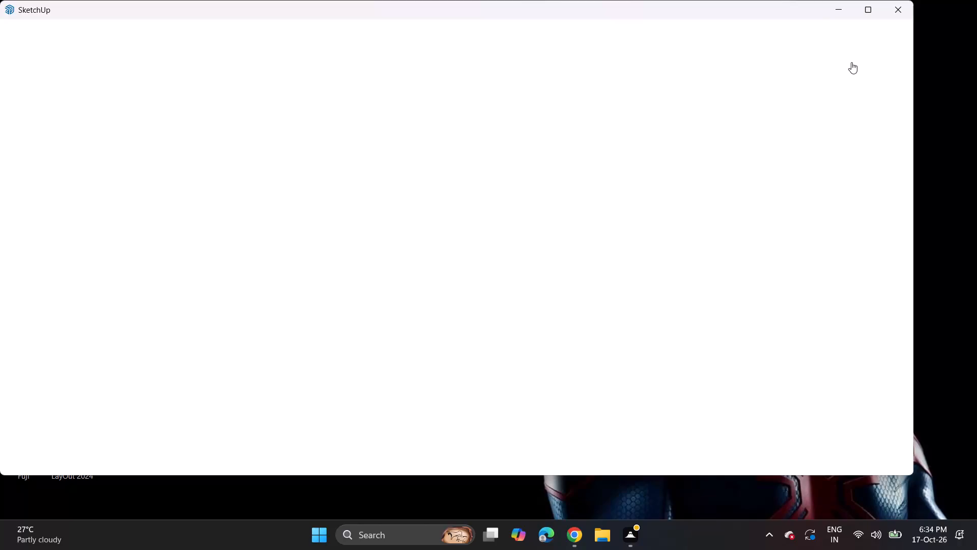
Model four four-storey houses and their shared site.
Maximize the window of the new untitled model.
click(869, 11)
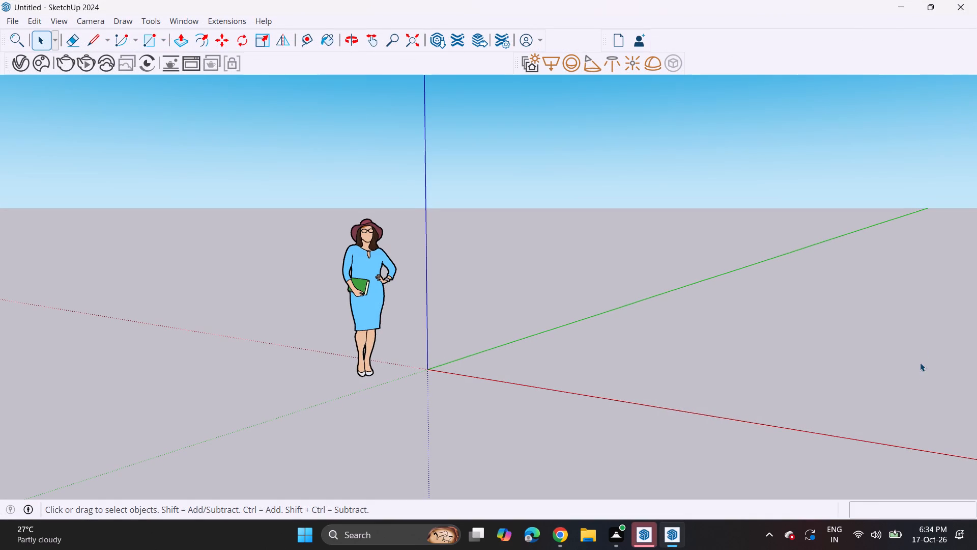
Draw a ground rectangle about 31' 8" by 42' 6" between the positive red and green axes.
scroll(454, 394, down, 11)
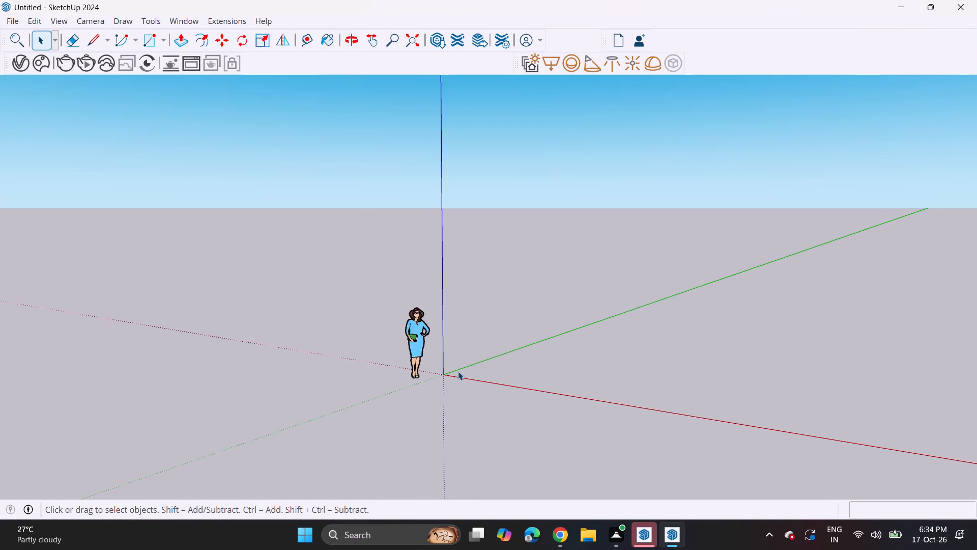
scroll(458, 371, down, 2)
middle_drag(462, 372, 767, 363)
shift+middle_drag(758, 327, 638, 365)
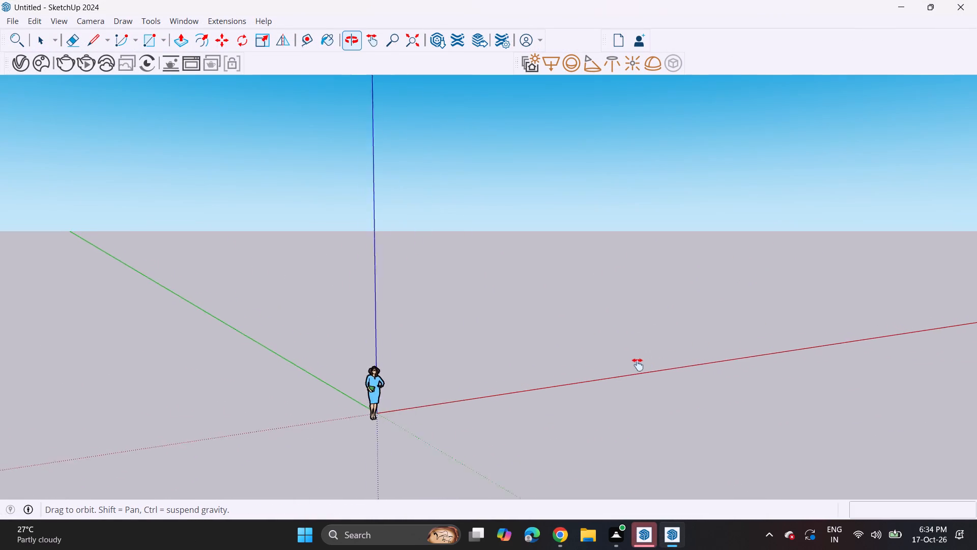
shift+middle_drag(638, 365, 295, 368)
middle_drag(825, 237, 697, 259)
shift+middle_drag(523, 268, 499, 319)
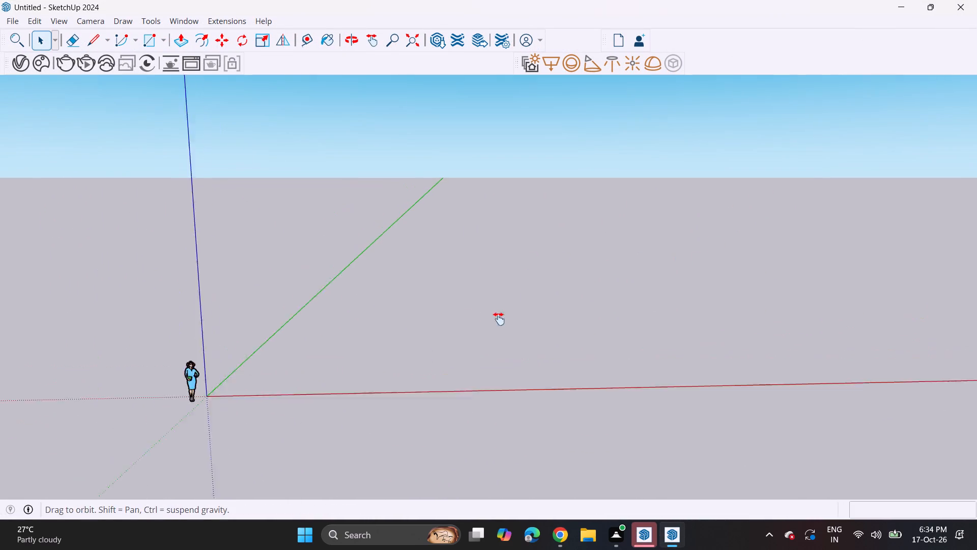
shift+middle_drag(499, 319, 365, 386)
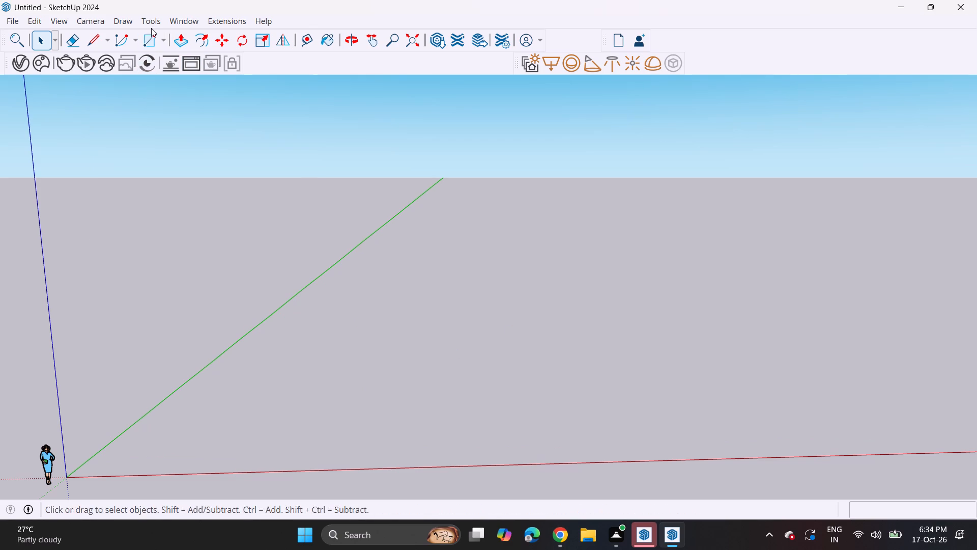
click(151, 28)
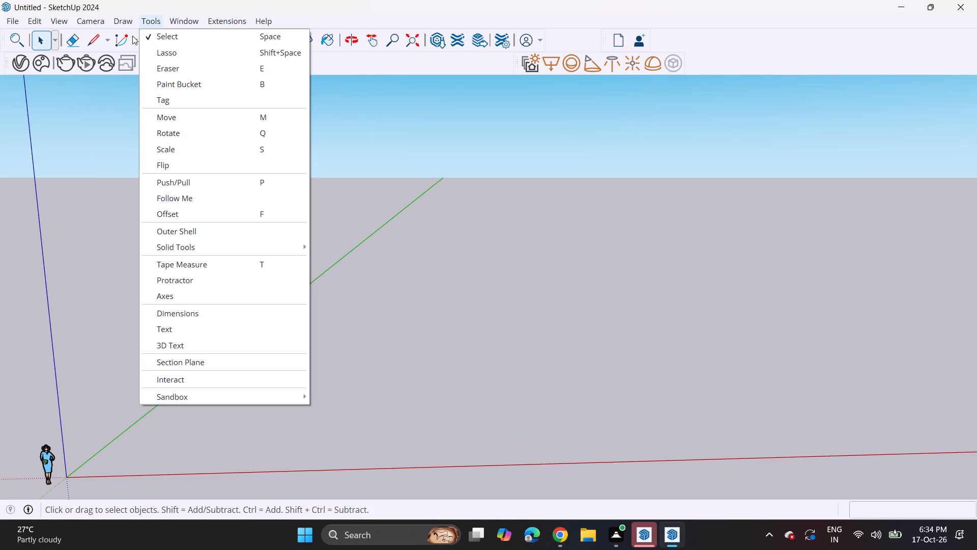
click(105, 192)
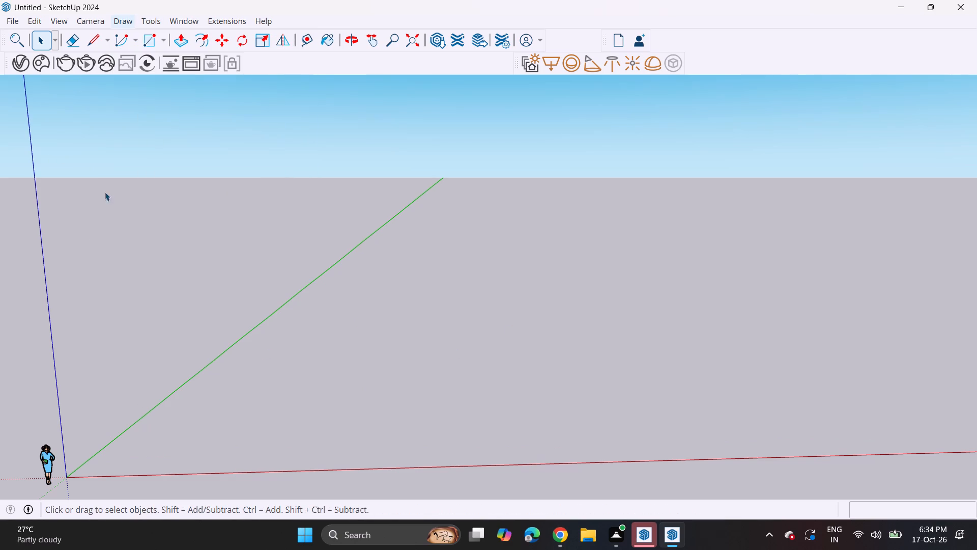
click(145, 35)
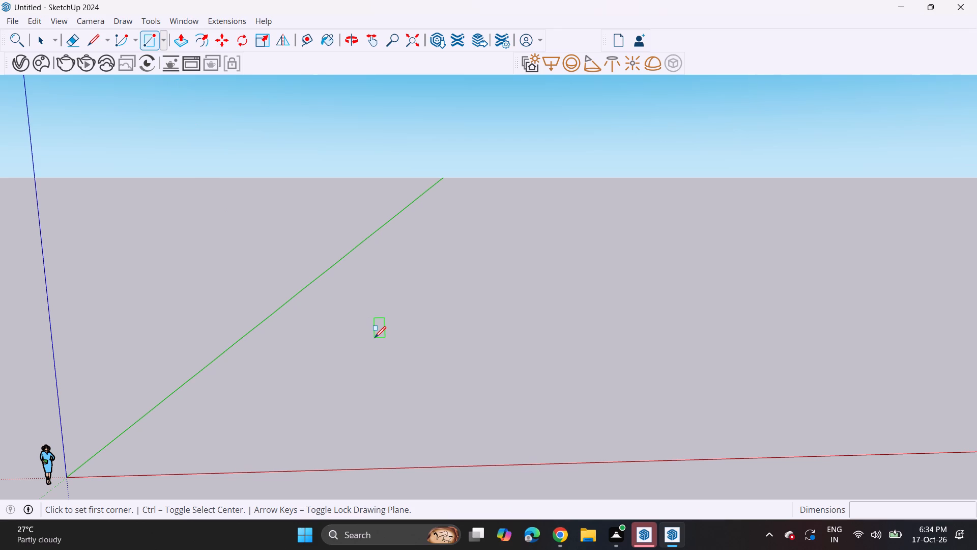
scroll(361, 368, down, 1)
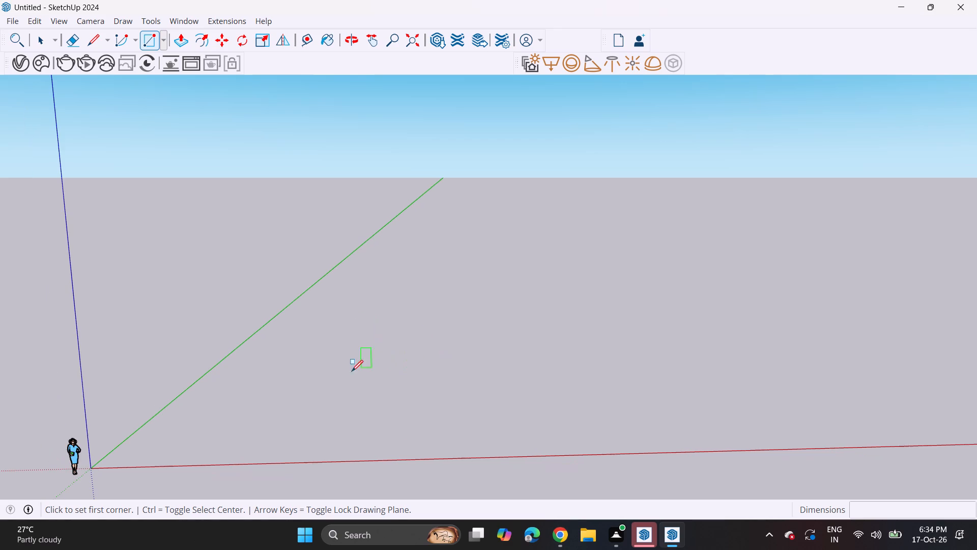
middle_drag(338, 382, 340, 447)
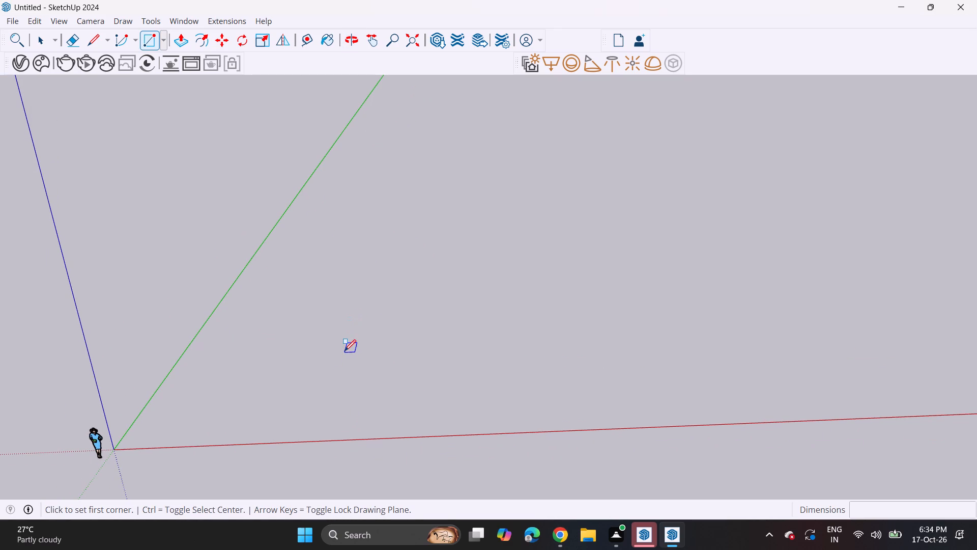
click(344, 350)
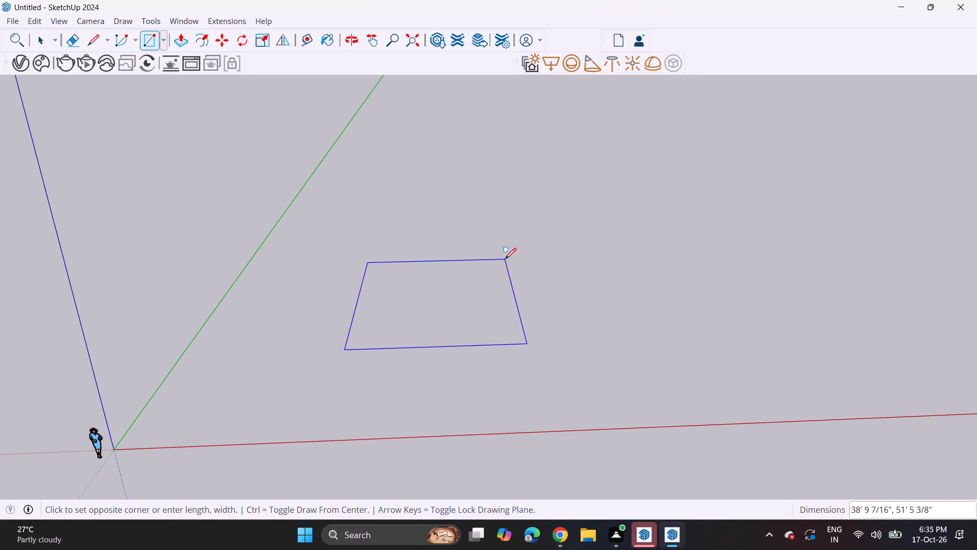
click(481, 272)
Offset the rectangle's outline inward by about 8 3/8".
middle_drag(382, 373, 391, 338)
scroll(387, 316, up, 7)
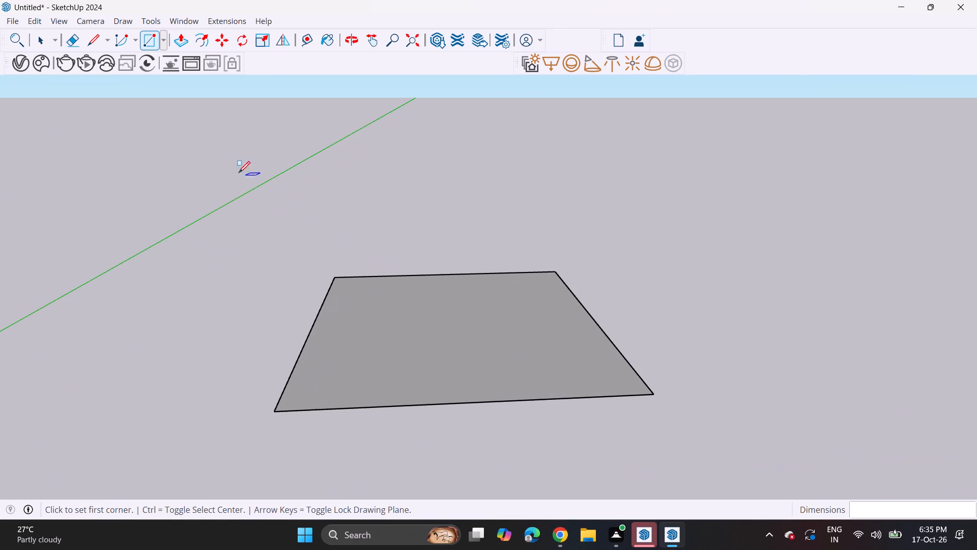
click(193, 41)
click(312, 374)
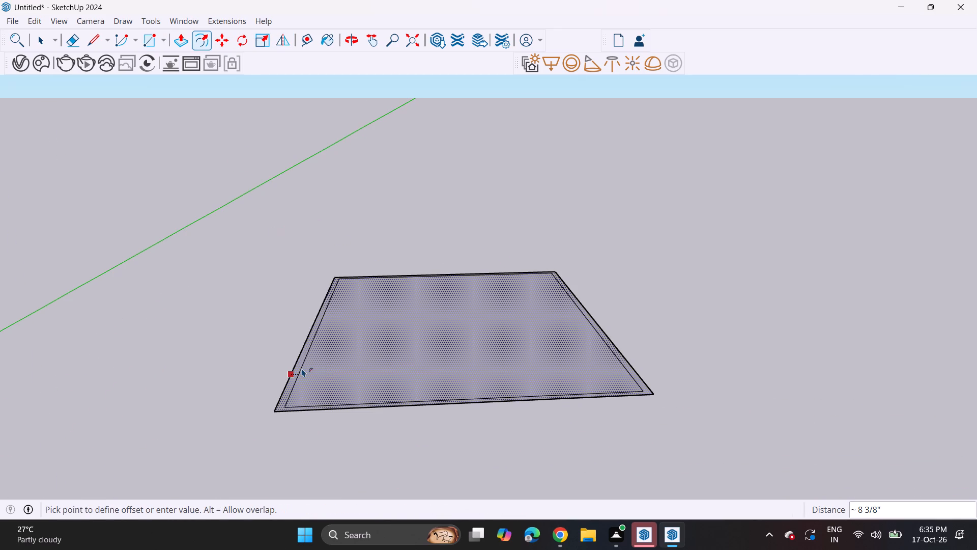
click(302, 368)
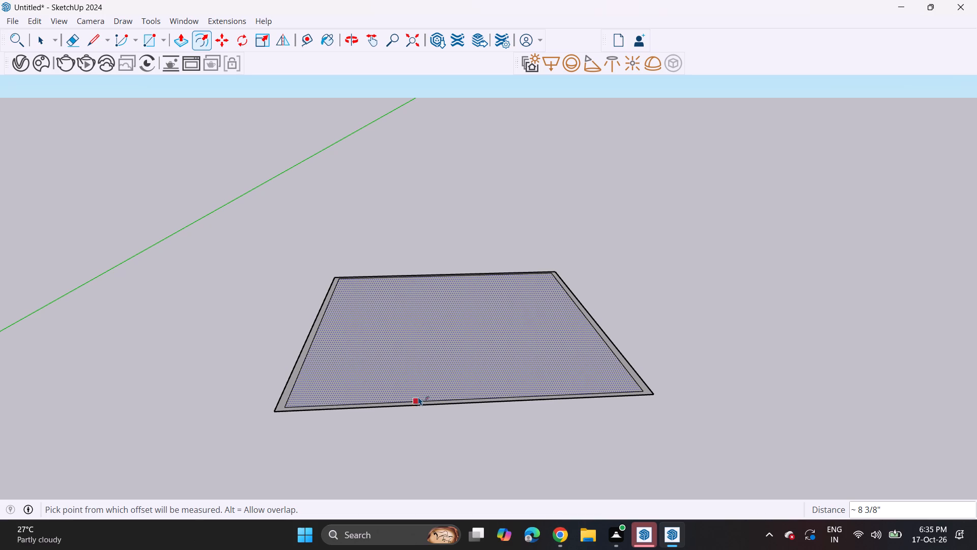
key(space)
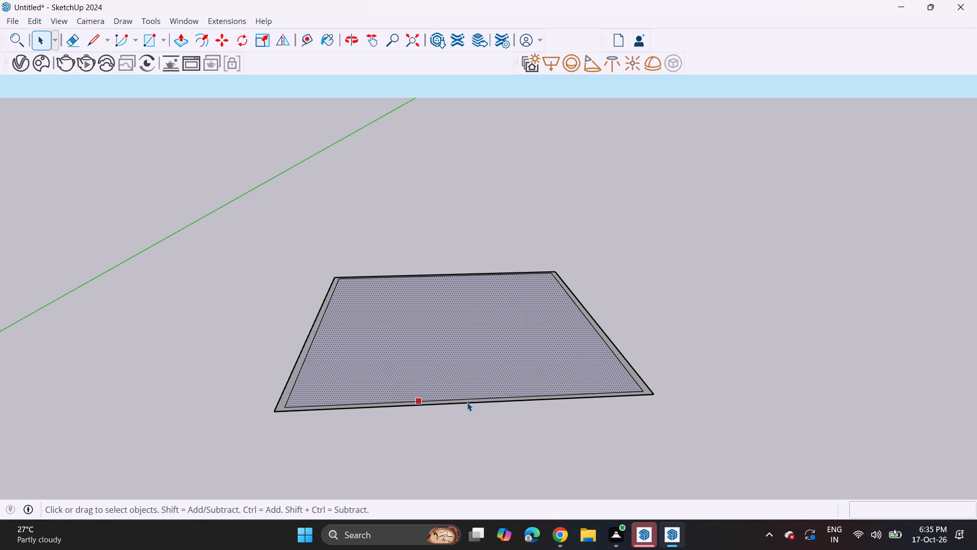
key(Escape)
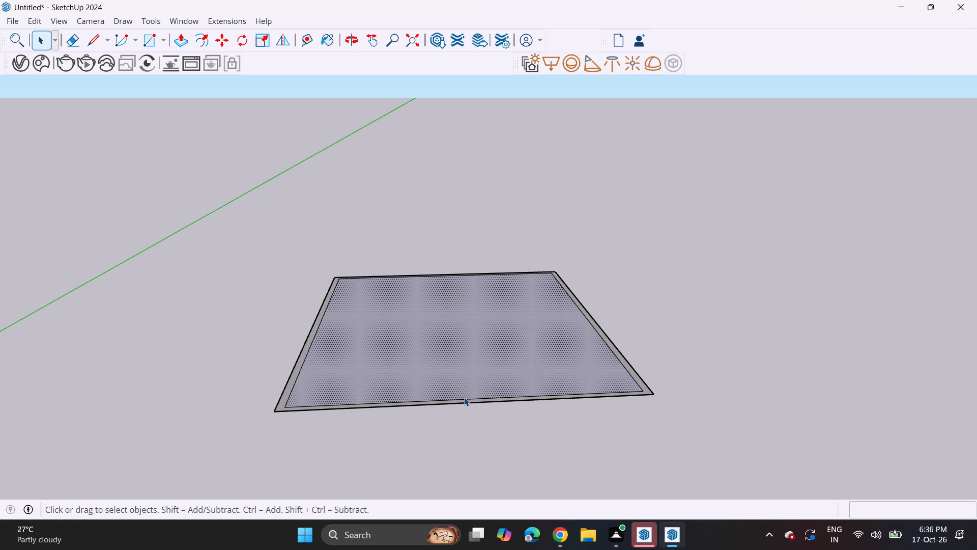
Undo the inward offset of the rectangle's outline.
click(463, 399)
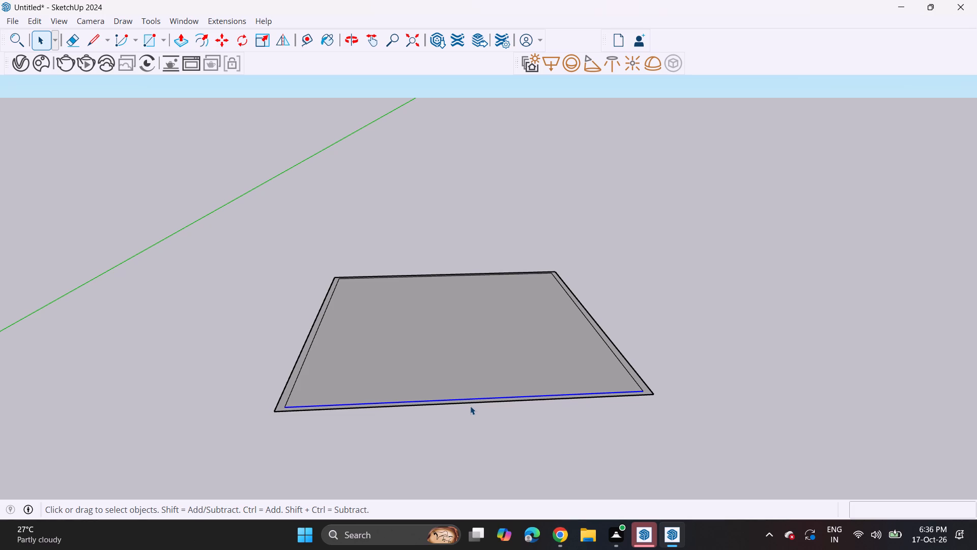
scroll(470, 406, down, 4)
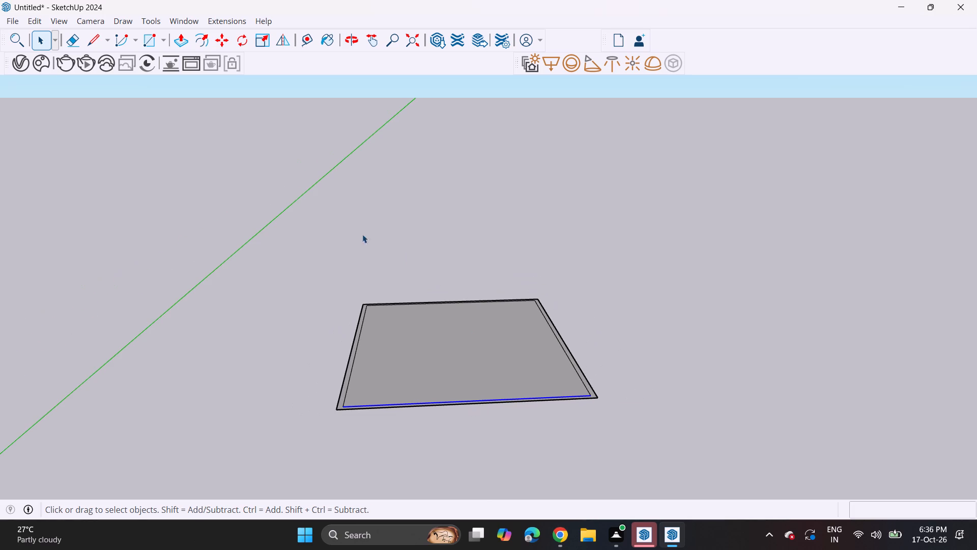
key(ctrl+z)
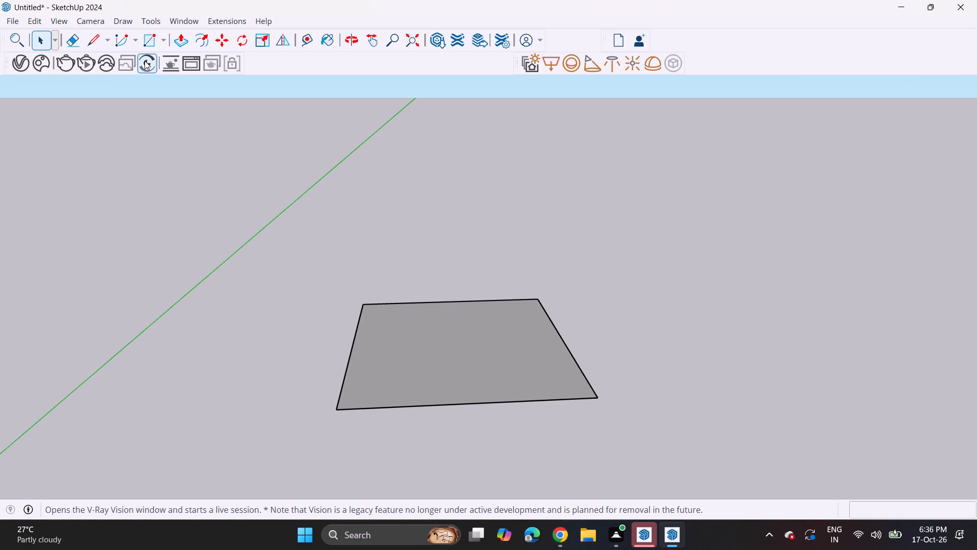
Push/Pull the rectangular face upward into a thin floor slab.
click(180, 40)
click(457, 389)
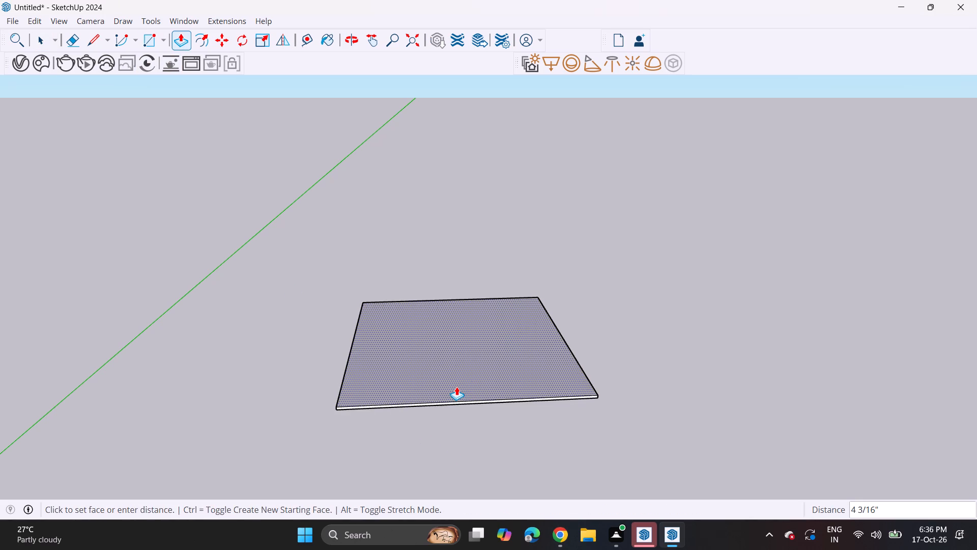
click(456, 386)
Enlarge the slab by pulling one side face outward and the adjacent side face by the same distance.
middle_drag(605, 373, 418, 343)
scroll(459, 375, up, 5)
click(482, 386)
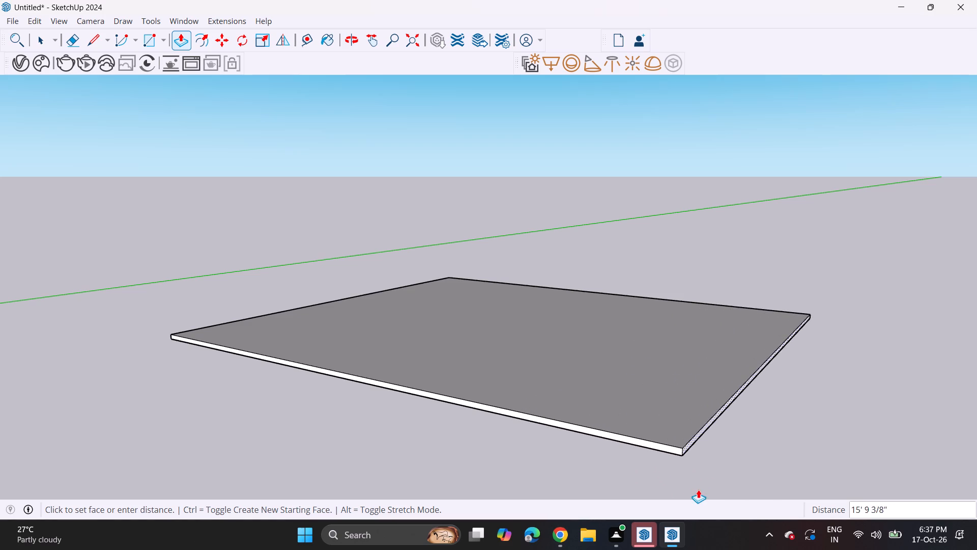
click(670, 470)
middle_drag(843, 297, 374, 263)
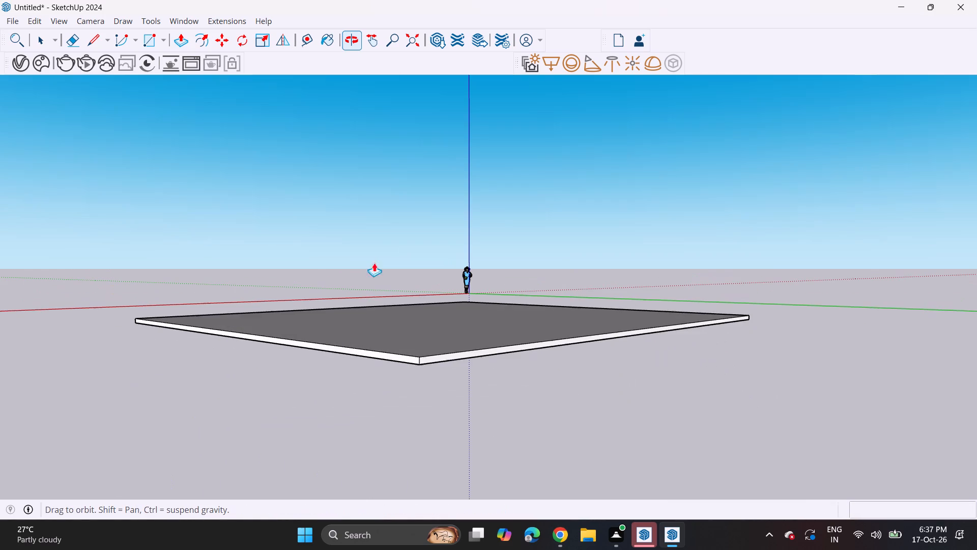
middle_drag(374, 263, 374, 262)
double_click(474, 356)
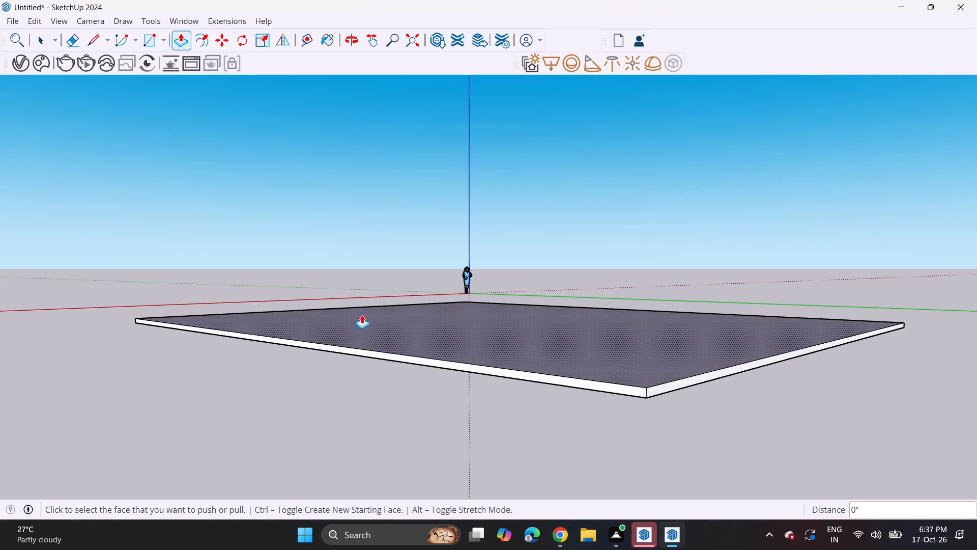
Outline a rectangle at the slab's front-left corner with lines about 10' 3" from the left edge and 17' to the front edge.
middle_drag(360, 313, 800, 358)
middle_drag(511, 330, 696, 425)
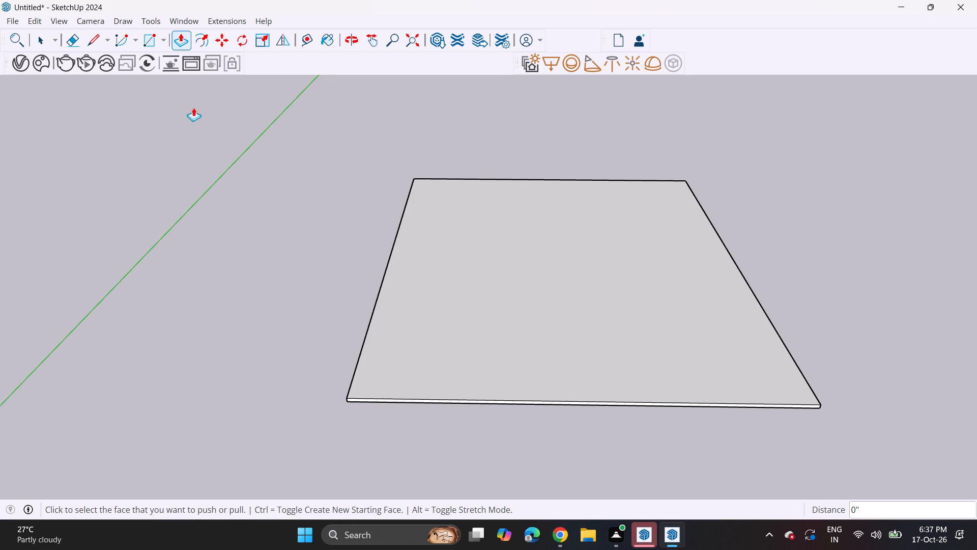
click(96, 42)
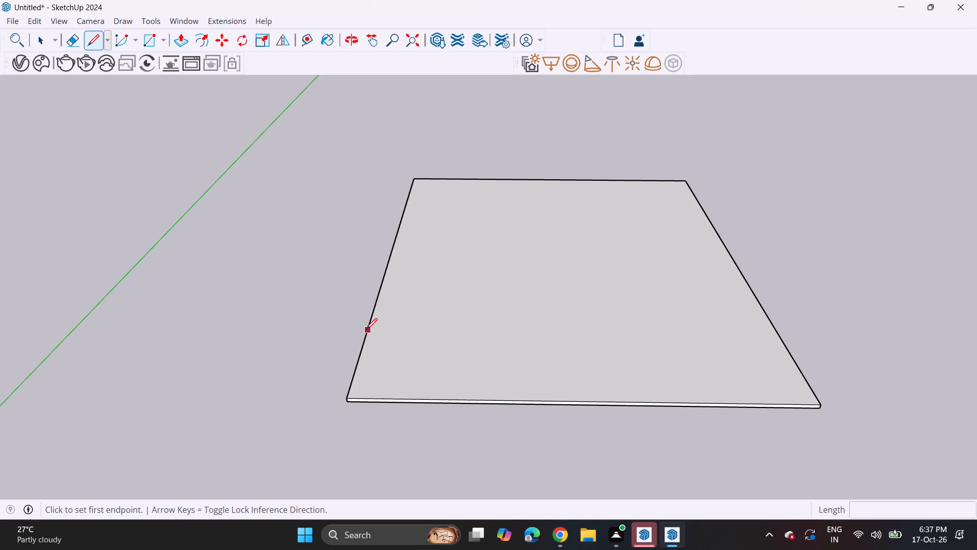
click(378, 305)
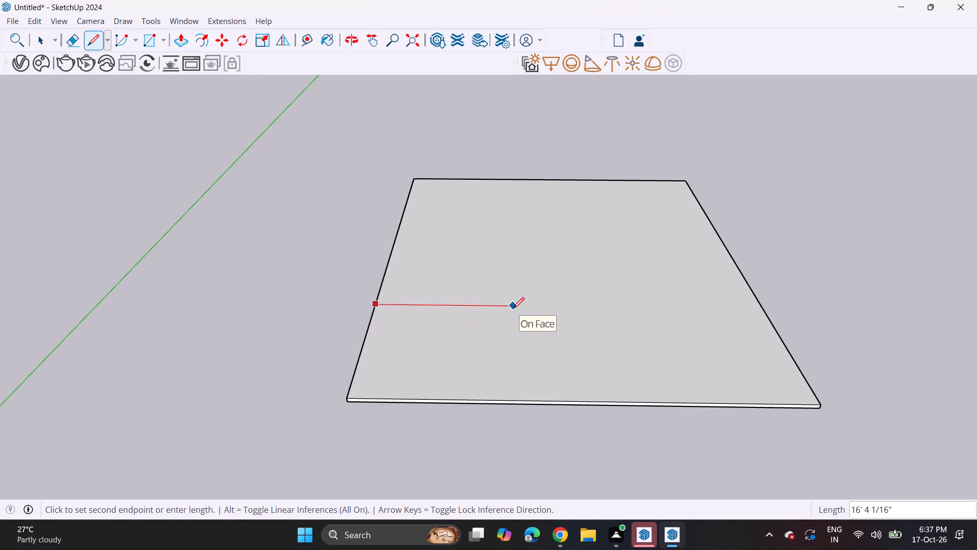
click(462, 304)
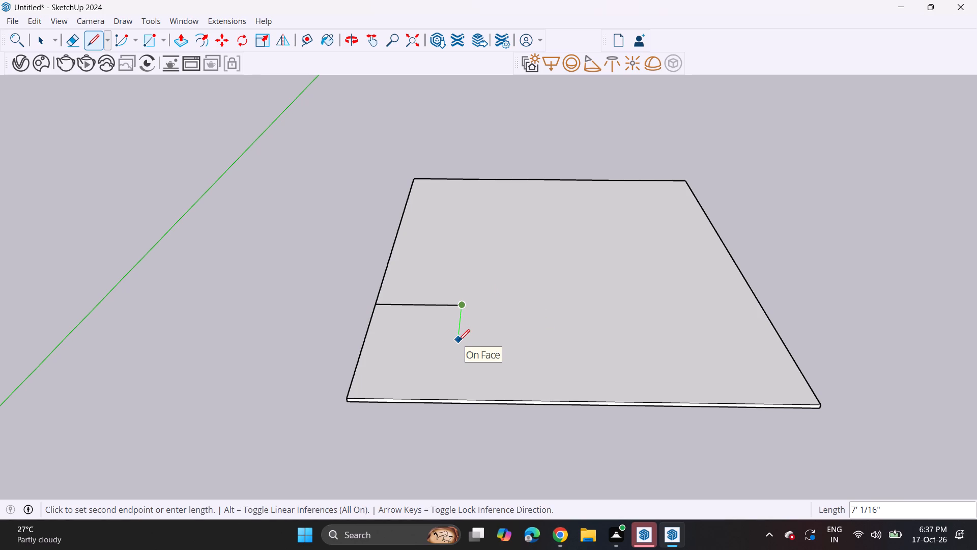
click(455, 398)
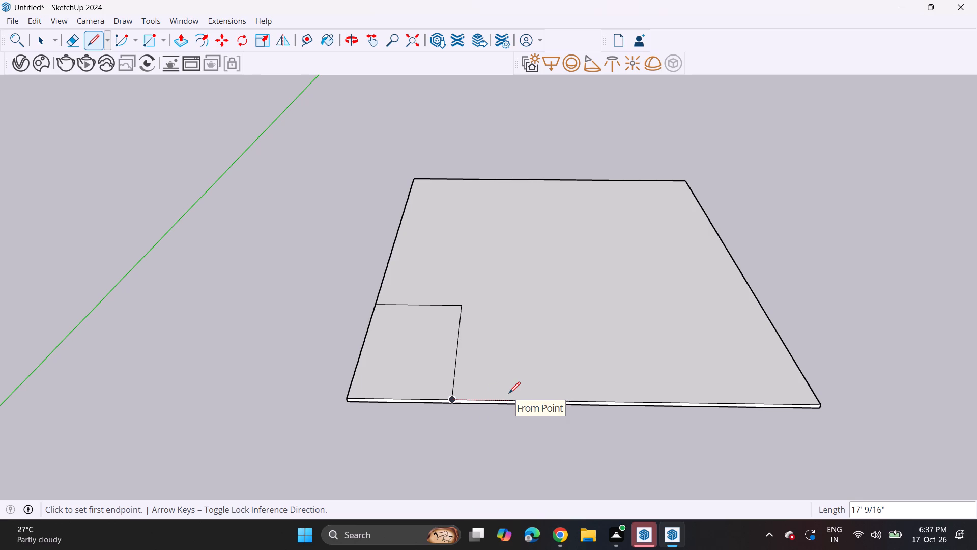
Outline the slab's front-right corner with a line inward from the front edge and a branch about 14' 11" long to the right edge.
click(666, 401)
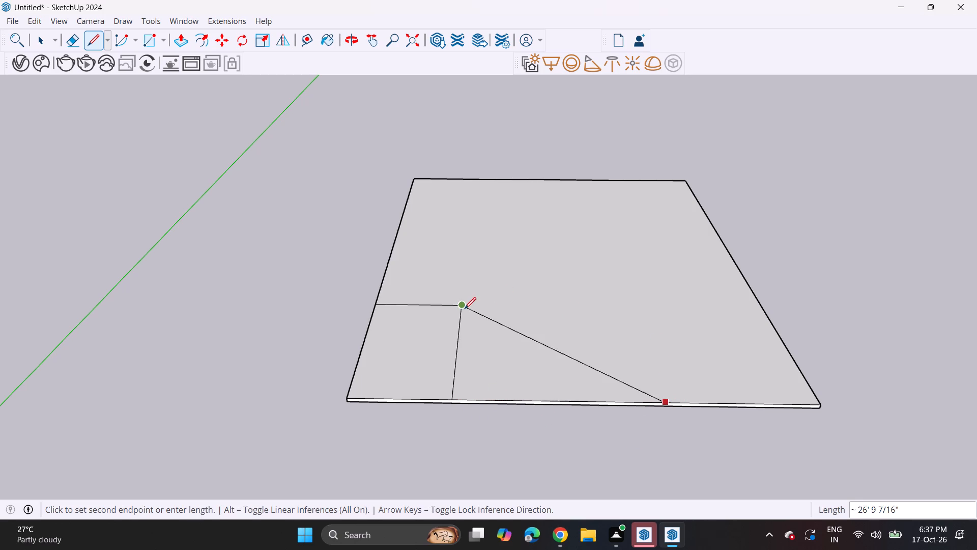
click(643, 311)
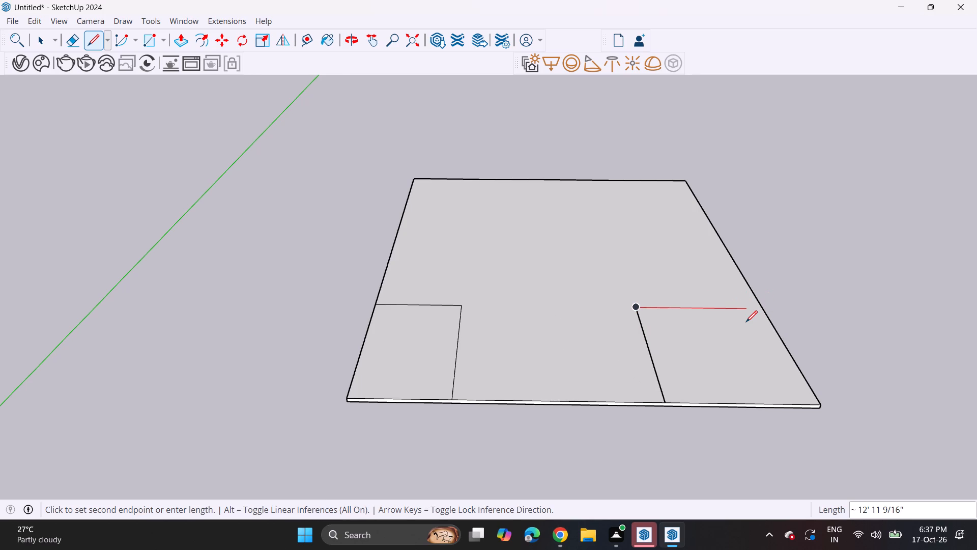
key(ctrl+z)
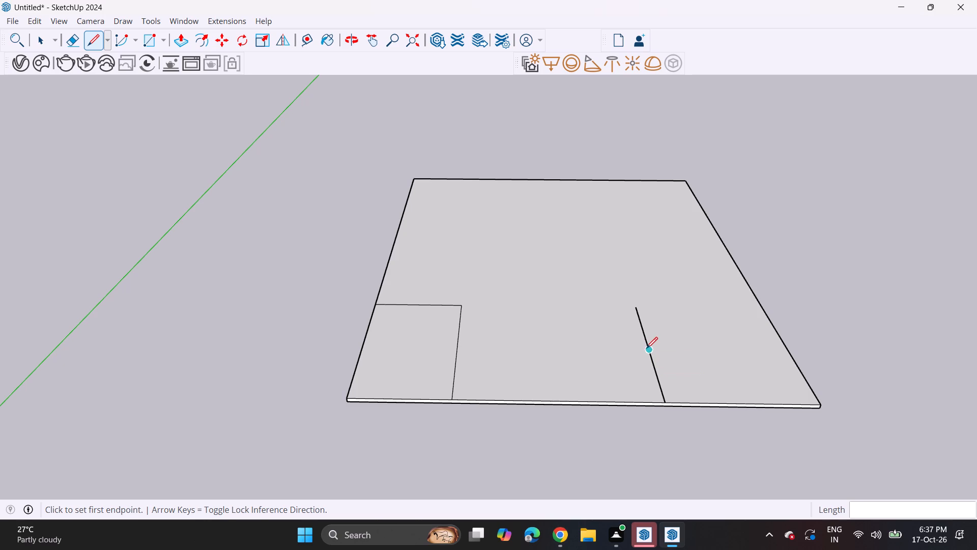
click(646, 348)
click(787, 351)
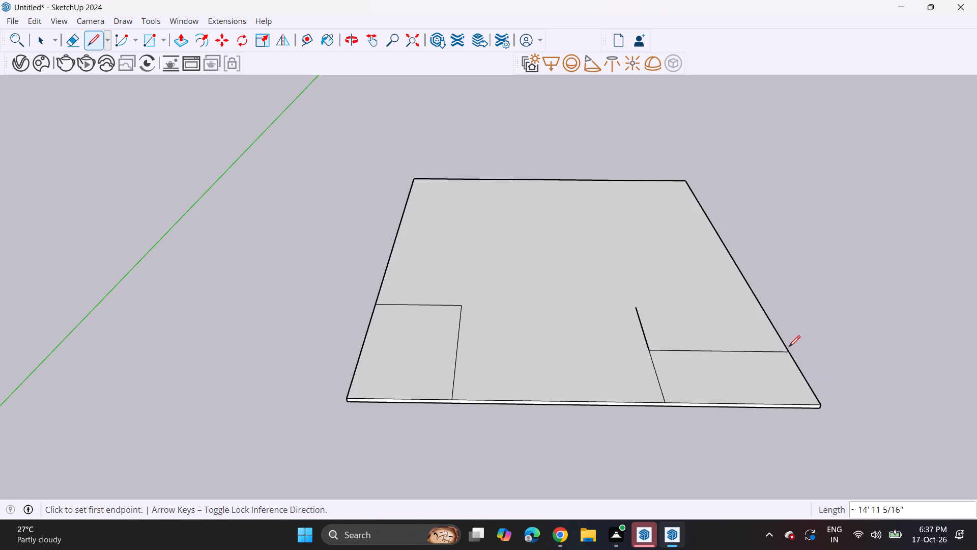
Delete the leftover line segment extending past the front-right corner rectangle.
key(space)
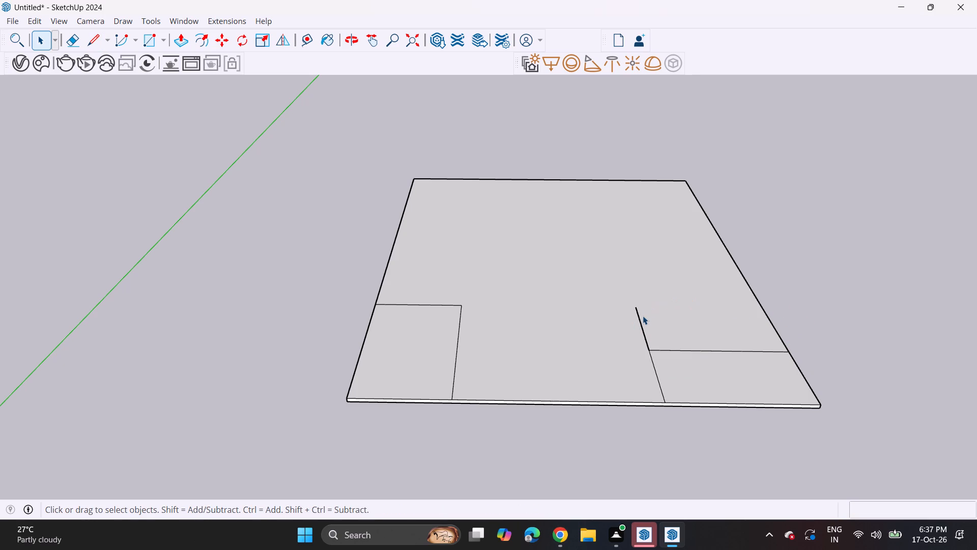
click(643, 319)
click(642, 328)
key(Delete)
Offset the outline of the slab's main top face, between the two front corner rectangles, inward by about 6".
click(204, 36)
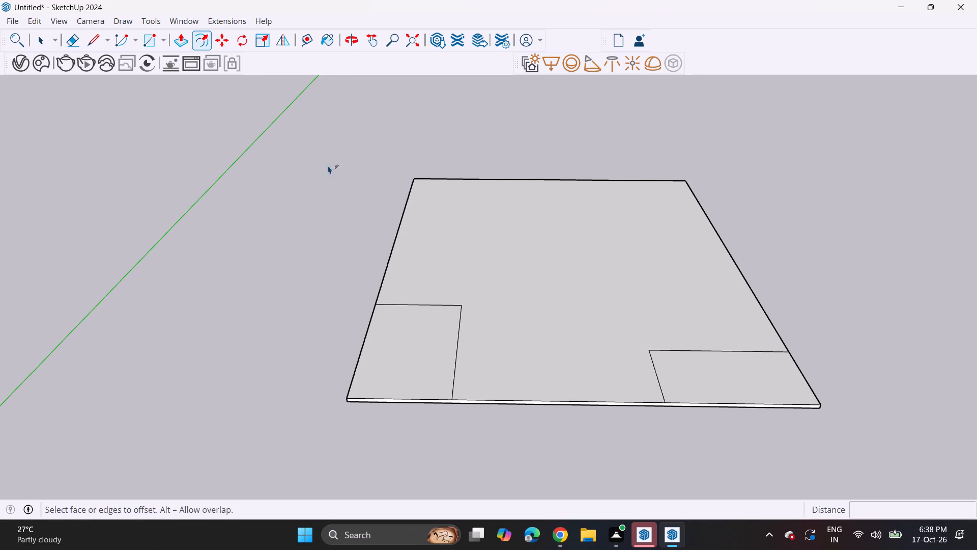
click(391, 273)
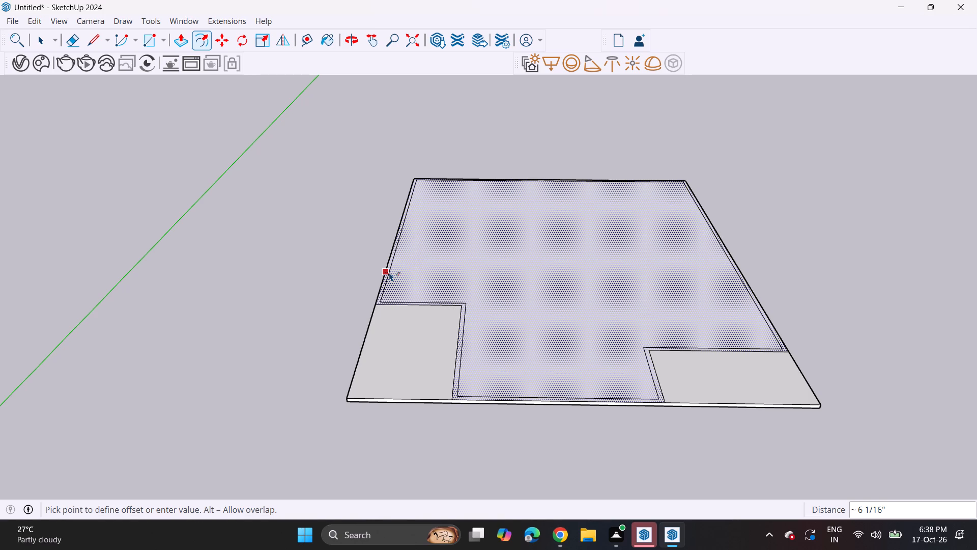
click(389, 272)
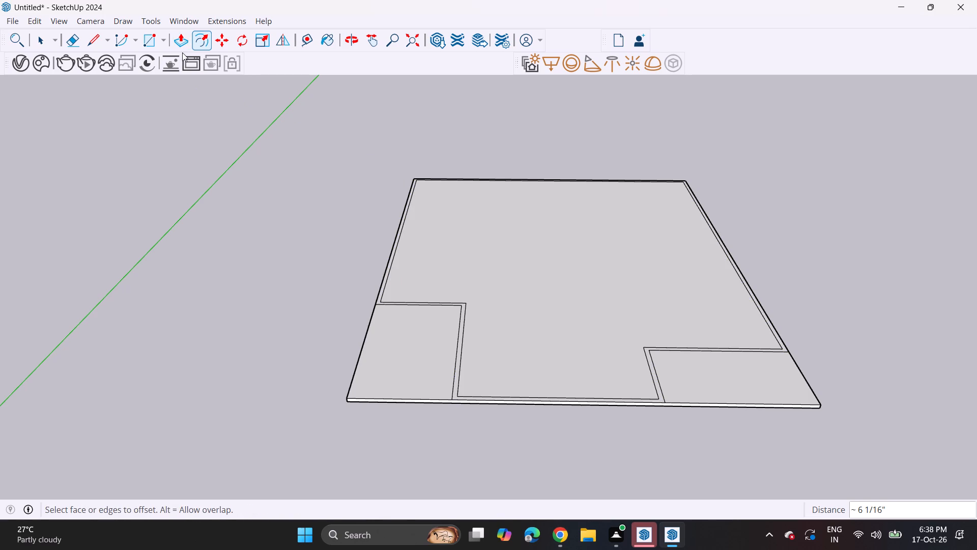
Push/Pull the narrow strip around the main face up 10' to form the walls.
drag(182, 34, 184, 41)
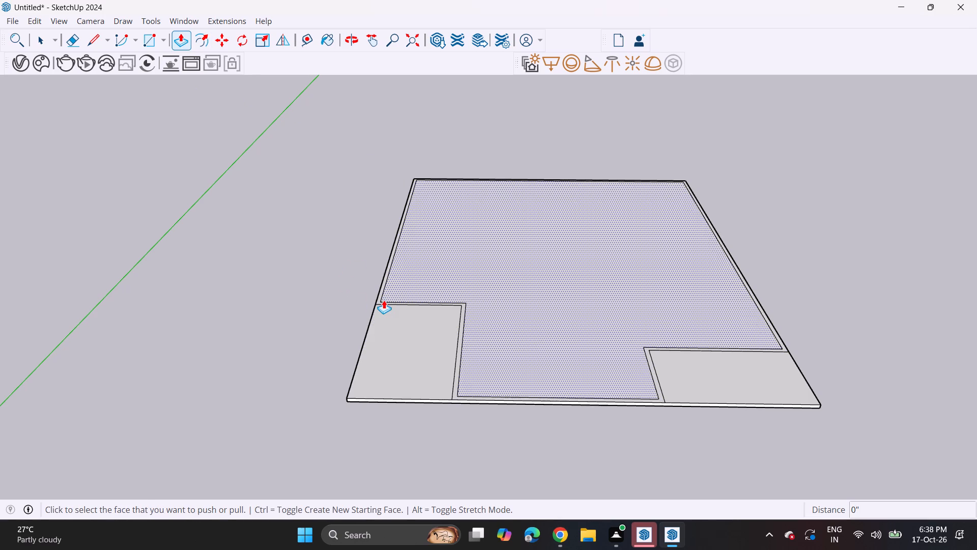
click(380, 296)
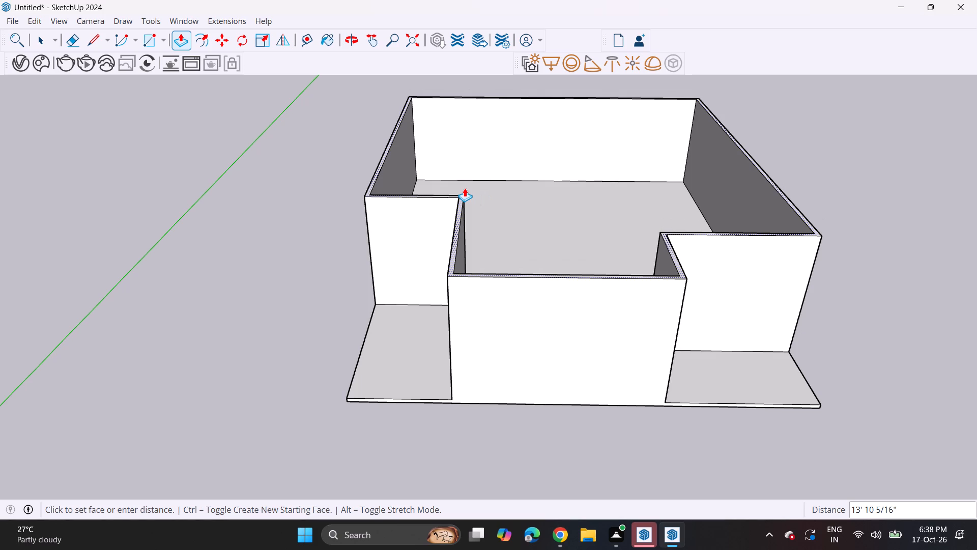
text(10')
key(Return)
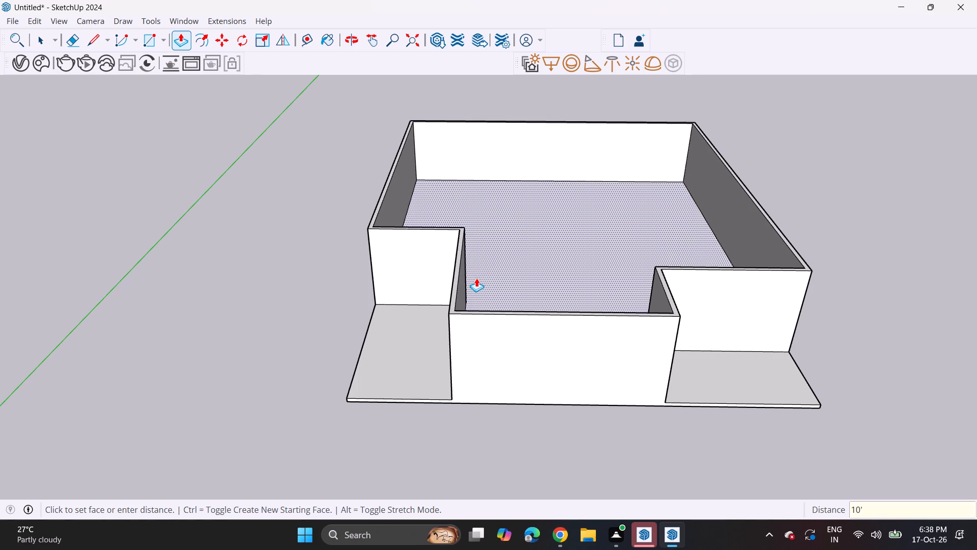
Examine the raised walls from the front at eye level and from above.
middle_drag(555, 317, 514, 195)
scroll(547, 193, up, 1)
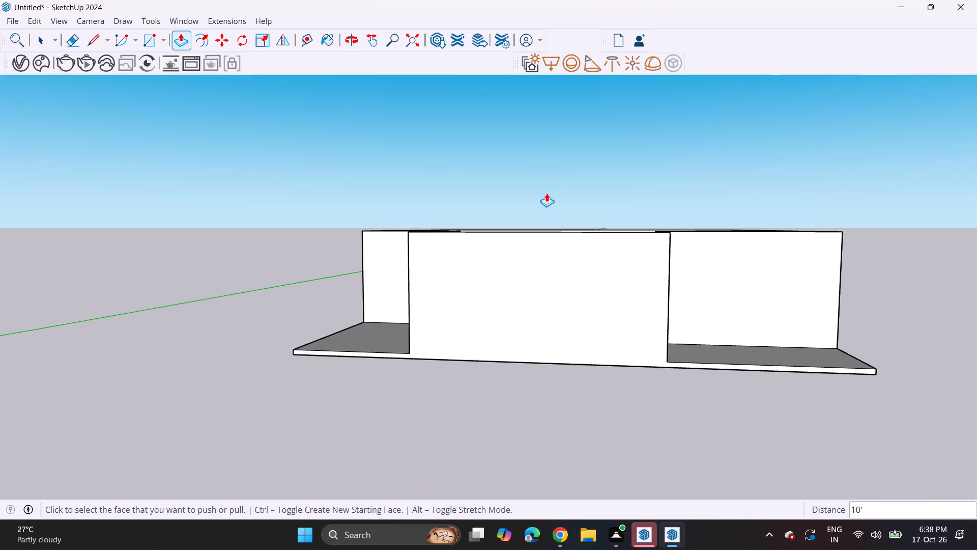
scroll(547, 193, up, 1)
middle_drag(515, 239, 532, 217)
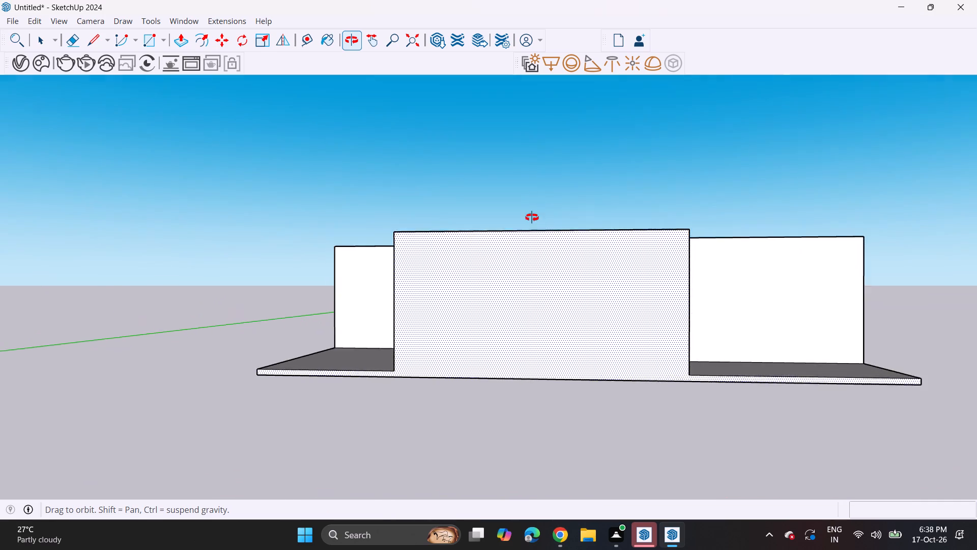
middle_drag(532, 217, 561, 308)
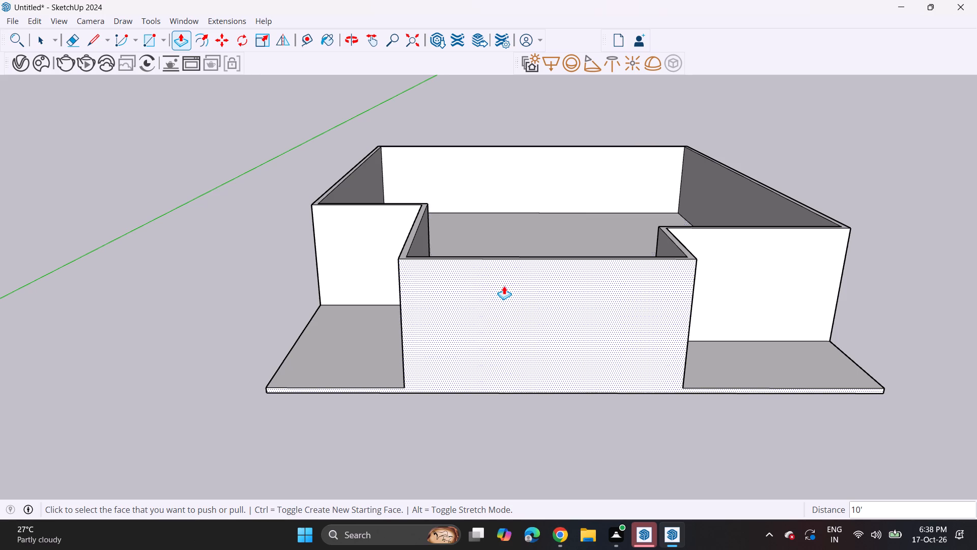
middle_drag(480, 276, 458, 219)
middle_drag(449, 197, 458, 172)
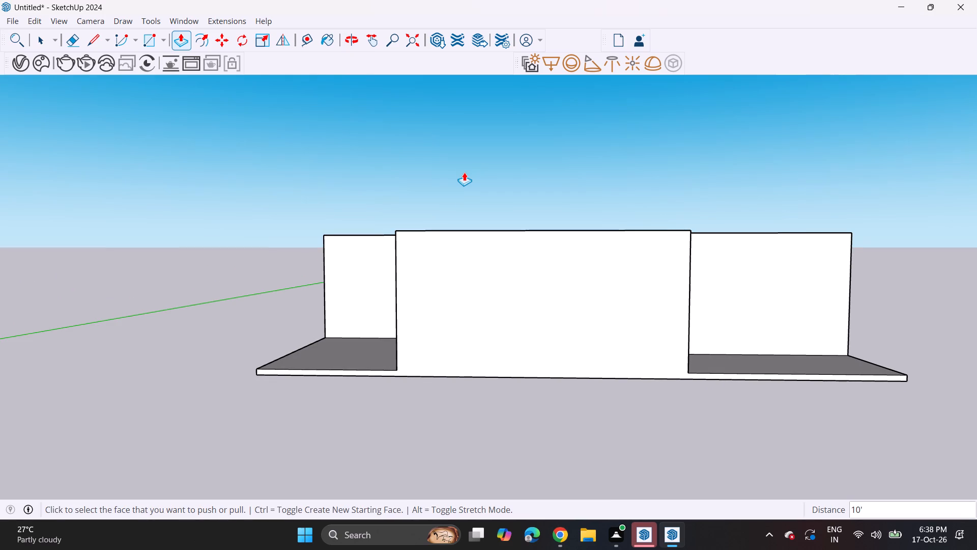
scroll(464, 172, down, 4)
middle_drag(470, 168, 473, 169)
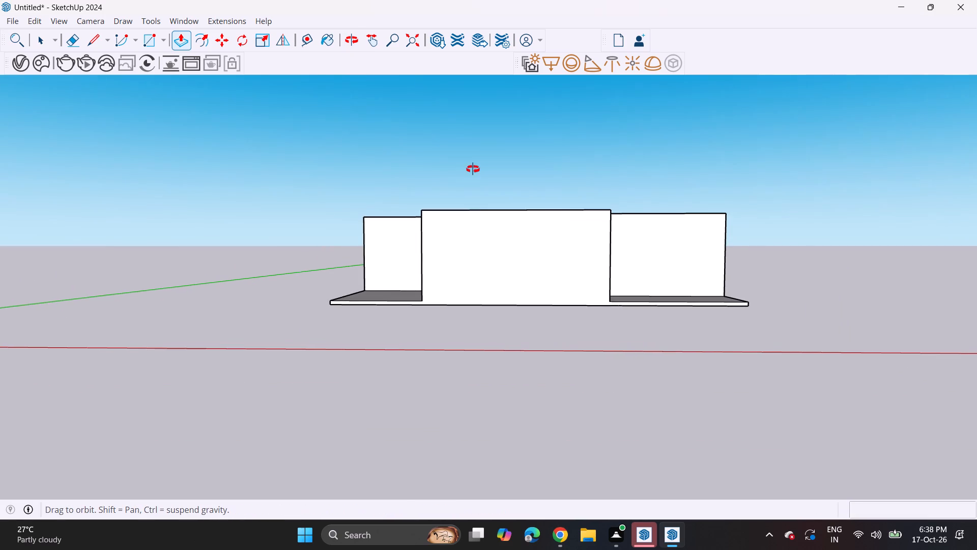
middle_drag(473, 169, 463, 288)
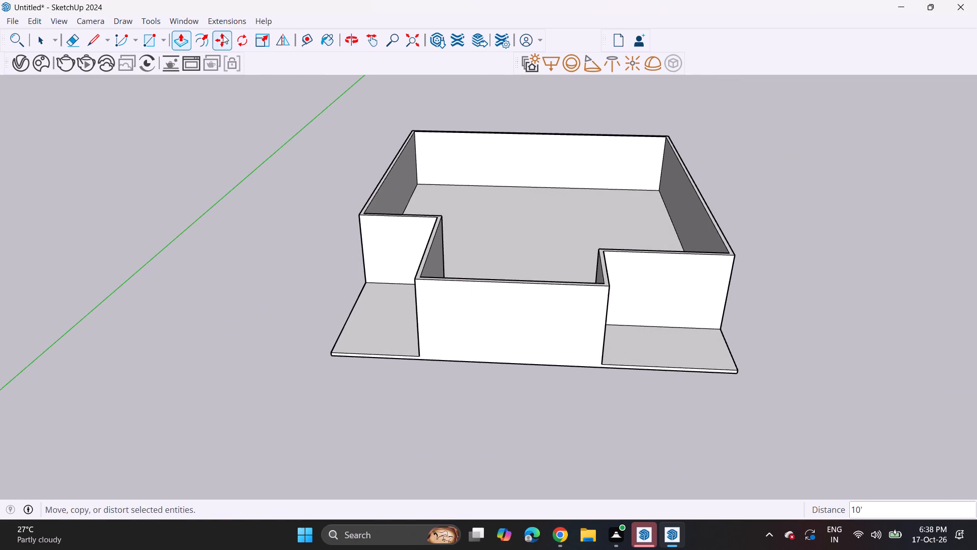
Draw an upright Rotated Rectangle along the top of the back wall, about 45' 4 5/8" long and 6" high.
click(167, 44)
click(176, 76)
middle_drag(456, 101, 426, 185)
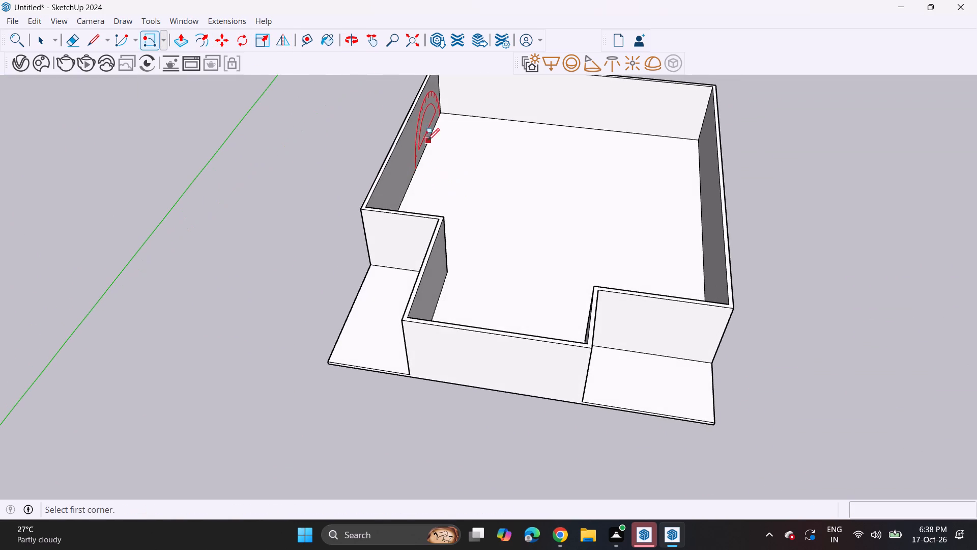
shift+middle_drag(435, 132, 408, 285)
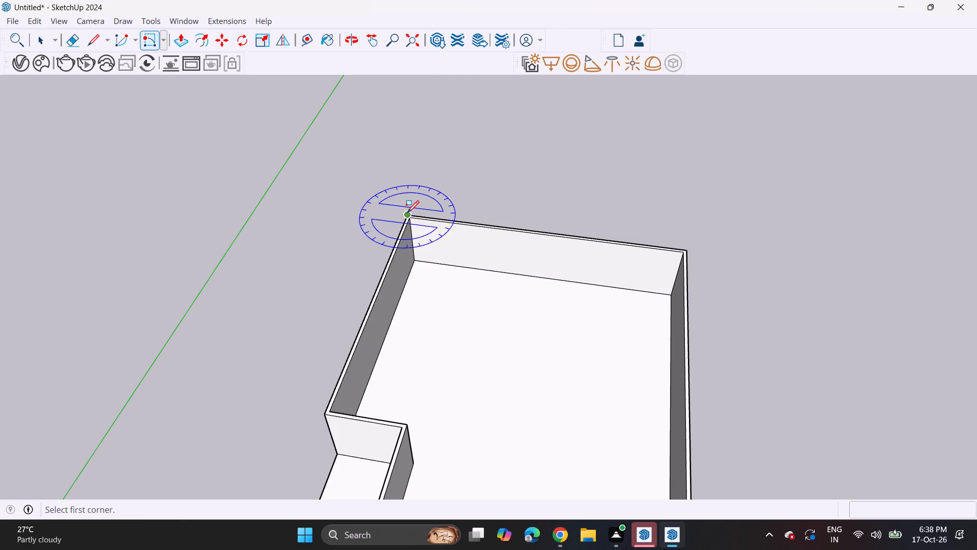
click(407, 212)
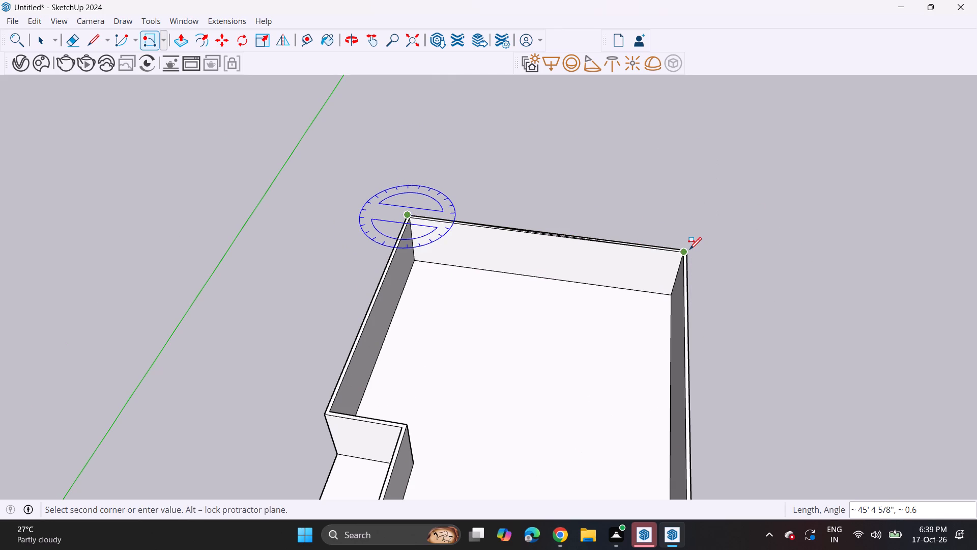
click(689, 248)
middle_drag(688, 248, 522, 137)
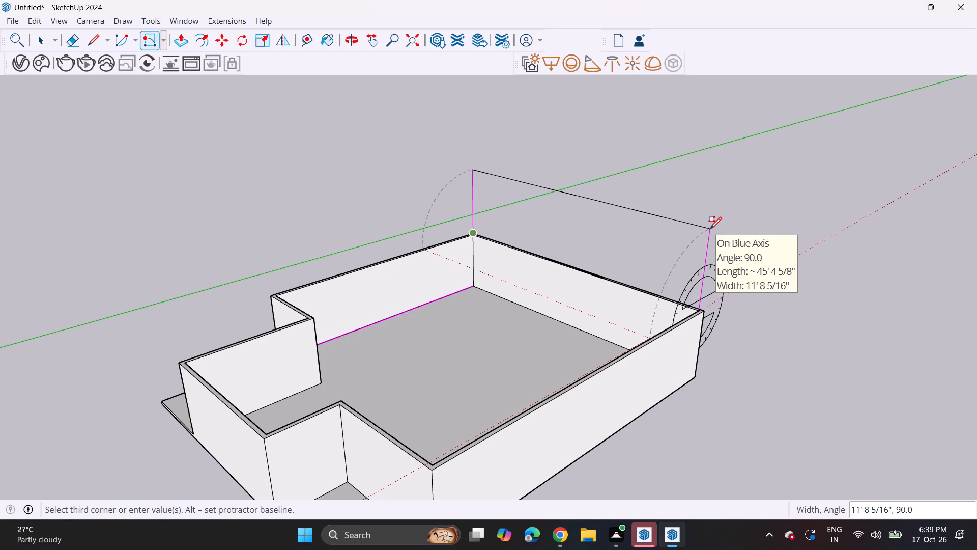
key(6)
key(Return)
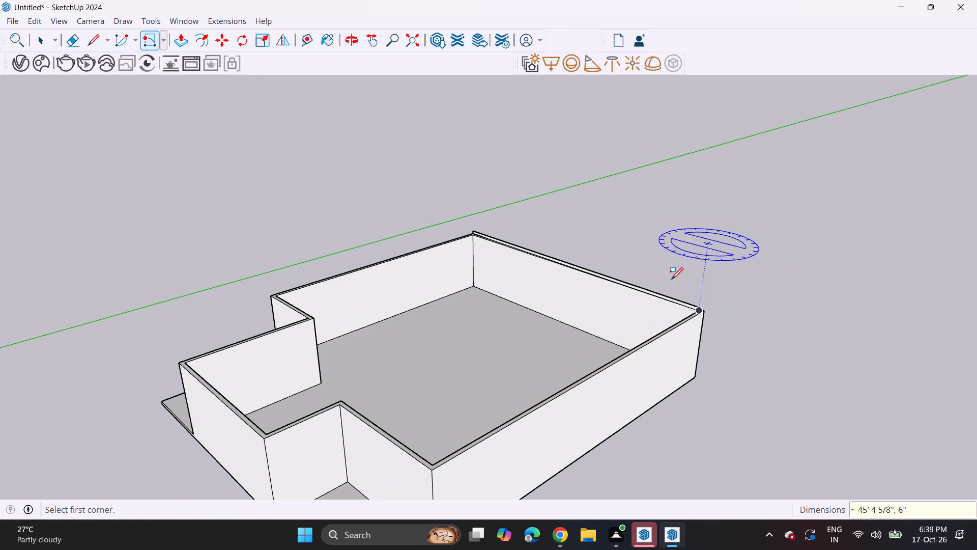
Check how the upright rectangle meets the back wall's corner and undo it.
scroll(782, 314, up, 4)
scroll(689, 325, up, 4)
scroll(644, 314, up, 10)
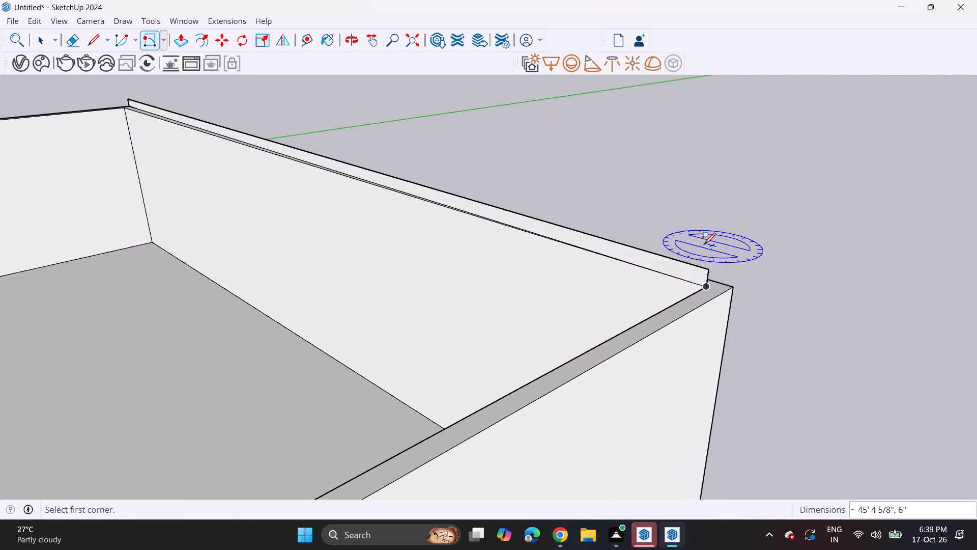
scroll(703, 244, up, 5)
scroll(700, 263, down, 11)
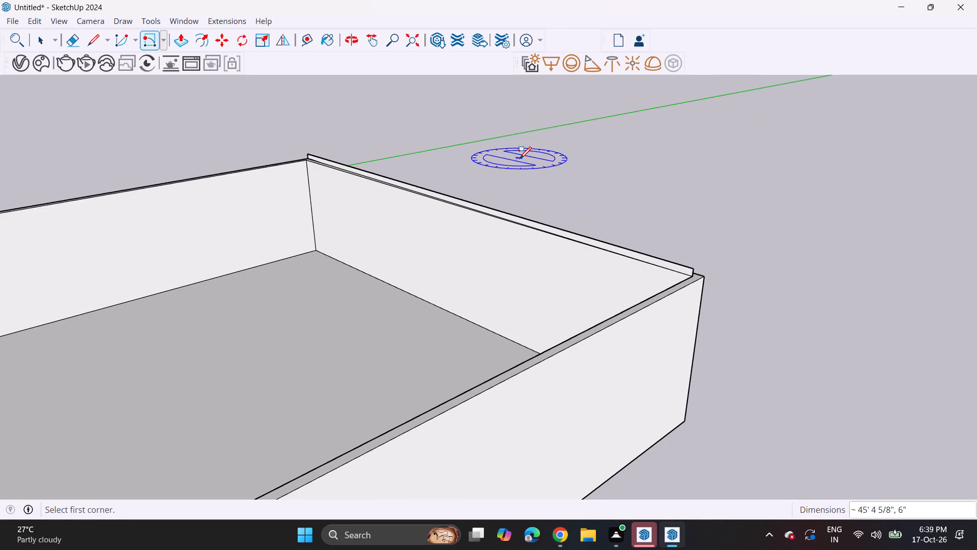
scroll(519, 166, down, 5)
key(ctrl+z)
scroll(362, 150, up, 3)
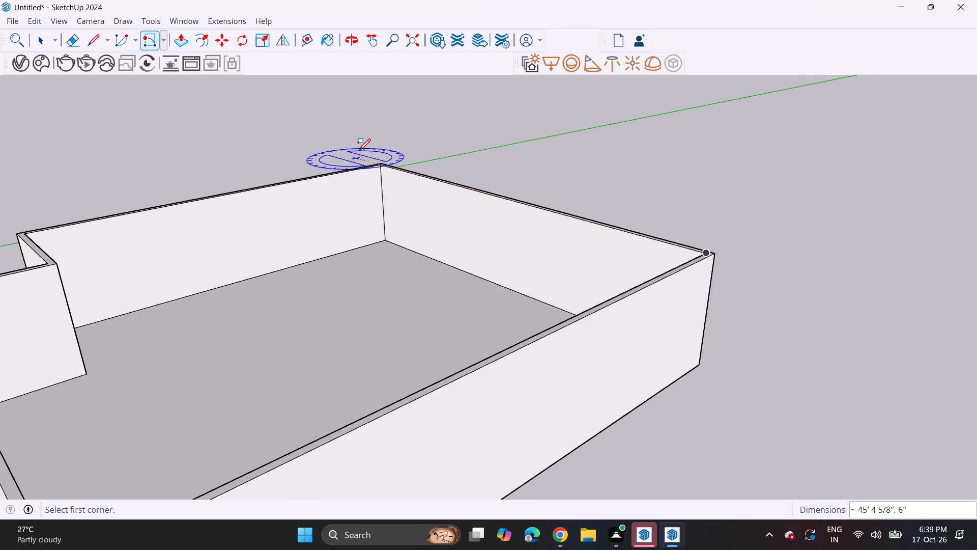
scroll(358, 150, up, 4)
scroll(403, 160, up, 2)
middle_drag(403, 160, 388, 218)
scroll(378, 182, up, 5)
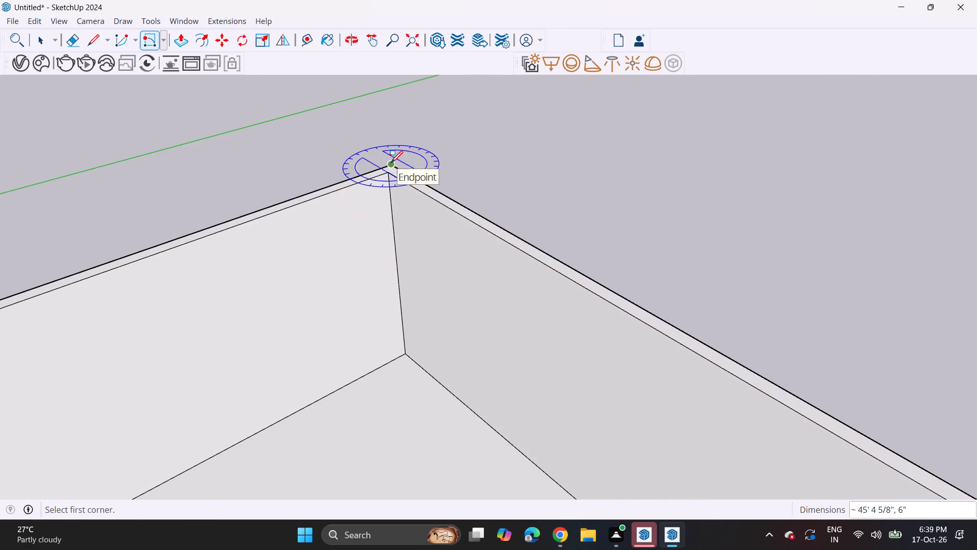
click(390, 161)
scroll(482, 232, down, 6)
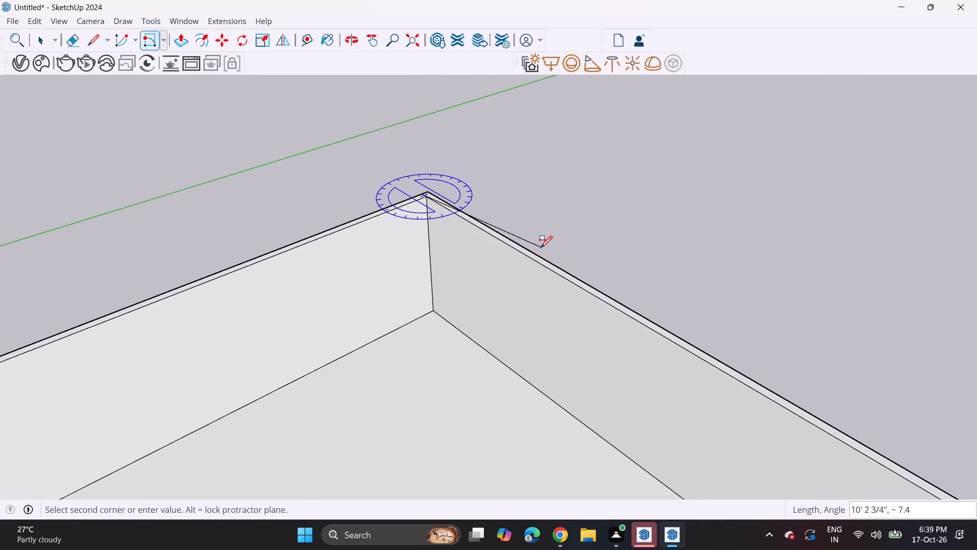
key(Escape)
Draw an upright Rotated Rectangle along the back wall's outer top edge, corner to corner, 45' 10 5/8" long and 6" high.
click(433, 193)
scroll(590, 258, down, 2)
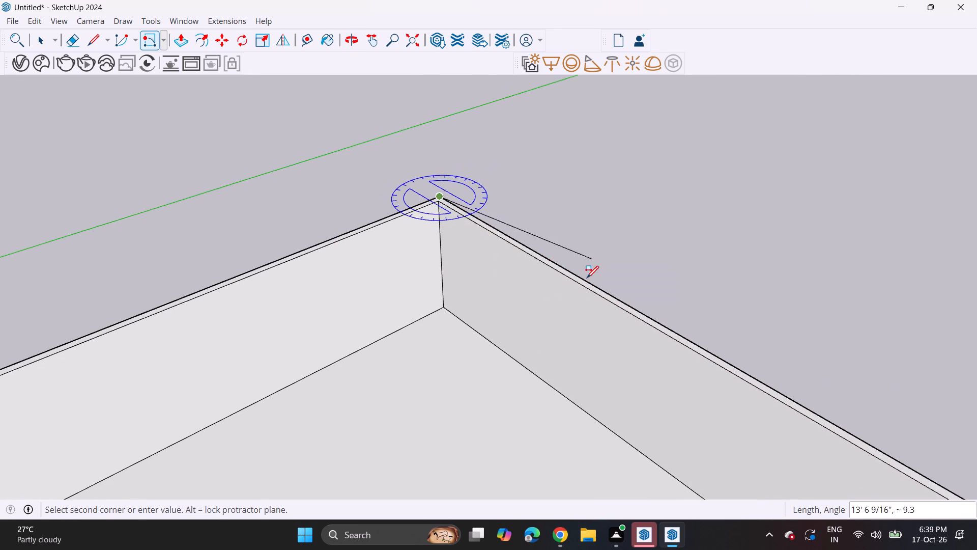
scroll(586, 278, down, 7)
middle_drag(620, 310, 449, 187)
scroll(600, 249, up, 4)
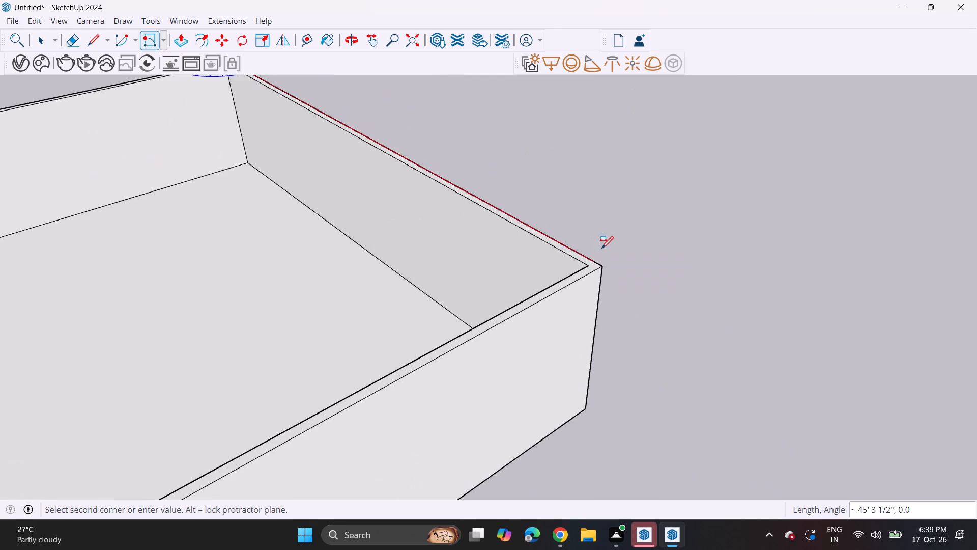
scroll(601, 248, up, 13)
scroll(586, 312, down, 5)
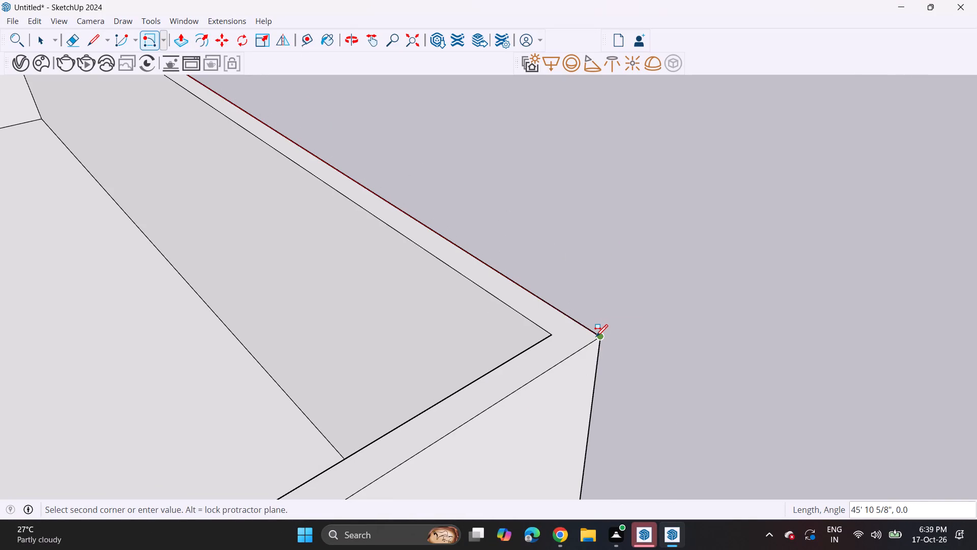
click(595, 336)
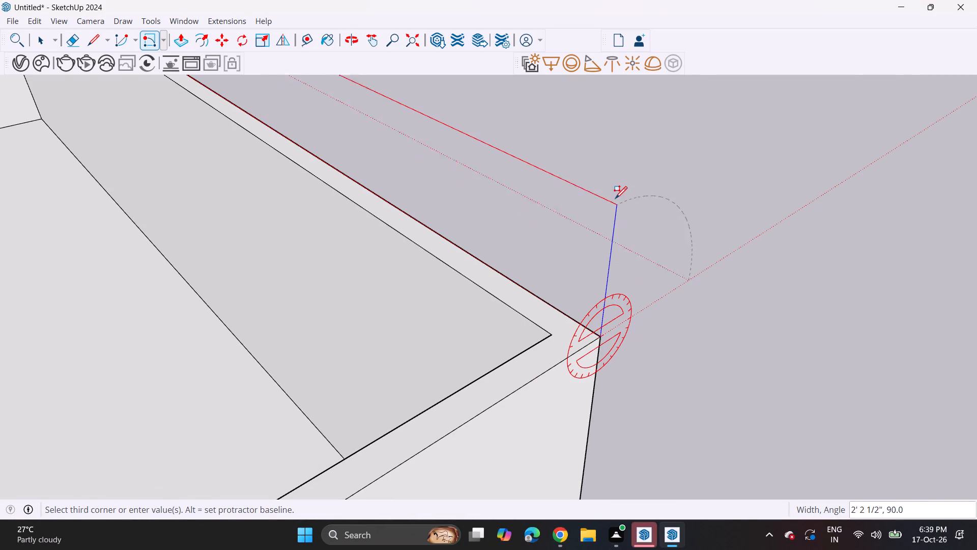
key(6)
key(Return)
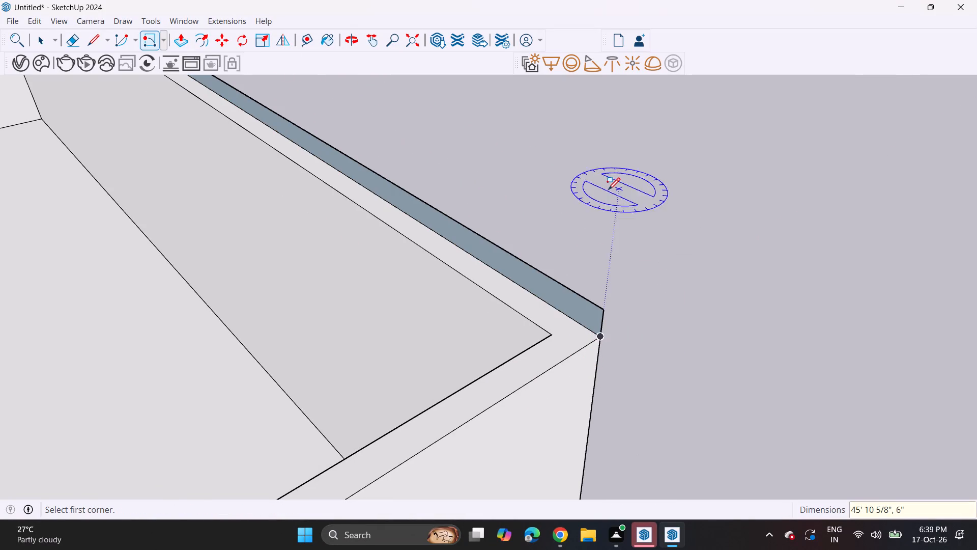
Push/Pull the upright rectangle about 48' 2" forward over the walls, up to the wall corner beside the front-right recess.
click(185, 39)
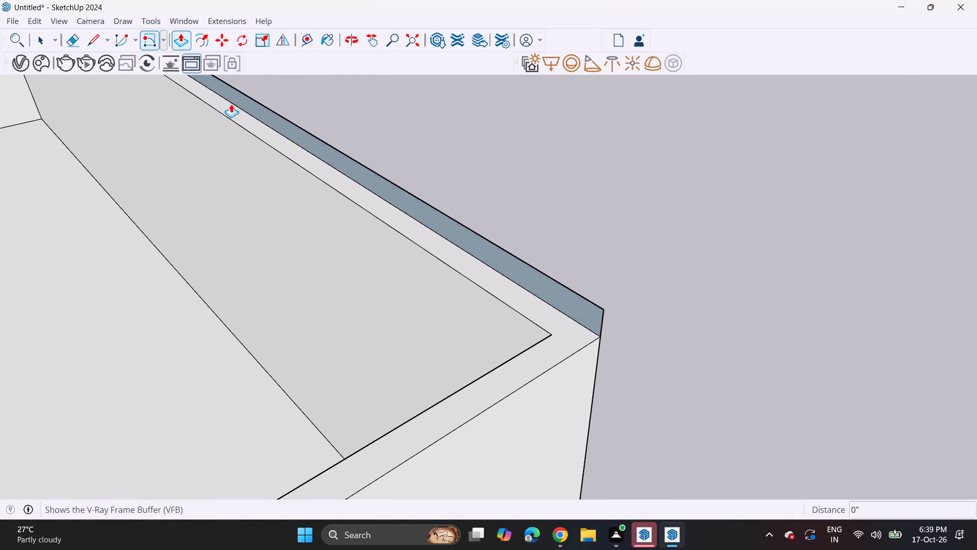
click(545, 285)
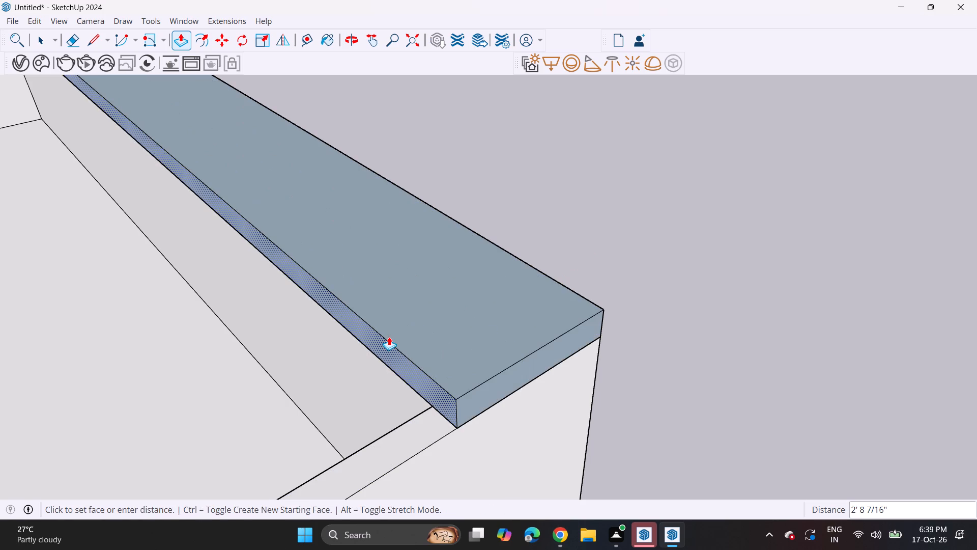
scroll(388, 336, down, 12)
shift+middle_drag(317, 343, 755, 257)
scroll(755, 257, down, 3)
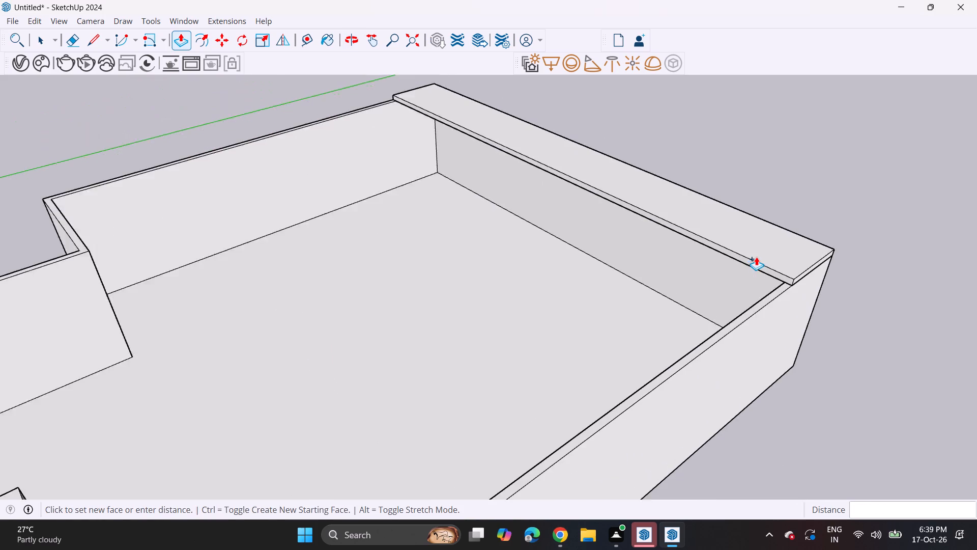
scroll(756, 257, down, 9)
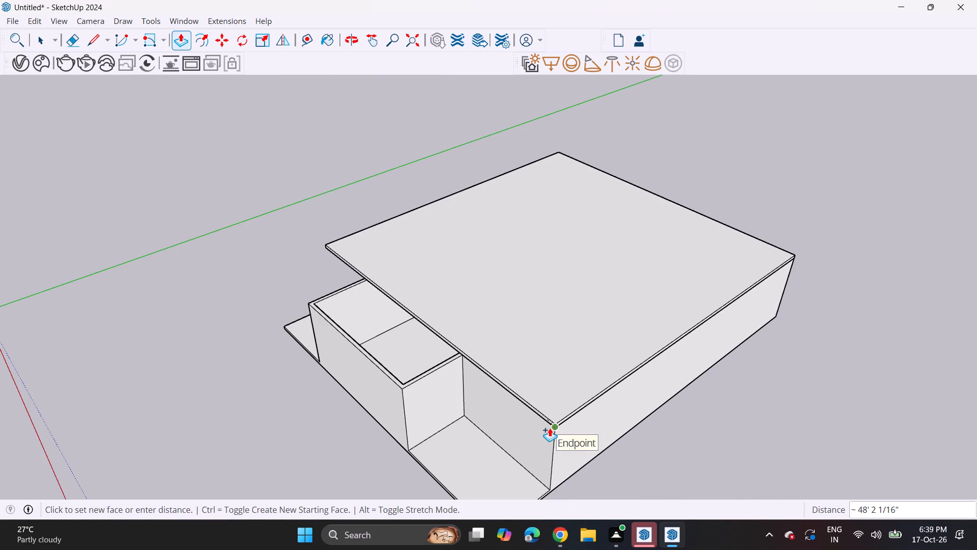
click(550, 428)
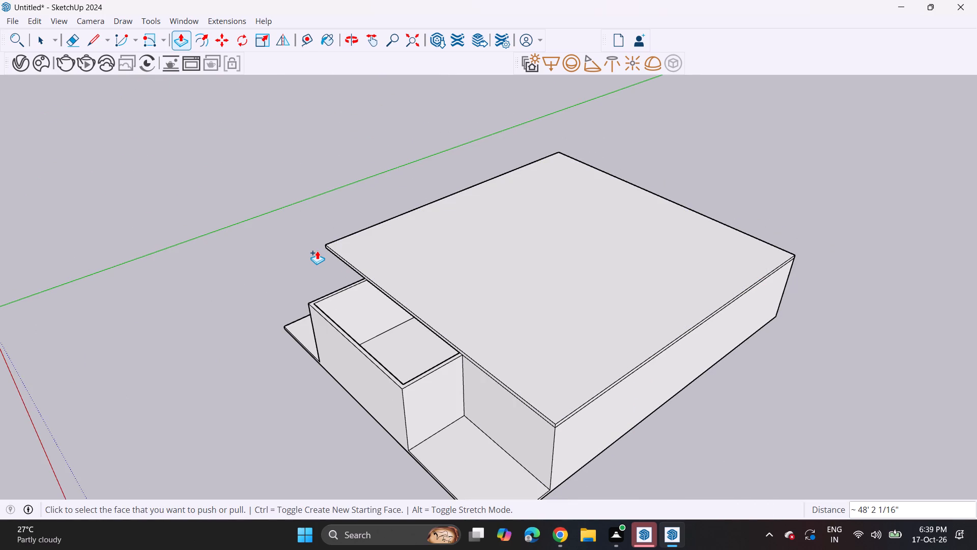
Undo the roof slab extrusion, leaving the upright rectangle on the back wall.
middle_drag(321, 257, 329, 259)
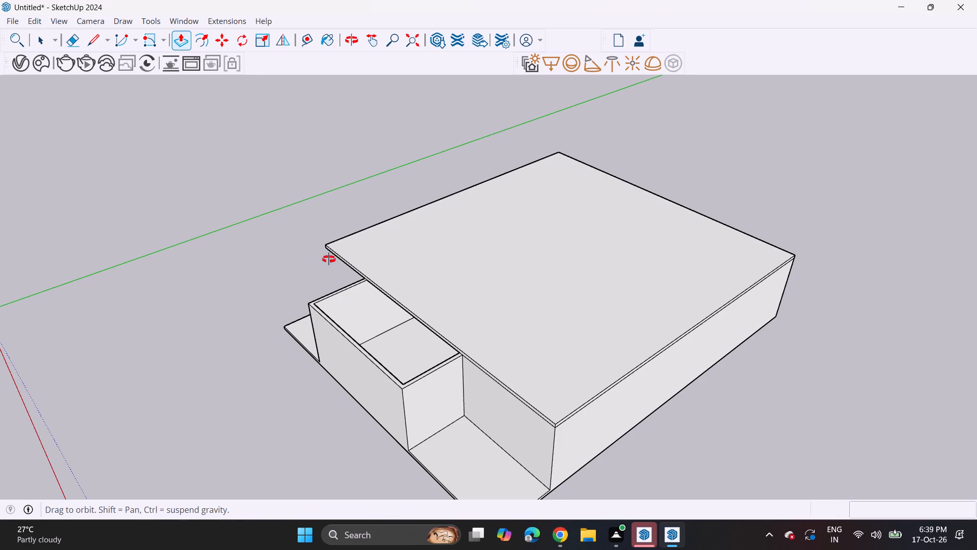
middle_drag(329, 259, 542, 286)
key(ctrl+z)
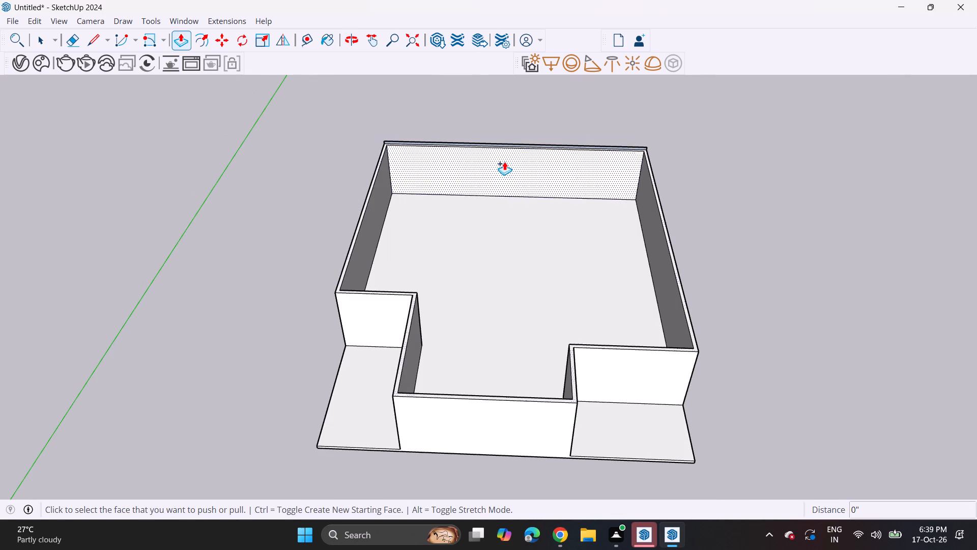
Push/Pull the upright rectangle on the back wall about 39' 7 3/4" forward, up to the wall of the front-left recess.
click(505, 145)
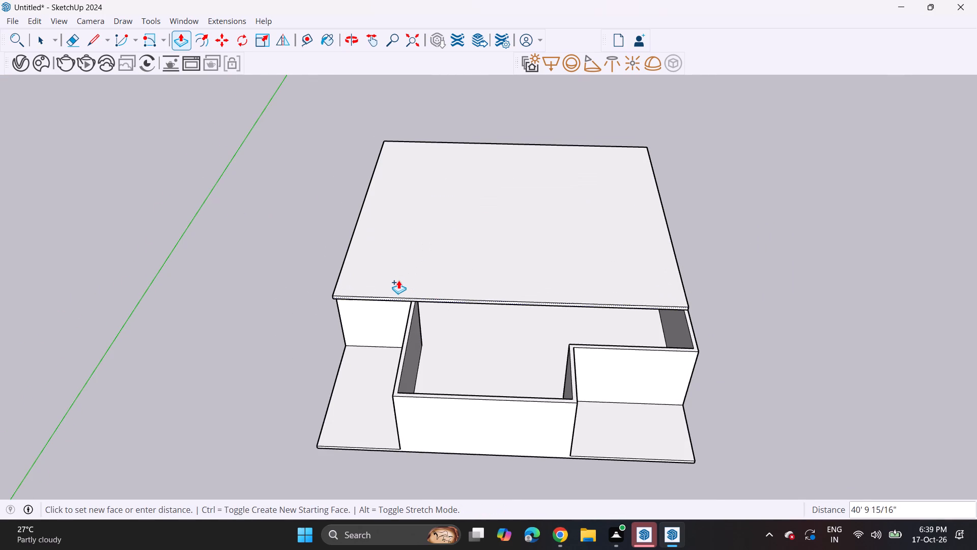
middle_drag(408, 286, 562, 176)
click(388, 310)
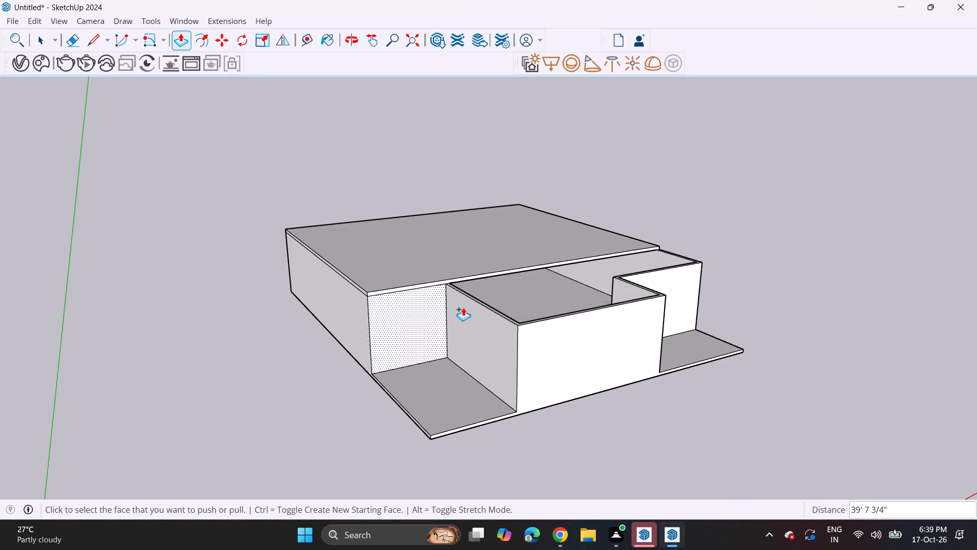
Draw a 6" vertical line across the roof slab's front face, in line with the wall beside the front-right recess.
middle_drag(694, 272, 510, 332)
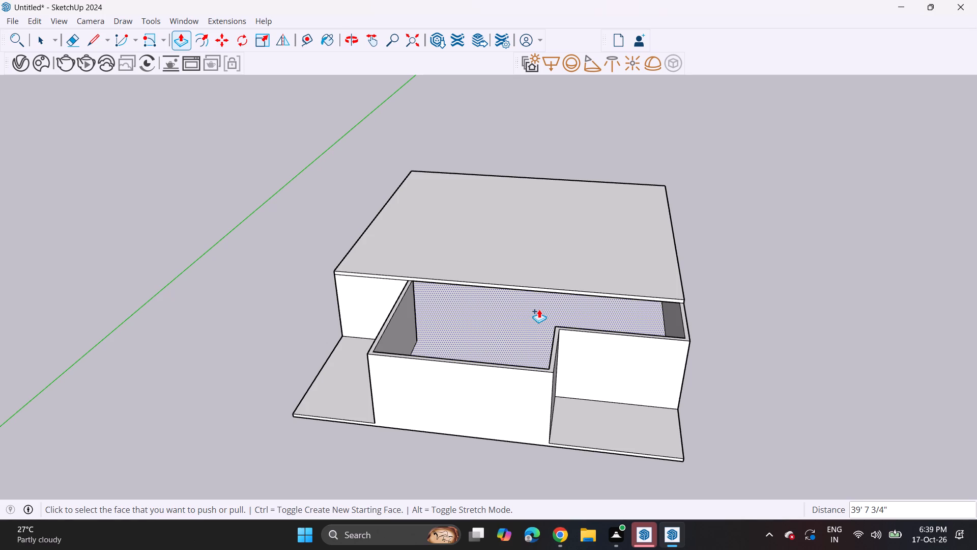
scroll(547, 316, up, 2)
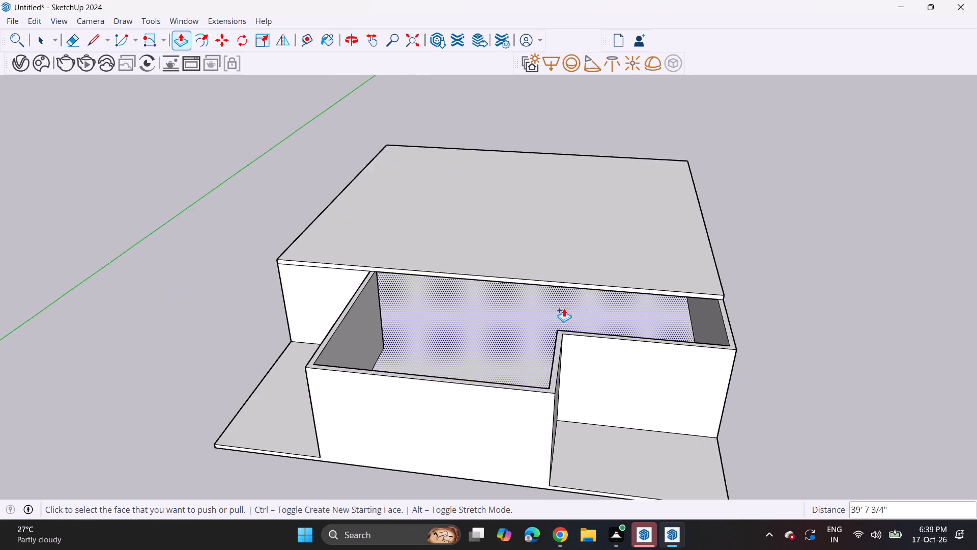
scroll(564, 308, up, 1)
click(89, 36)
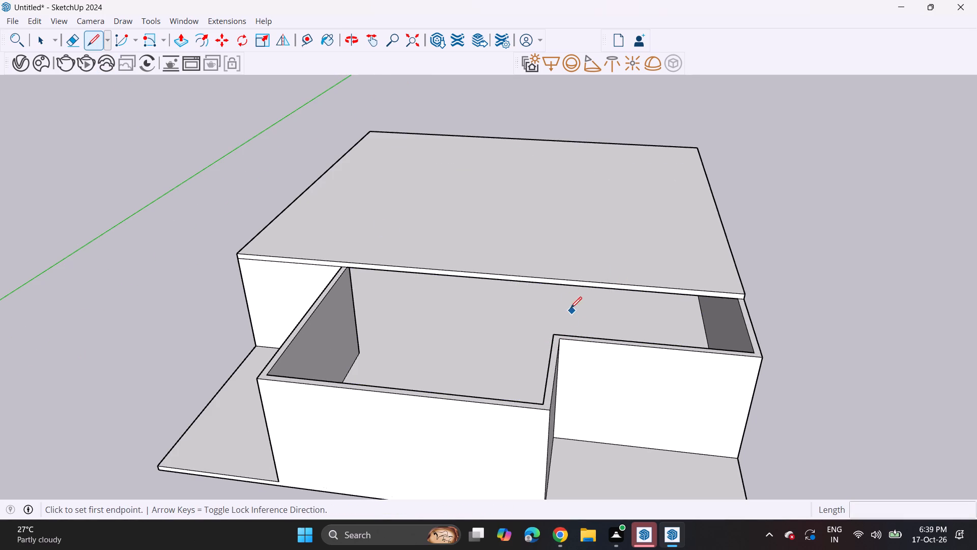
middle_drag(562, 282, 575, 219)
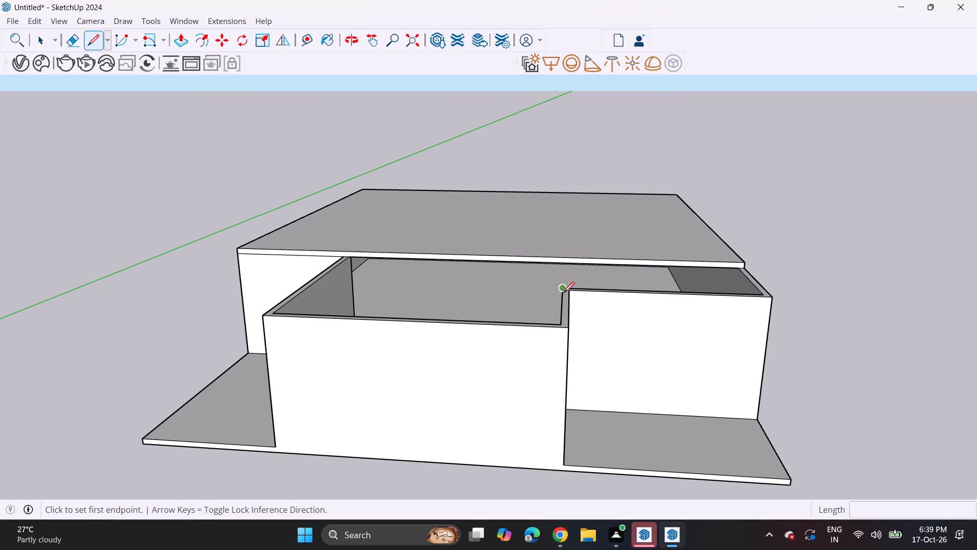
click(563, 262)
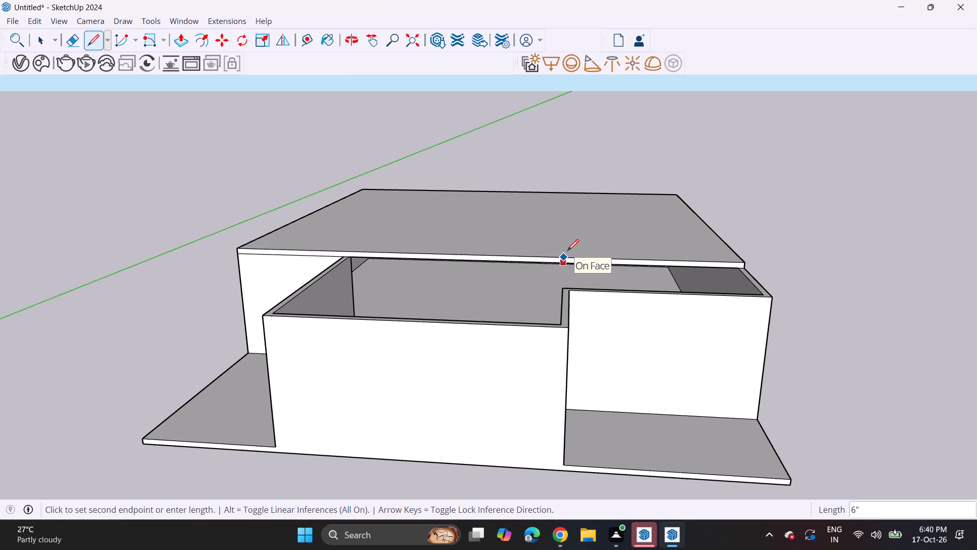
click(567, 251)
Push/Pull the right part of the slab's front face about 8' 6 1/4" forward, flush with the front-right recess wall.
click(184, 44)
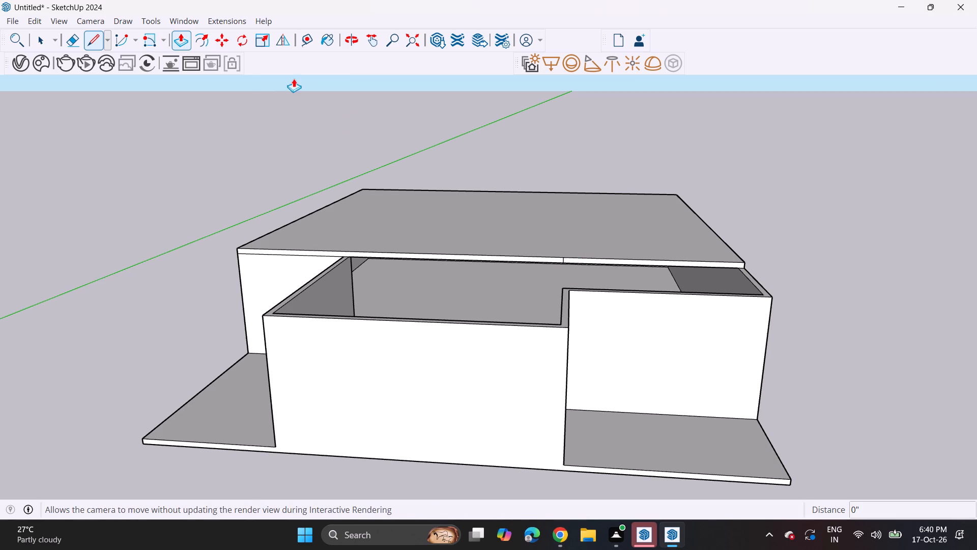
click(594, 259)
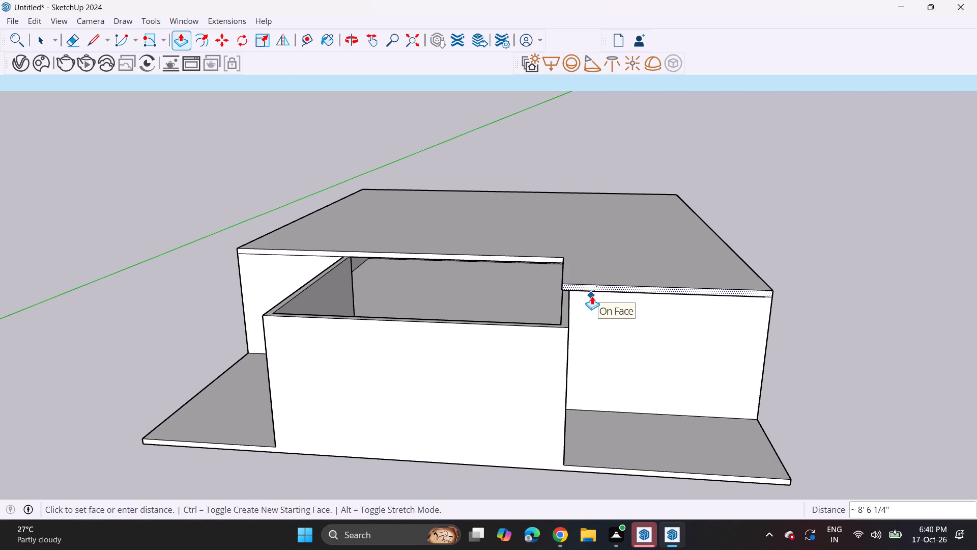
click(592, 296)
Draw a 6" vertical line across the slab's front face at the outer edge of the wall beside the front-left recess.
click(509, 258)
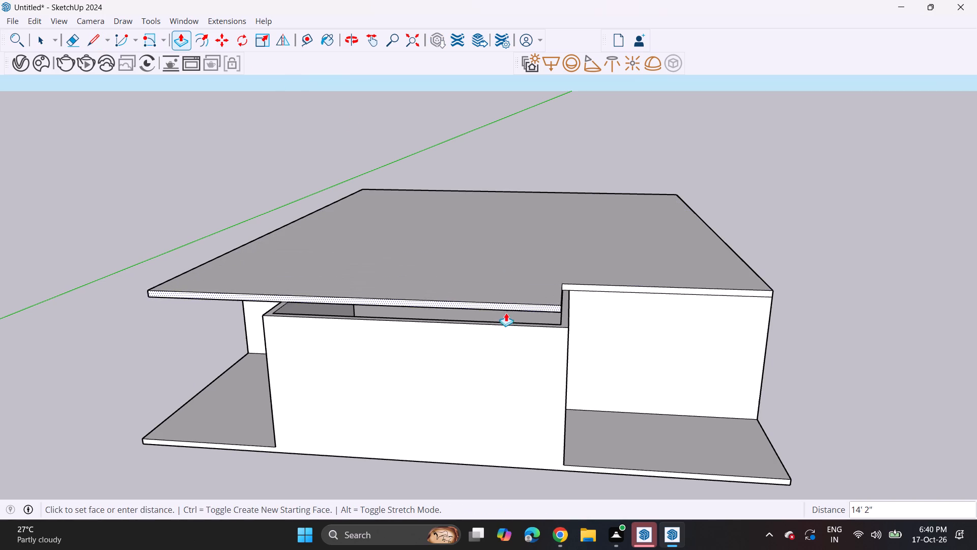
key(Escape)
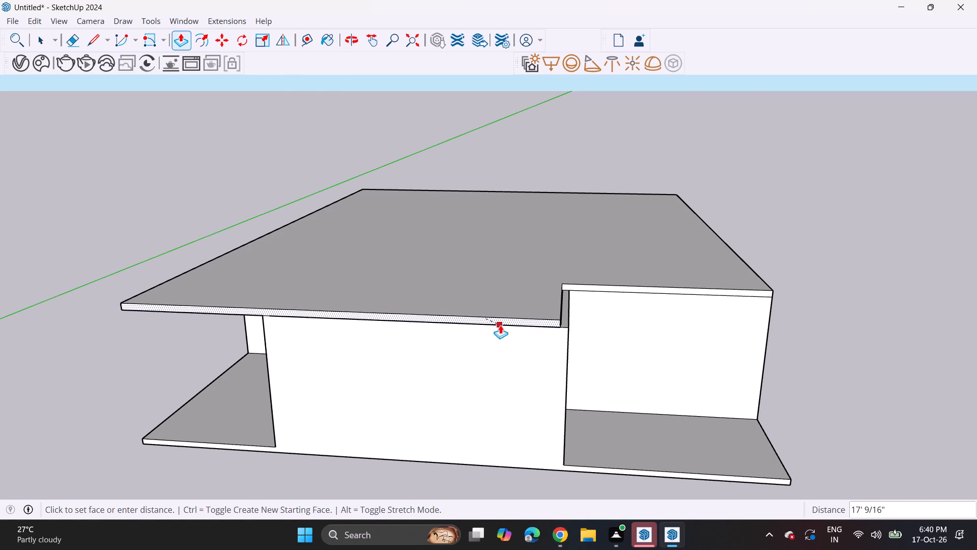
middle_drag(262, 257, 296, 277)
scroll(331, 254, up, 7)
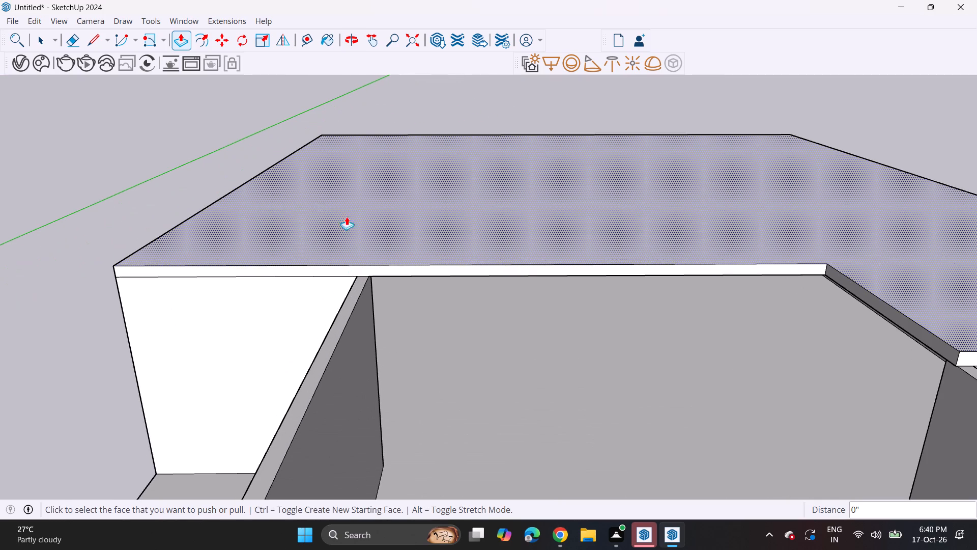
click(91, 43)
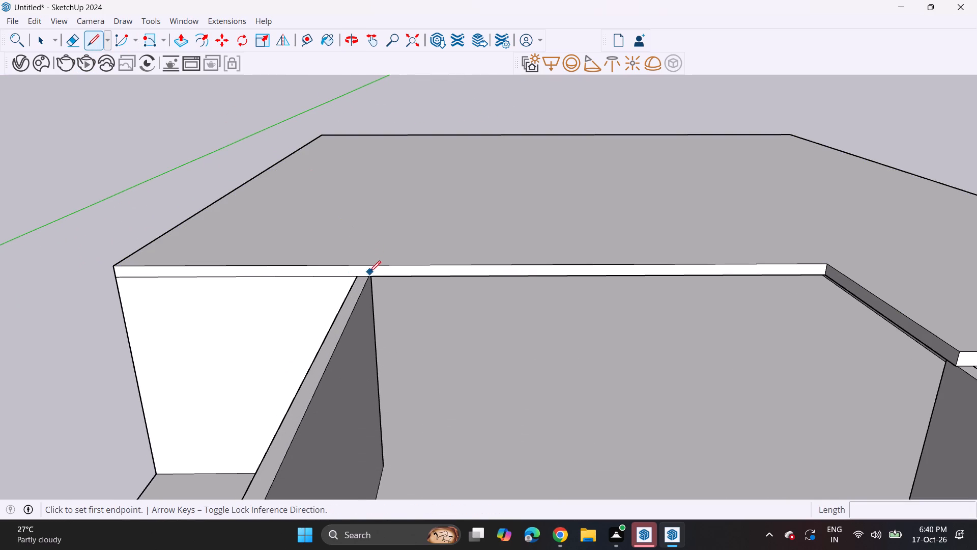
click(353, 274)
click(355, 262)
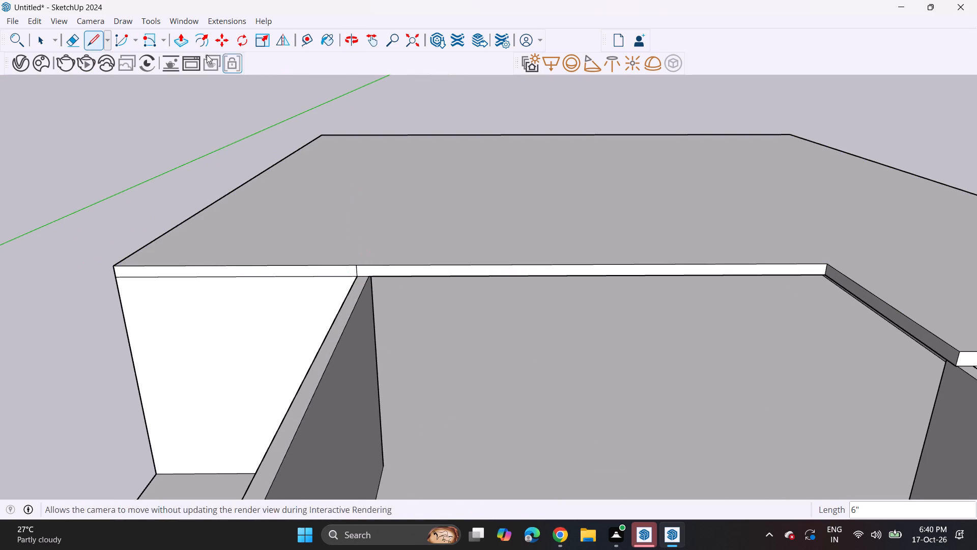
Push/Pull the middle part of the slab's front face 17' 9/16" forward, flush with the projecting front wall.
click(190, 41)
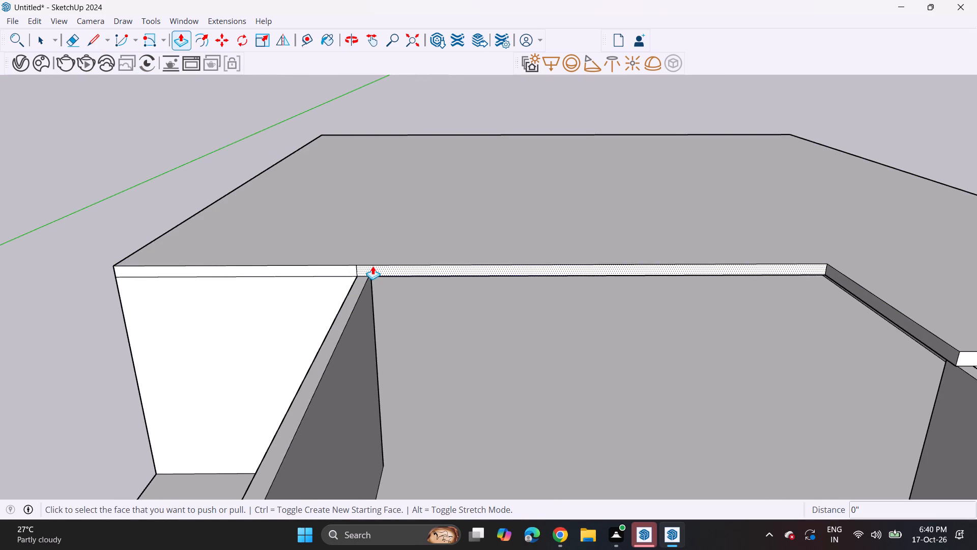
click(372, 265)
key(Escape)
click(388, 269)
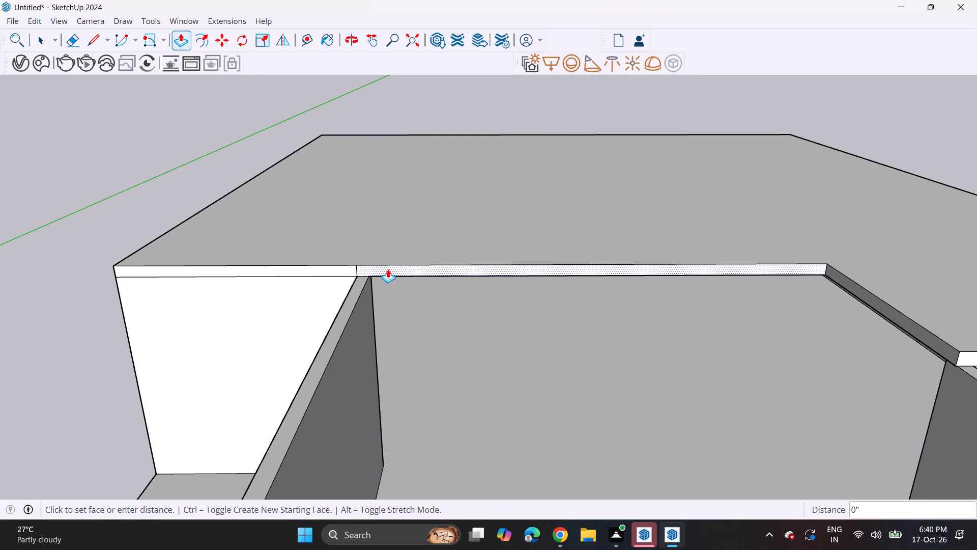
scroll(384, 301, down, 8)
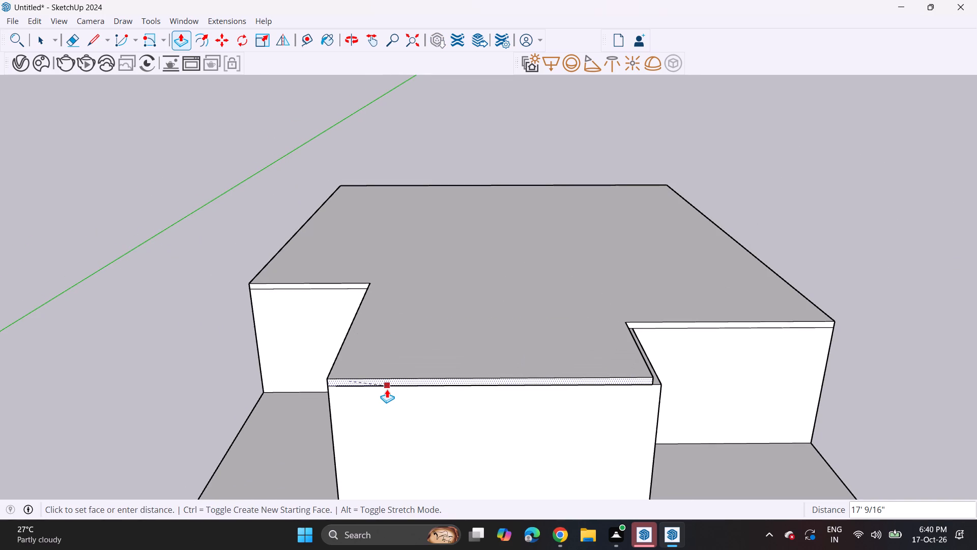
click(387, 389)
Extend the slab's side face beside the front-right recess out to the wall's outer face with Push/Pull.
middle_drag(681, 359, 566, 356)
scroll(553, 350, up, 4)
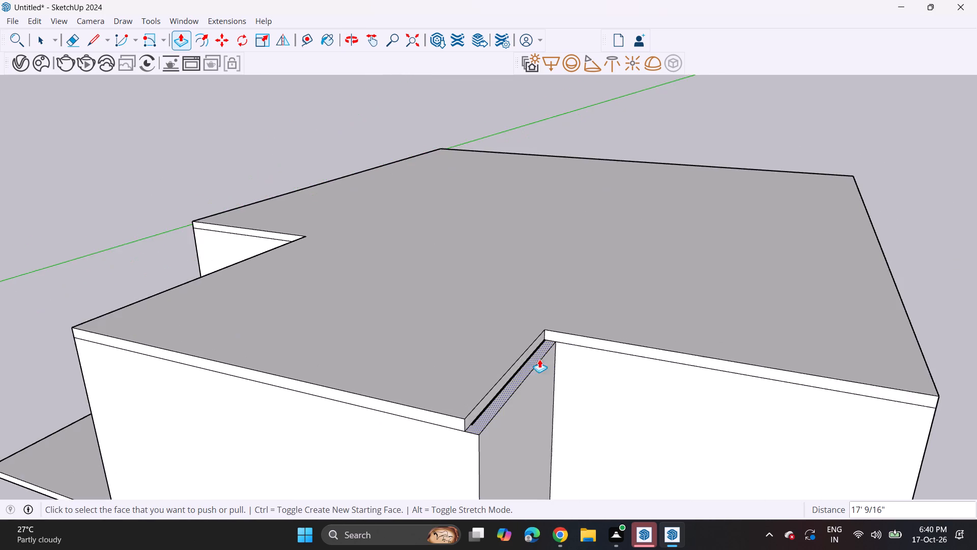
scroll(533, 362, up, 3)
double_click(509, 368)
Examine the roofed building from the front, the side and above, checking how the slab follows the walls.
middle_drag(296, 424, 379, 360)
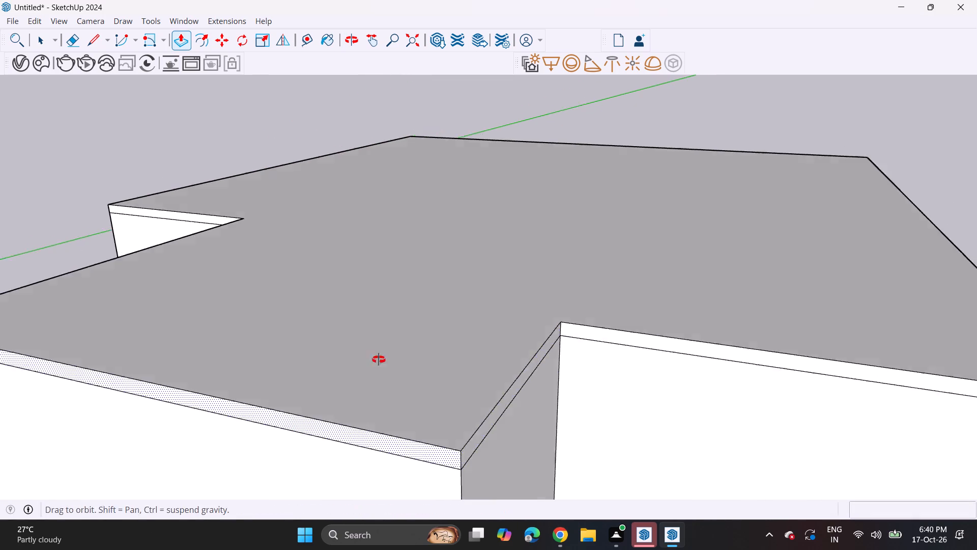
middle_drag(379, 360, 392, 348)
scroll(411, 326, down, 10)
shift+middle_drag(409, 337, 514, 374)
shift+middle_click(521, 375)
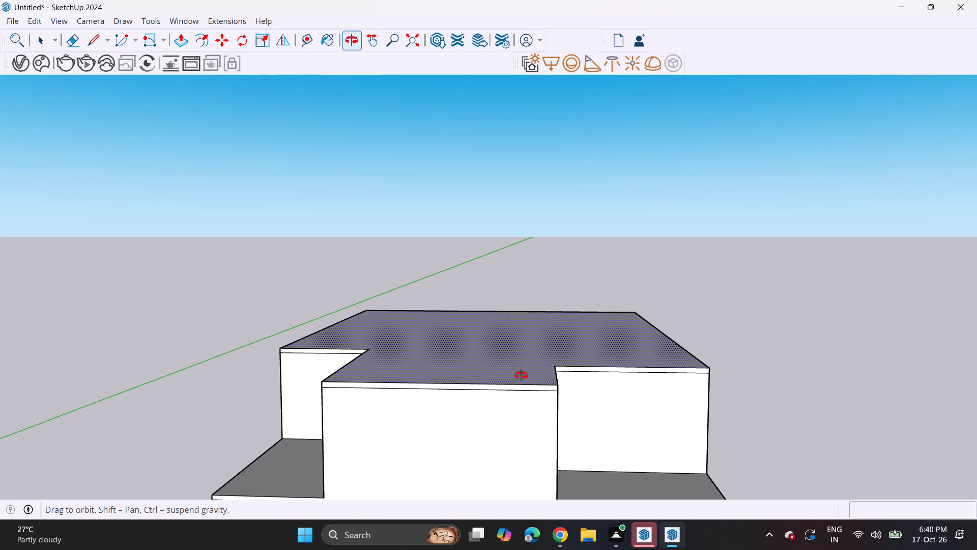
middle_drag(522, 377, 522, 341)
shift+middle_drag(520, 345, 509, 340)
shift+scroll(509, 340, up, 1)
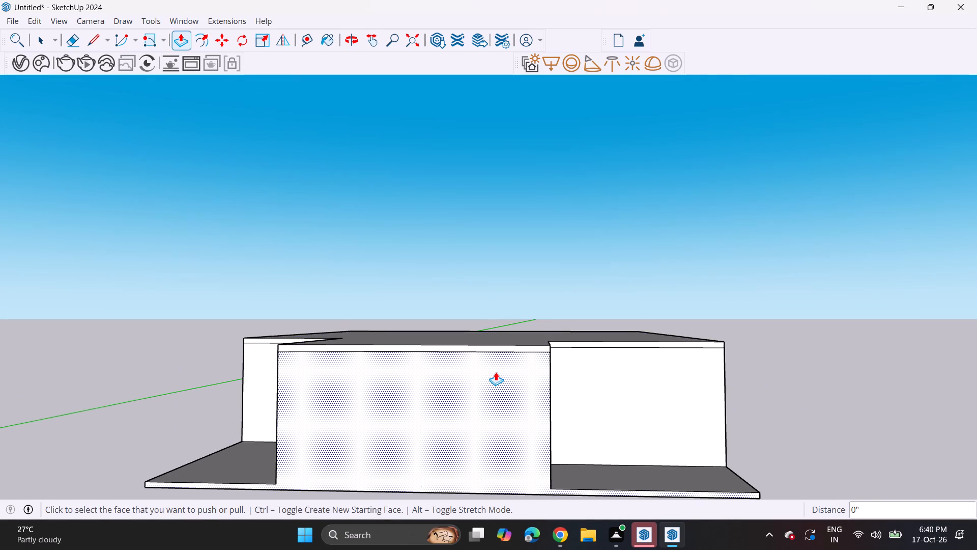
scroll(496, 372, down, 3)
middle_drag(487, 390, 492, 372)
middle_drag(492, 371, 494, 364)
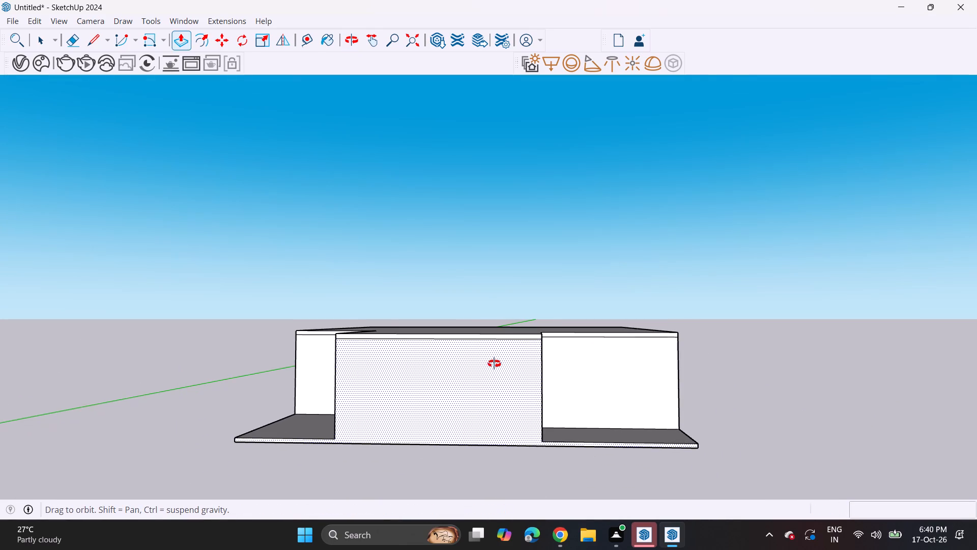
middle_drag(494, 364, 497, 350)
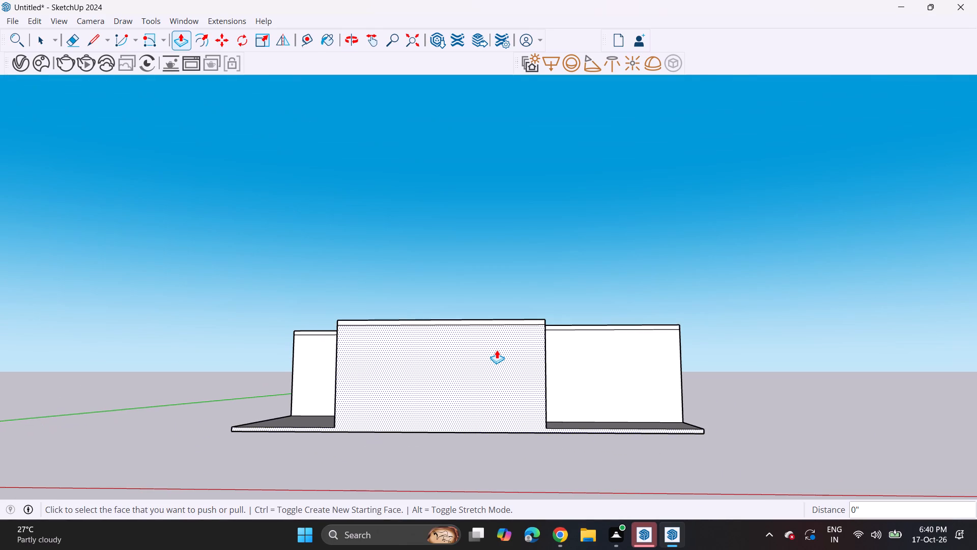
shift+middle_drag(590, 342, 487, 345)
middle_drag(490, 342, 424, 385)
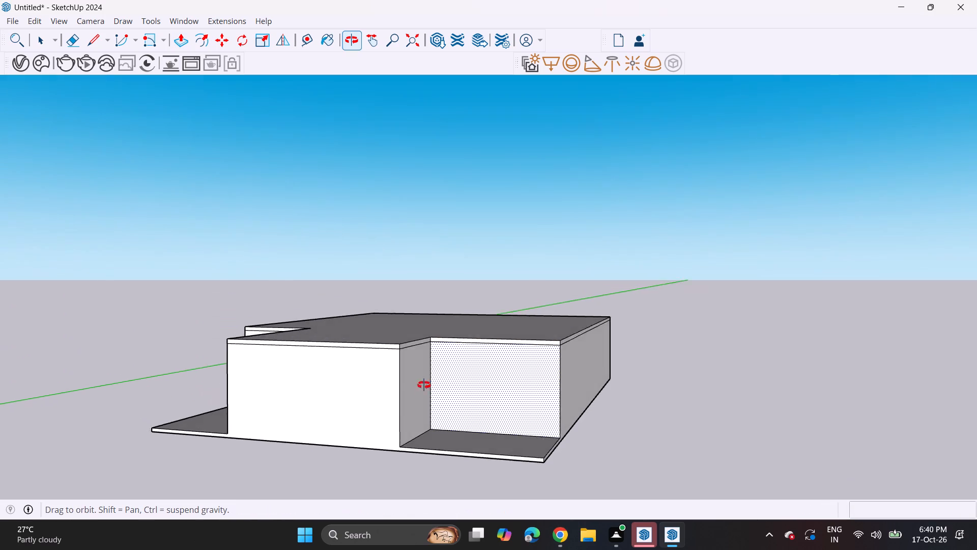
middle_drag(424, 385, 522, 457)
scroll(440, 445, up, 1)
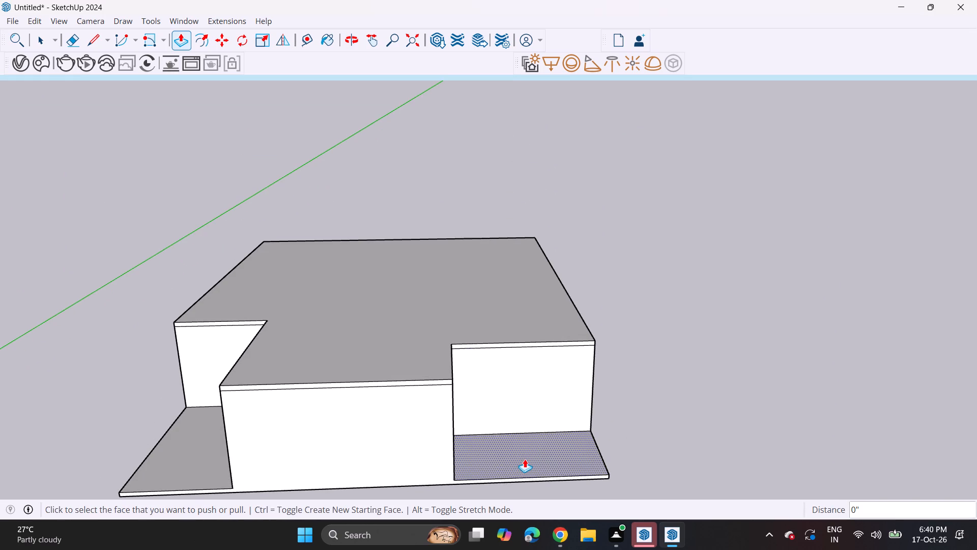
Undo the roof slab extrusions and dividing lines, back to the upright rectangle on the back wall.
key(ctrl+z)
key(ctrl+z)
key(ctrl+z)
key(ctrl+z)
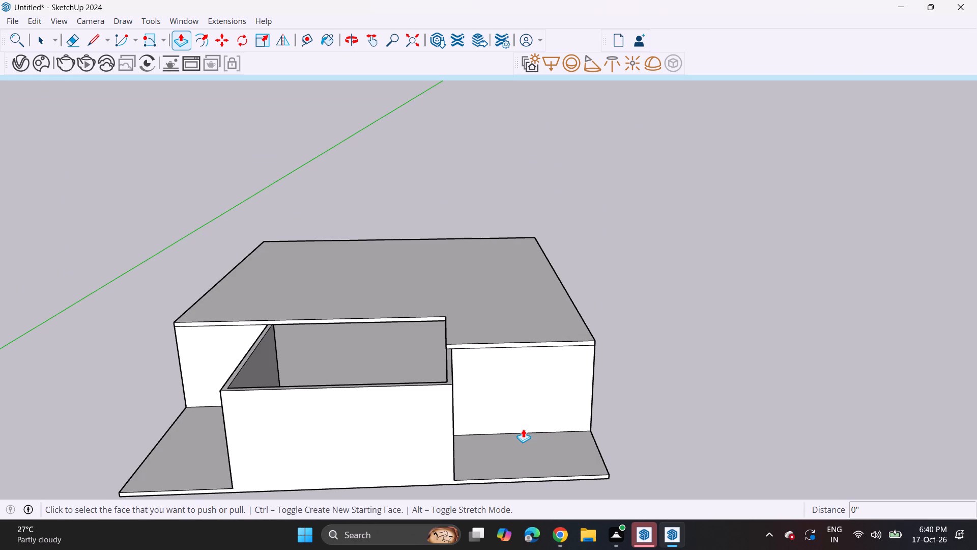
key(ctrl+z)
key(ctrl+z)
Push/Pull the outer face of the long right-hand wall about 4' 11 15/16" outward.
middle_drag(565, 397, 500, 383)
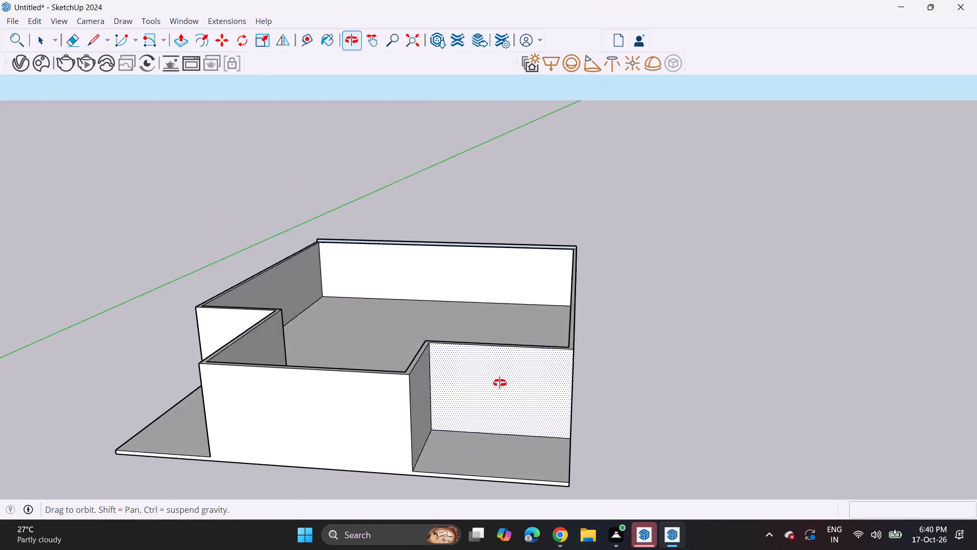
middle_drag(500, 383, 458, 381)
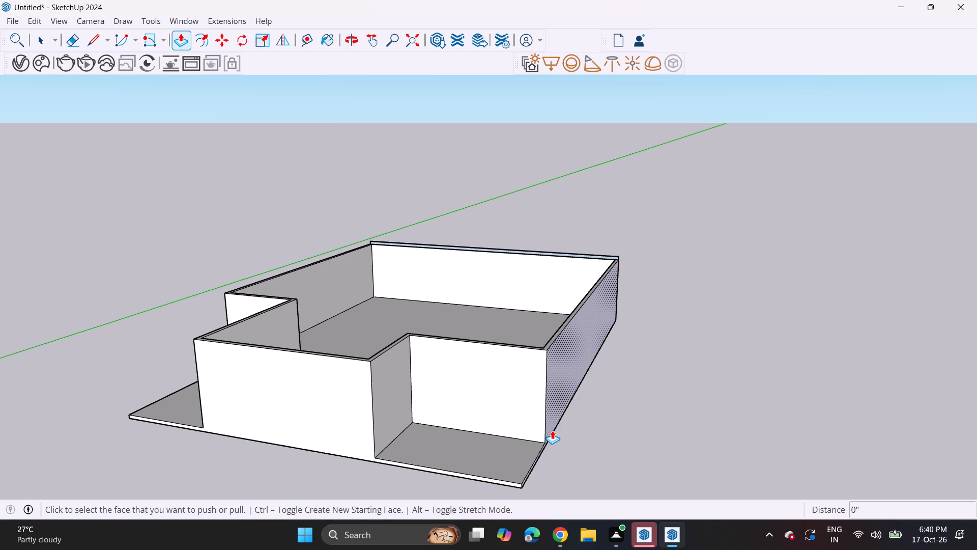
click(552, 416)
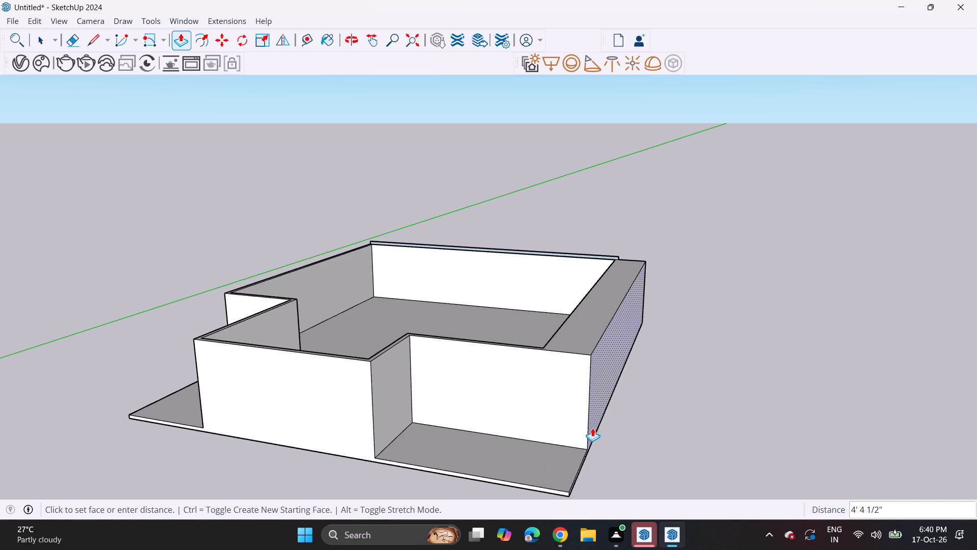
click(598, 428)
Push/Pull the inner face of the thickened right-hand wall about 4' 9 5/16" toward its outer face, leaving a thin wall.
scroll(506, 289, up, 1)
middle_drag(506, 289, 620, 405)
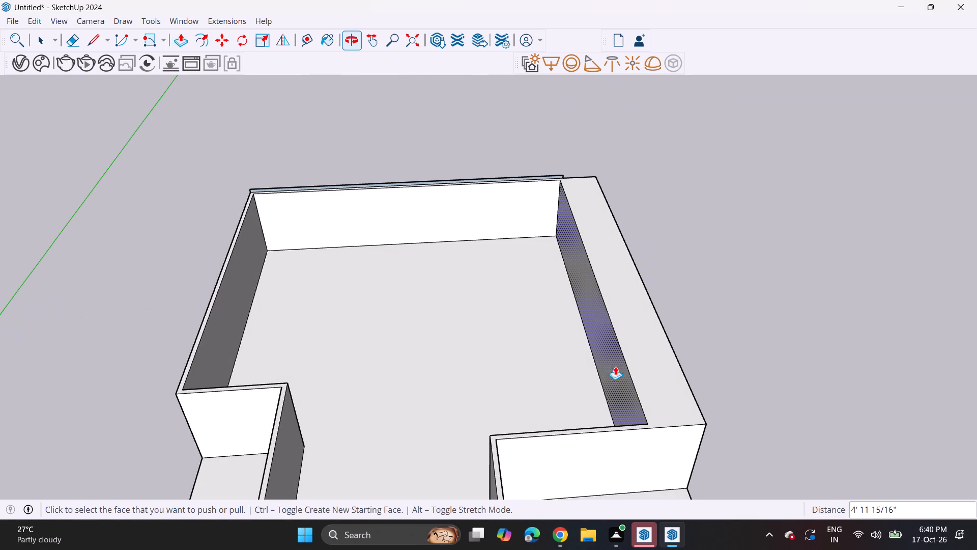
double_click(597, 304)
key(ctrl+z)
click(597, 304)
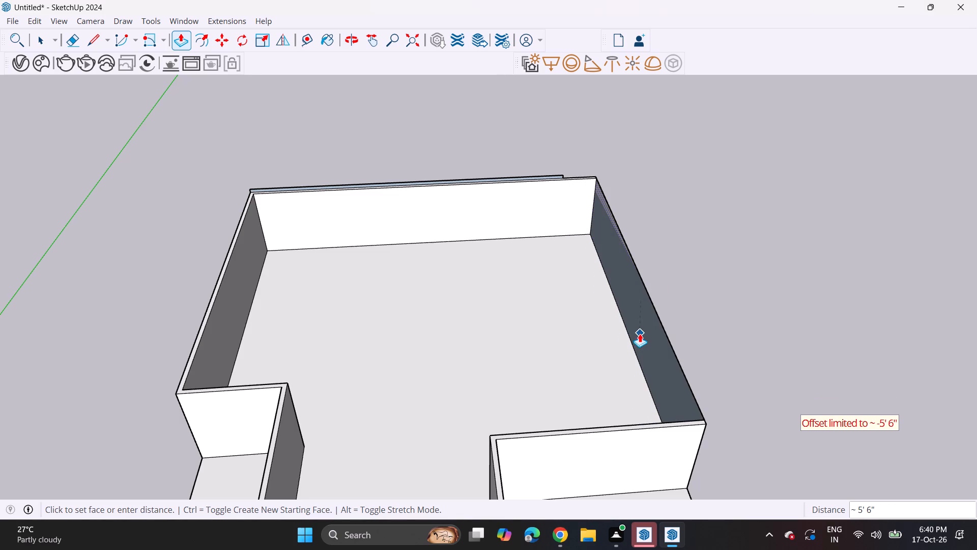
scroll(629, 304, up, 5)
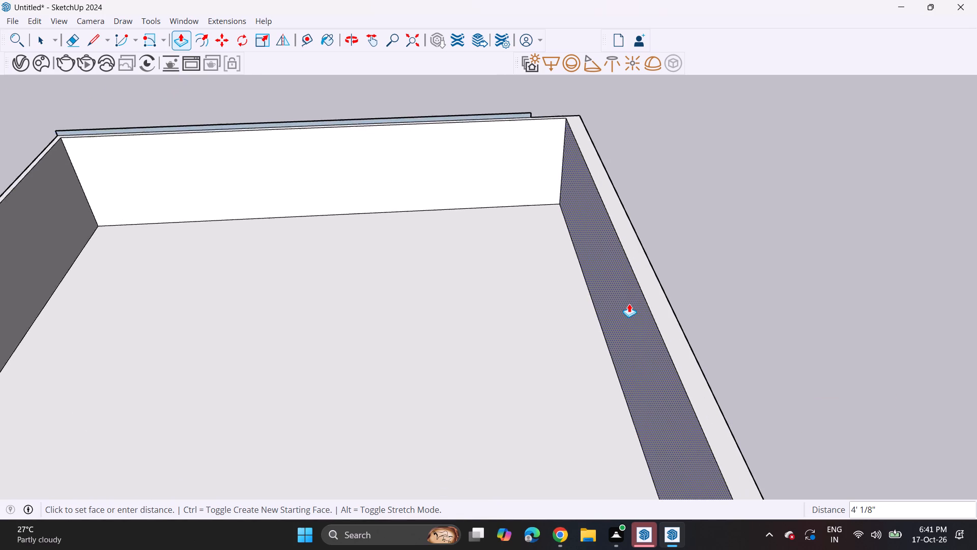
scroll(629, 303, up, 3)
click(644, 319)
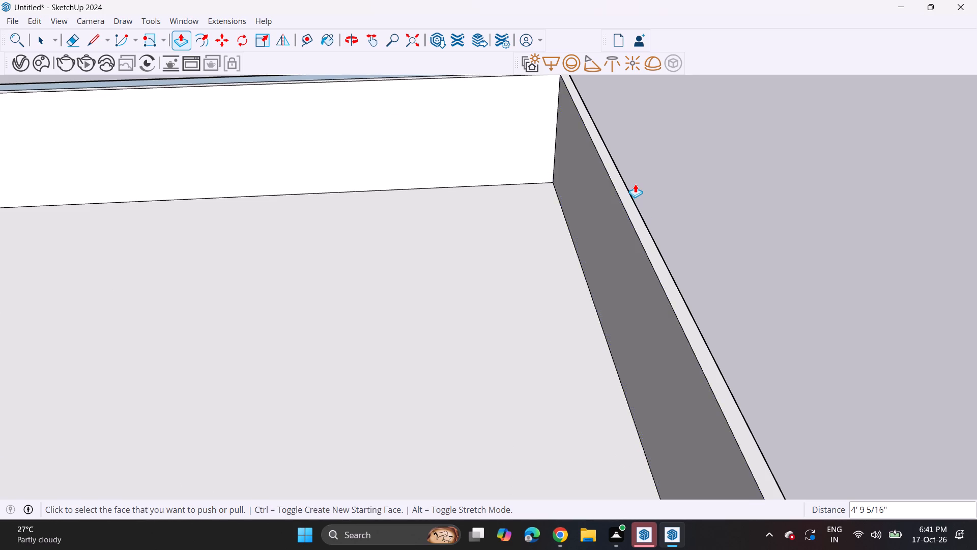
Push/Pull the upright rectangle on the back wall 39' 7 3/4" forward to the face of the recessed front wall.
scroll(635, 183, down, 9)
middle_drag(639, 167, 396, 118)
scroll(818, 241, up, 4)
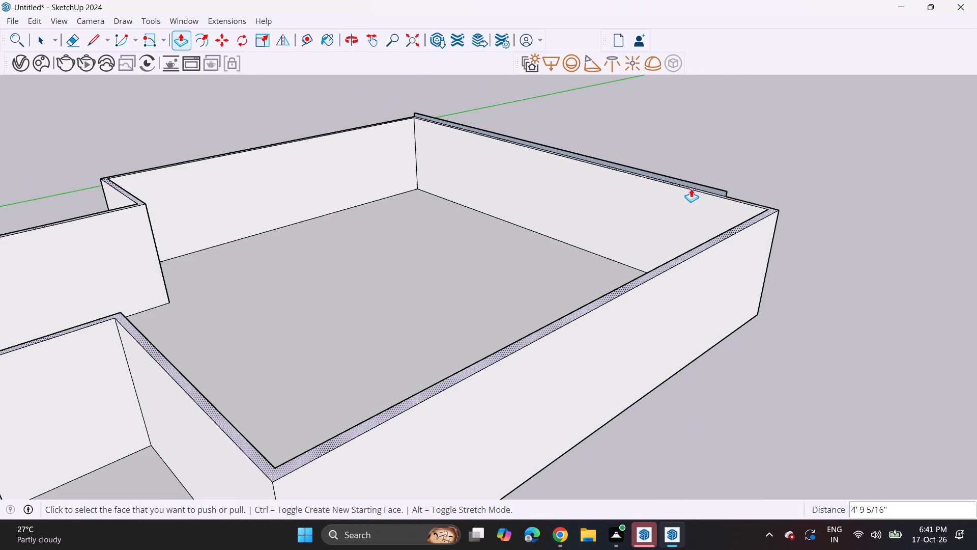
click(694, 186)
middle_drag(368, 324, 446, 312)
middle_drag(257, 258, 338, 256)
shift+middle_drag(355, 256, 524, 231)
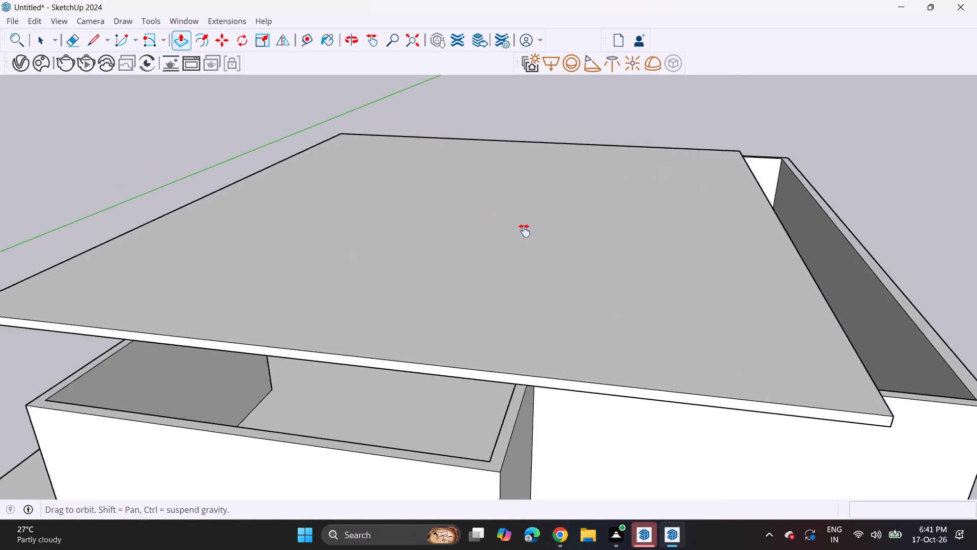
shift+middle_drag(524, 231, 790, 157)
middle_drag(353, 255, 520, 162)
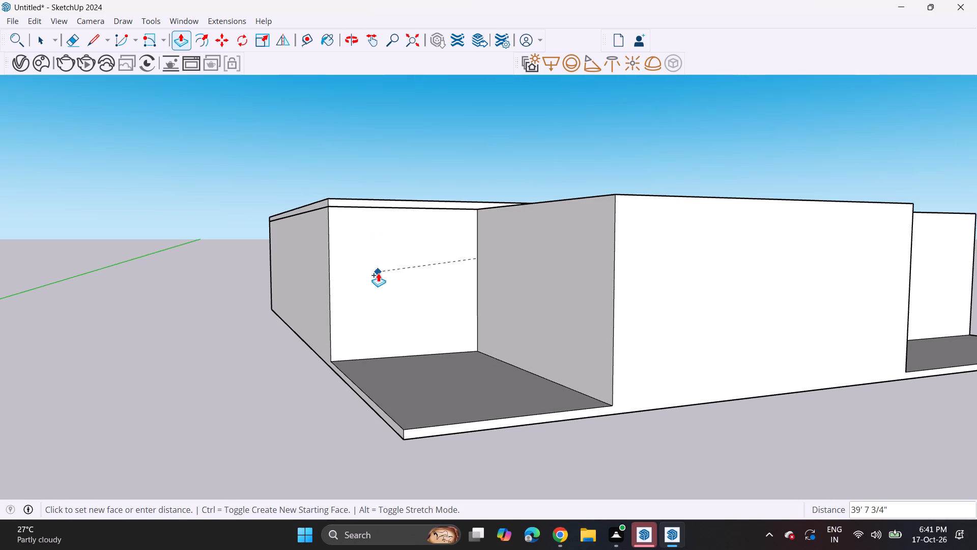
click(378, 273)
Draw two 6" vertical lines across the roof slab's front edge, in line with the side walls of the projecting front section.
middle_drag(650, 151, 560, 229)
middle_drag(576, 234, 398, 268)
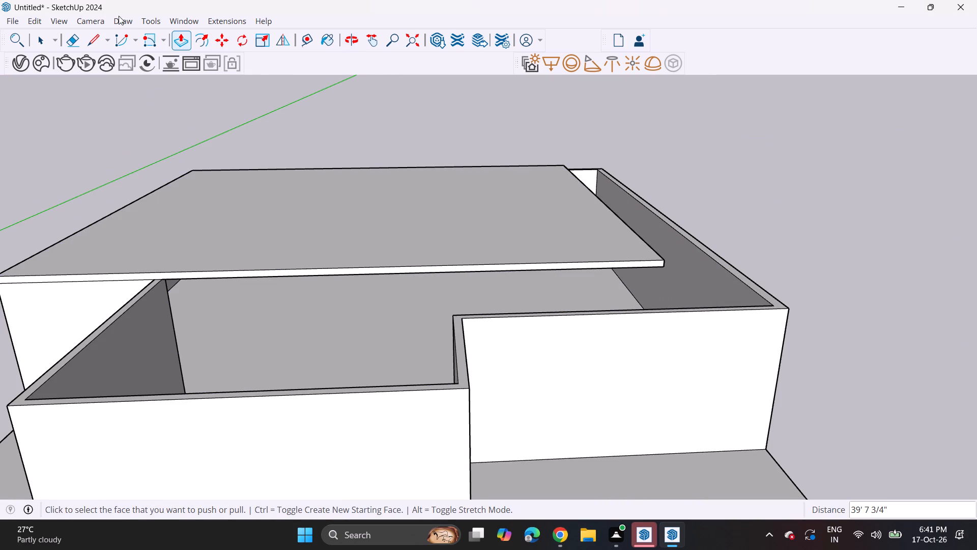
click(97, 36)
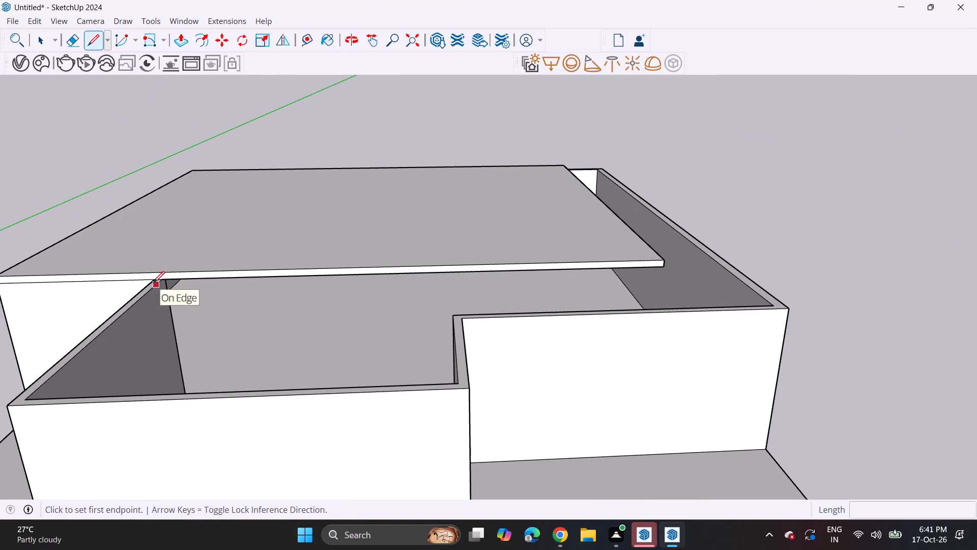
click(152, 278)
click(150, 270)
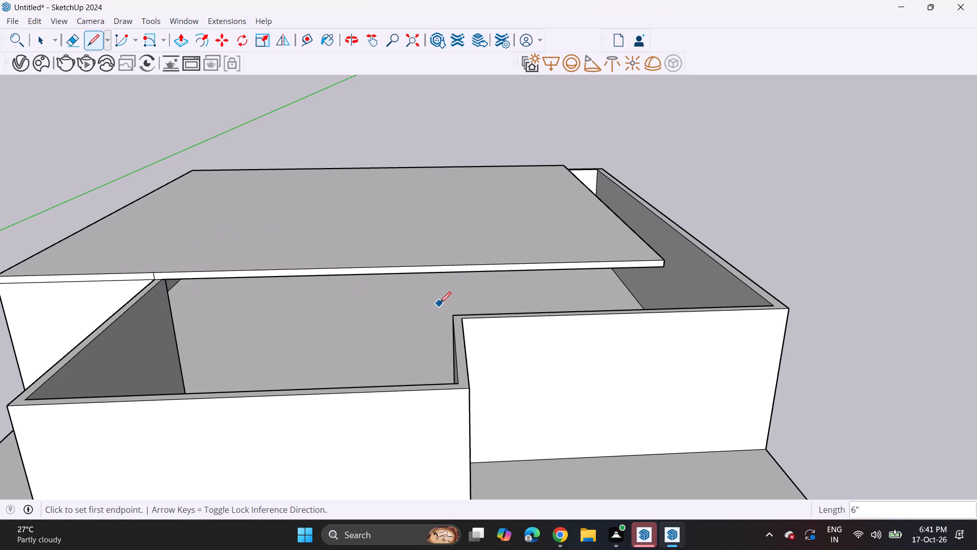
middle_drag(459, 258, 399, 263)
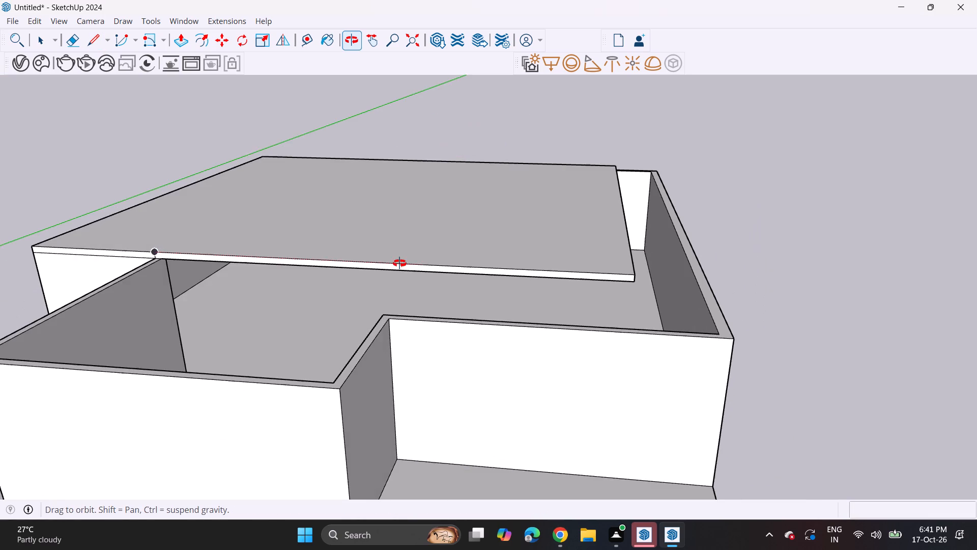
middle_drag(399, 263, 399, 264)
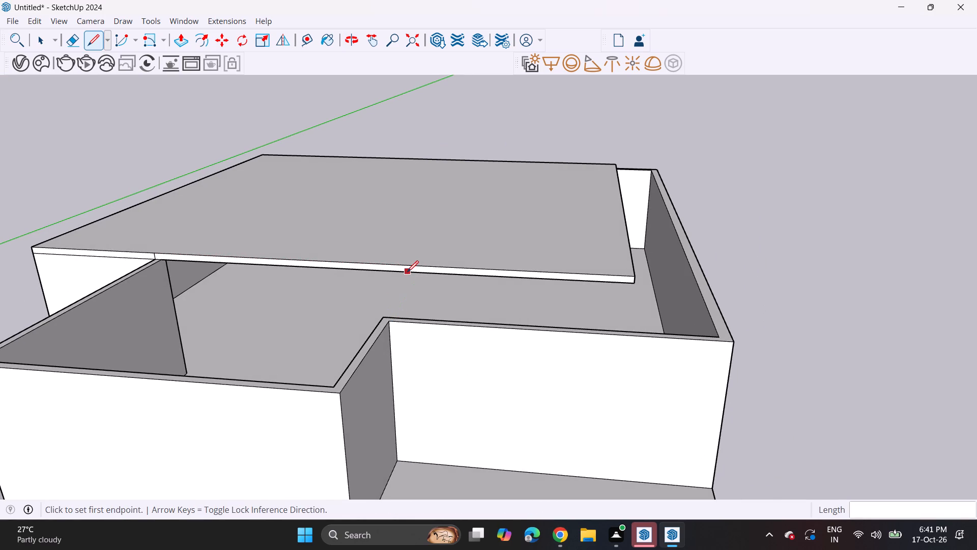
middle_drag(407, 270, 459, 272)
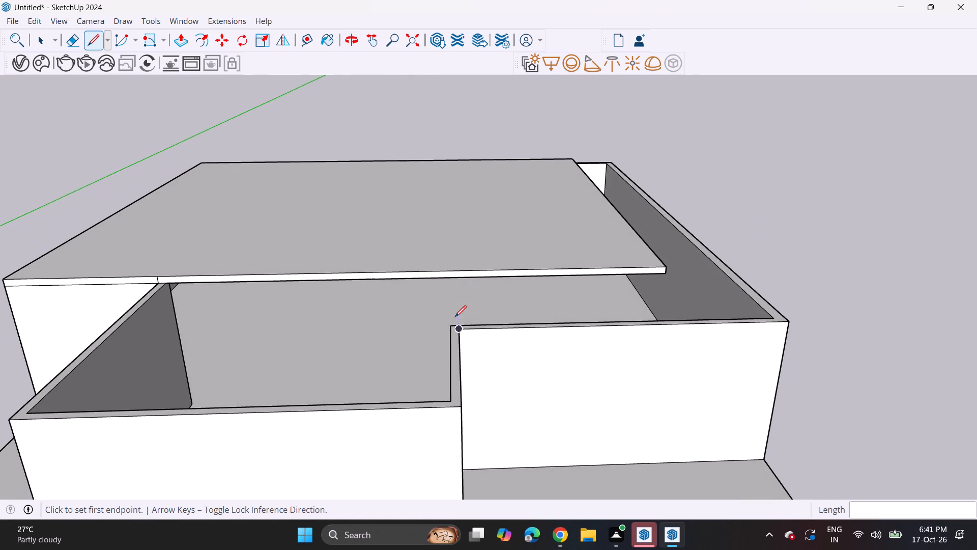
click(456, 279)
click(455, 270)
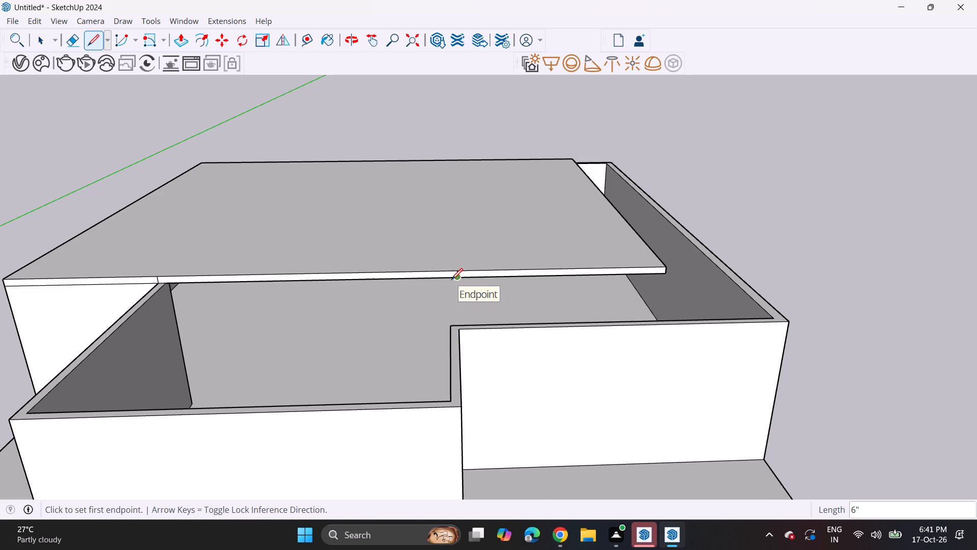
Push/Pull the slab edge's middle section 17' 9/16" and its right section about 8' 6 1/4" forward, to the front walls.
click(174, 45)
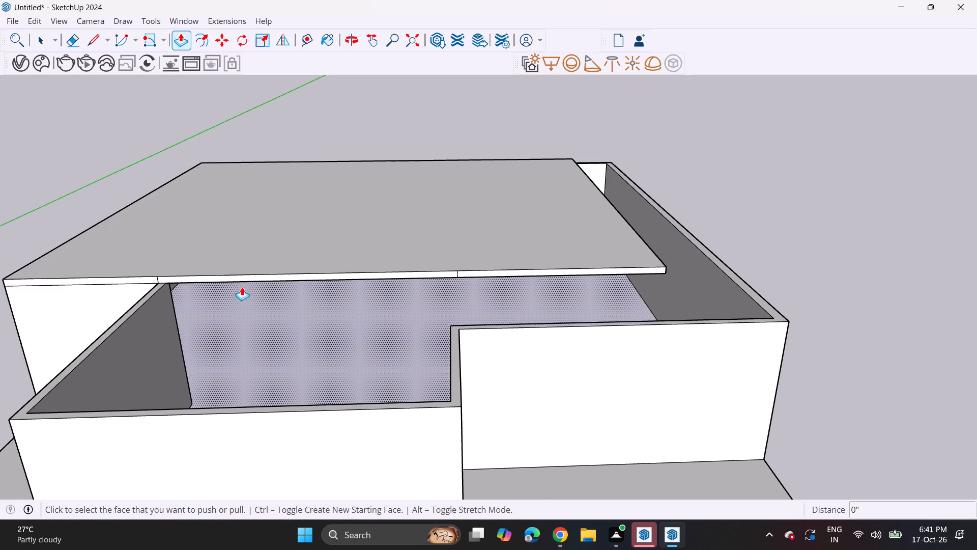
click(252, 278)
click(280, 426)
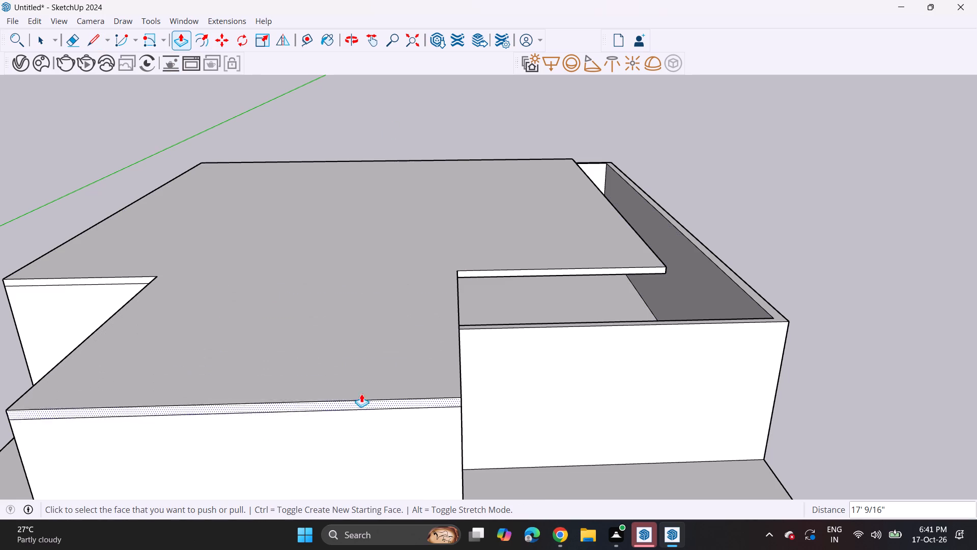
click(626, 270)
click(606, 347)
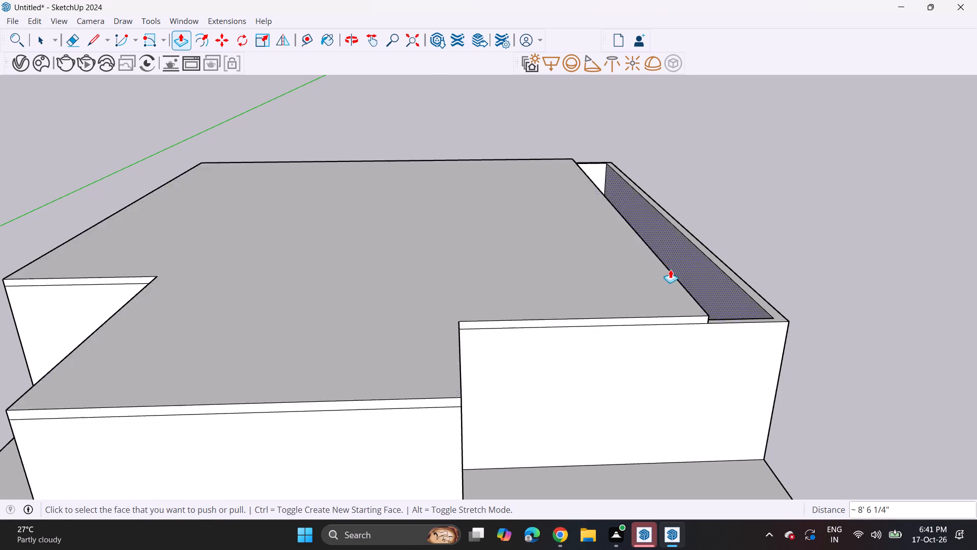
Push/Pull the roof slab's right side edge 4' 11 15/16" outward to the outer face of the widened right-hand wall.
middle_drag(670, 268, 445, 281)
click(472, 355)
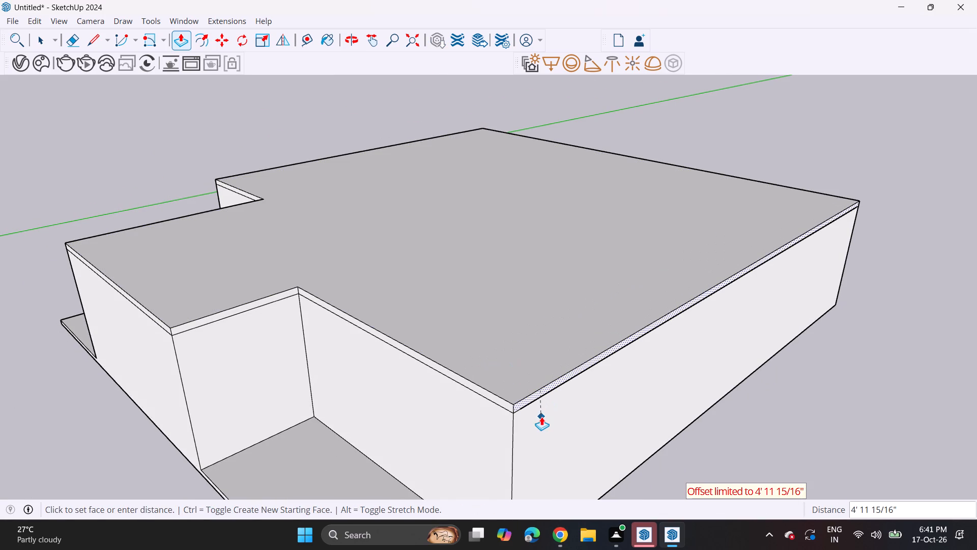
click(540, 419)
Examine the roofed building from the front, the sides and above, checking how the slab fits the walls.
middle_drag(404, 358, 543, 258)
scroll(550, 235, down, 5)
middle_drag(349, 306, 405, 300)
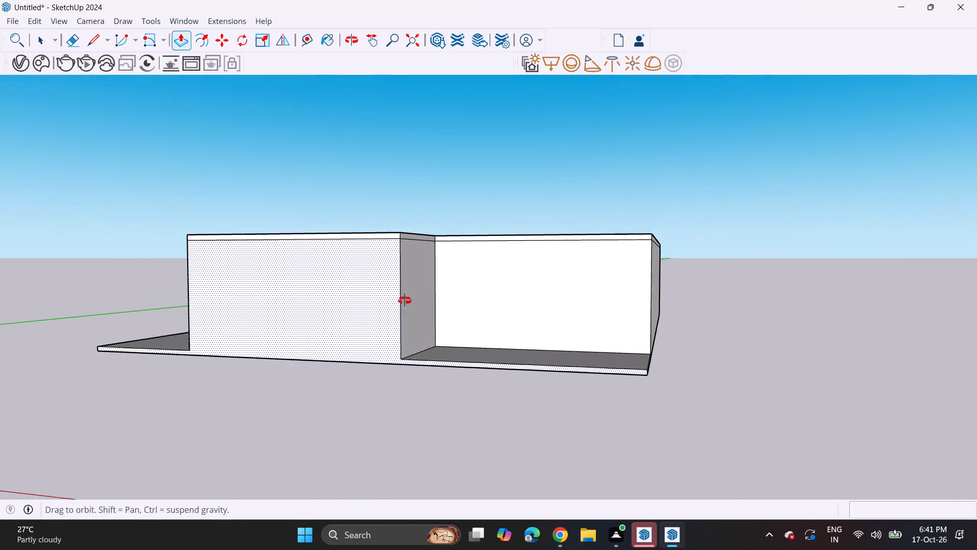
middle_drag(405, 300, 506, 293)
shift+middle_drag(435, 273, 598, 349)
scroll(605, 347, up, 1)
middle_drag(605, 347, 526, 325)
scroll(476, 294, down, 1)
middle_drag(548, 279, 543, 277)
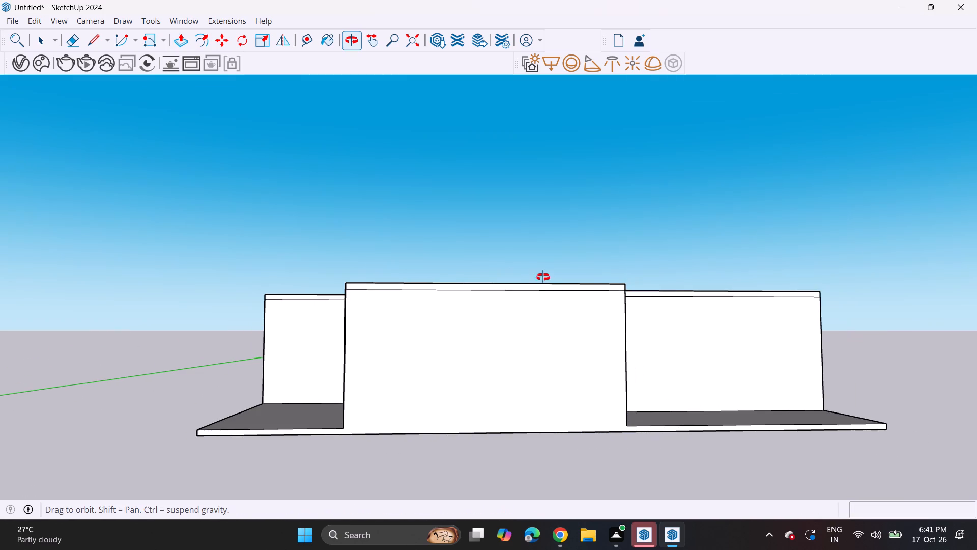
middle_drag(543, 277, 513, 281)
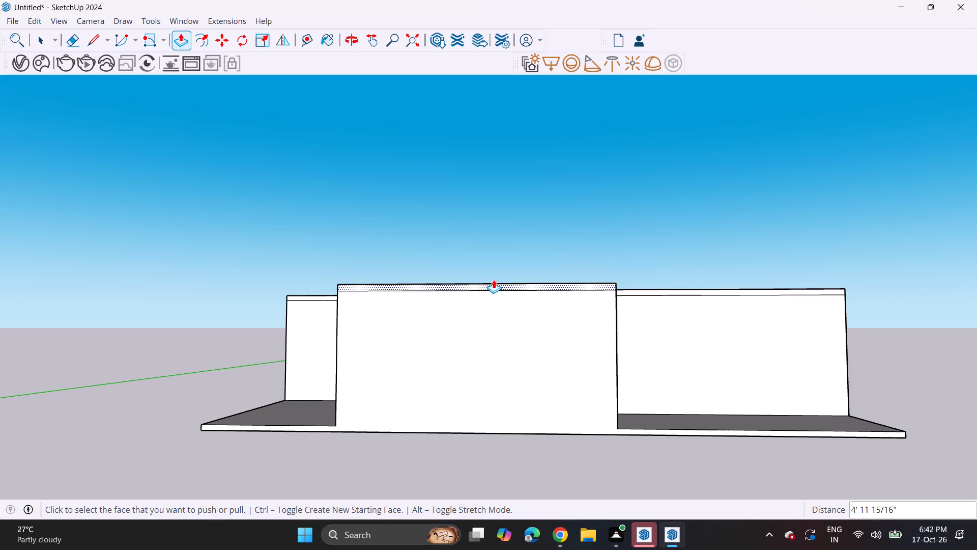
middle_drag(516, 204, 505, 253)
middle_drag(502, 232, 506, 257)
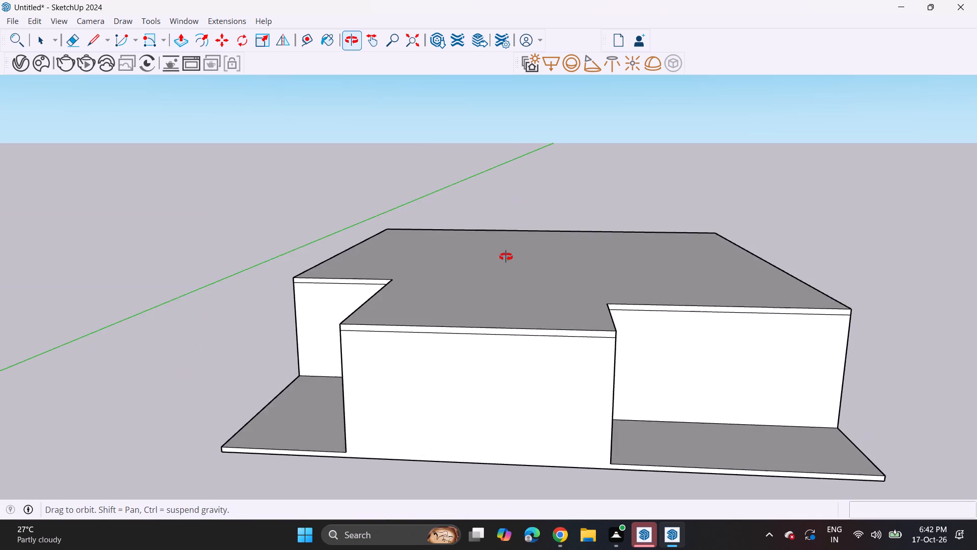
middle_drag(506, 257, 516, 287)
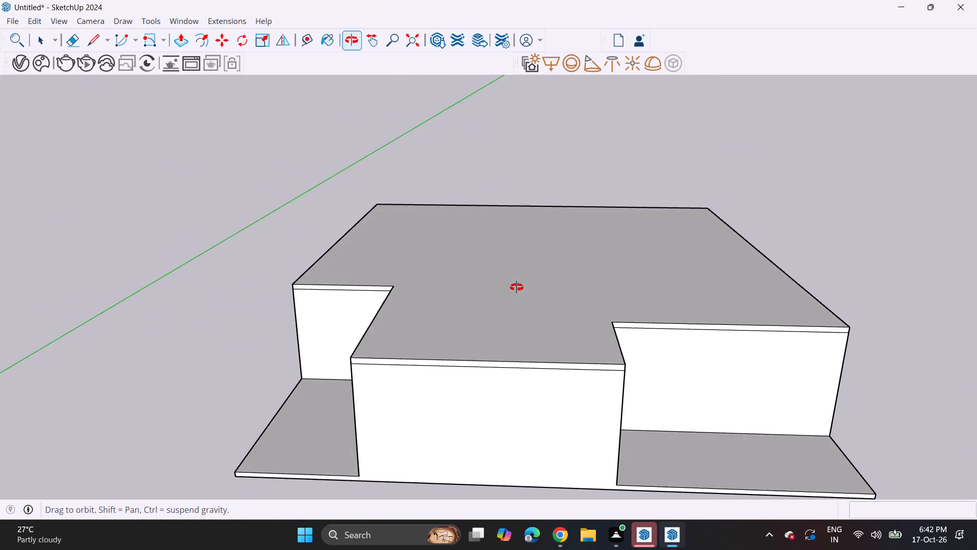
middle_drag(516, 287, 525, 294)
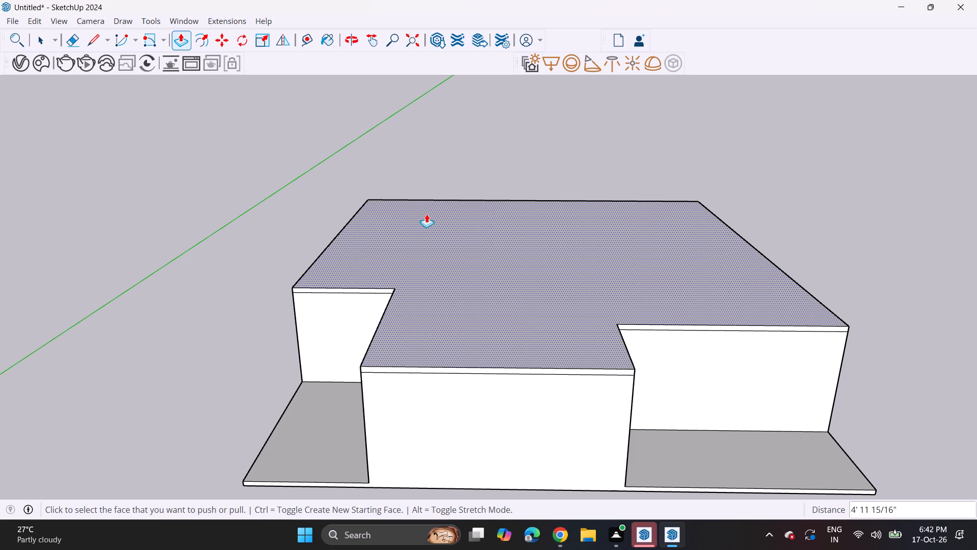
Offset the roof slab's top outline inward by about 6 3/16" to form the upper wall outline.
click(207, 40)
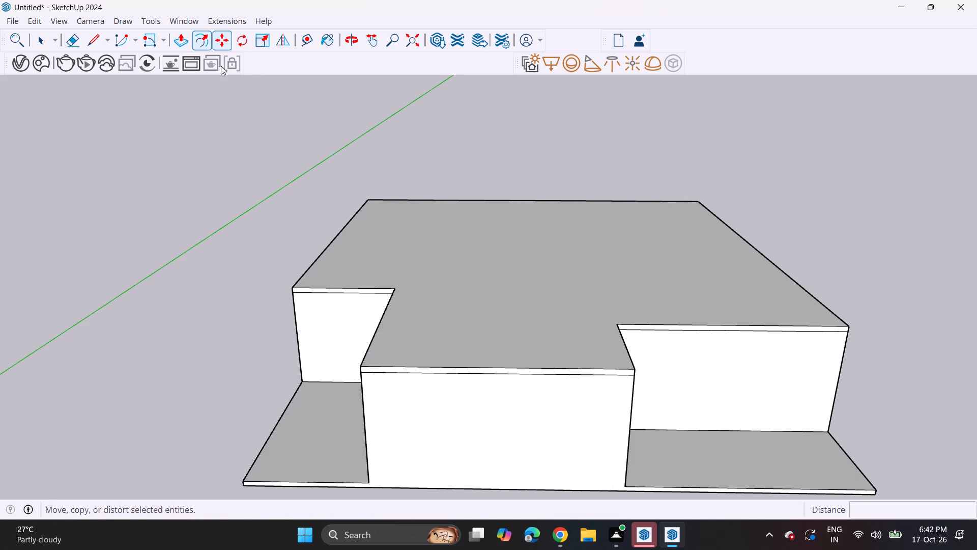
click(355, 230)
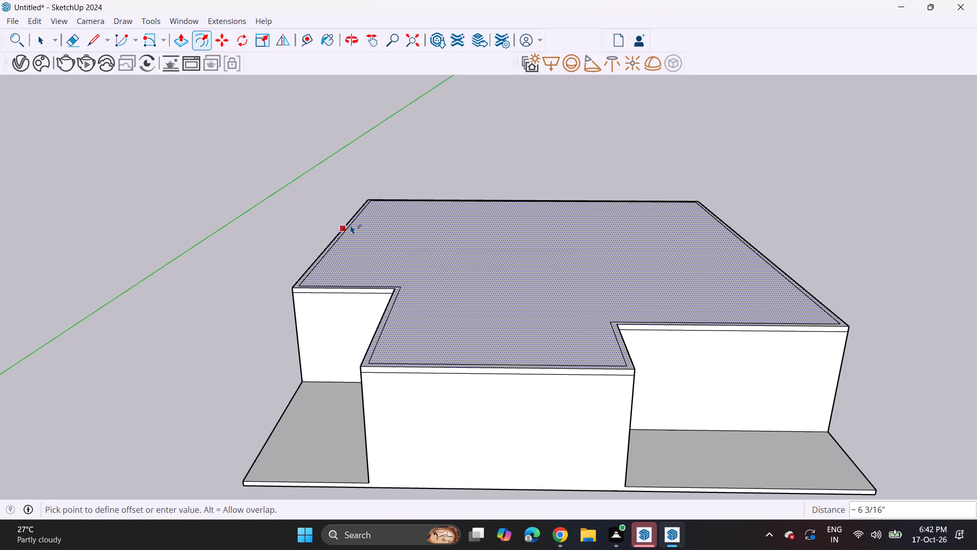
click(351, 225)
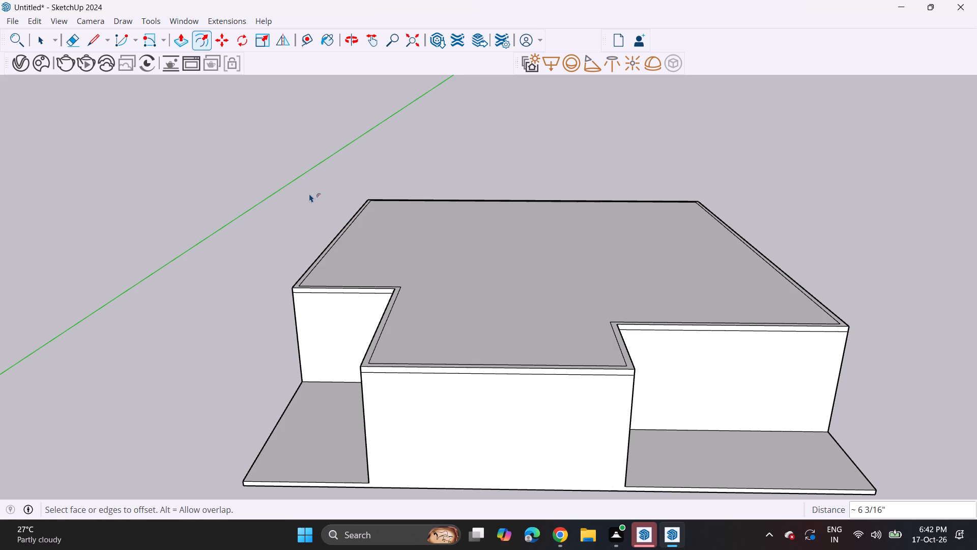
Push/Pull the thin border on the roof slab up 10' to raise the upper-storey walls.
click(175, 35)
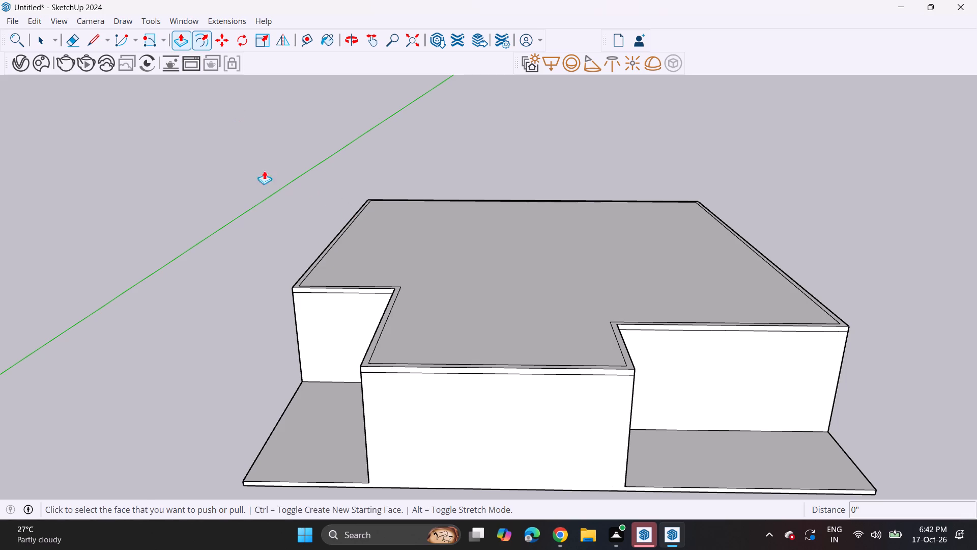
click(374, 341)
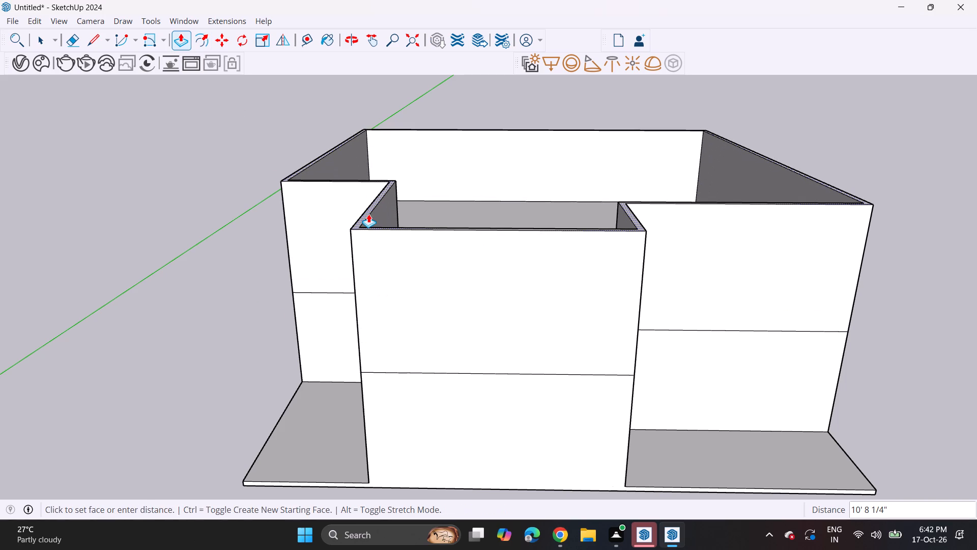
text(10')
key(Return)
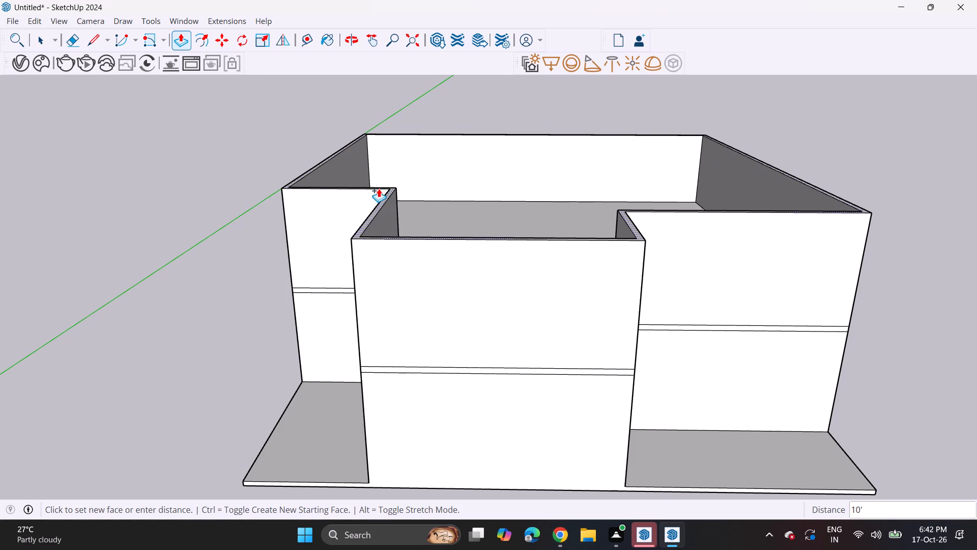
middle_drag(379, 187, 401, 230)
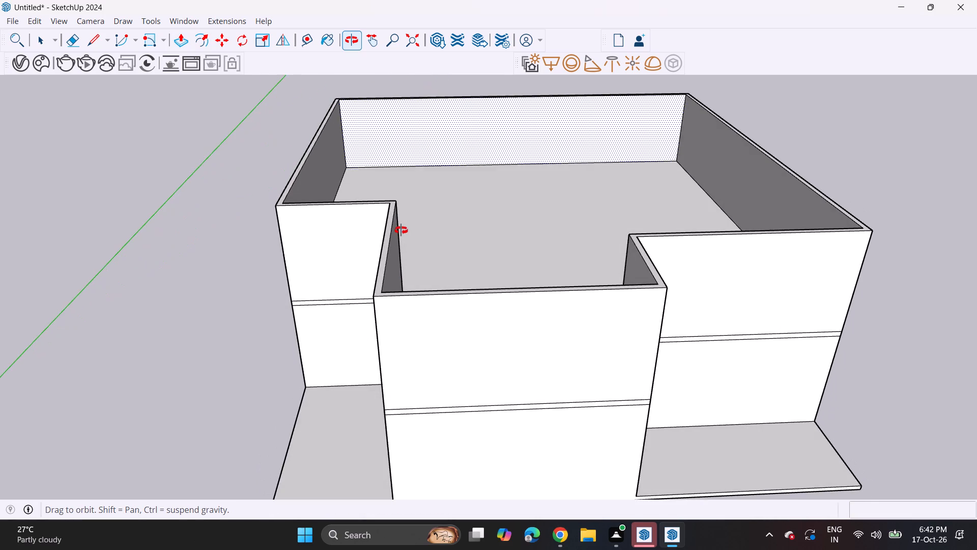
middle_drag(401, 230, 367, 190)
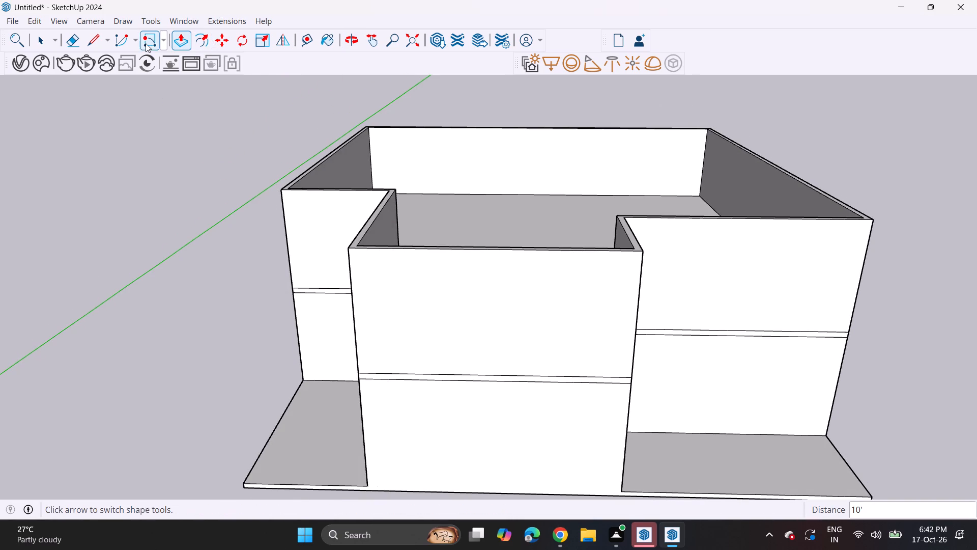
Draw an upright rotated rectangle, 50' 10 9/16" long and 6" high, on the rear wall's outer top edge.
click(154, 41)
shift+middle_drag(348, 185, 302, 287)
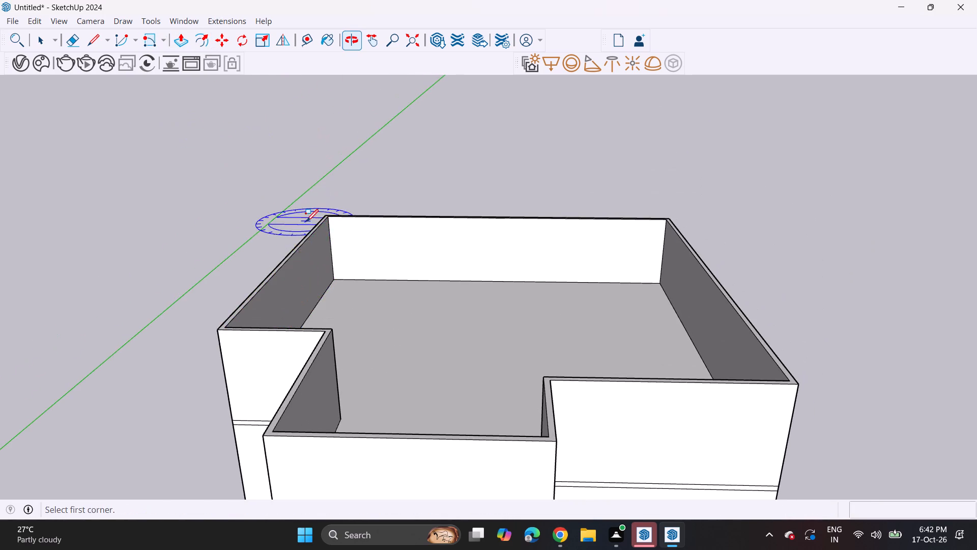
middle_drag(310, 225, 292, 308)
click(330, 158)
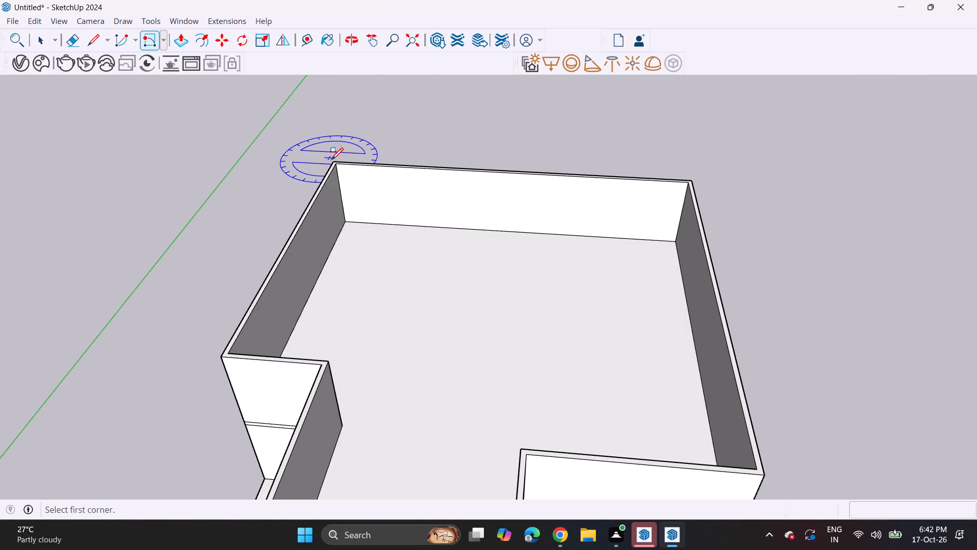
key(ctrl+z)
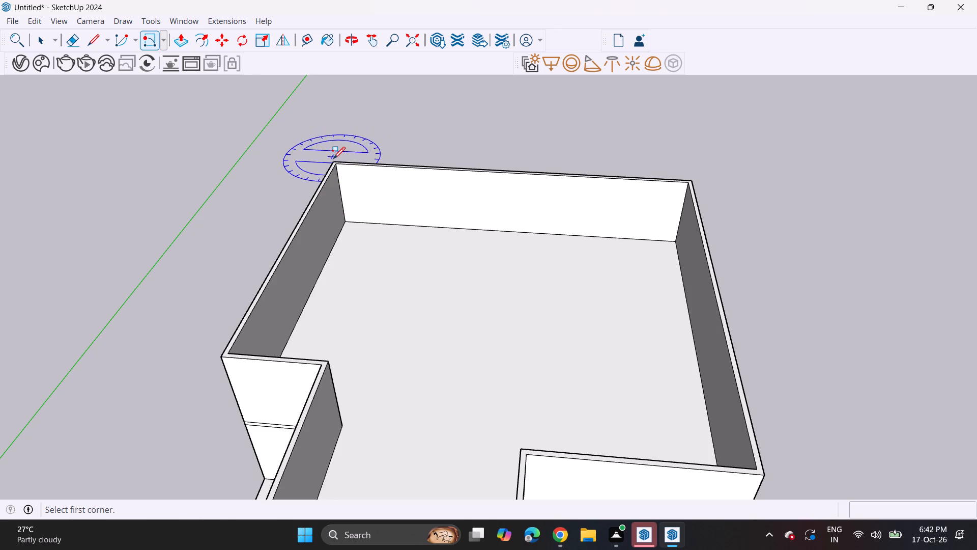
scroll(328, 161, up, 6)
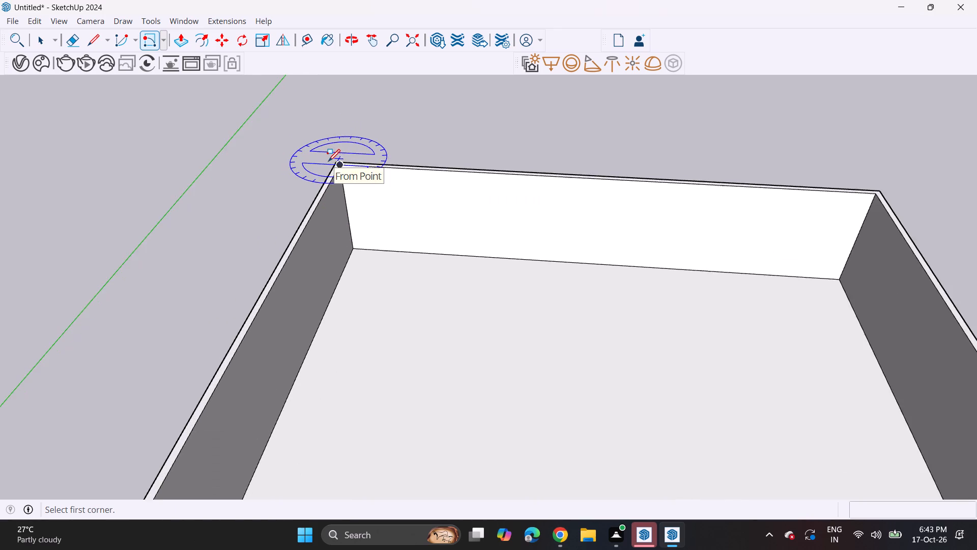
scroll(330, 162, up, 5)
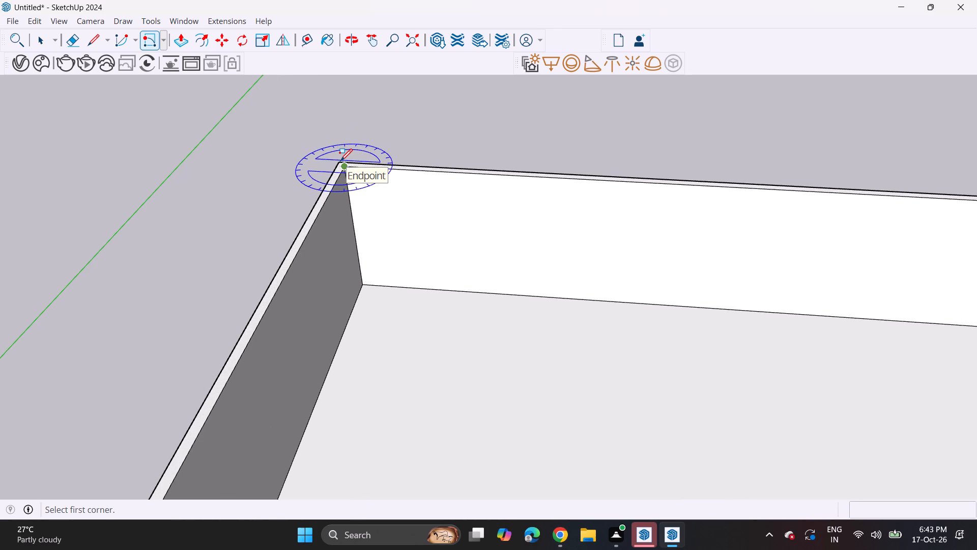
click(338, 157)
scroll(398, 178, down, 9)
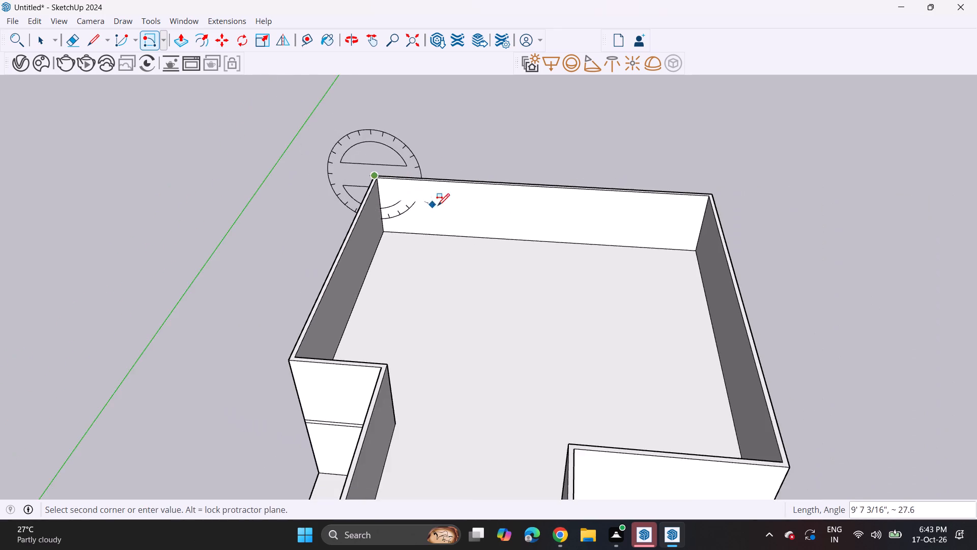
shift+middle_drag(437, 205, 284, 221)
shift+scroll(327, 223, up, 1)
scroll(592, 188, up, 10)
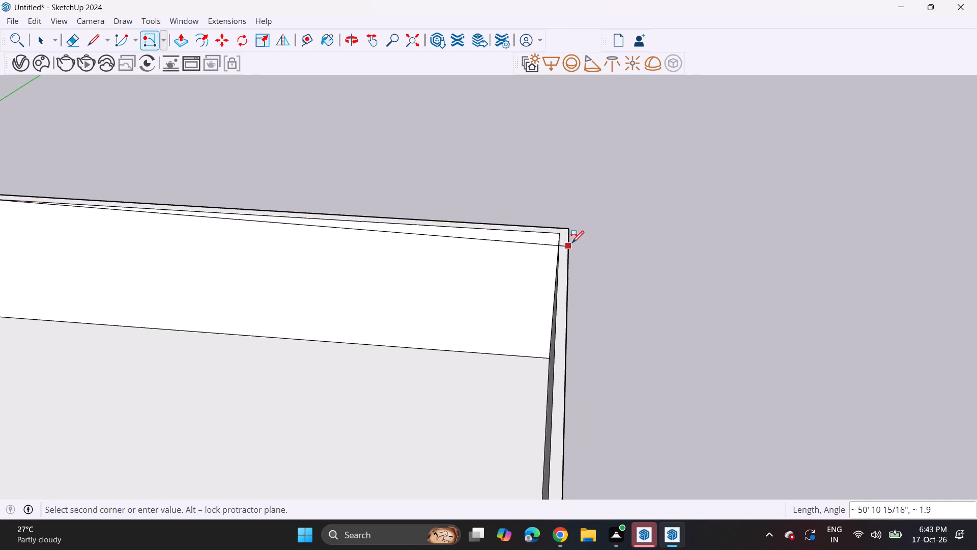
click(571, 230)
middle_drag(601, 219, 502, 159)
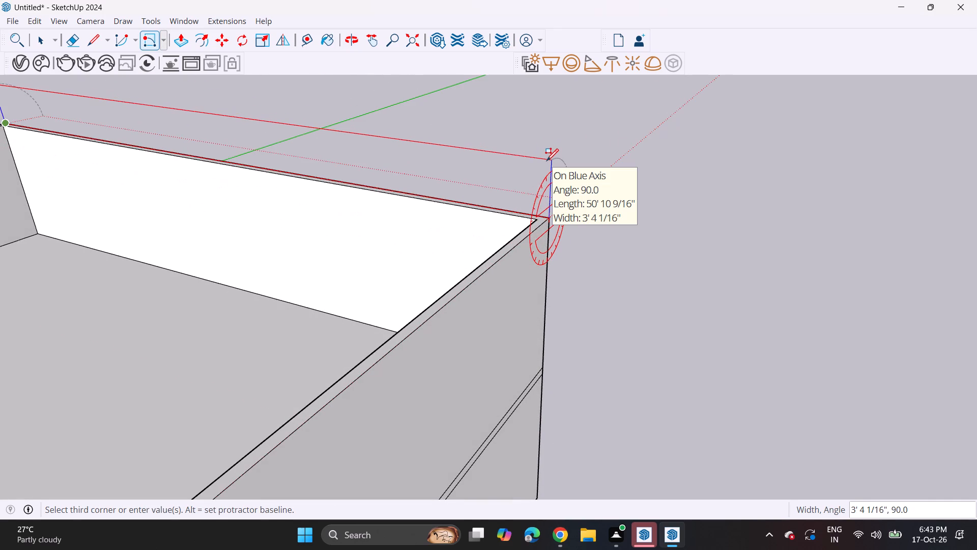
key(6)
key(Return)
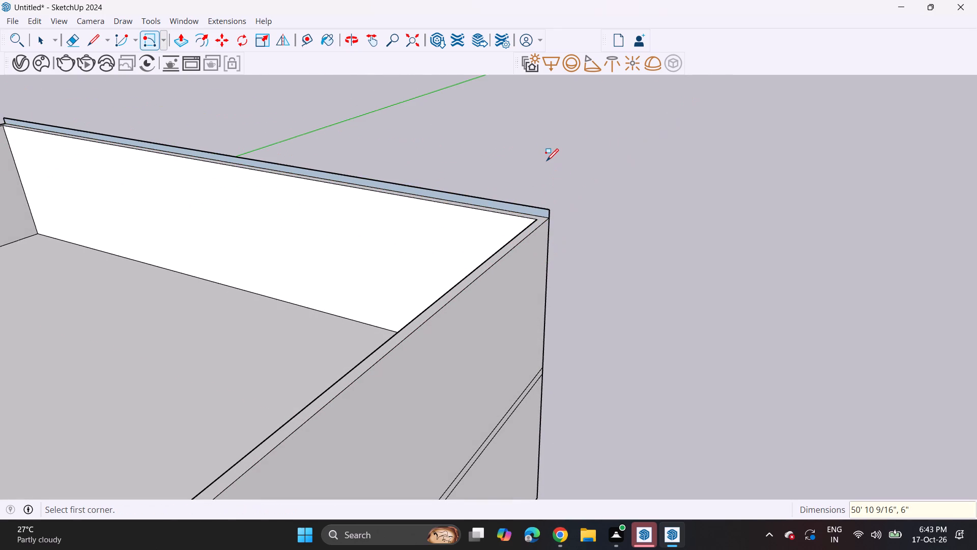
Push/Pull the upright 6" strip 39' 7 3/4" forward over the building to the front face of the left recessed wall.
click(180, 48)
click(342, 177)
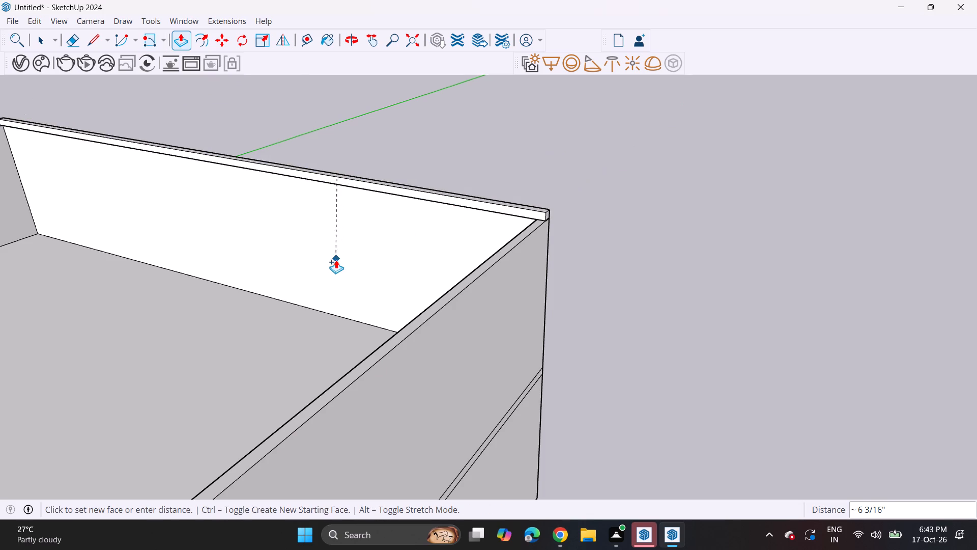
key(Escape)
click(414, 187)
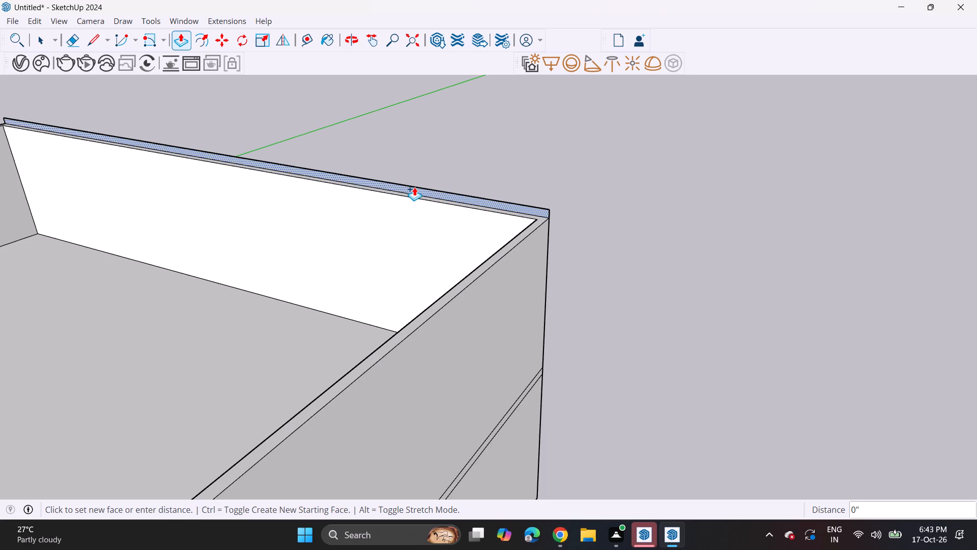
scroll(322, 258, down, 8)
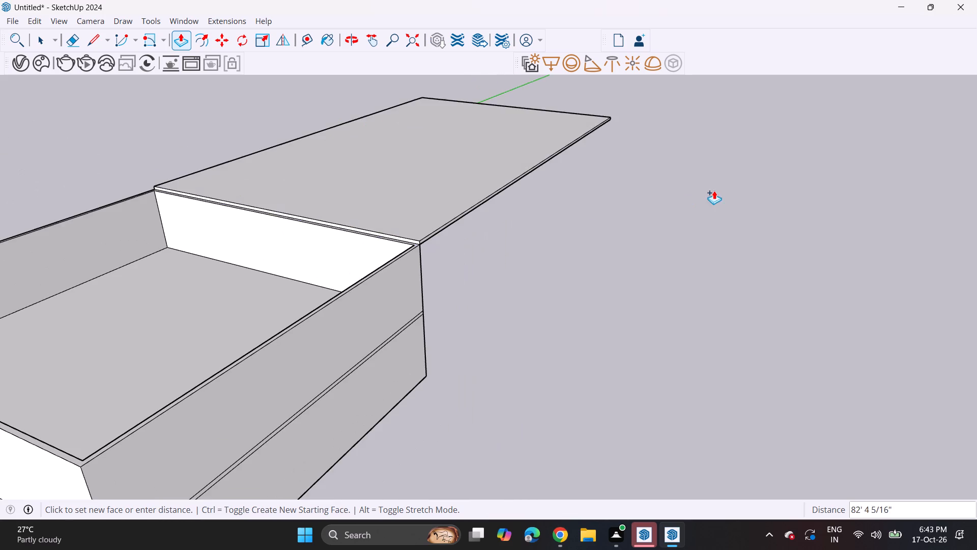
shift+middle_drag(712, 191, 510, 266)
shift+middle_drag(371, 290, 976, 120)
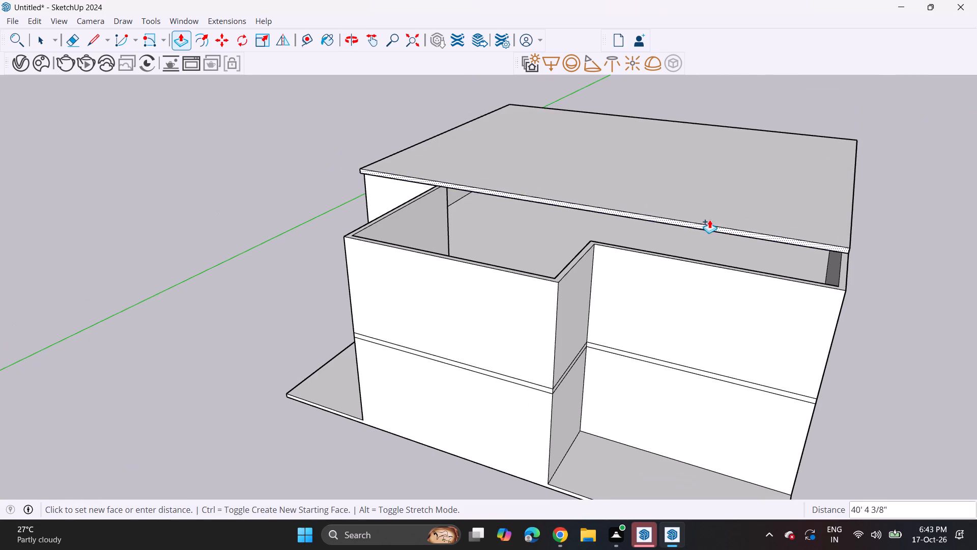
middle_drag(751, 233, 976, 167)
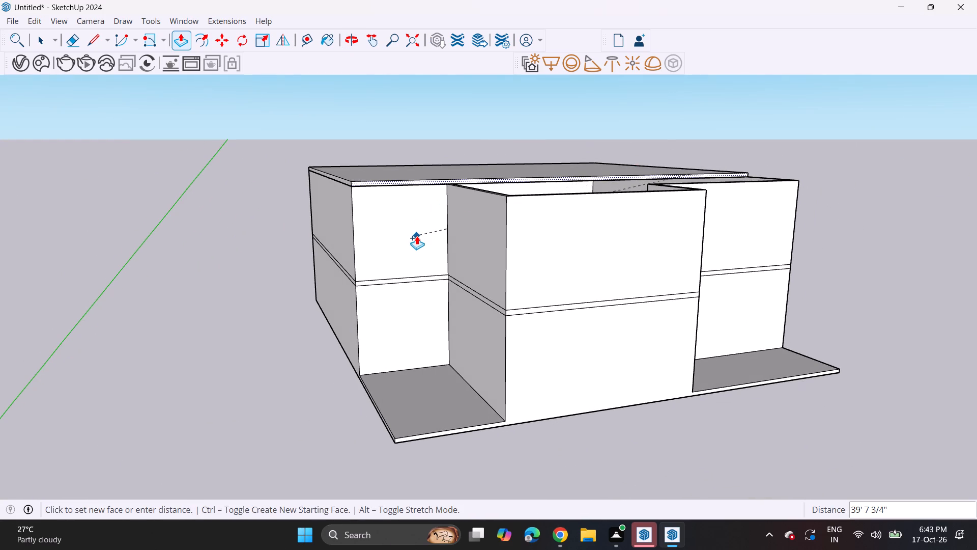
click(417, 236)
Draw a 6" vertical line across the new roof slab's front edge, roughly in line with the right-hand recess's side wall.
middle_drag(679, 119, 525, 248)
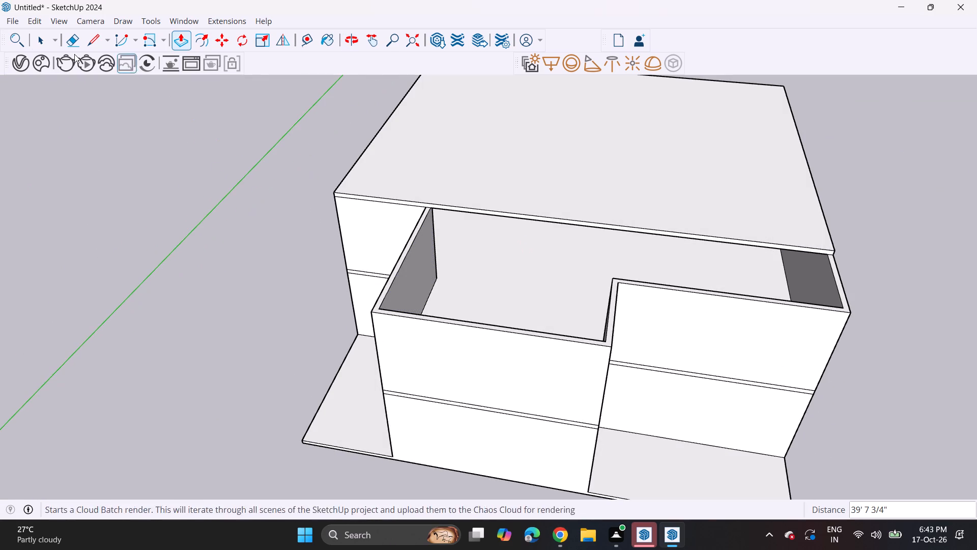
click(92, 33)
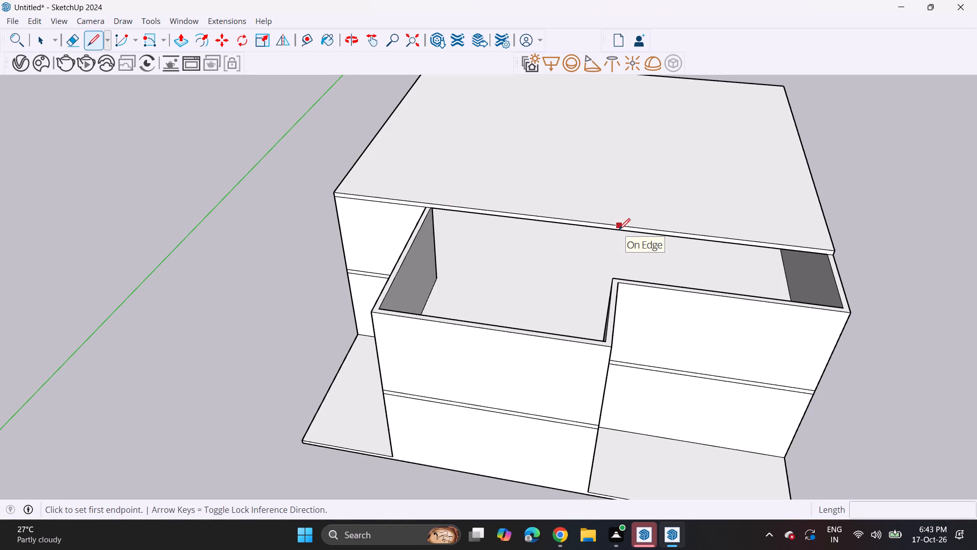
scroll(616, 239, up, 5)
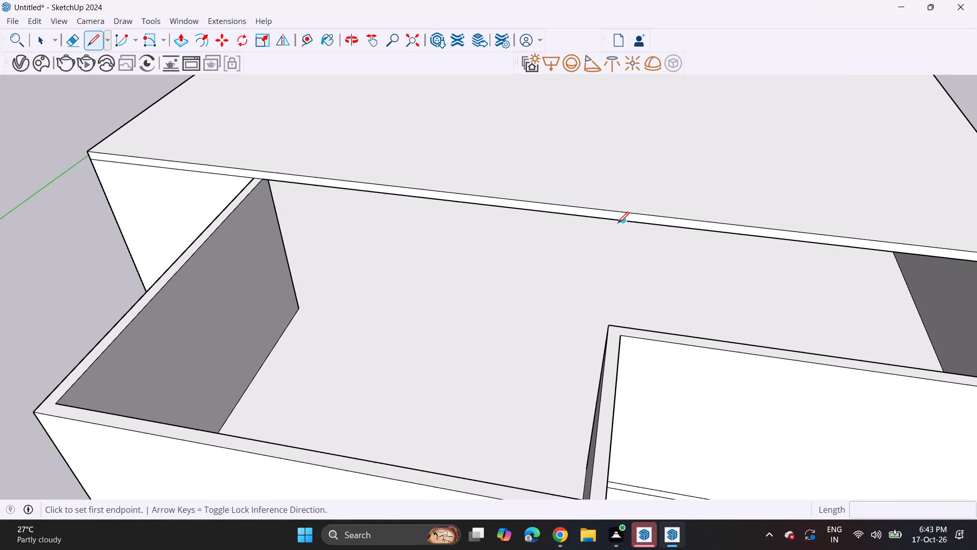
middle_drag(618, 222, 612, 179)
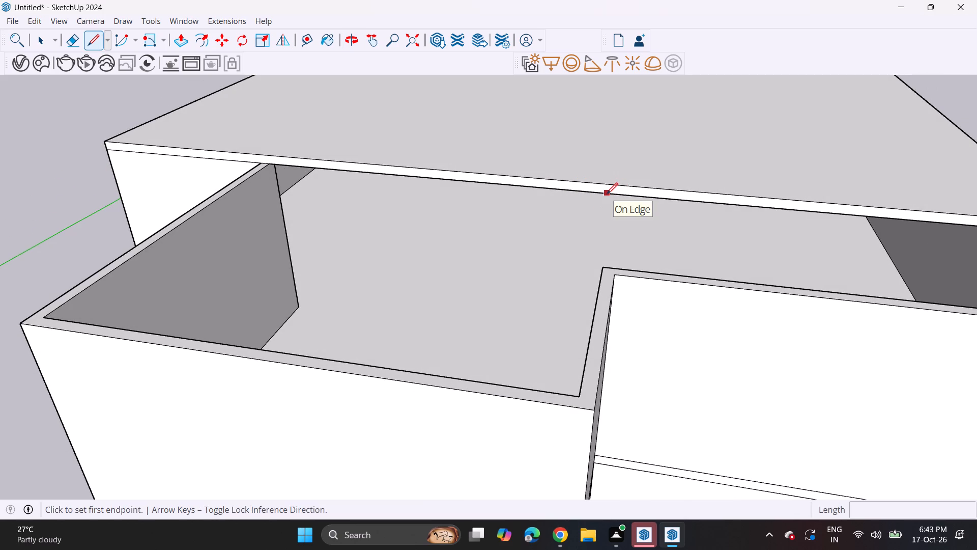
scroll(606, 194, up, 4)
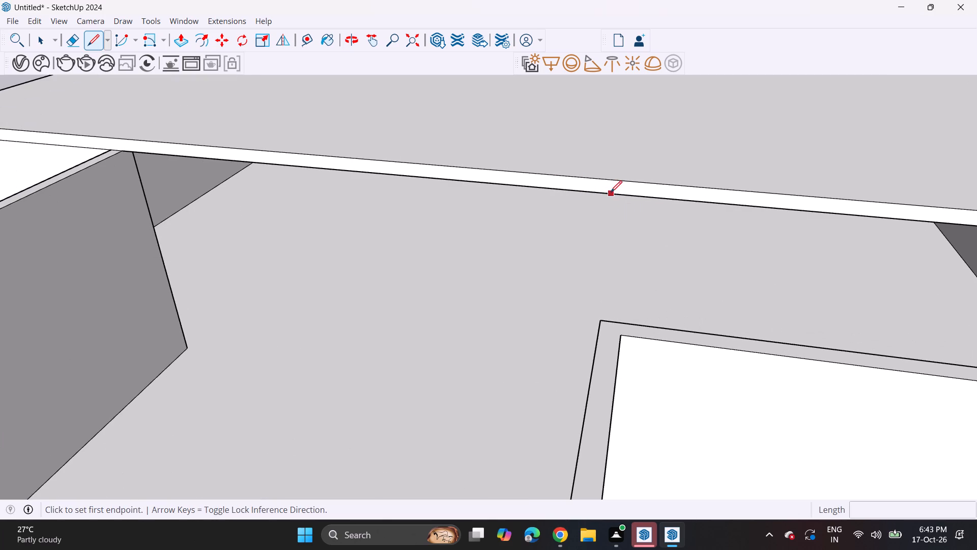
click(615, 194)
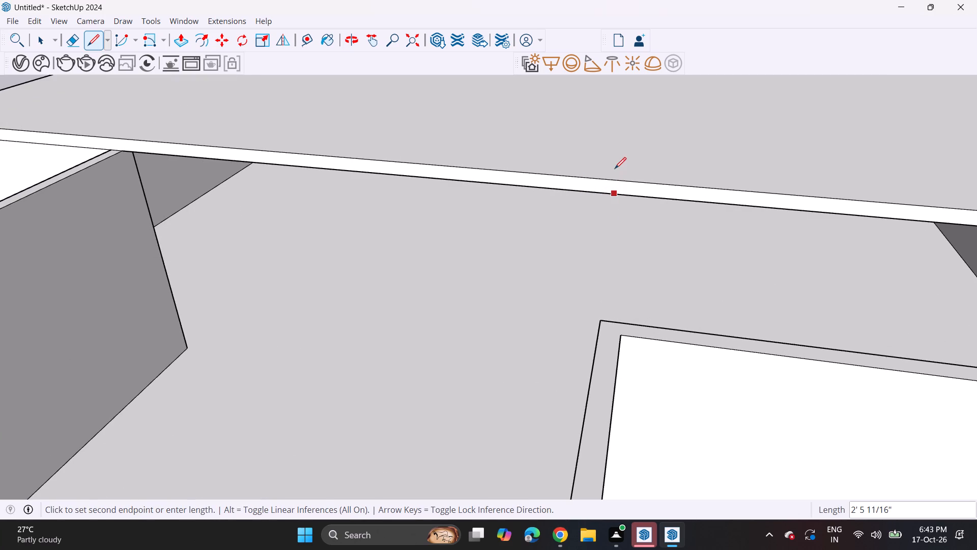
click(614, 178)
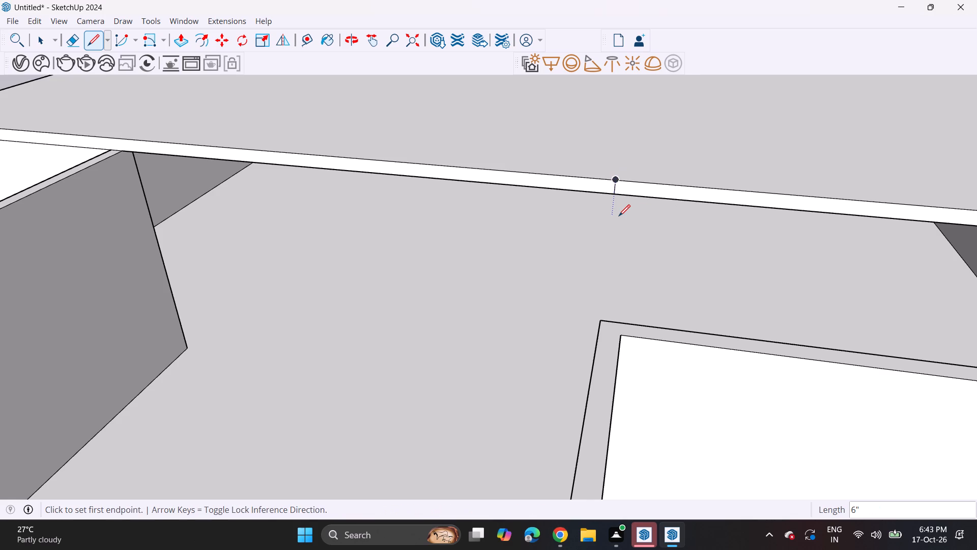
Push/Pull the right part of the roof slab's front edge about 8' 6 1/4" outward to the right recessed wall's face.
scroll(619, 217, down, 7)
click(186, 37)
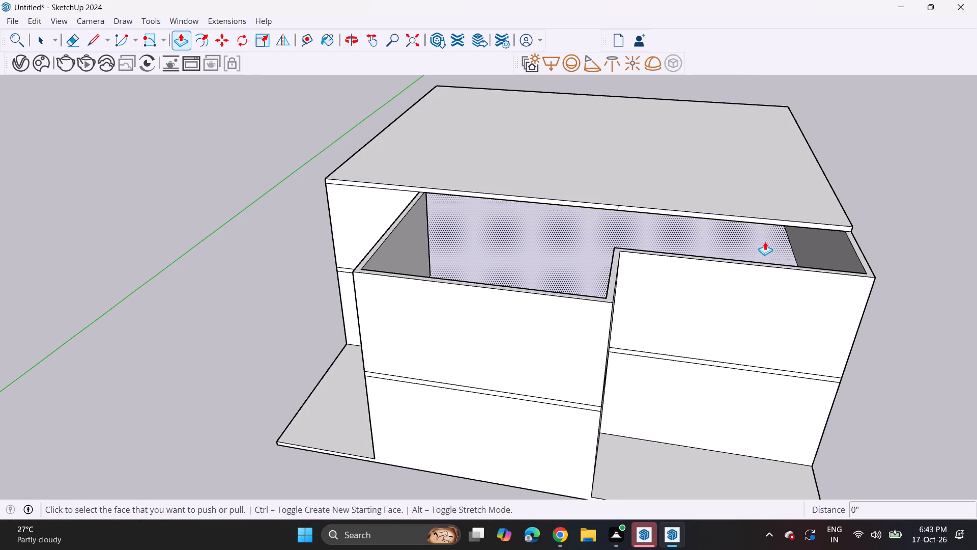
click(772, 223)
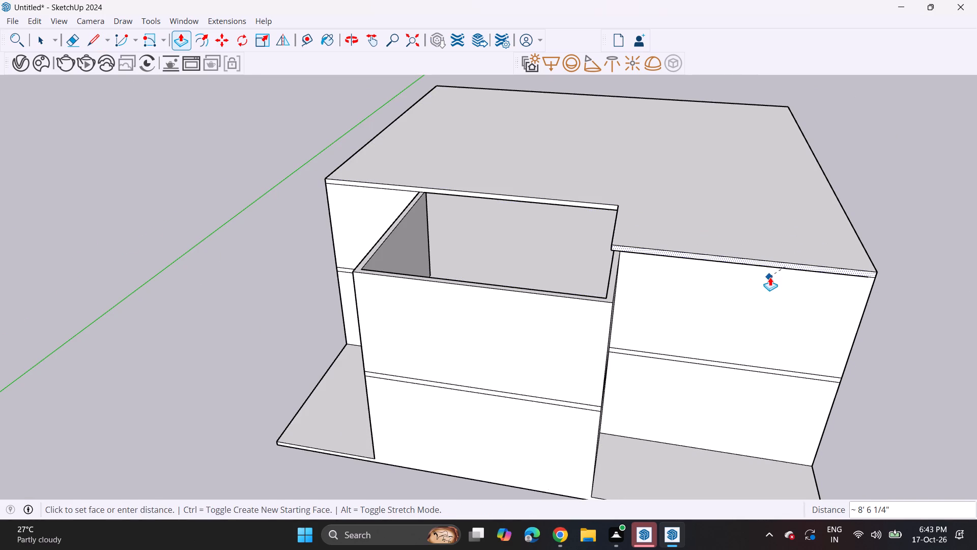
click(770, 277)
Draw a 6" vertical line across the roof slab's front edge at the left recess's inner wall corner.
click(605, 206)
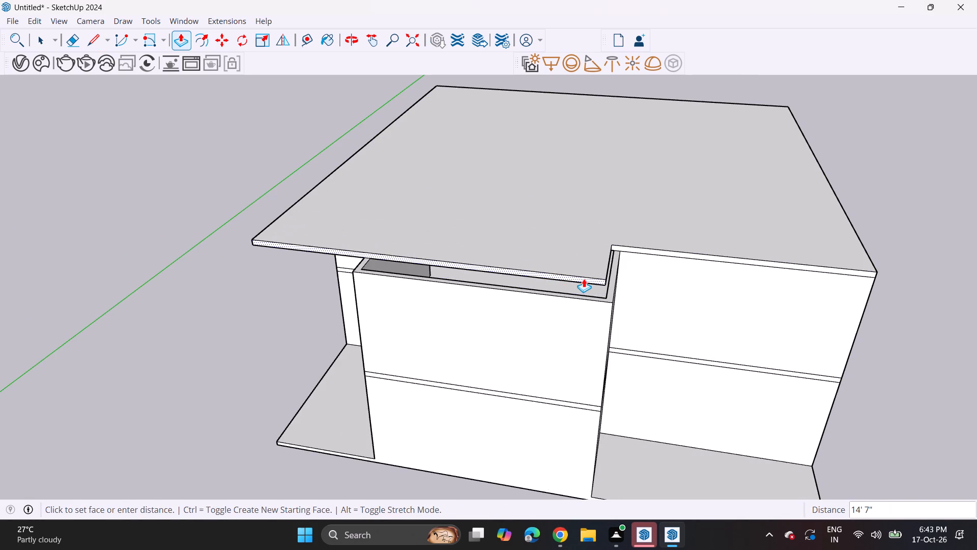
key(Escape)
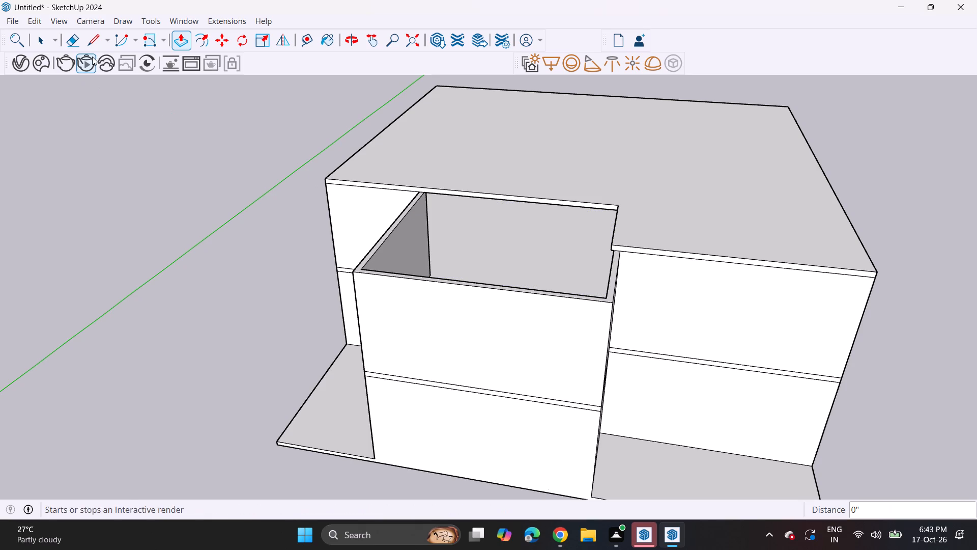
click(90, 45)
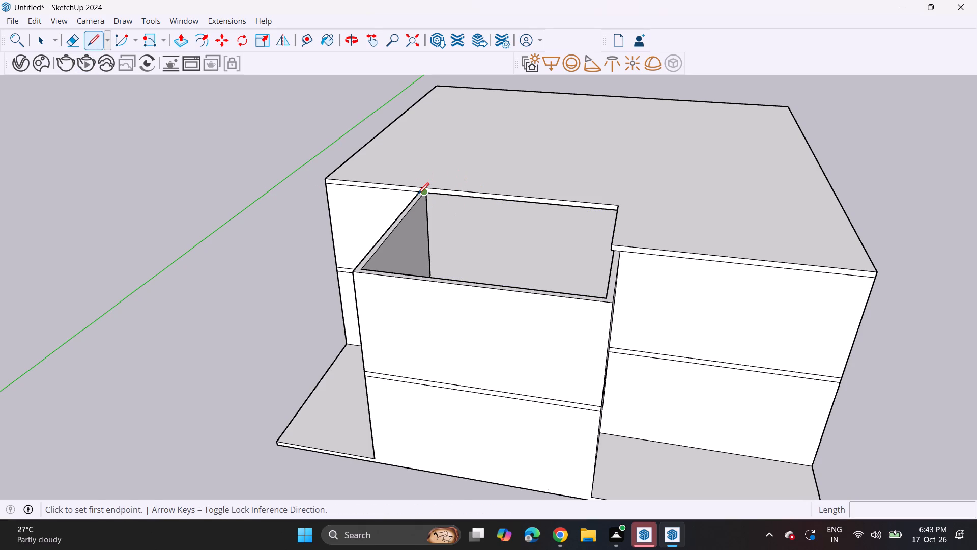
scroll(418, 194, up, 8)
click(420, 190)
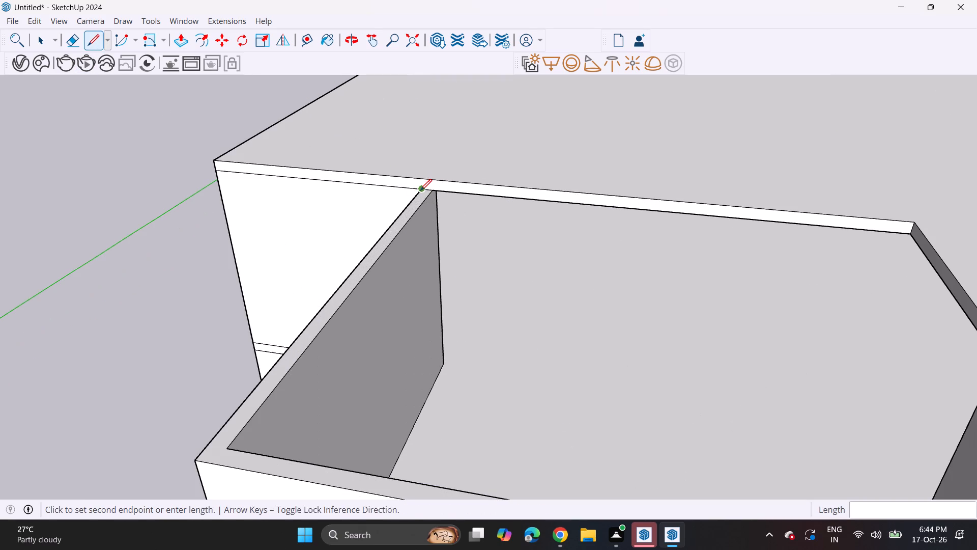
click(422, 174)
Push/Pull the middle part of the roof slab's front edge 17' 9/16" outward to the projecting front wall's face.
click(178, 42)
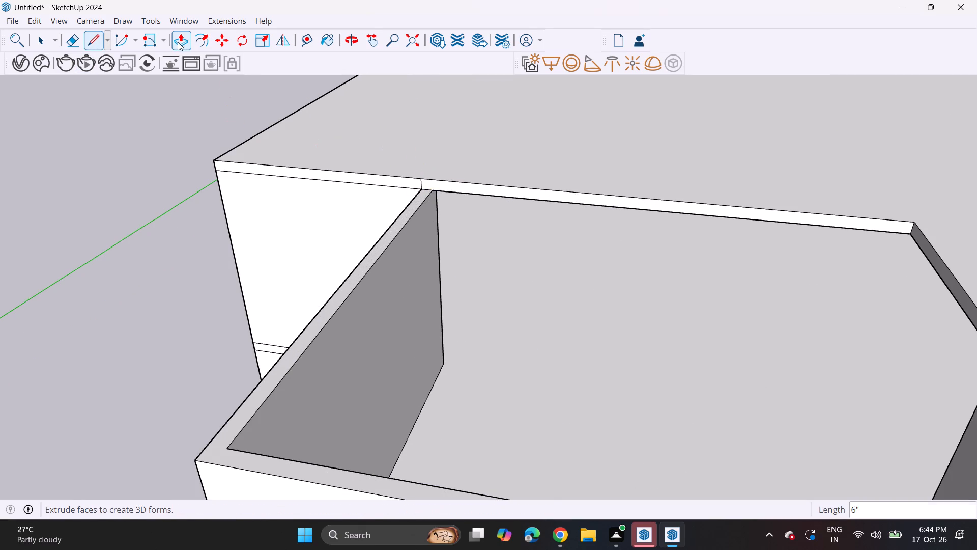
scroll(519, 232, down, 4)
click(540, 211)
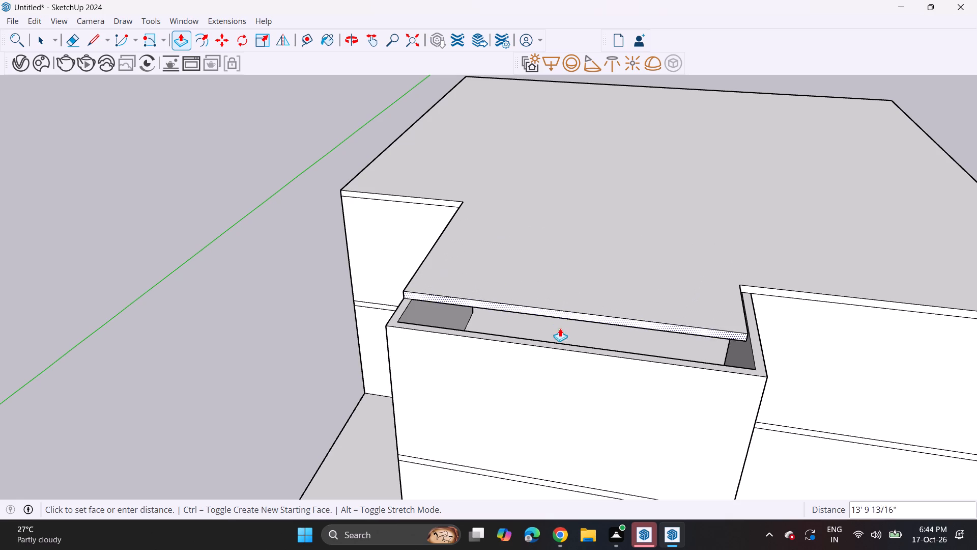
click(555, 346)
Push/Pull the roof slab's side edge in the right-hand recess about 9 1/16" outward to cover the wall top.
middle_drag(752, 369, 609, 349)
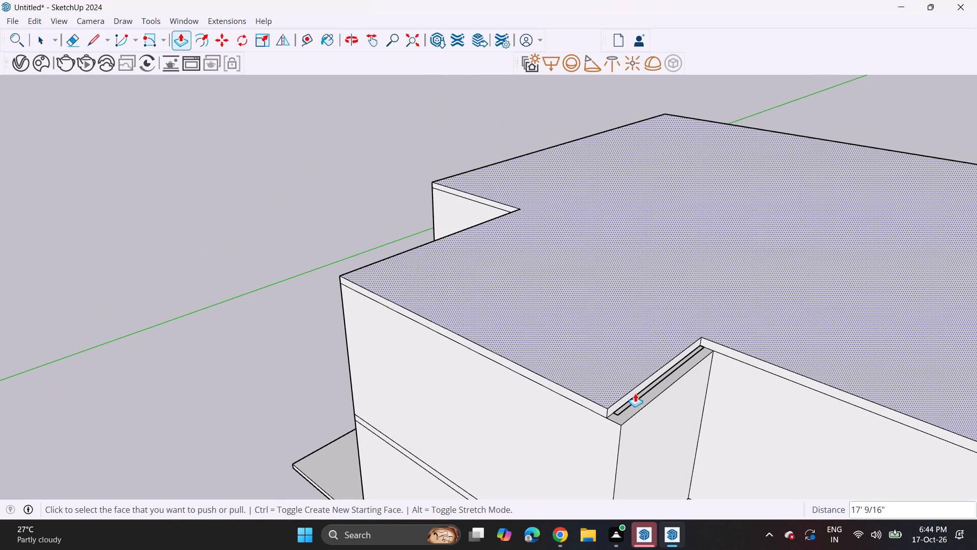
click(635, 393)
click(688, 395)
Examine the roofed two-storey building from the front, the sides and slightly above.
middle_drag(464, 395, 618, 284)
scroll(619, 265, down, 4)
middle_drag(619, 263, 434, 259)
middle_drag(432, 259, 492, 271)
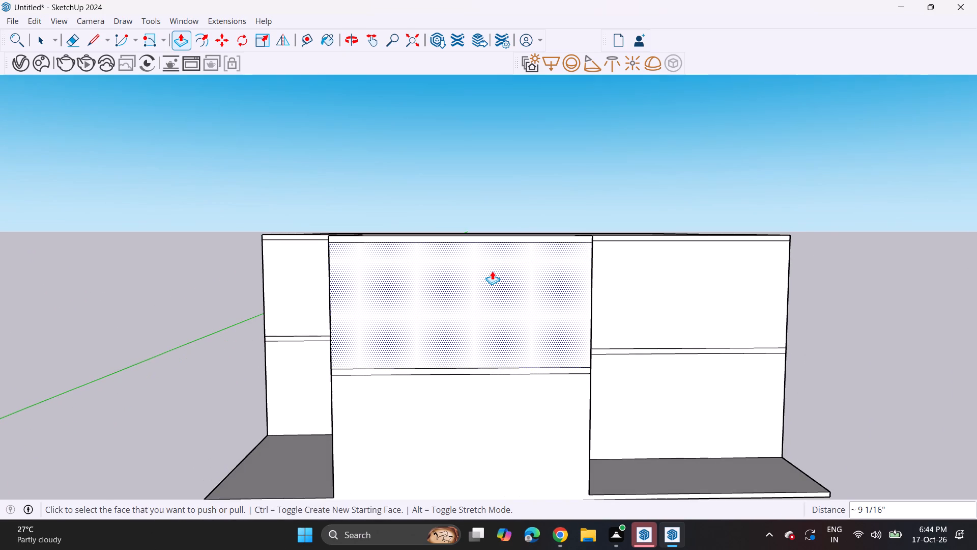
scroll(492, 277, down, 2)
shift+middle_drag(505, 289, 553, 296)
middle_drag(554, 302, 529, 301)
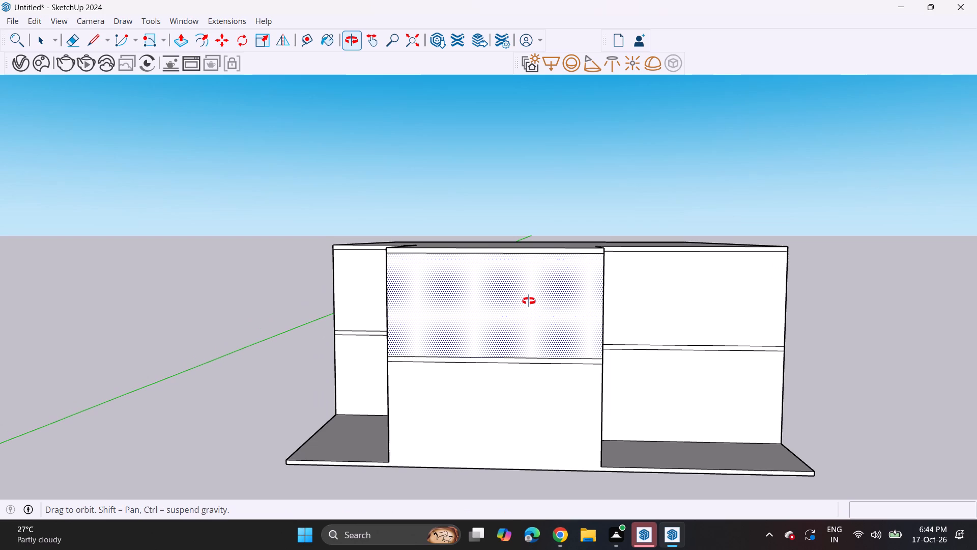
middle_drag(529, 301, 529, 301)
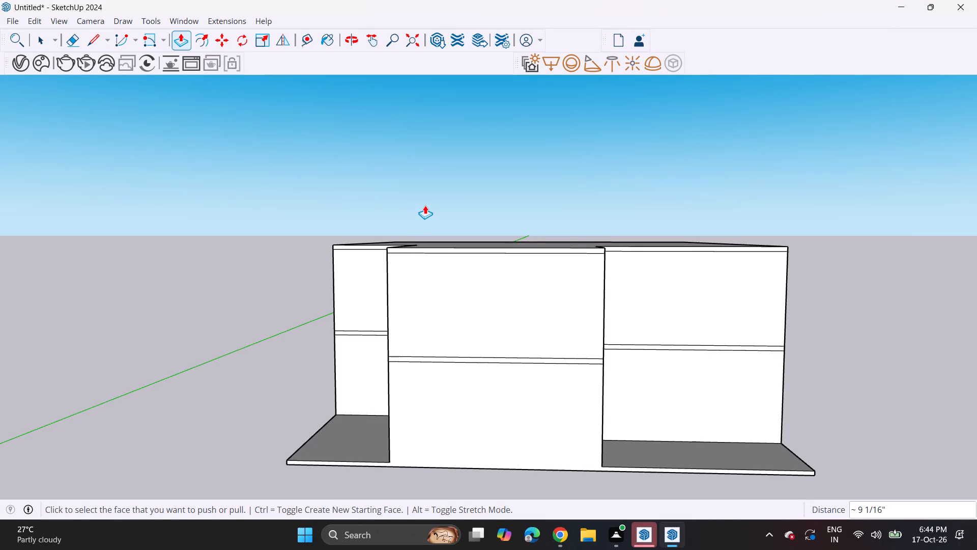
scroll(425, 205, down, 3)
shift+middle_drag(445, 204, 457, 236)
middle_drag(458, 232, 460, 255)
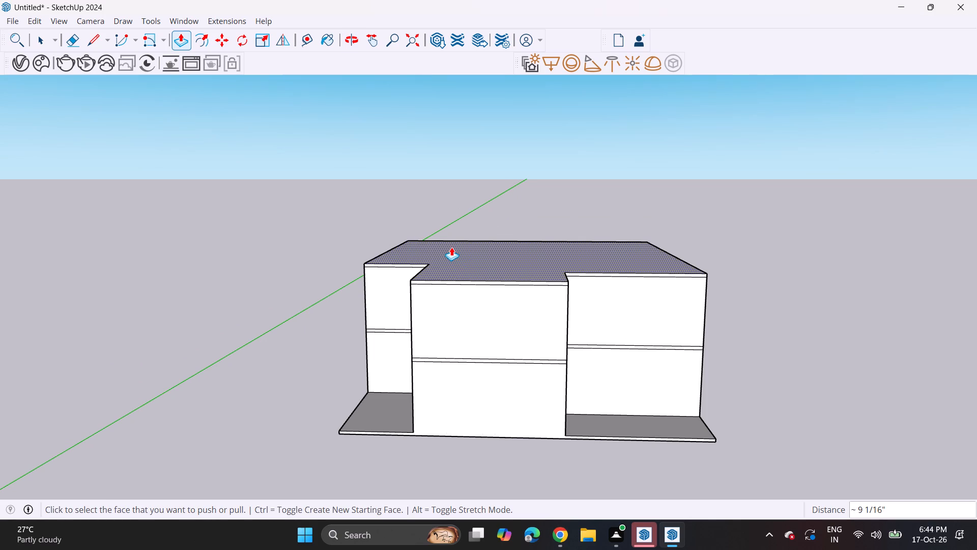
middle_drag(447, 249, 595, 262)
scroll(479, 262, up, 3)
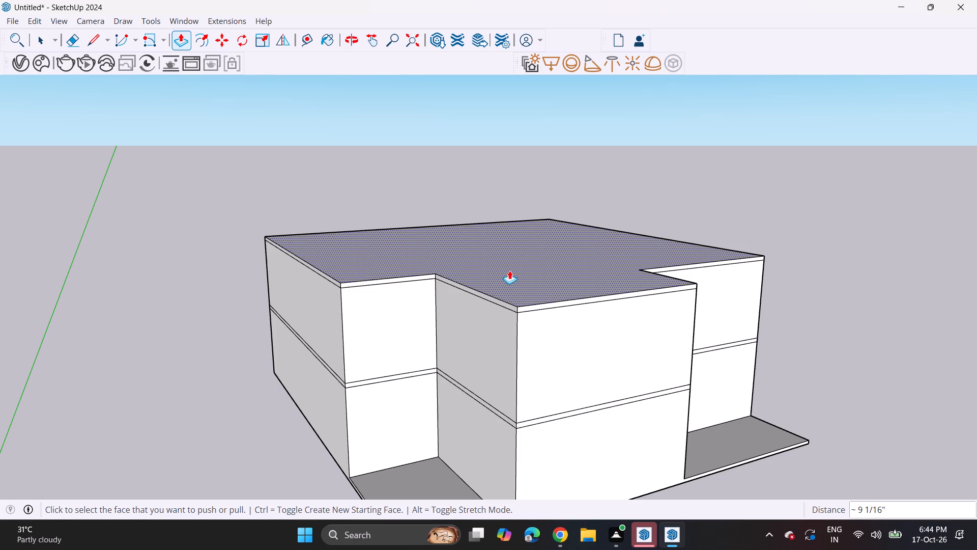
Draw a 40' 7 3/16" line across the roof from the left recess's inner corner to the opposite side edge.
middle_drag(474, 268, 371, 357)
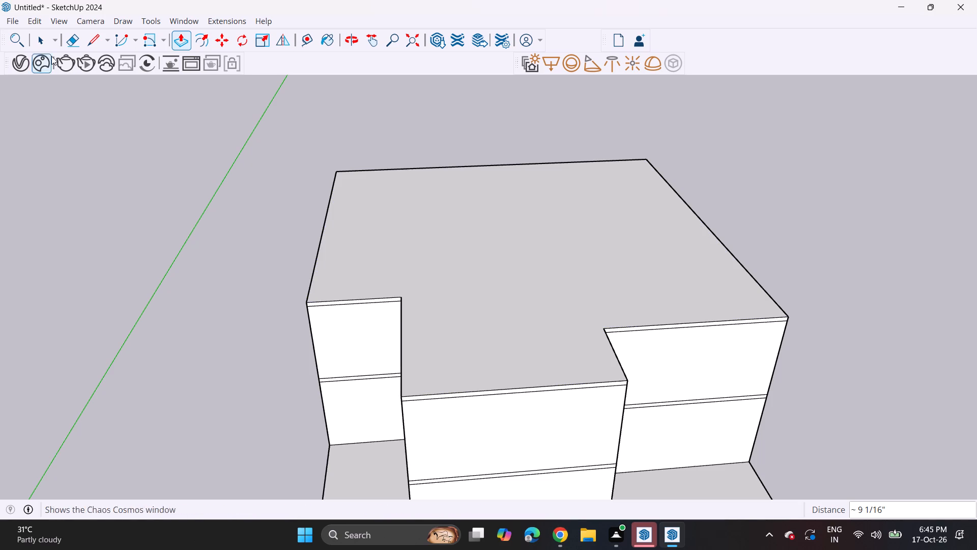
click(88, 43)
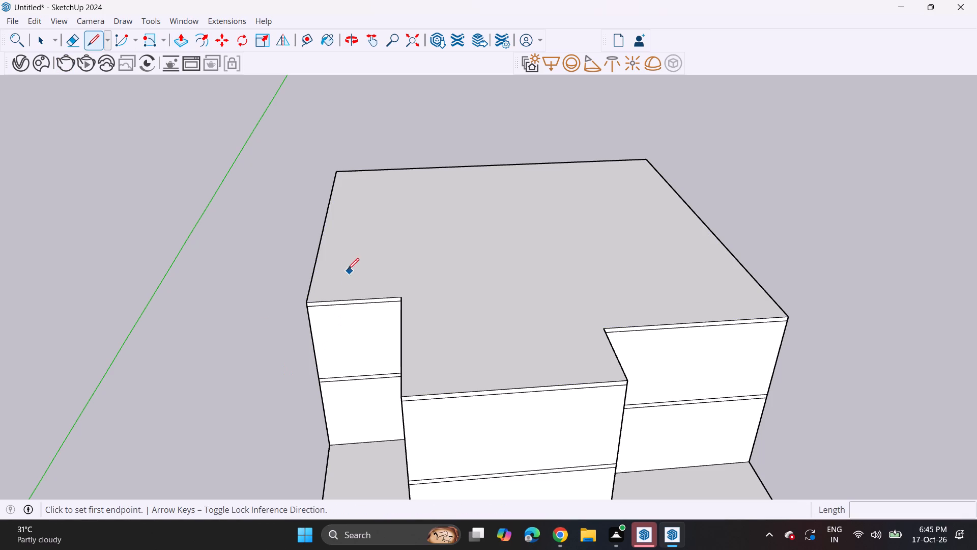
click(398, 298)
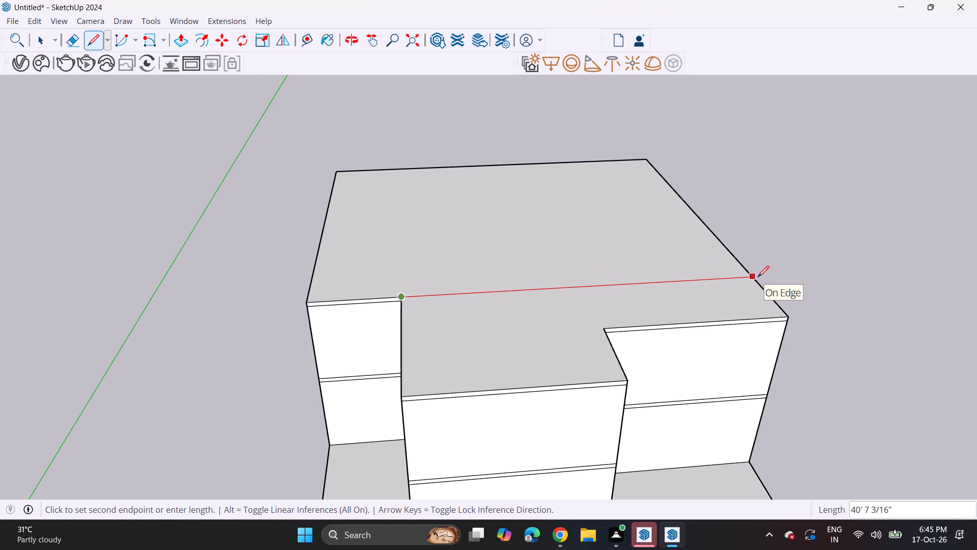
double_click(758, 277)
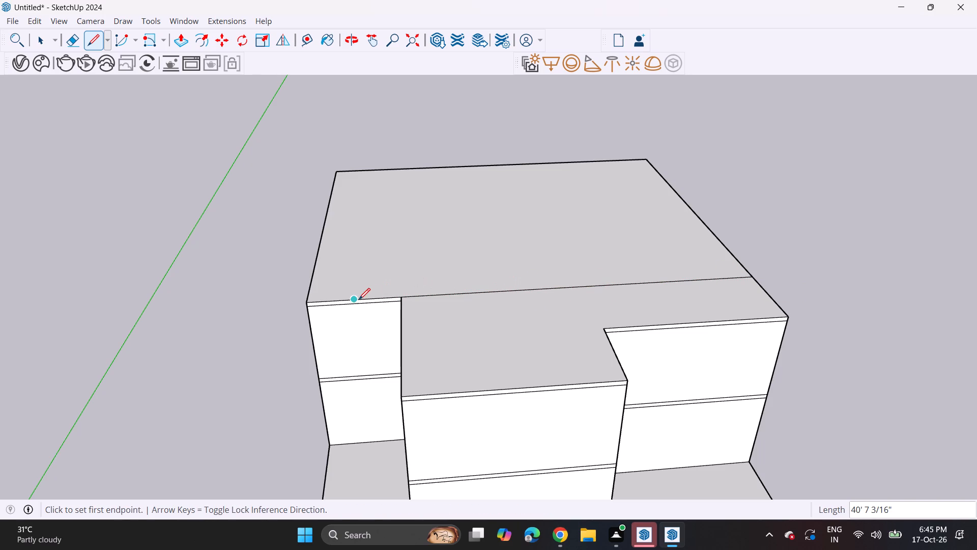
Offset the outline of the rear roof area about 6 1/16" inward to lay out the upper walls.
scroll(425, 259, up, 1)
middle_drag(425, 259, 409, 296)
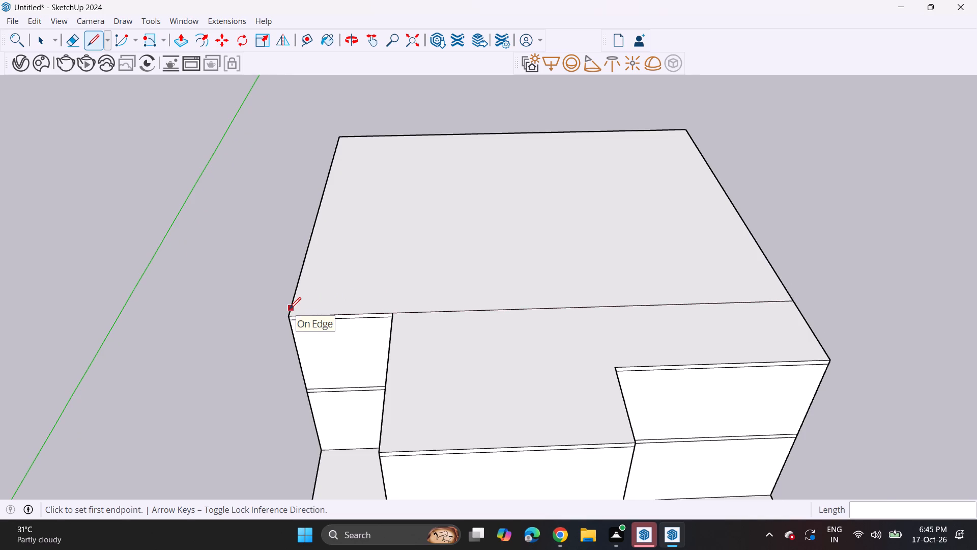
scroll(290, 309, up, 4)
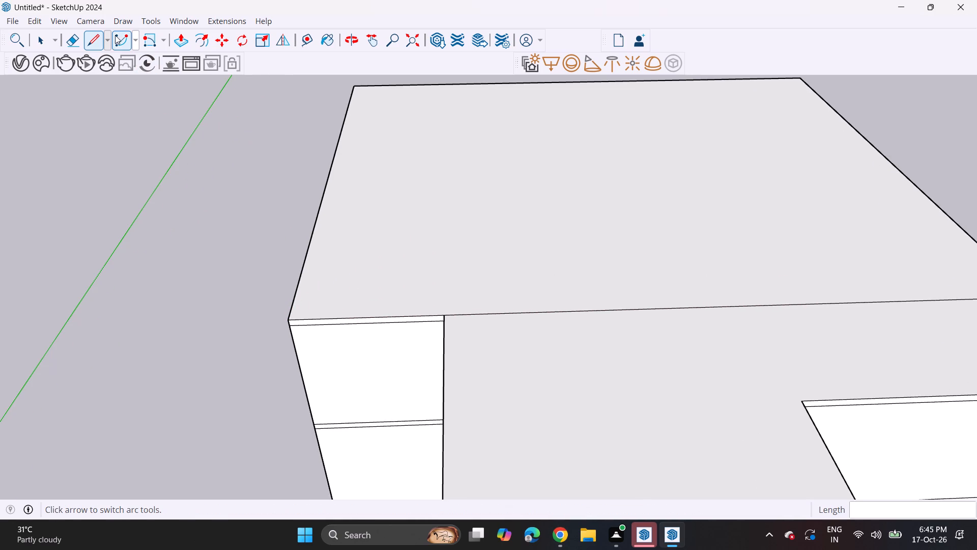
click(207, 41)
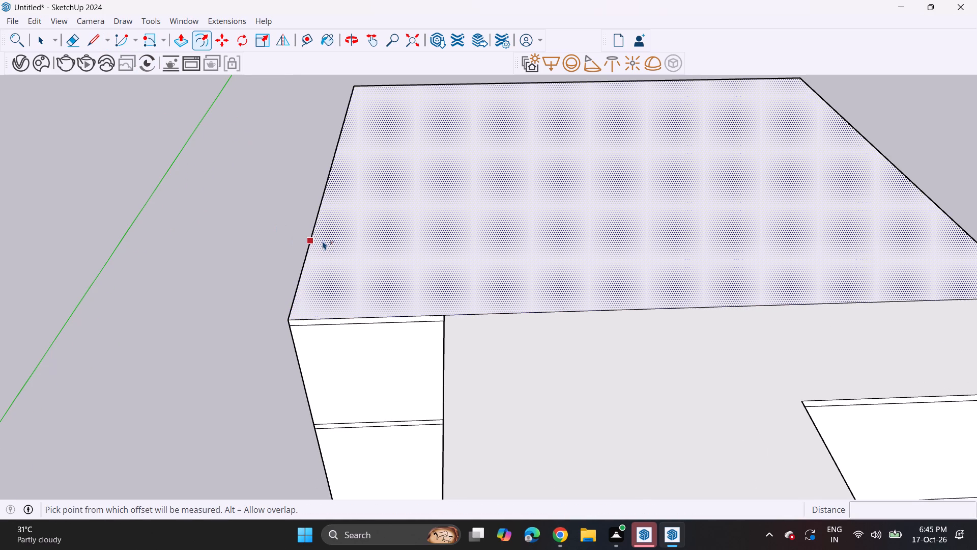
click(323, 240)
click(320, 232)
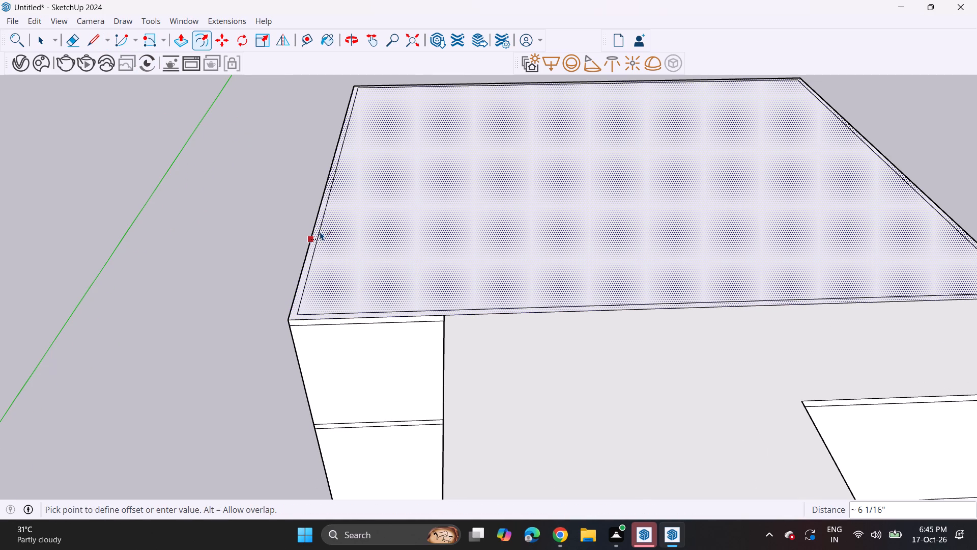
Push/Pull the narrow border around the rear roof area 8' 11 7/8" upward into walls.
click(181, 46)
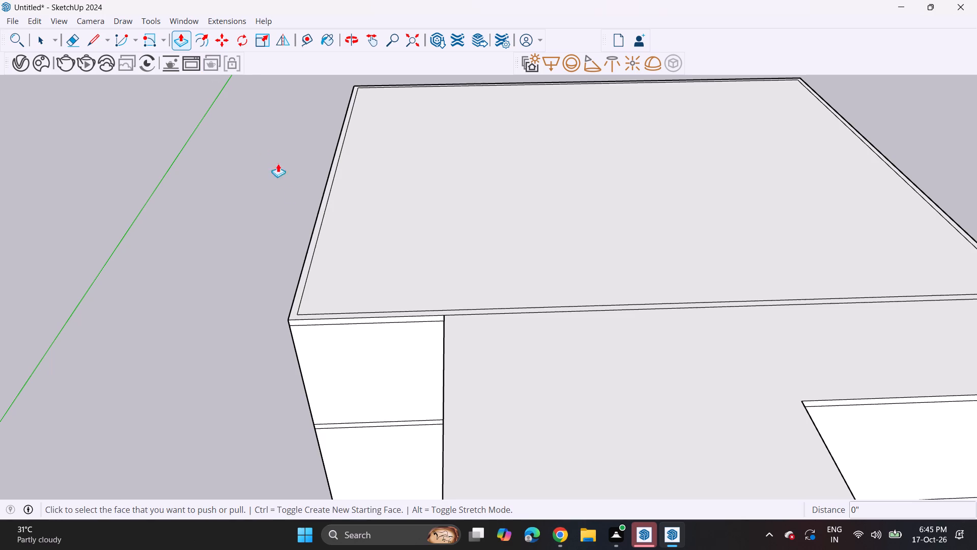
click(293, 310)
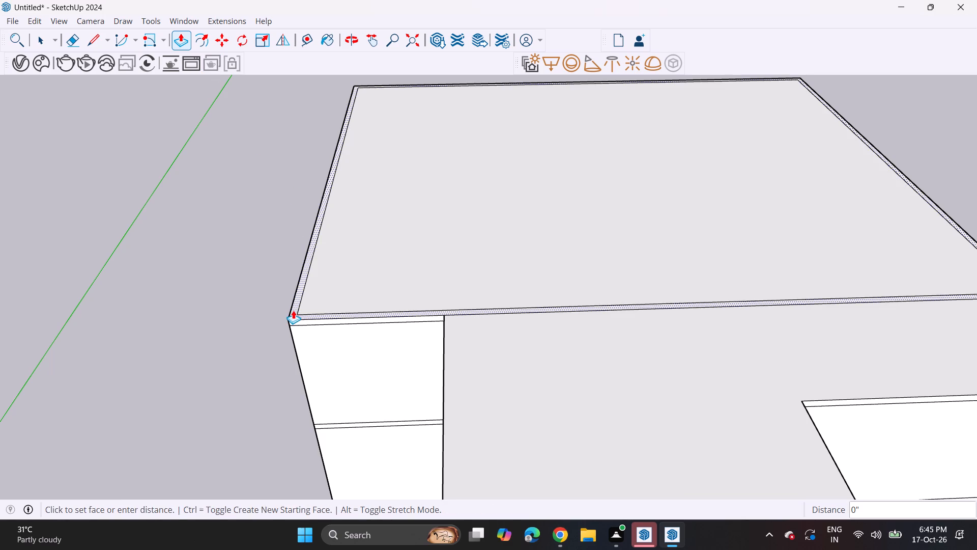
scroll(326, 174, down, 3)
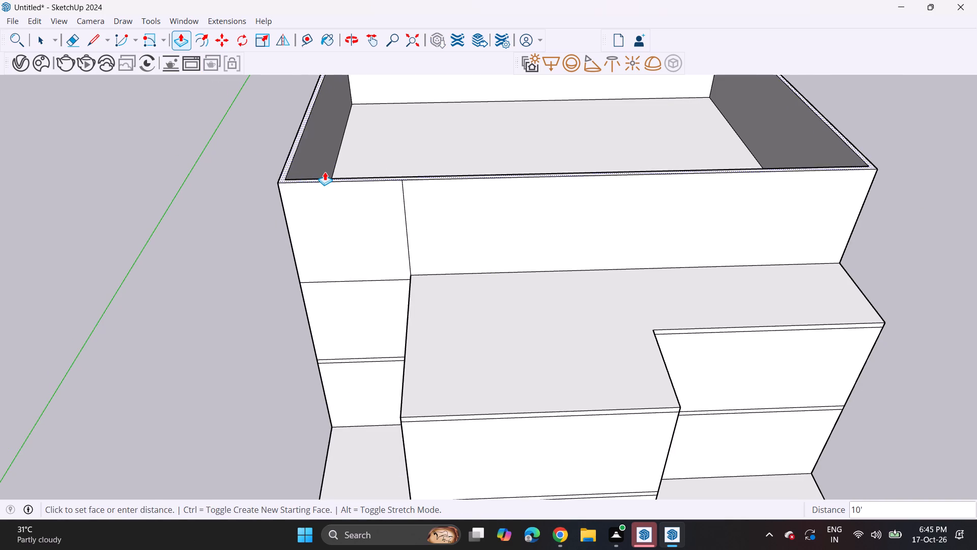
click(324, 182)
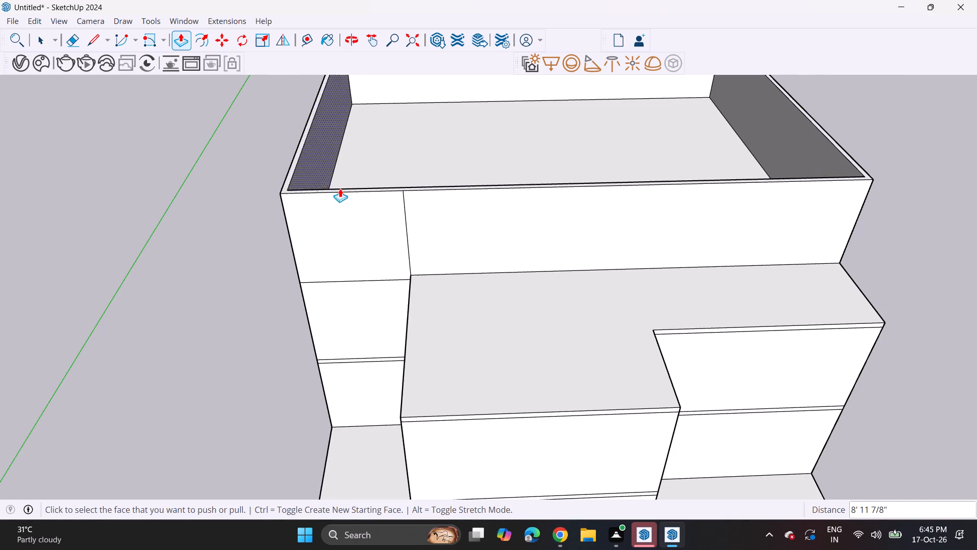
Push/Pull the front roof slab's side edge 5' 6 9/16" outward over the left-hand recess.
middle_drag(473, 273, 455, 150)
scroll(455, 156, up, 1)
scroll(456, 140, down, 2)
middle_drag(492, 182, 594, 187)
scroll(512, 256, up, 3)
click(465, 250)
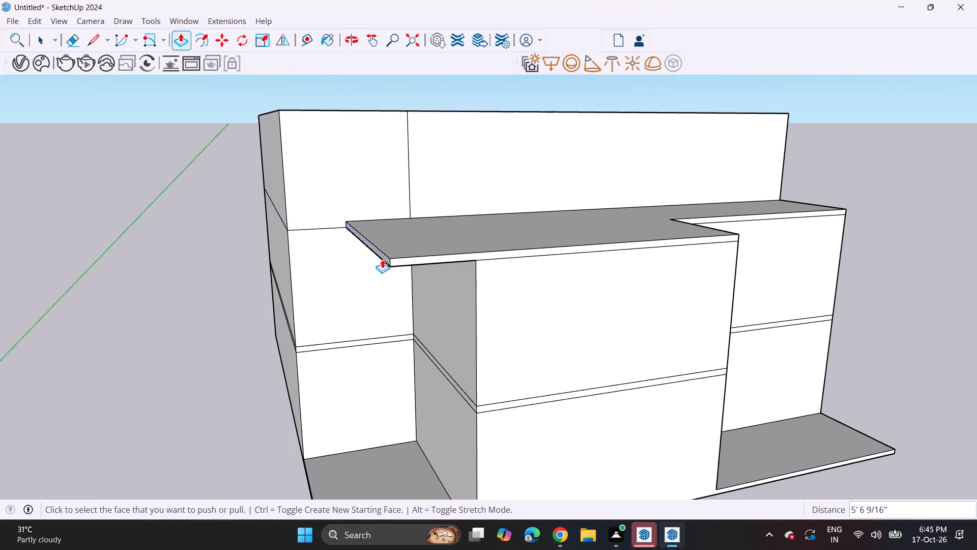
click(382, 259)
middle_drag(461, 245, 373, 208)
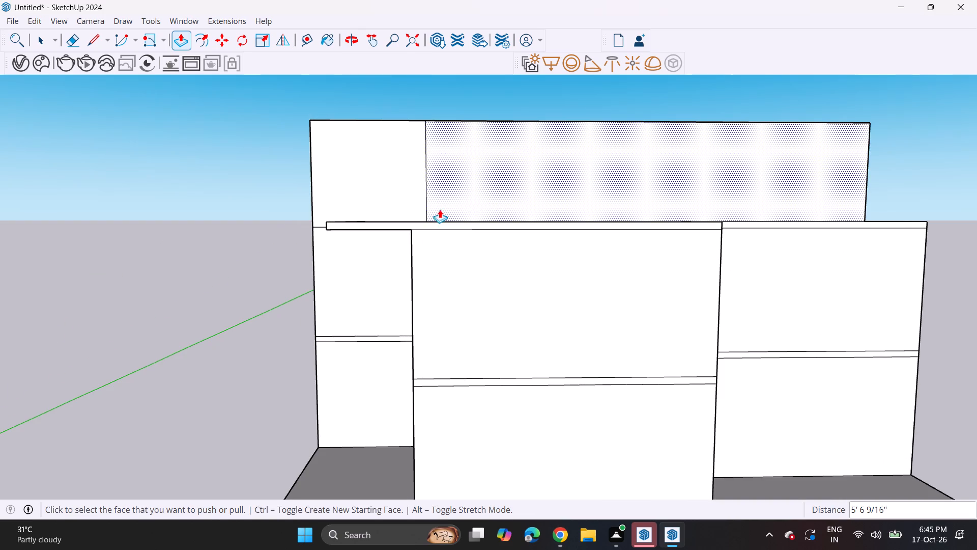
scroll(445, 211, down, 3)
middle_drag(466, 207, 452, 293)
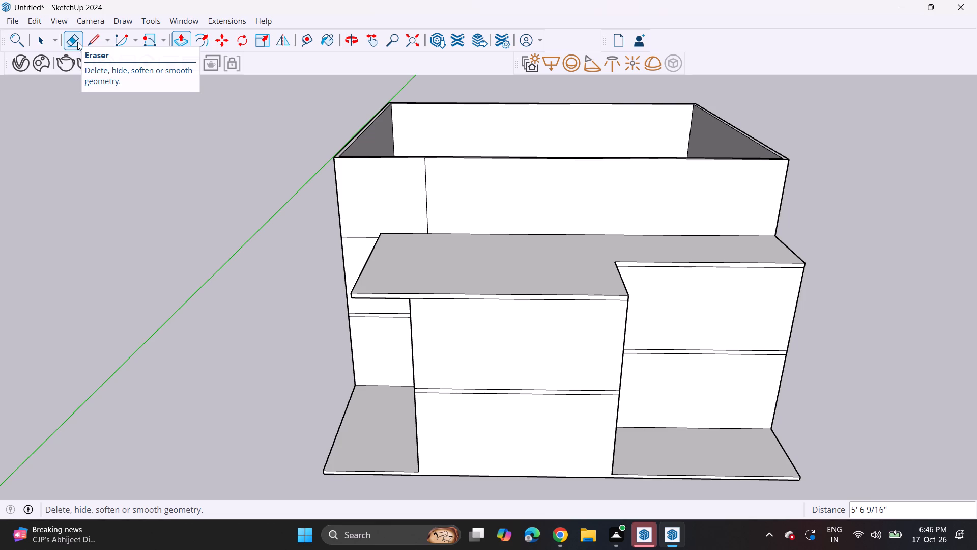
Draw a rectangle about 18' 10 7/8" by 17' 9/16" on the front roof, from the rear wall's base to the front edge.
click(134, 41)
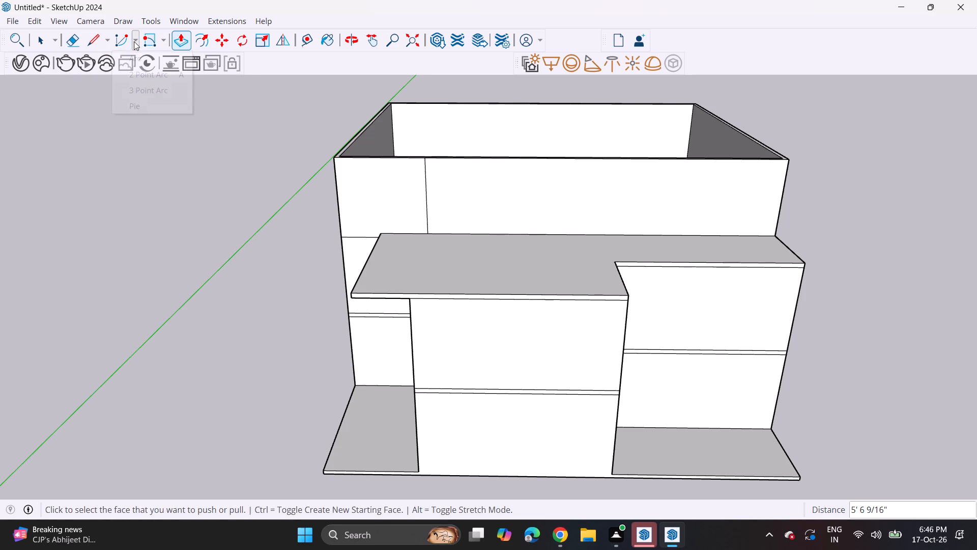
click(163, 35)
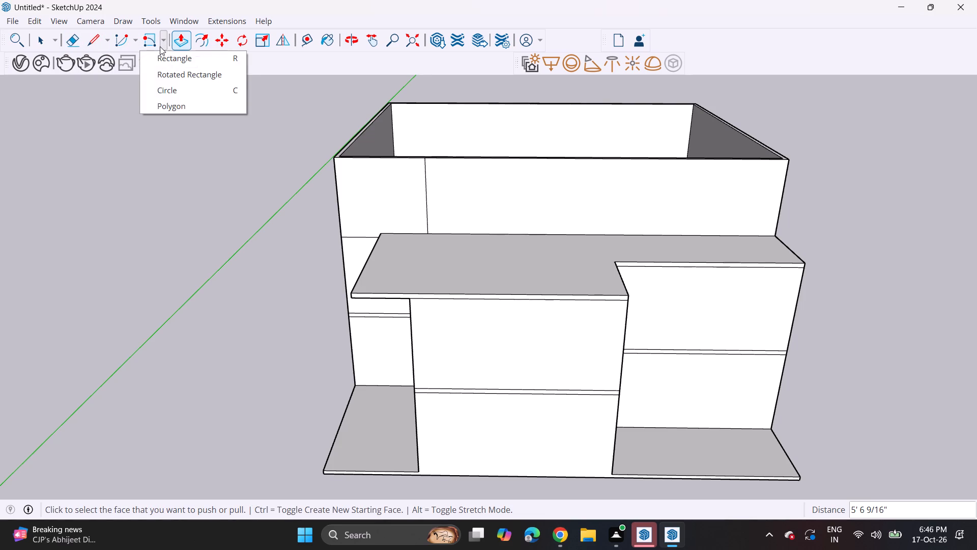
click(161, 52)
middle_drag(459, 281, 462, 351)
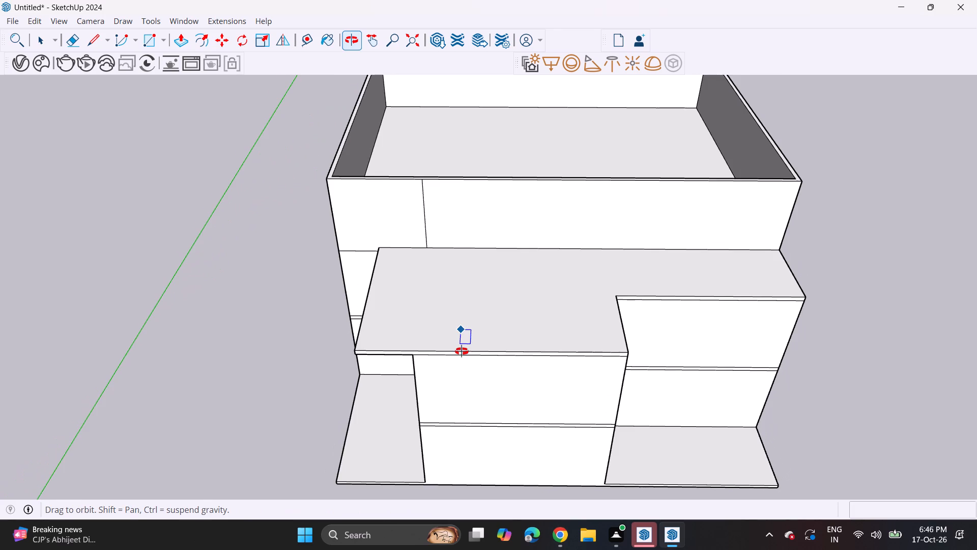
middle_drag(462, 351, 467, 359)
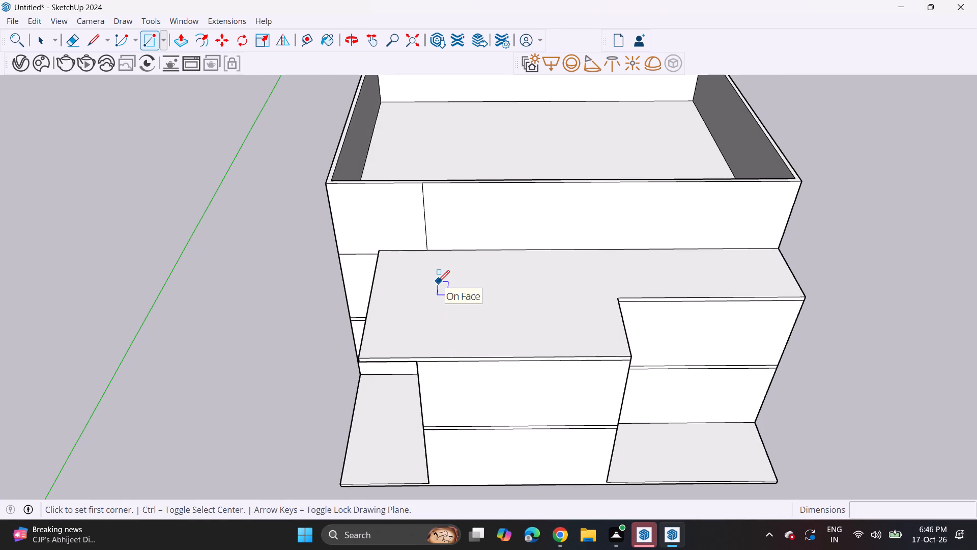
click(426, 251)
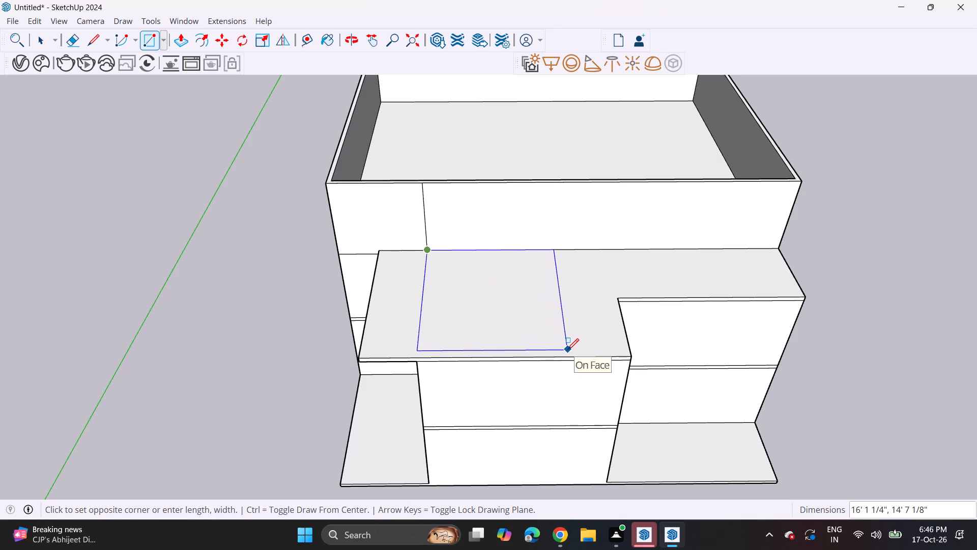
click(613, 358)
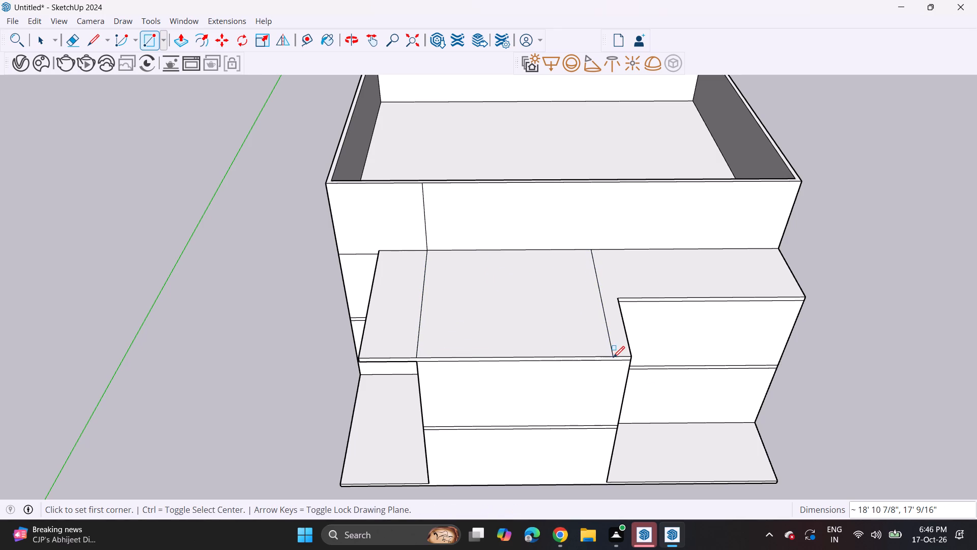
Offset the front roof rectangle about 6 15/16" inward to lay out the front room's walls.
click(203, 45)
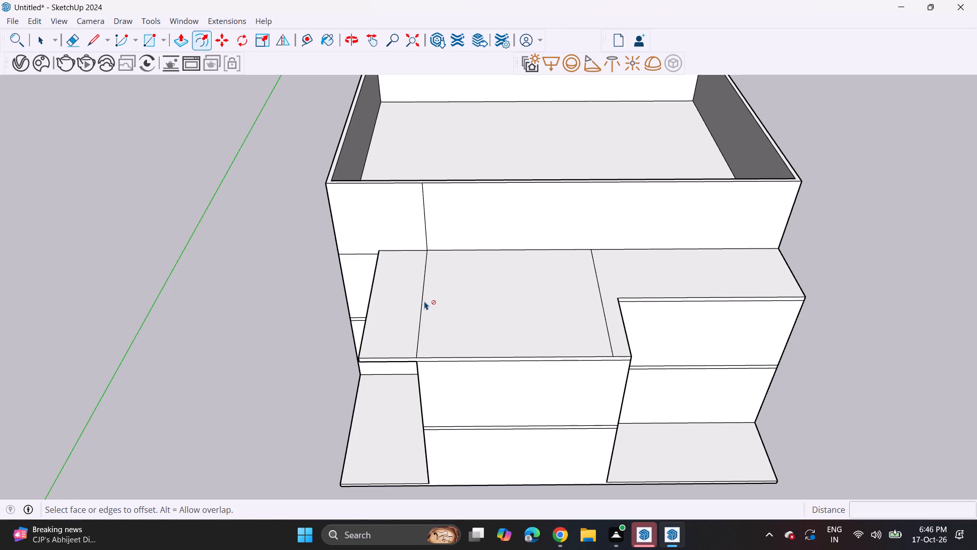
click(451, 266)
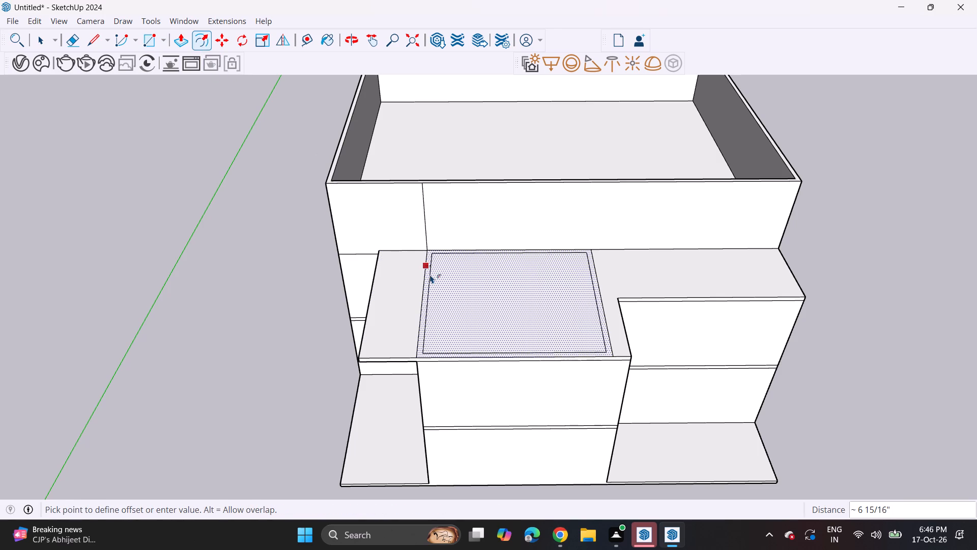
click(430, 274)
Push/Pull the border around the front roof rectangle 10' upward into walls.
click(178, 39)
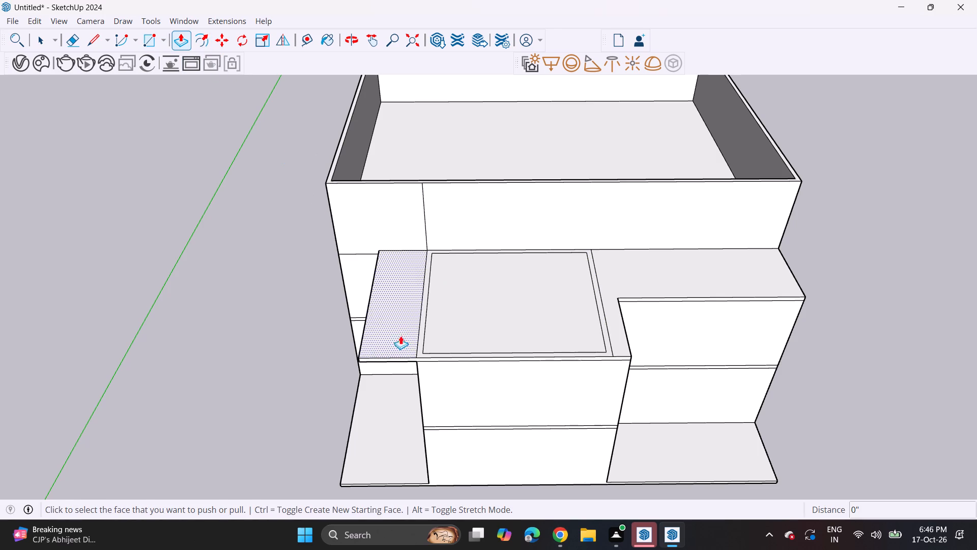
click(419, 341)
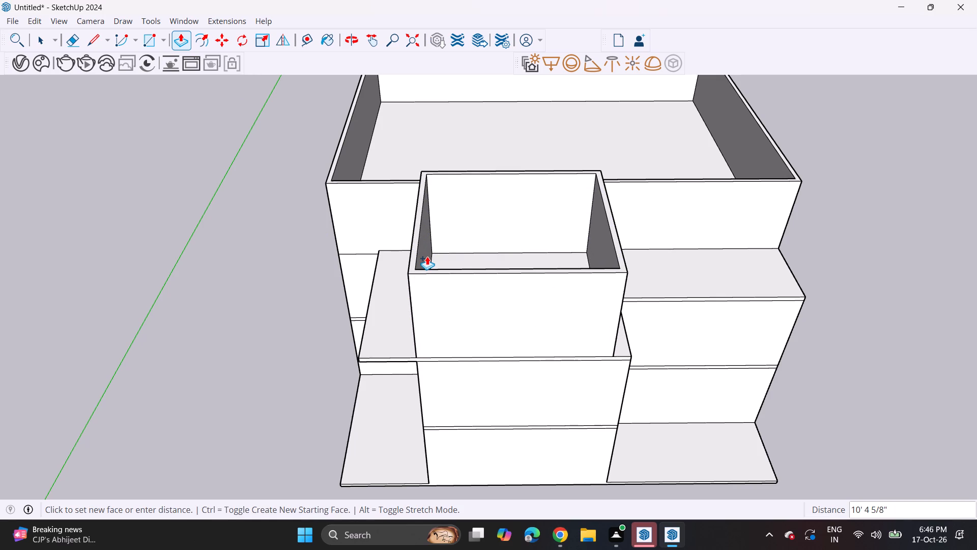
text(10')
key(Return)
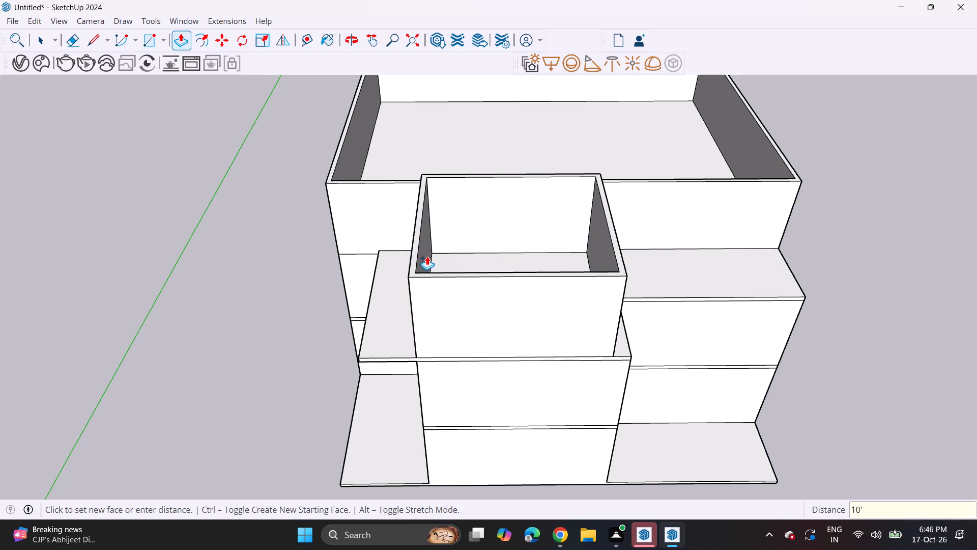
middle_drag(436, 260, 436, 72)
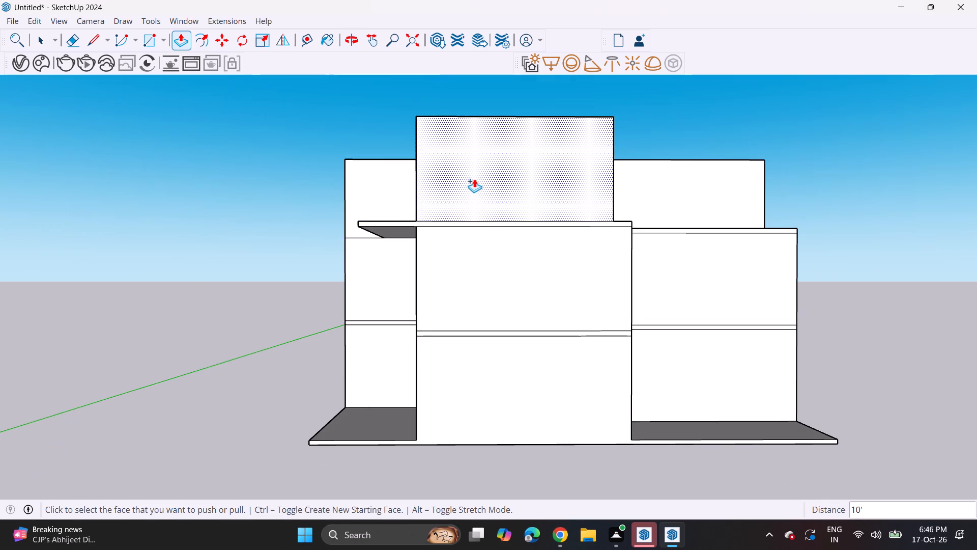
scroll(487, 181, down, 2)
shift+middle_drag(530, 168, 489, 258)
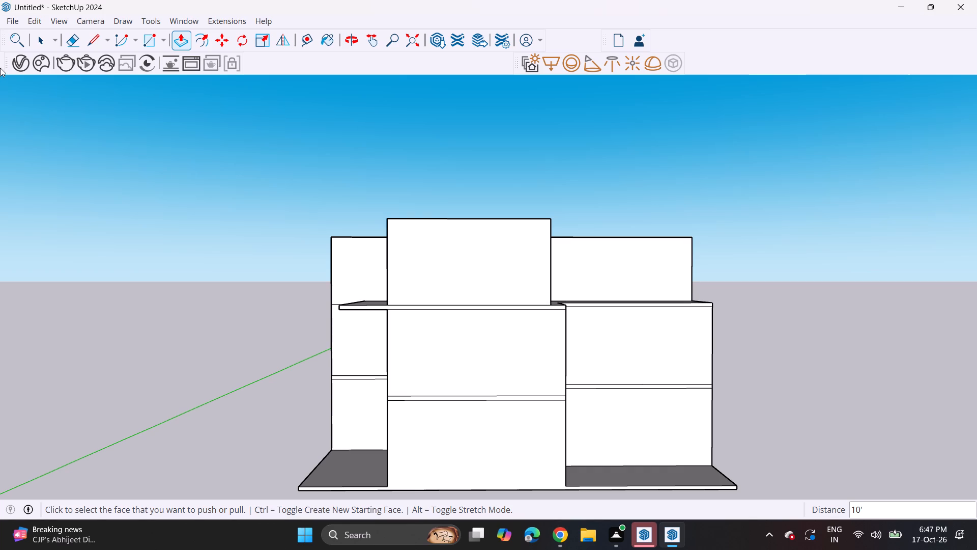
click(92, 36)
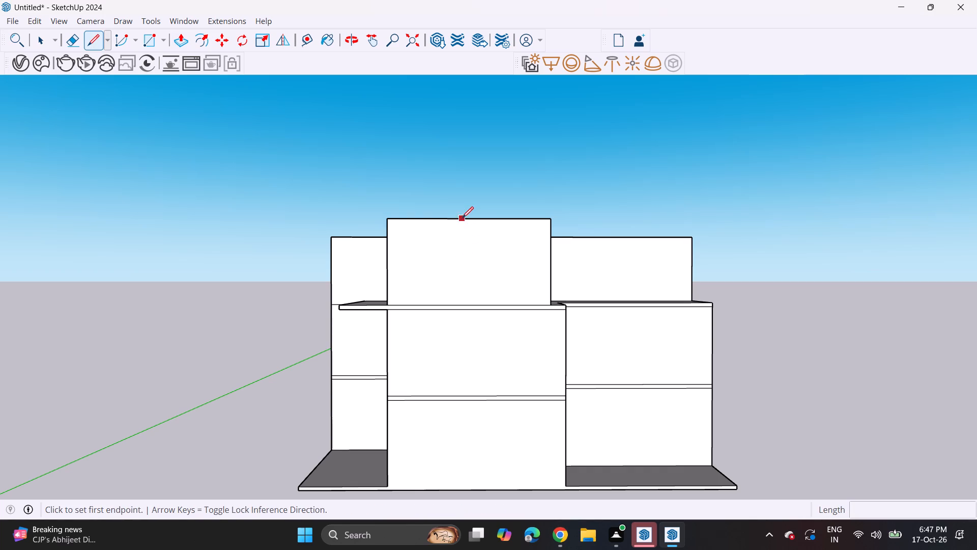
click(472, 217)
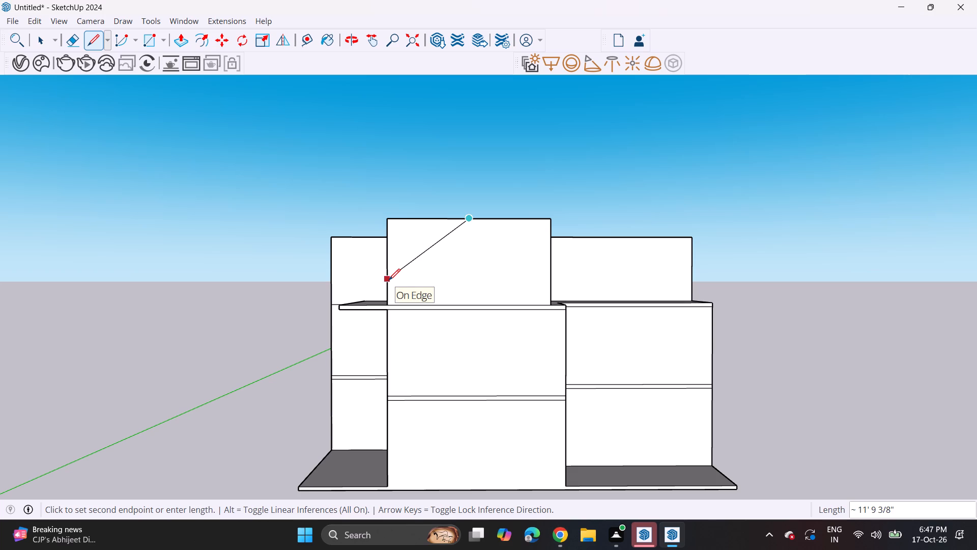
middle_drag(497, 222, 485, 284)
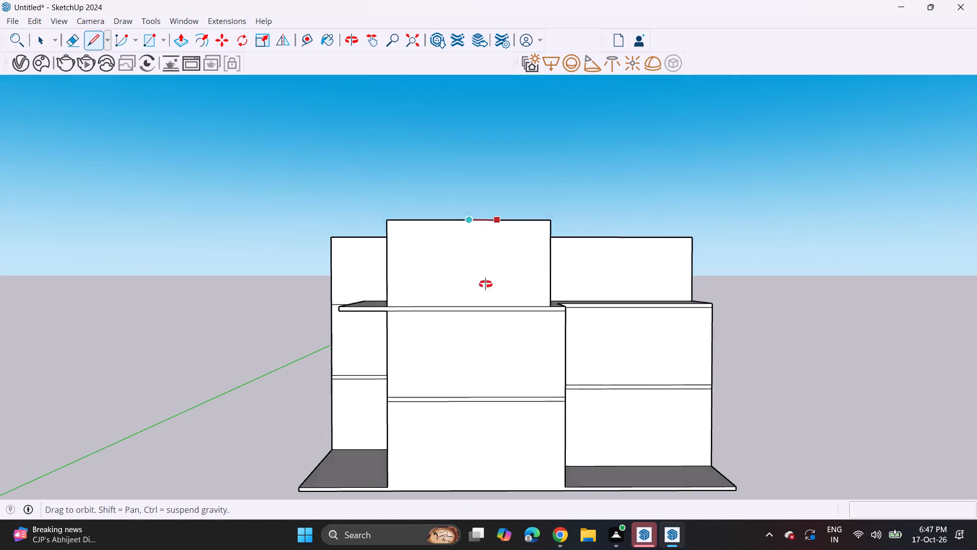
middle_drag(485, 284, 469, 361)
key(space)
Push/Pull the top of the front room's walls 4' 5 3/8" higher.
scroll(523, 284, up, 3)
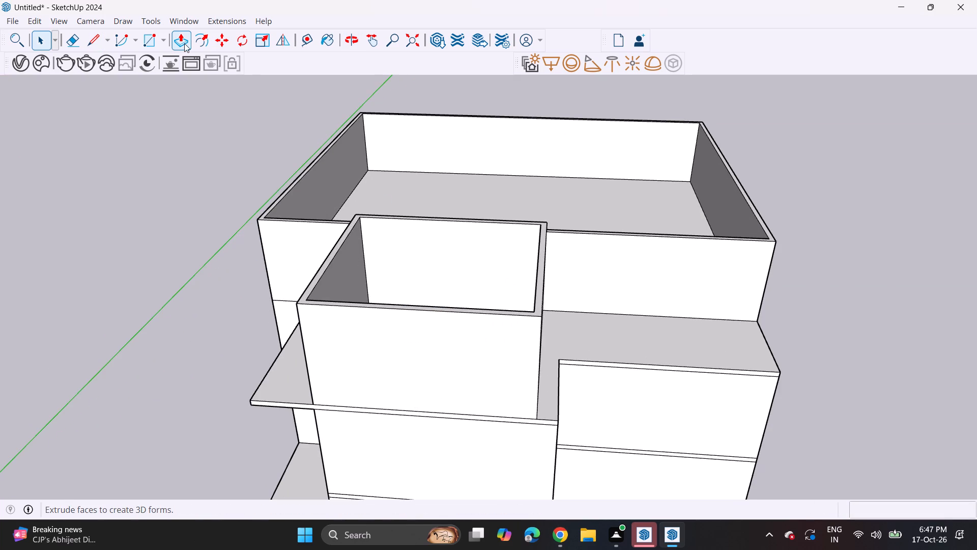
click(184, 43)
click(539, 292)
click(539, 241)
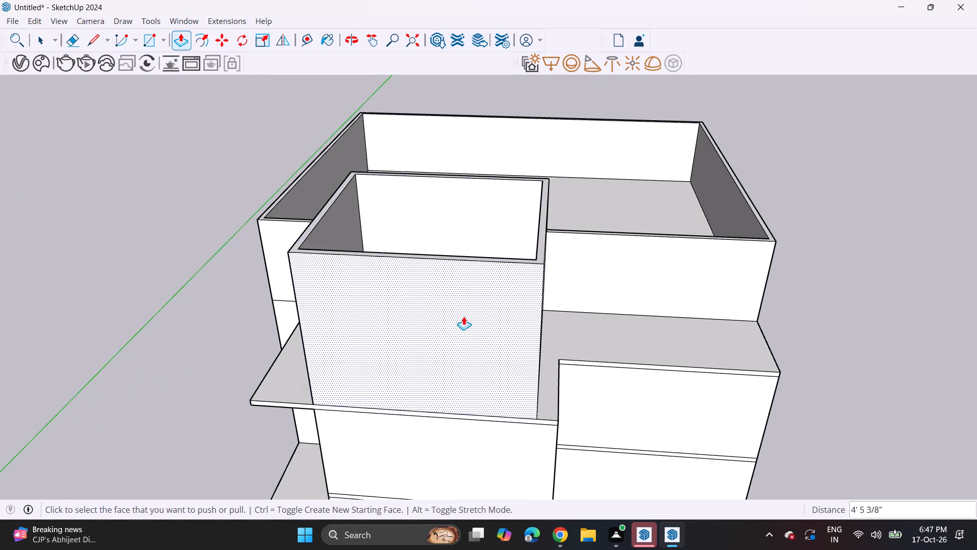
Draw a gable outline on the front room's front wall: an about 13' 4 7/16" line to the left edge and about 17' 3 3/16" to the bottom-right corner.
middle_drag(464, 316, 507, 208)
scroll(503, 182, down, 5)
middle_drag(511, 254, 489, 240)
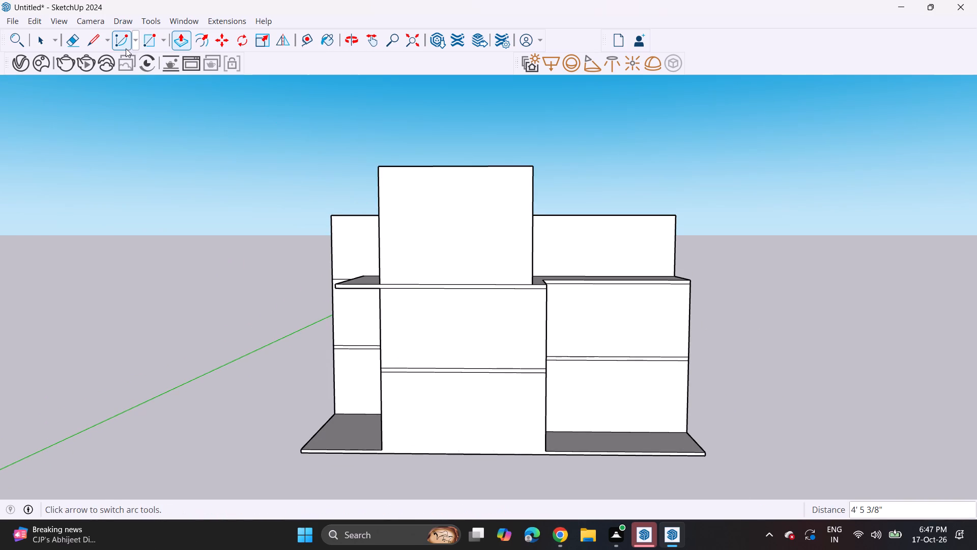
click(89, 42)
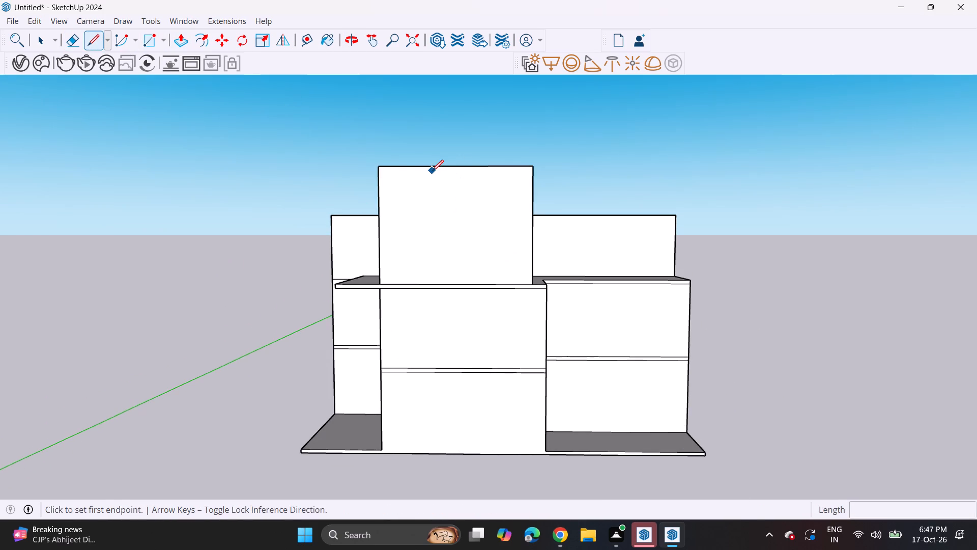
drag(458, 166, 454, 173)
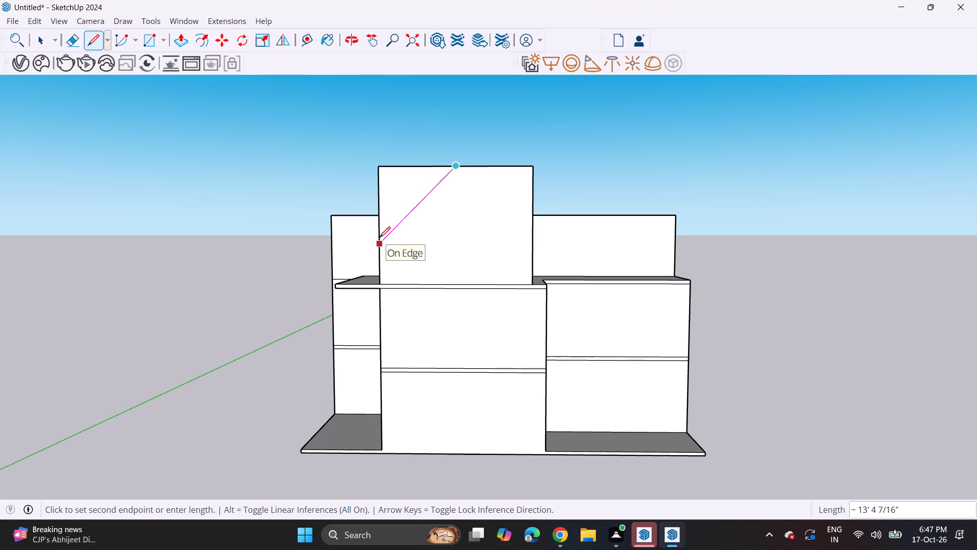
click(379, 238)
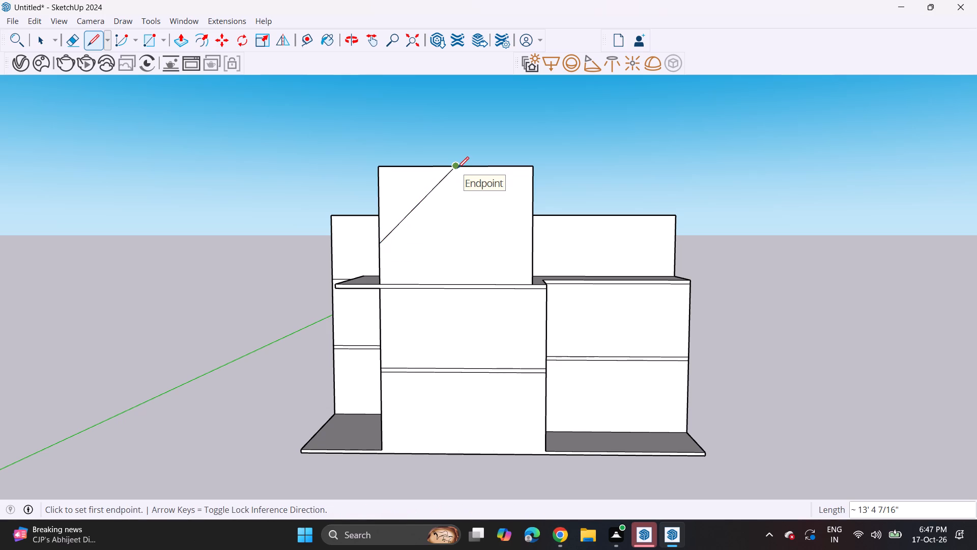
click(457, 168)
middle_drag(528, 278, 525, 299)
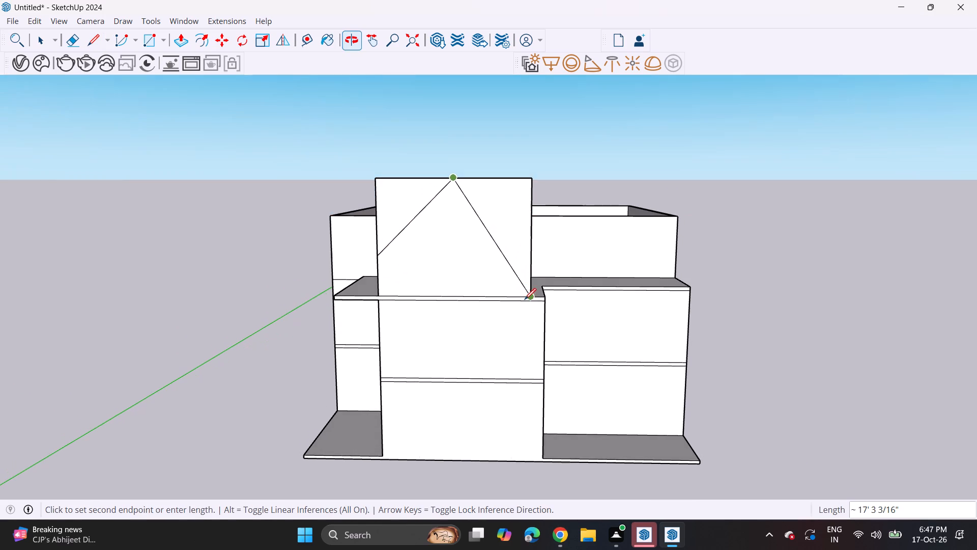
scroll(525, 301, up, 4)
middle_drag(525, 301, 519, 309)
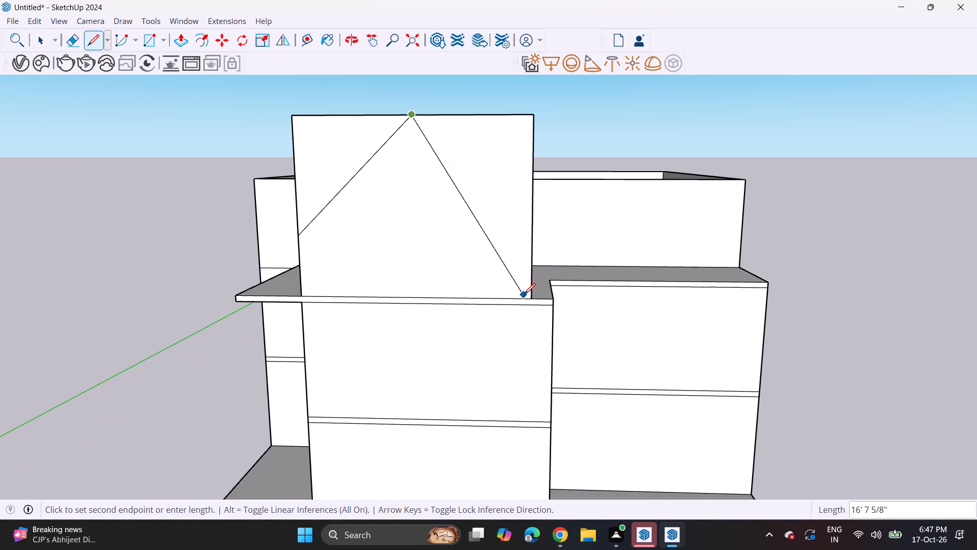
click(538, 298)
Push the two triangles above the gable lines back through the front wall and erase the leftover left triangle's top edge.
middle_drag(475, 156, 482, 244)
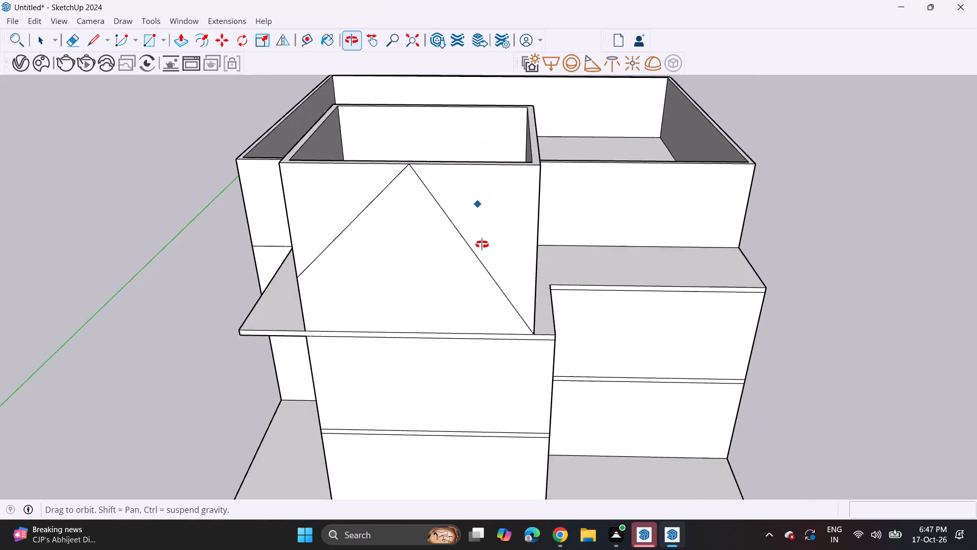
middle_drag(482, 244, 474, 312)
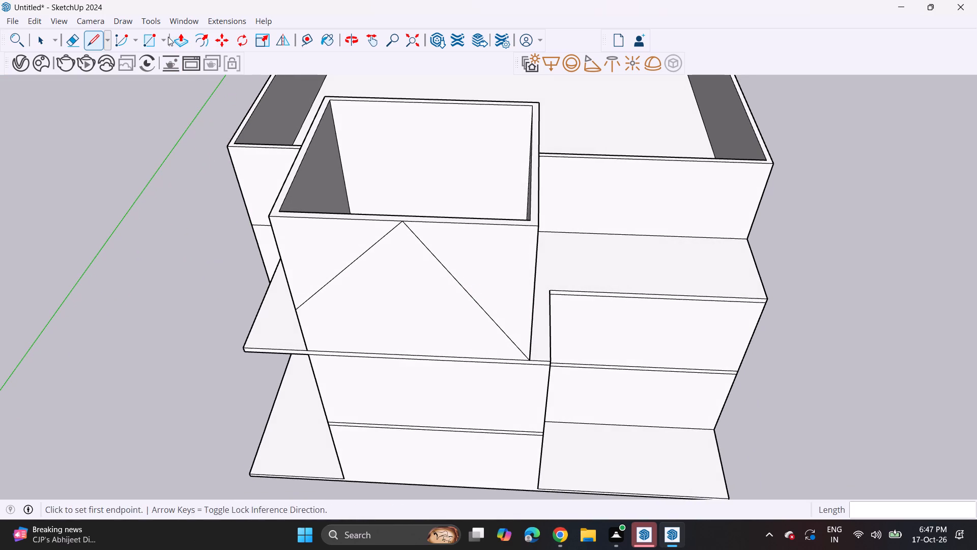
click(176, 40)
click(301, 262)
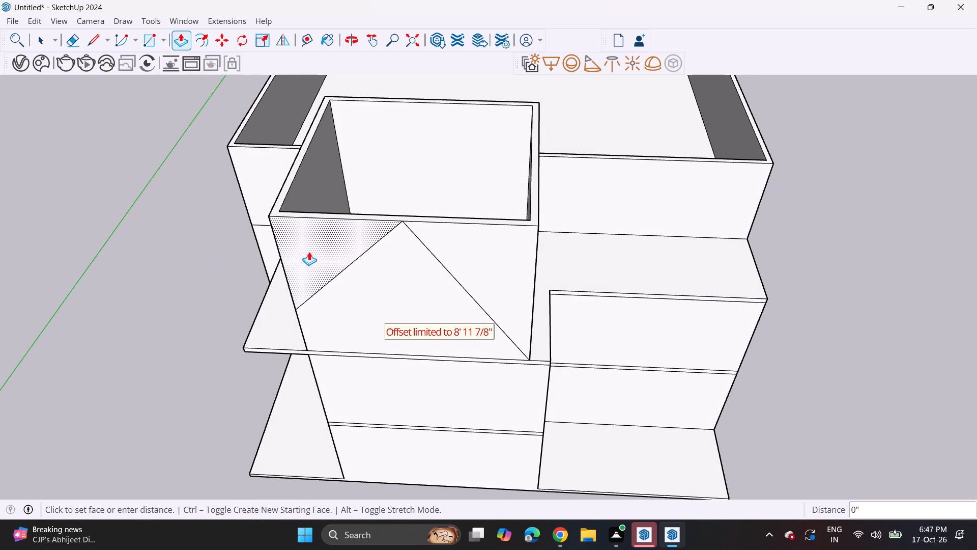
click(310, 251)
double_click(463, 248)
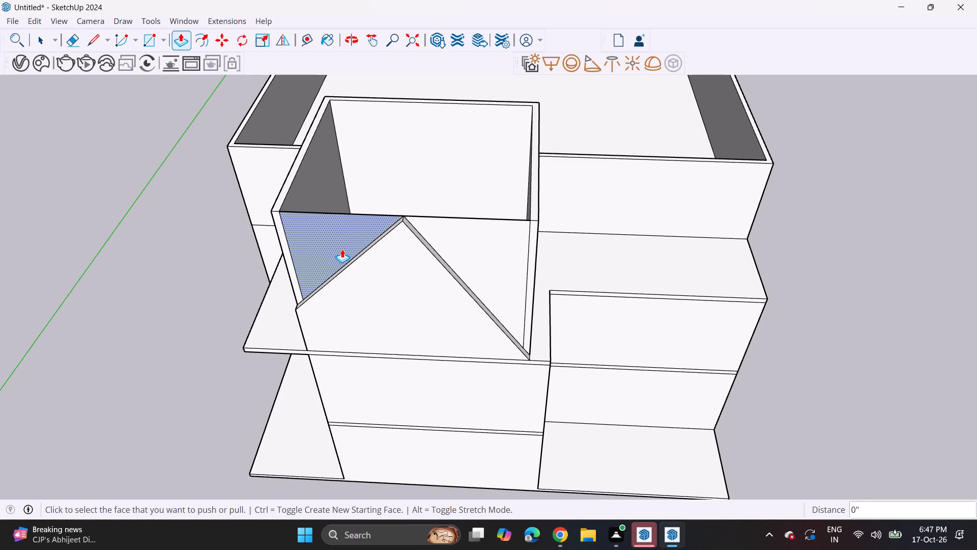
click(66, 37)
middle_drag(263, 224, 317, 137)
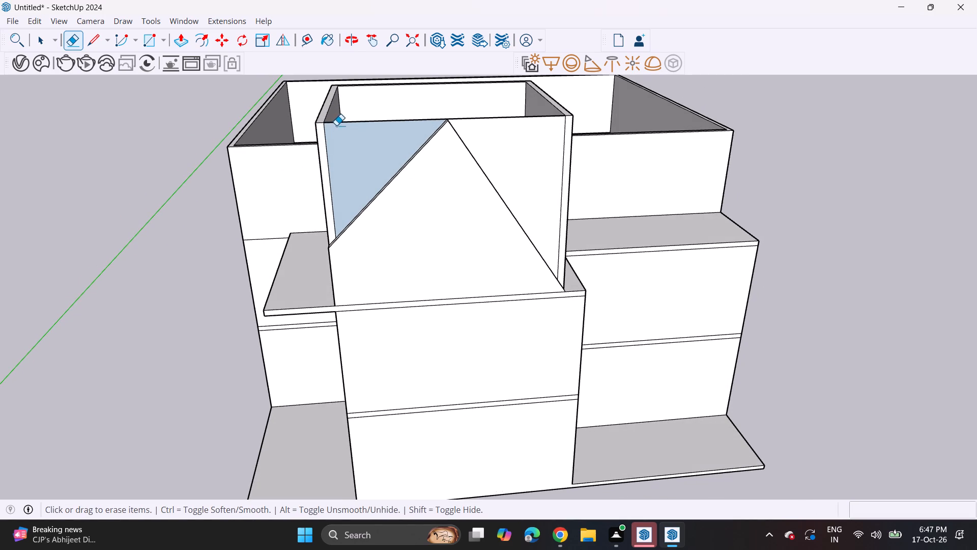
click(338, 121)
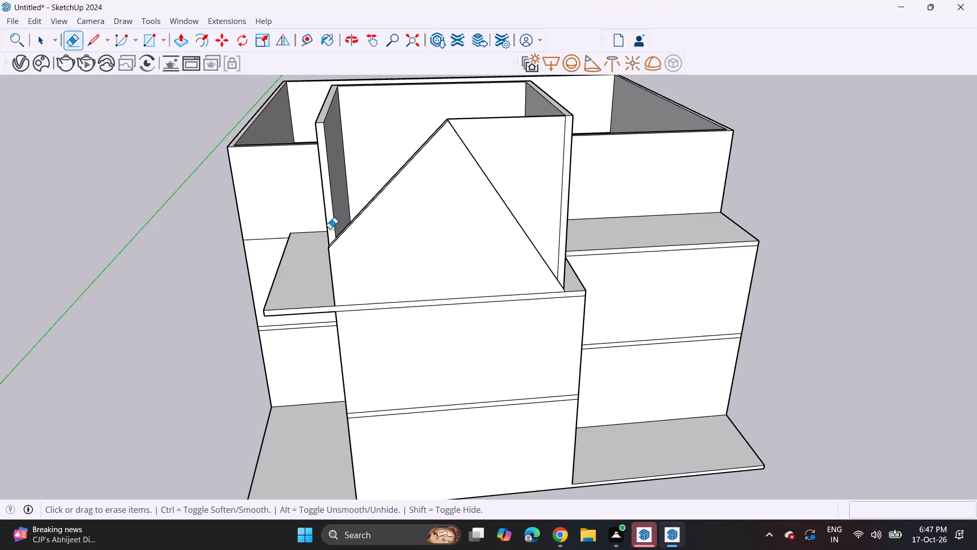
Push the front ends of the side walls back toward the rear wall, about 15' 10 3/4" on the left and 16' 5 5/8" on the right.
click(173, 40)
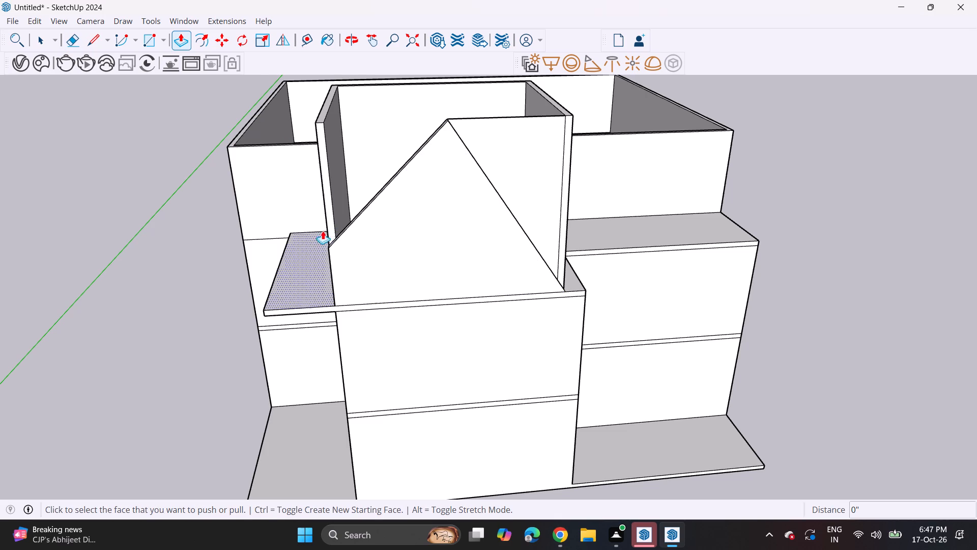
click(330, 232)
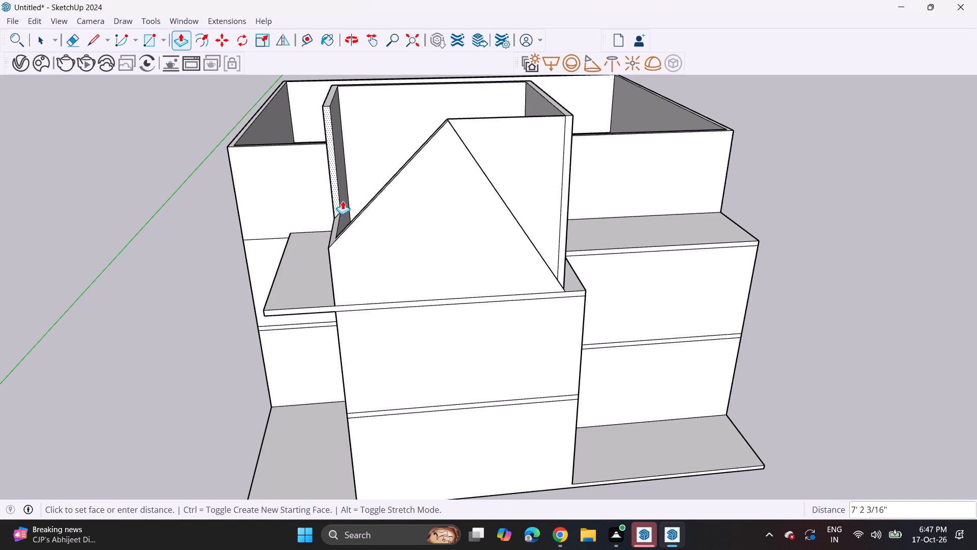
click(346, 184)
middle_drag(568, 188, 524, 185)
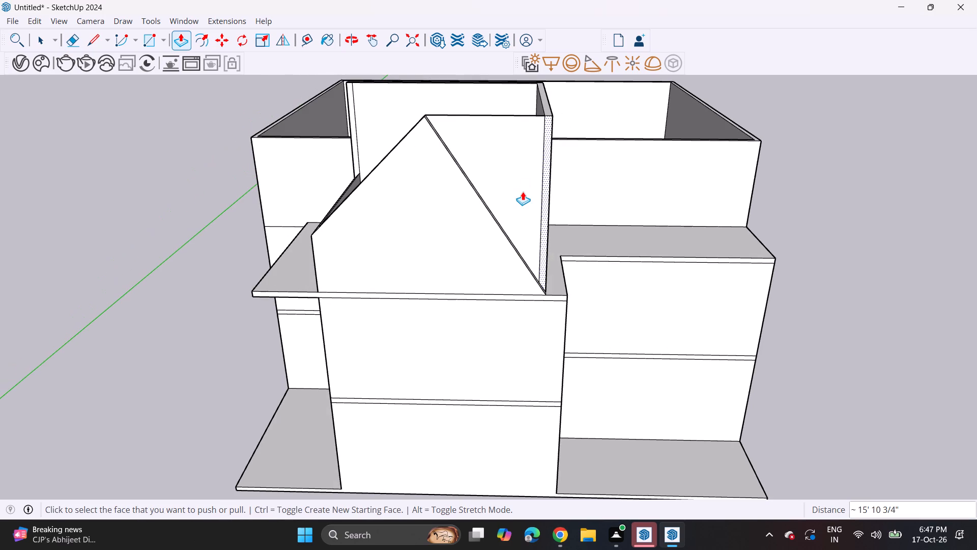
click(549, 201)
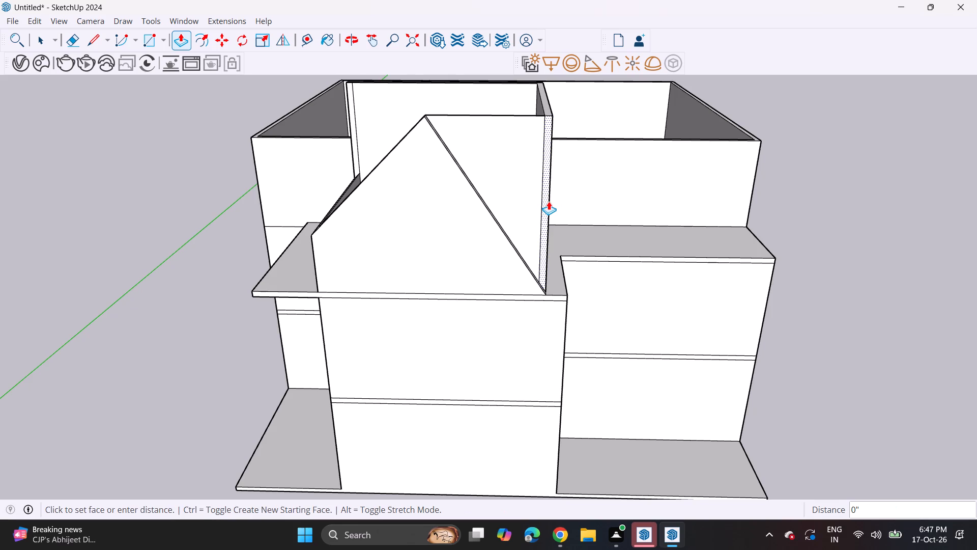
middle_drag(544, 168, 499, 238)
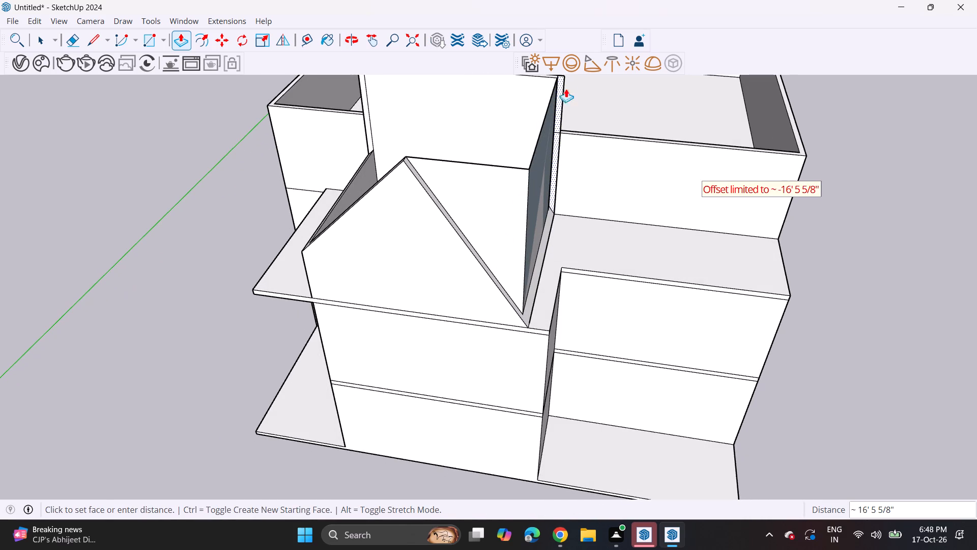
click(562, 92)
Erase the leftover inner face of the right side wall and the stray top edge running to the gable's peak.
middle_drag(530, 204, 389, 263)
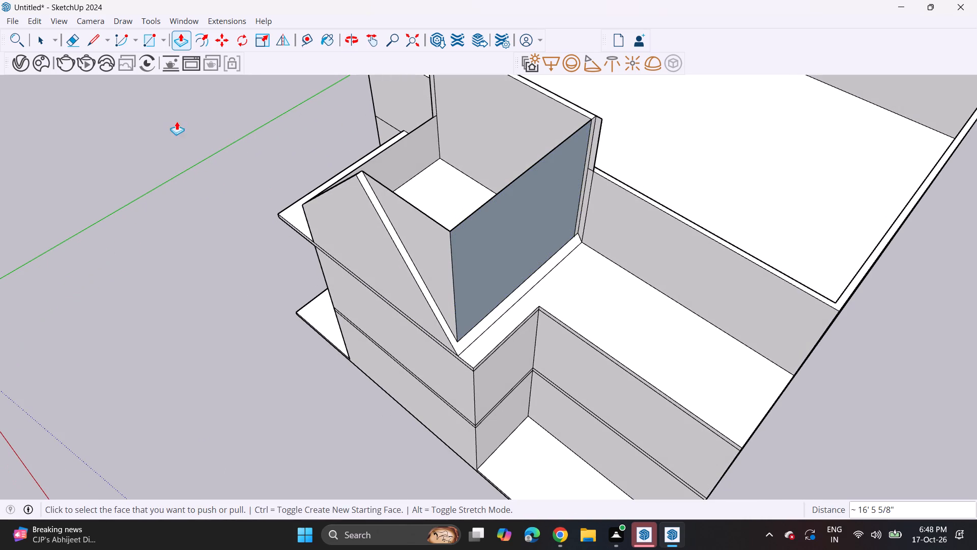
drag(65, 39, 70, 44)
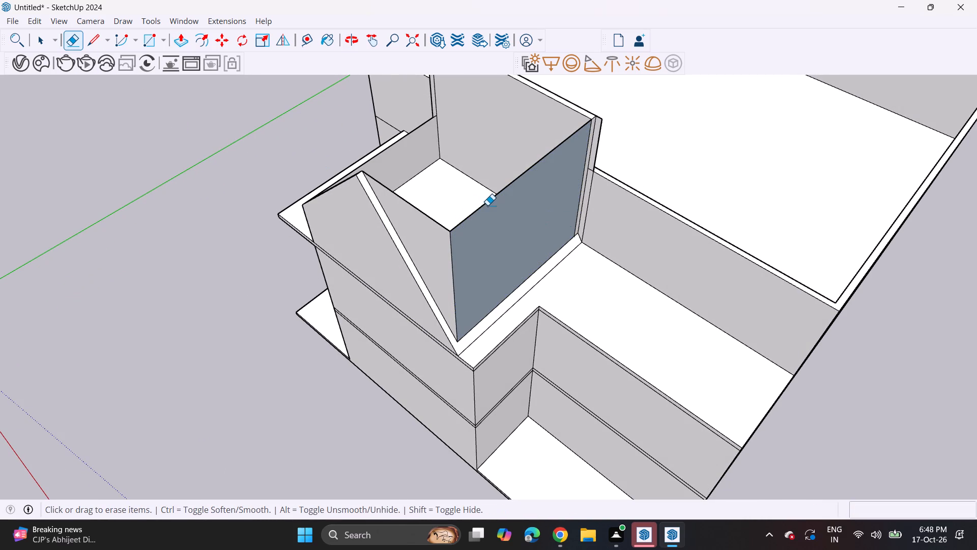
click(487, 205)
click(452, 234)
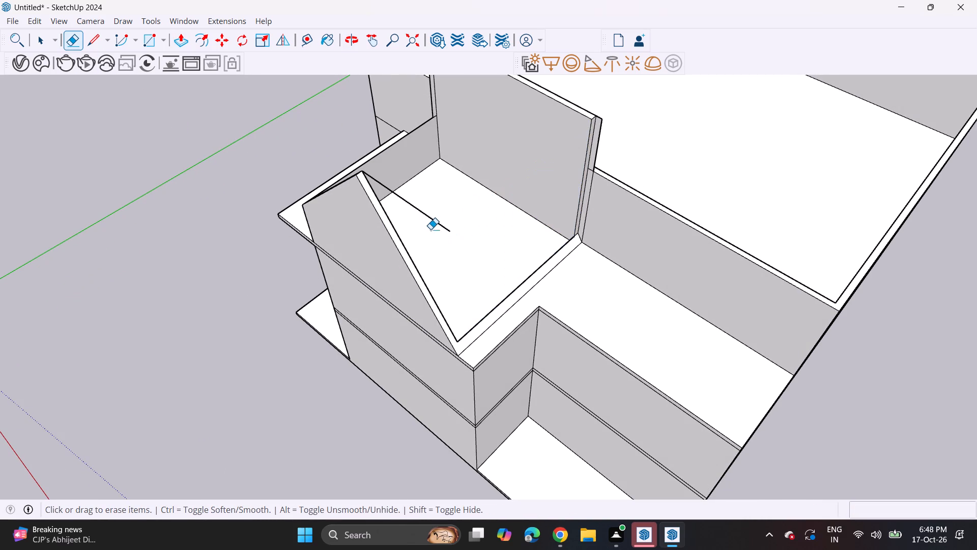
click(445, 223)
click(445, 229)
Draw matching gable lines on the front room's rear wall, about 13' 4 7/16" on the left and 16' 2 9/16" down to the right base corner.
middle_drag(379, 190, 668, 210)
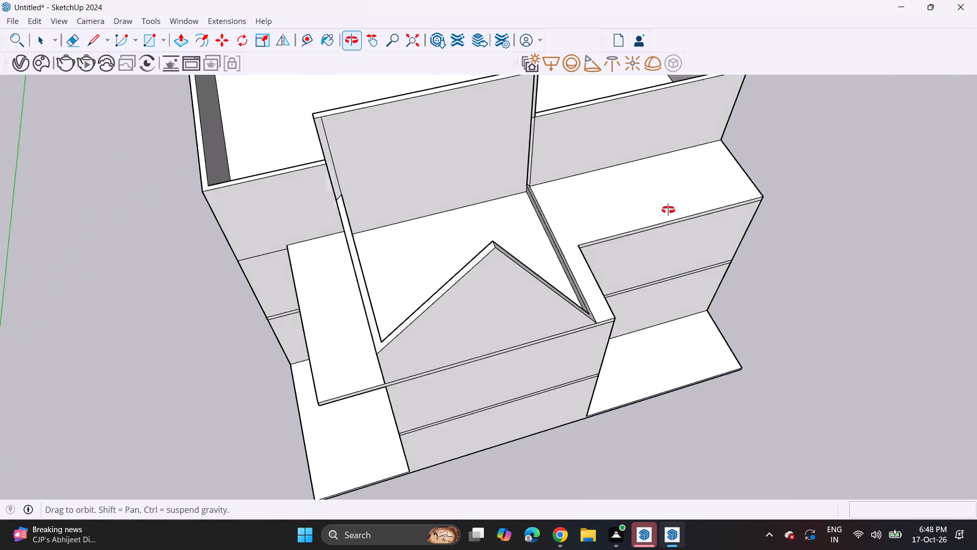
middle_drag(668, 210, 669, 210)
middle_drag(507, 249, 345, 130)
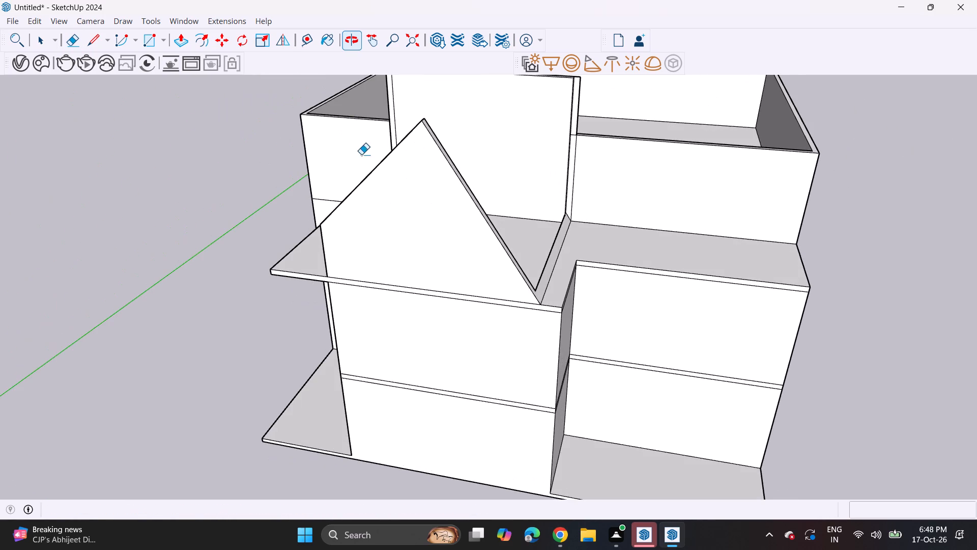
scroll(474, 162, down, 2)
middle_drag(470, 188, 514, 139)
shift+middle_drag(513, 156, 504, 239)
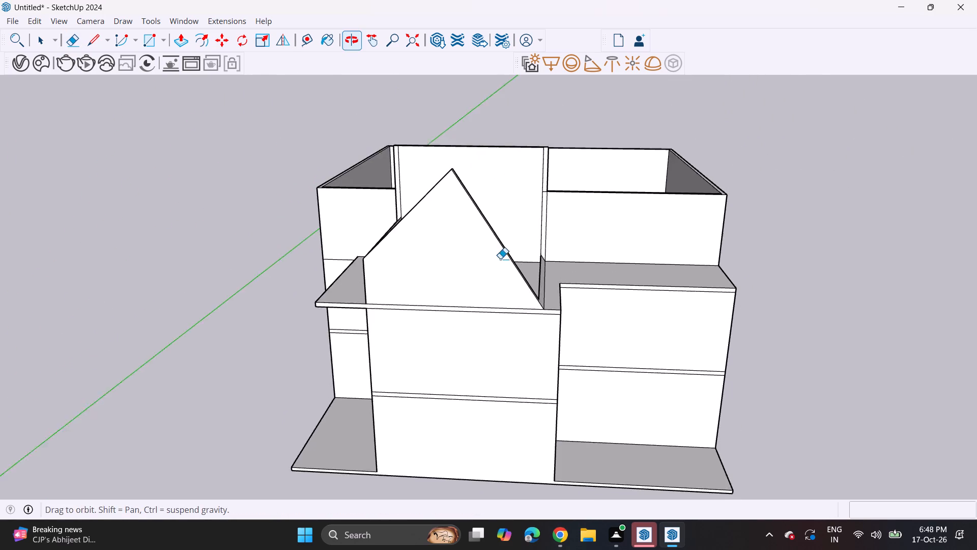
middle_drag(504, 269, 534, 231)
middle_drag(534, 231, 548, 247)
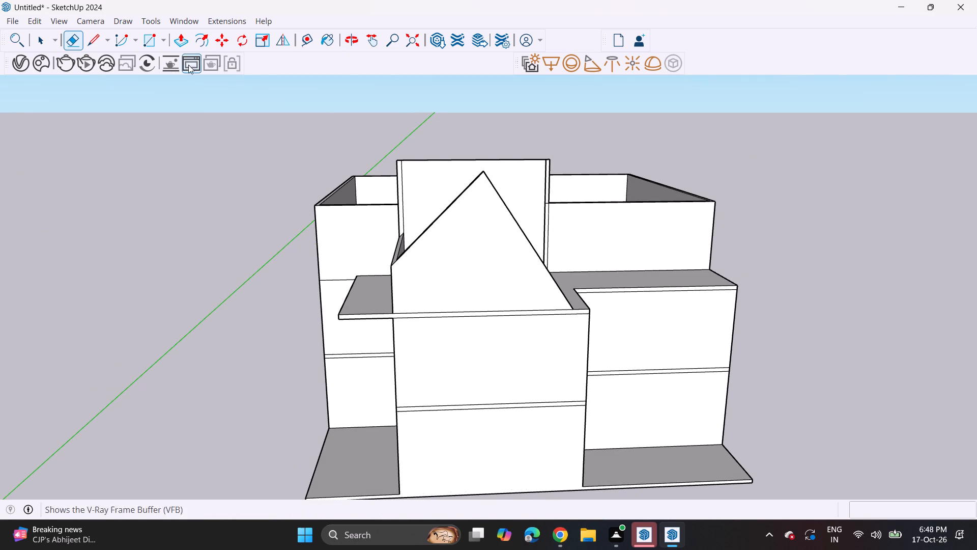
click(97, 35)
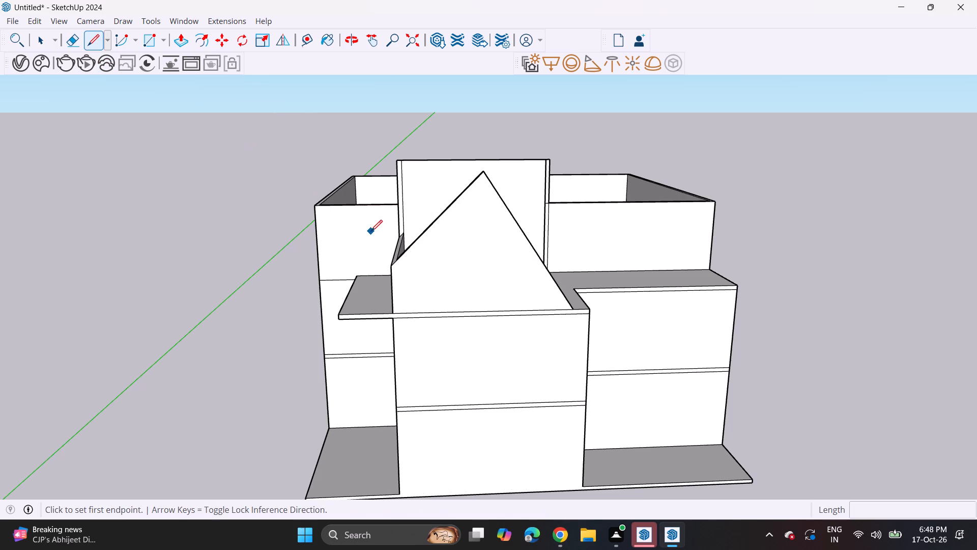
click(398, 237)
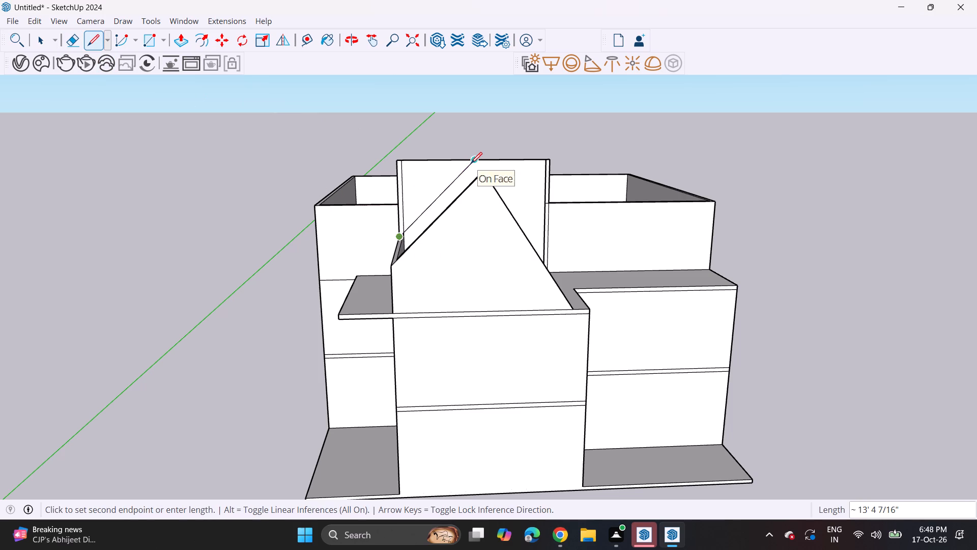
click(471, 163)
middle_drag(514, 193, 430, 200)
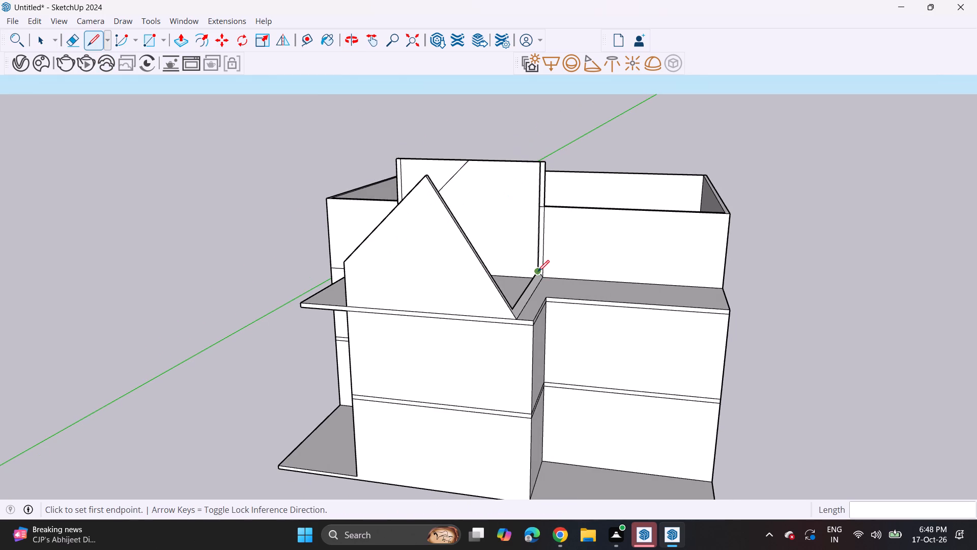
click(467, 159)
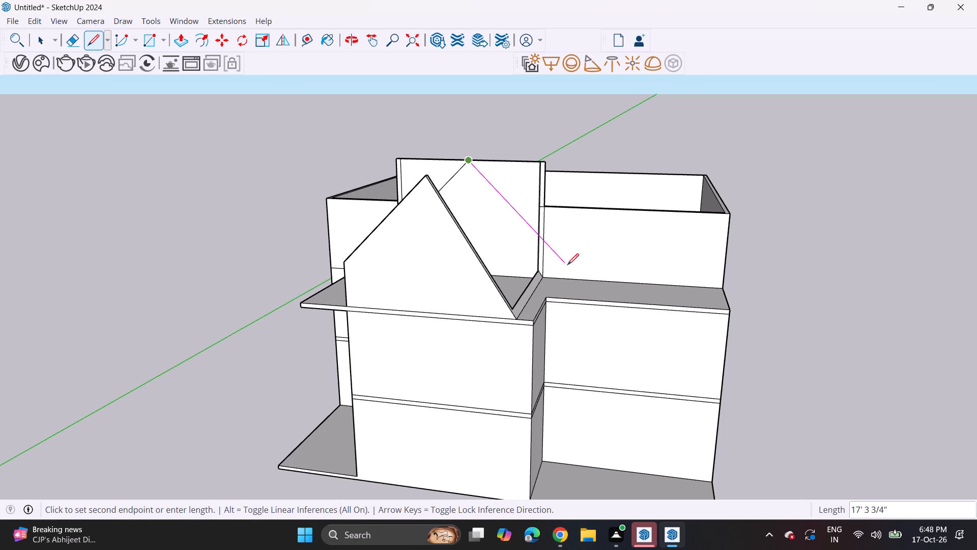
click(538, 273)
Push the two triangles above the rear wall's gable lines back about 6 15/16", through the wall's thickness.
middle_drag(515, 196, 483, 318)
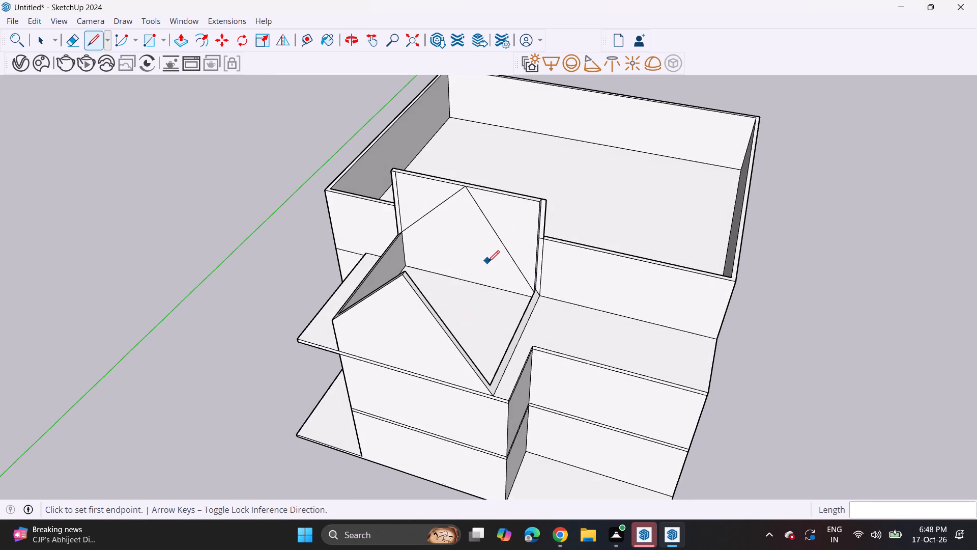
click(185, 43)
middle_drag(612, 164, 544, 231)
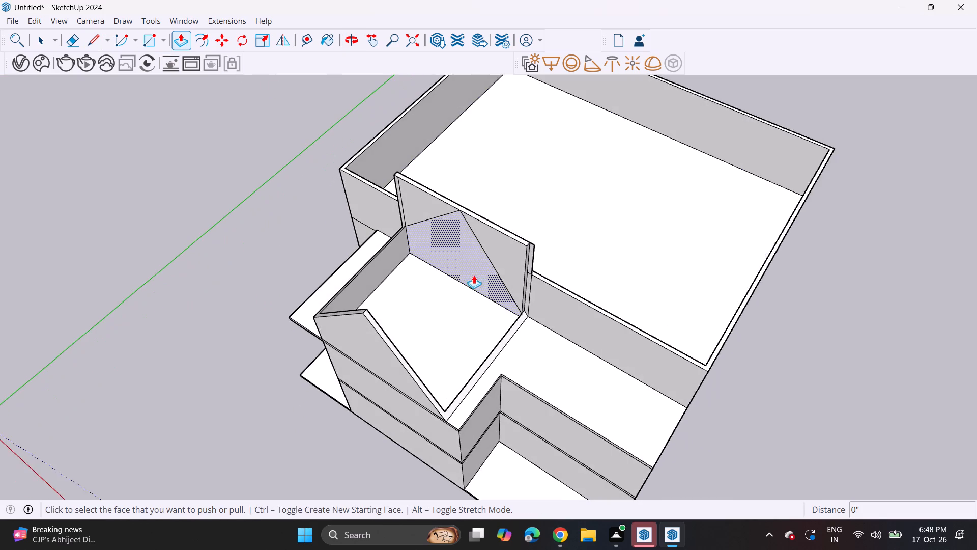
scroll(495, 272, up, 5)
click(524, 252)
click(539, 239)
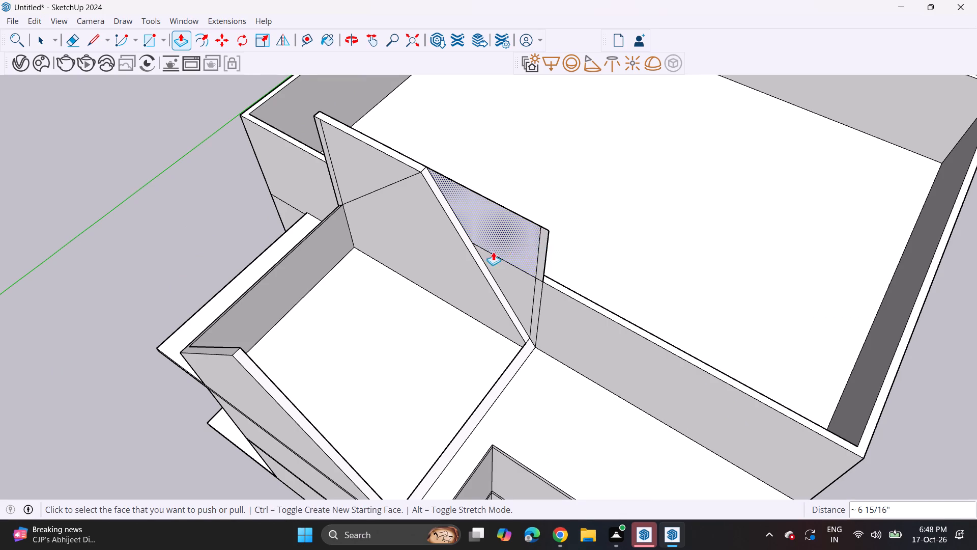
double_click(361, 185)
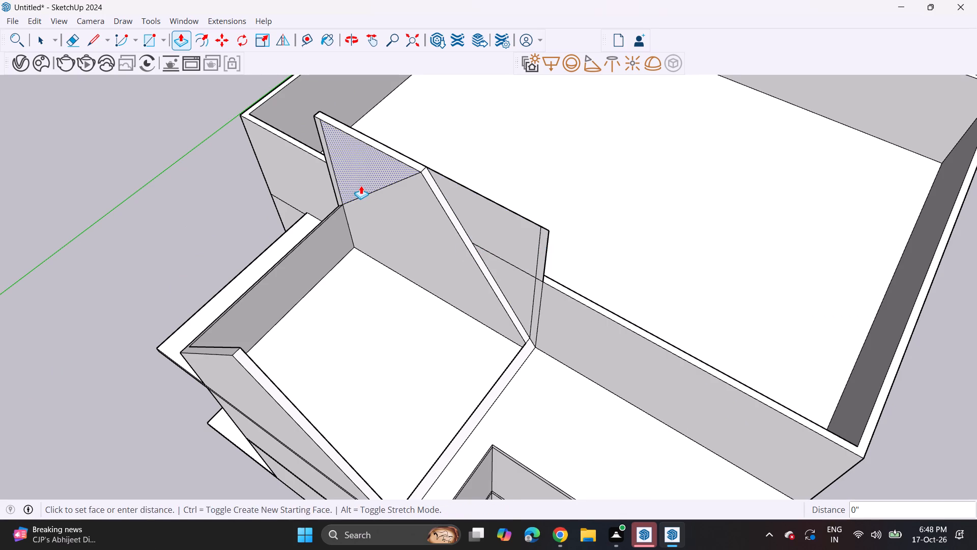
double_click(335, 180)
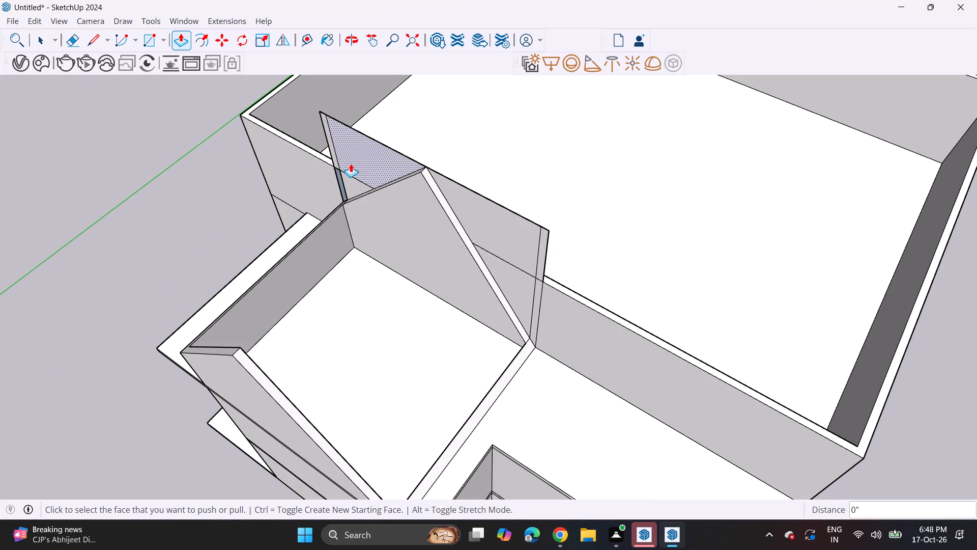
Erase the leftover edges of the cut-away triangles above both slopes of the front room's rear gable wall.
click(75, 43)
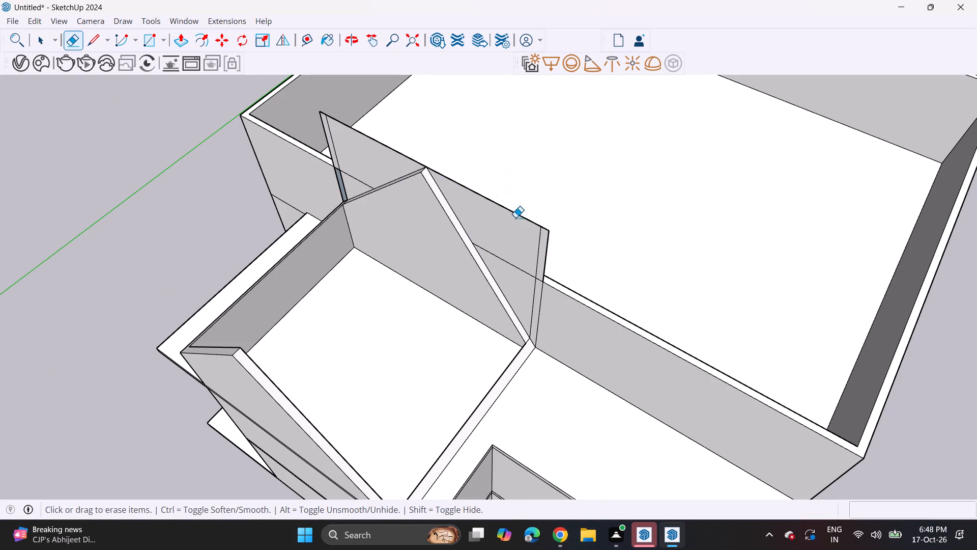
click(519, 213)
click(543, 233)
click(548, 231)
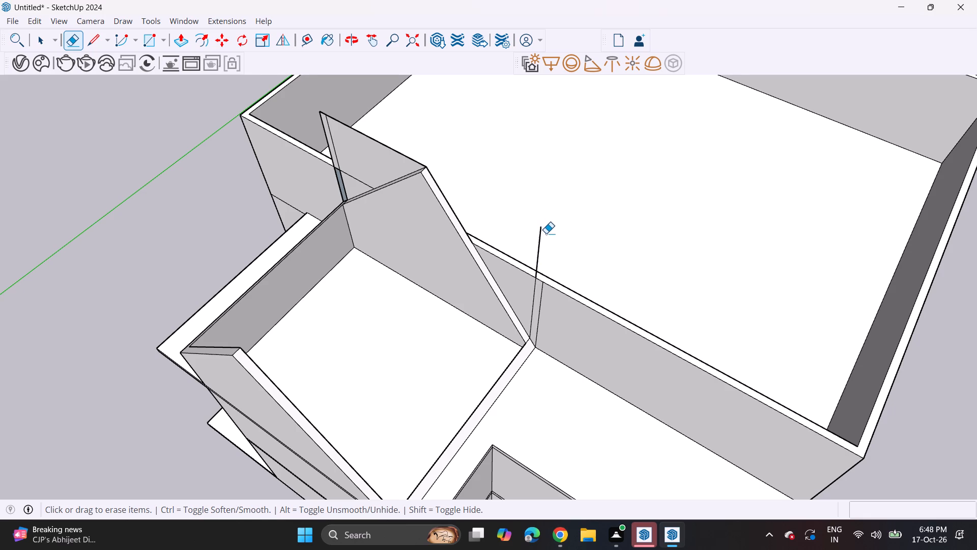
click(540, 228)
middle_drag(411, 219, 686, 211)
drag(384, 226, 384, 213)
click(340, 238)
drag(338, 239, 333, 227)
drag(338, 238, 325, 250)
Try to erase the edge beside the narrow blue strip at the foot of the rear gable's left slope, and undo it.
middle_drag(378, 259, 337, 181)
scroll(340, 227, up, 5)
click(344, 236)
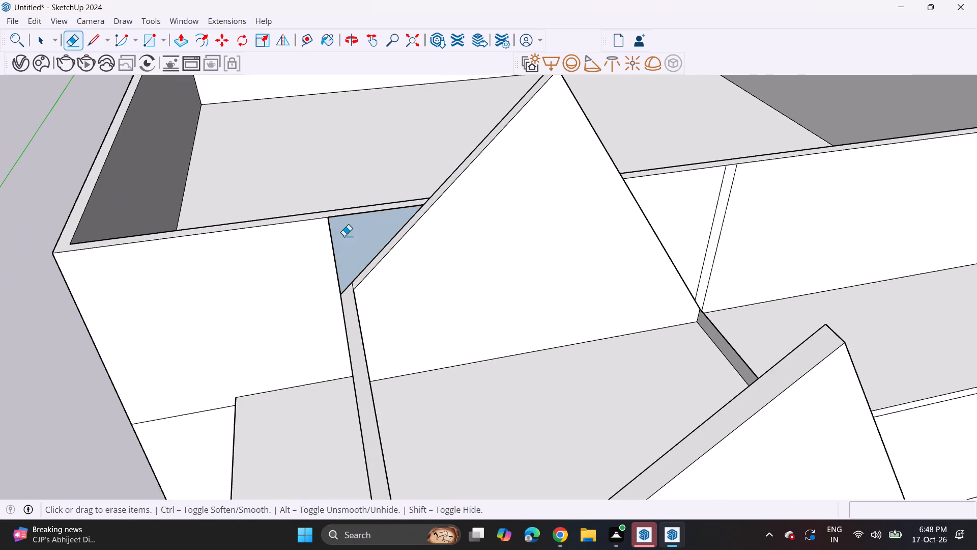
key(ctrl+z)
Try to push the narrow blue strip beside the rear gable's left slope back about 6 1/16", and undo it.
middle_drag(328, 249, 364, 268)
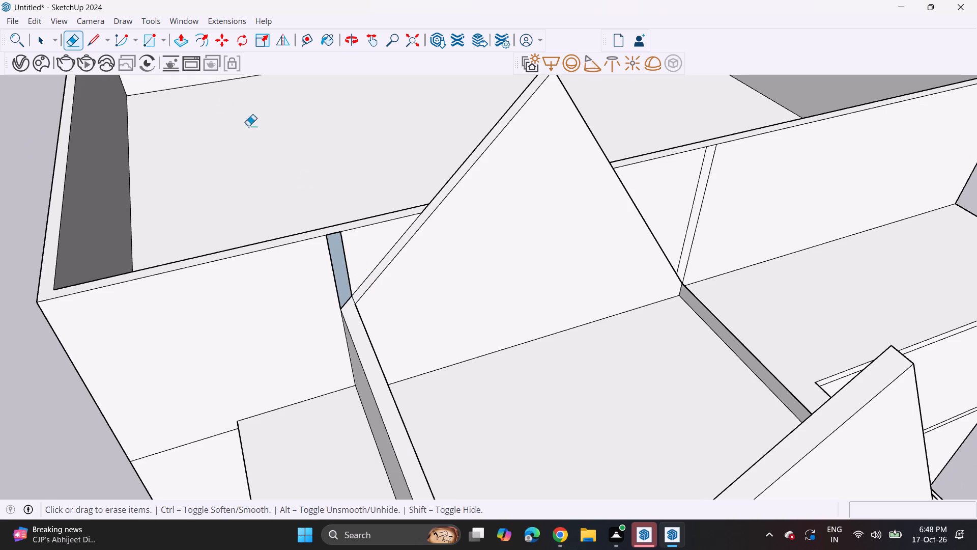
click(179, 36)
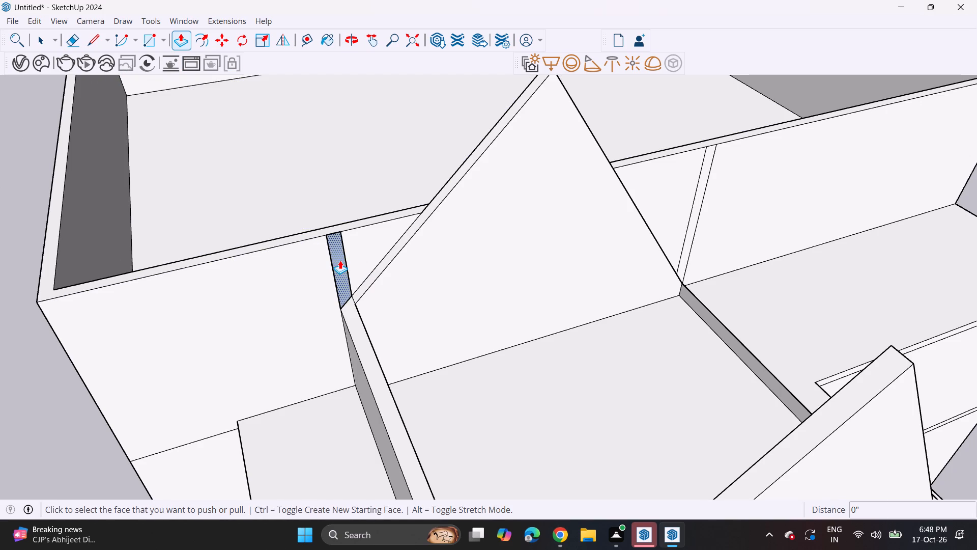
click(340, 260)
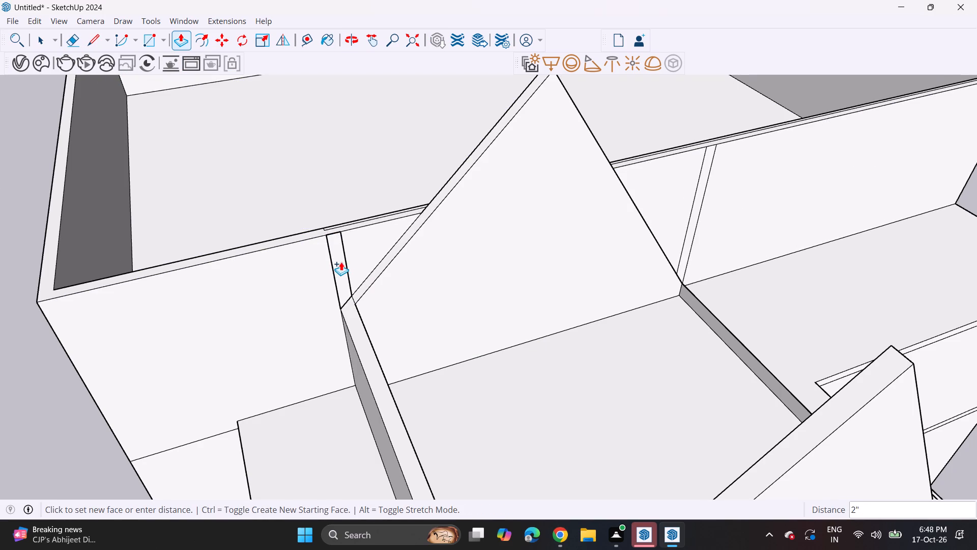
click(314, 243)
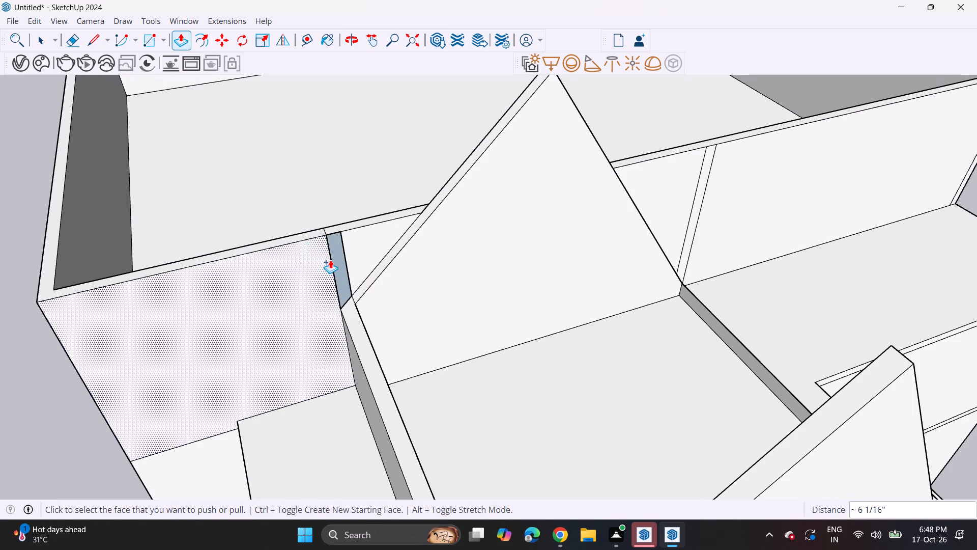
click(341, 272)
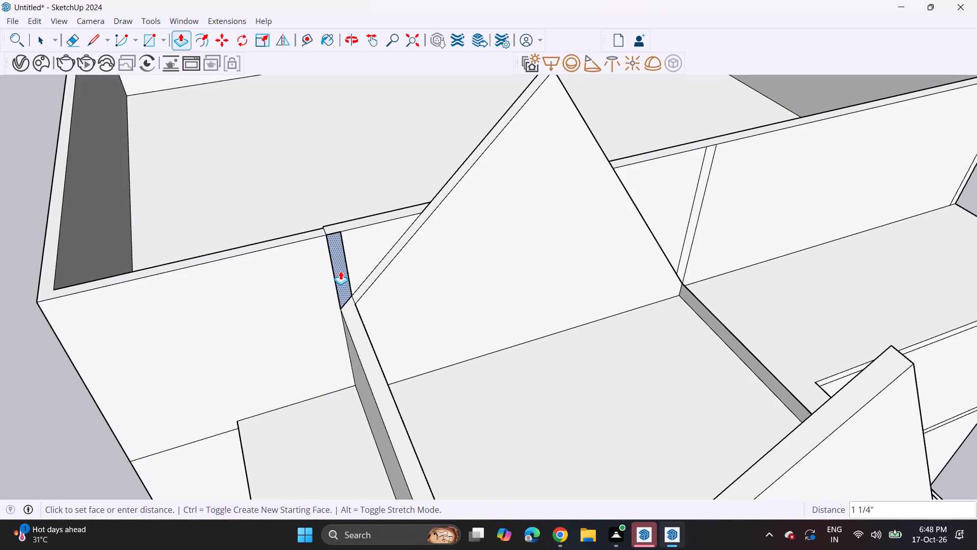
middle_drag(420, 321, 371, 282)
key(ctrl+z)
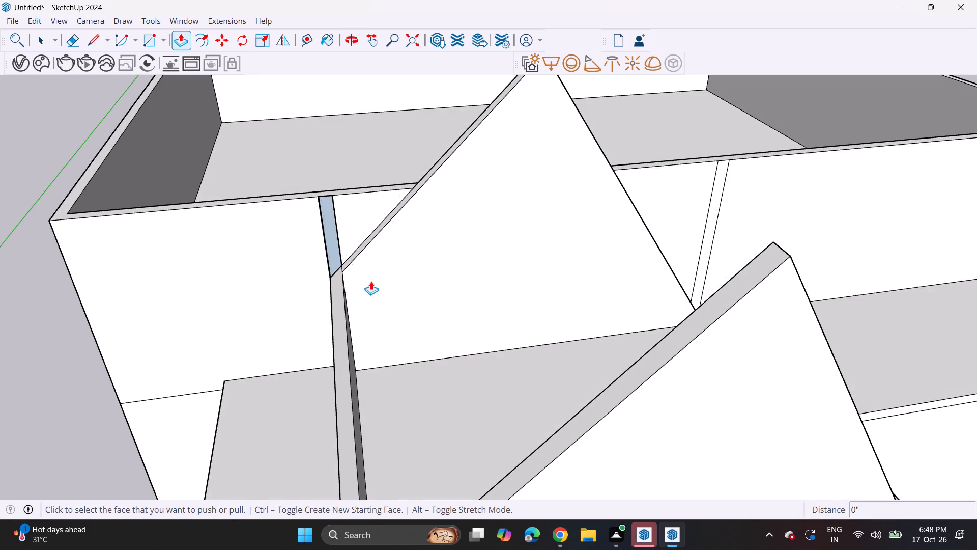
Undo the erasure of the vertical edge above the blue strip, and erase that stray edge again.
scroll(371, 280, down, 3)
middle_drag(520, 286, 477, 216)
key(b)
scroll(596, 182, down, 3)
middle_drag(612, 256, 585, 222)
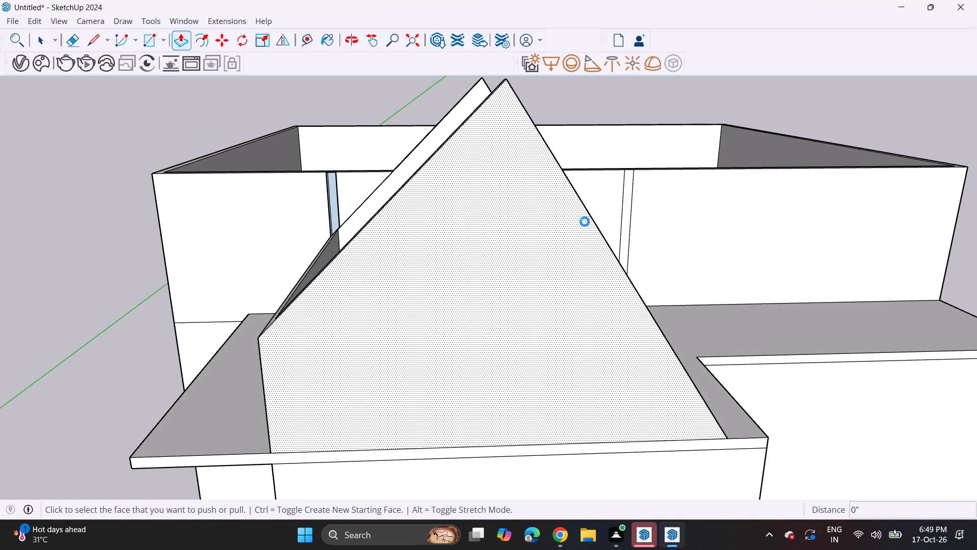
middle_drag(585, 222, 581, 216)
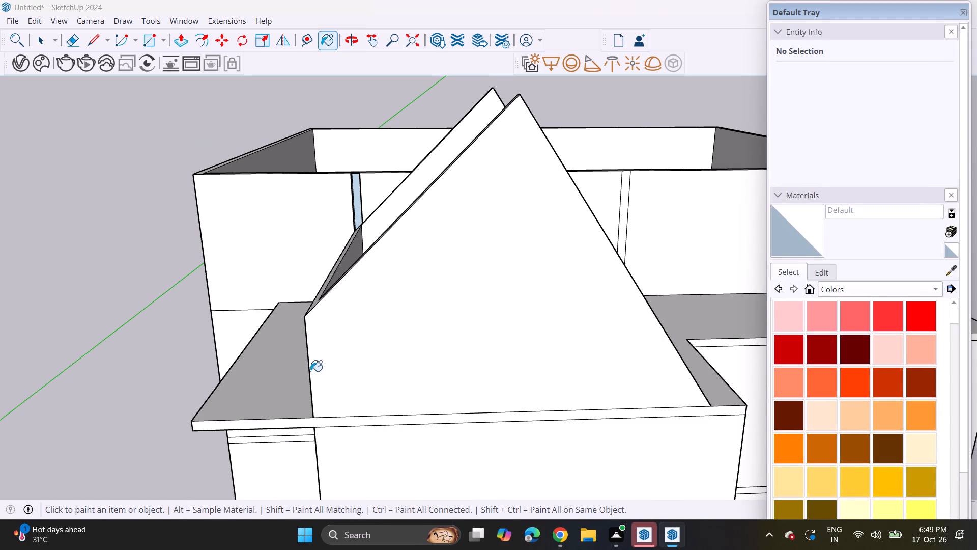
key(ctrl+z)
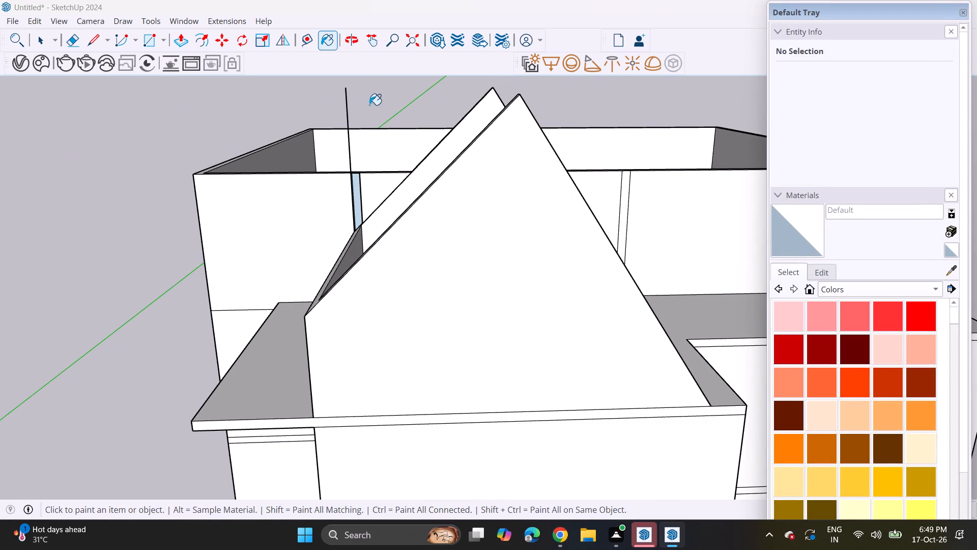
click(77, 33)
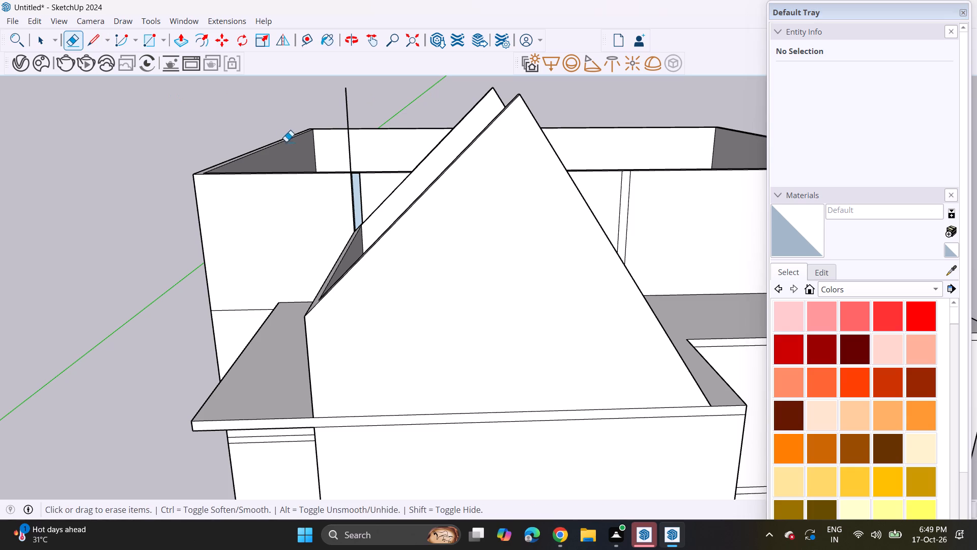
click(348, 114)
Pull a thin new layer up from the left sloped top face of the front room's rear gable wall.
scroll(388, 203, down, 4)
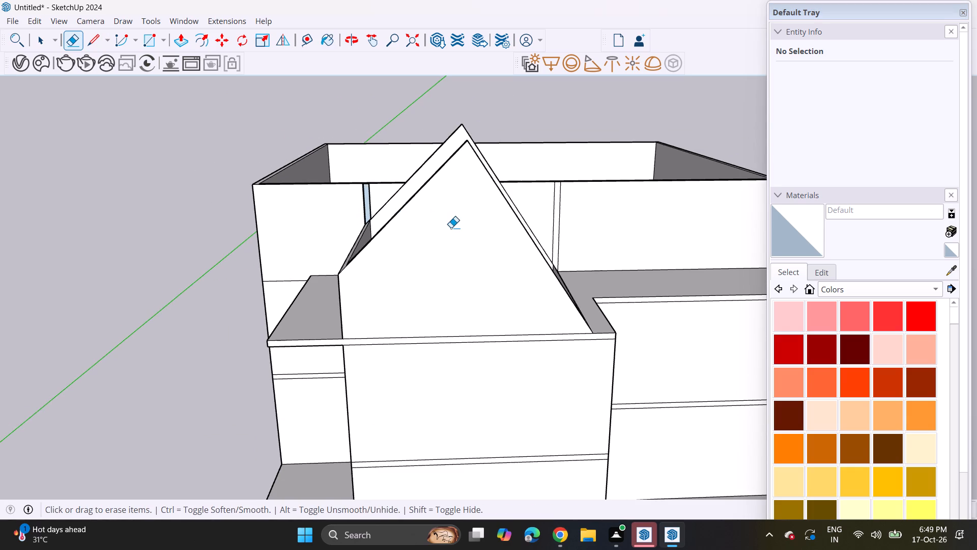
scroll(451, 228, down, 3)
middle_drag(459, 261, 452, 200)
middle_drag(427, 181, 492, 246)
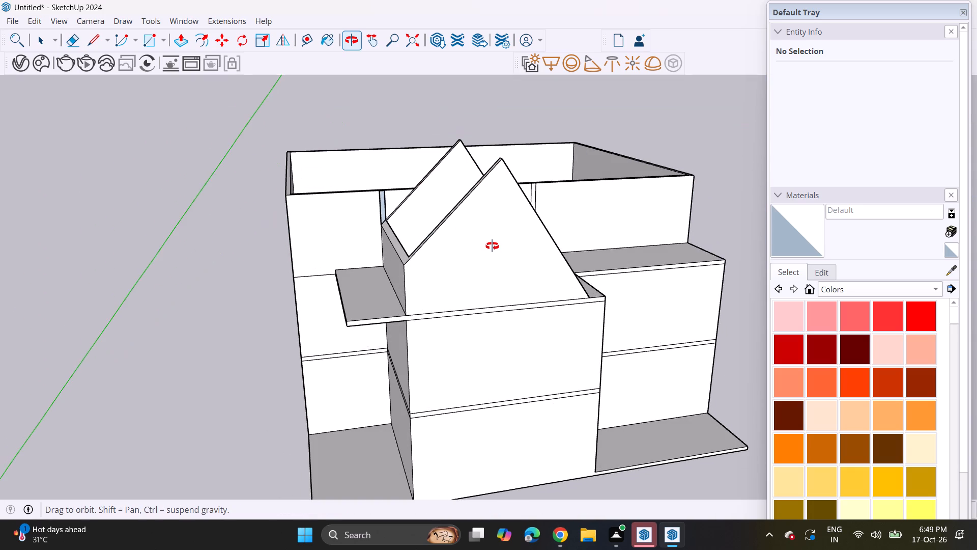
middle_drag(492, 246, 503, 321)
scroll(443, 215, up, 8)
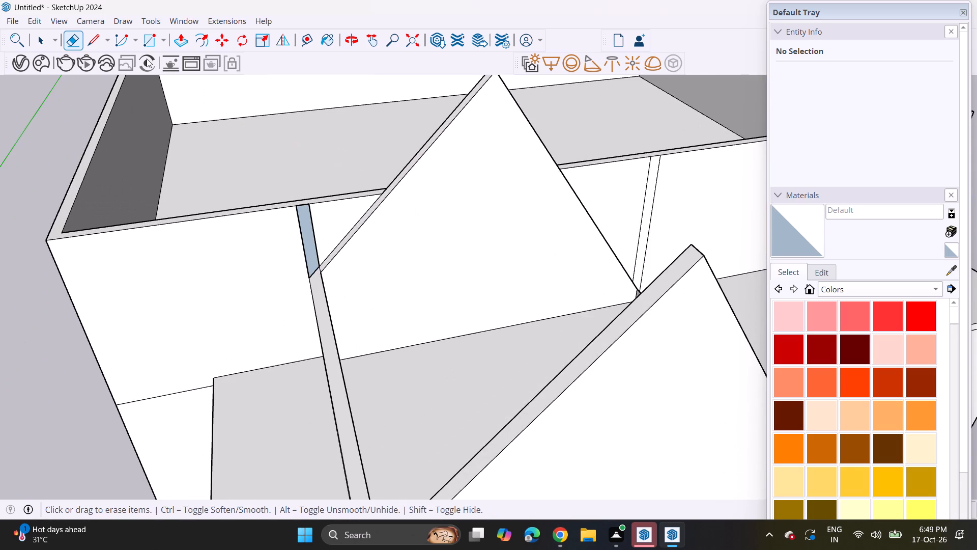
click(179, 39)
middle_drag(447, 245, 469, 287)
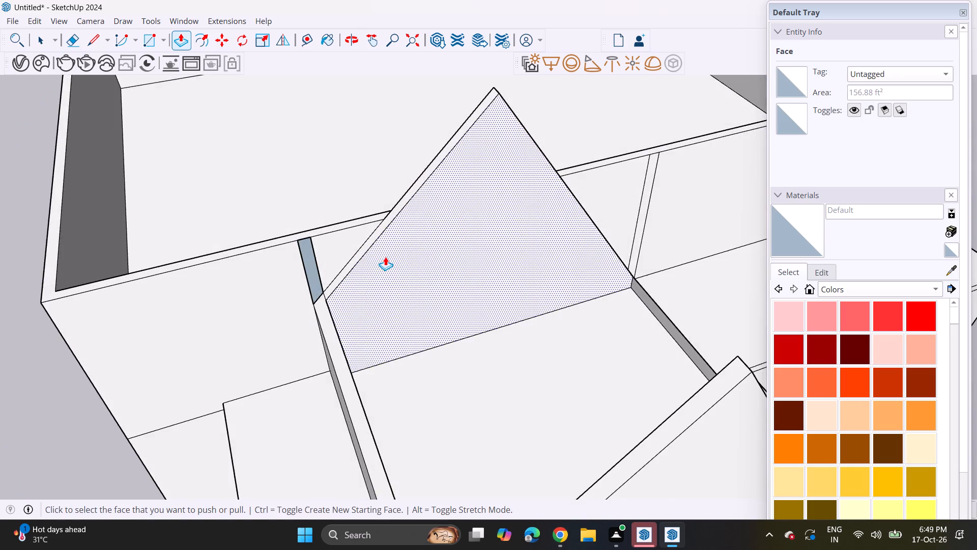
scroll(385, 257, up, 4)
click(364, 233)
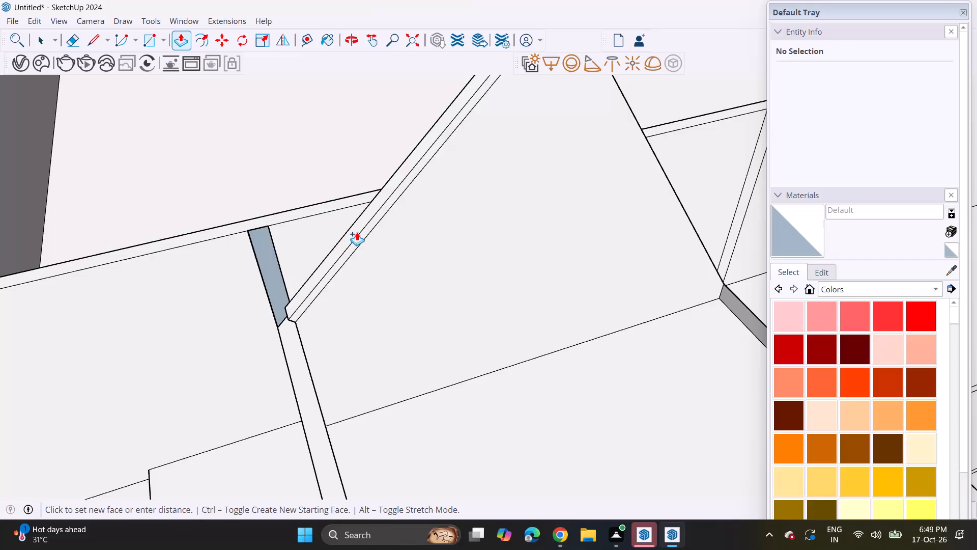
click(357, 232)
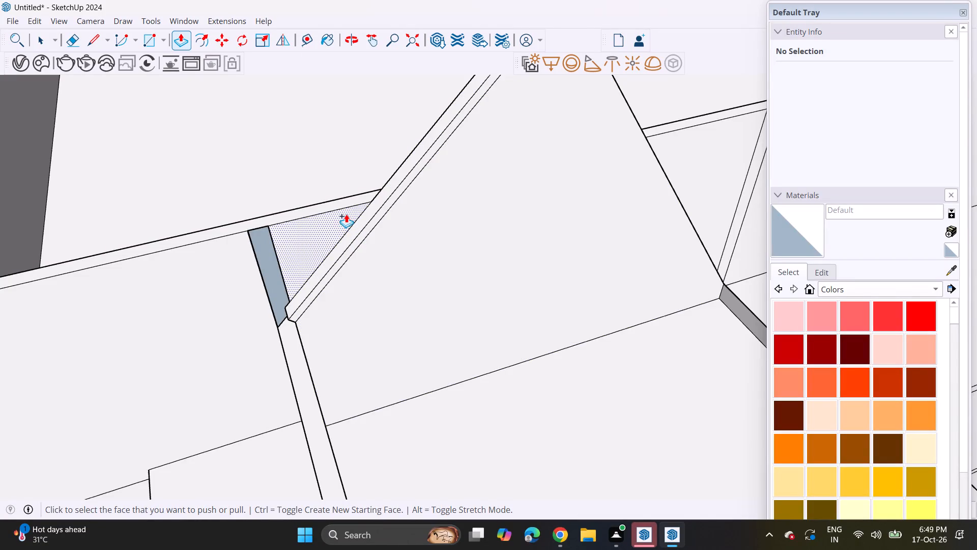
Extrude the front face of the thin layer forward past the front gable wall to form the left roof slab.
scroll(346, 214, down, 4)
middle_drag(392, 275, 355, 206)
click(350, 192)
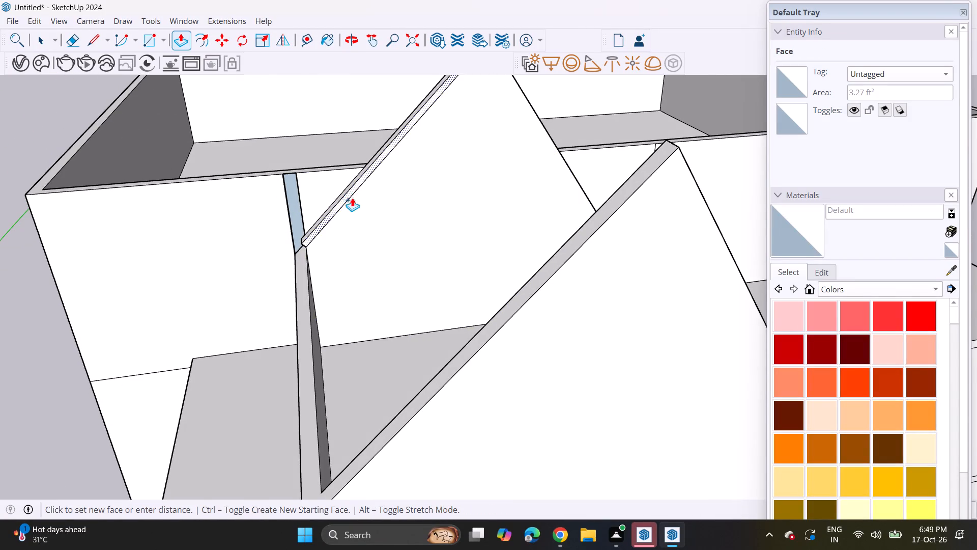
middle_drag(358, 308, 328, 223)
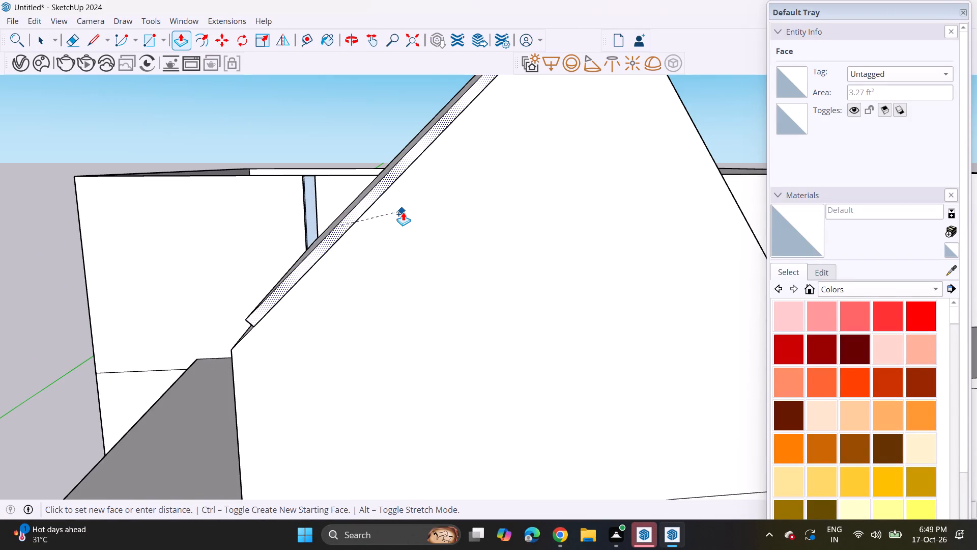
scroll(331, 274, down, 6)
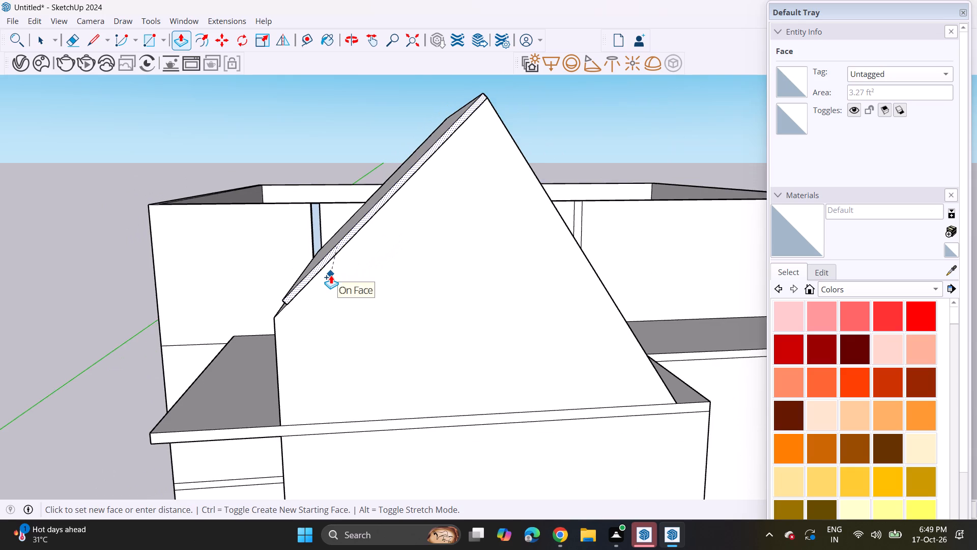
scroll(331, 275, down, 1)
shift+middle_drag(318, 282, 579, 203)
middle_drag(468, 248, 475, 252)
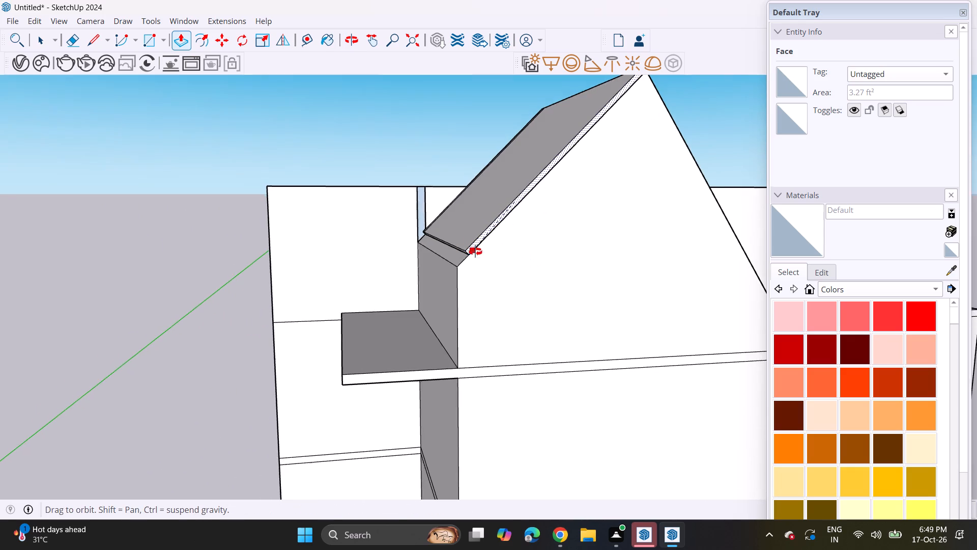
middle_drag(475, 252, 718, 285)
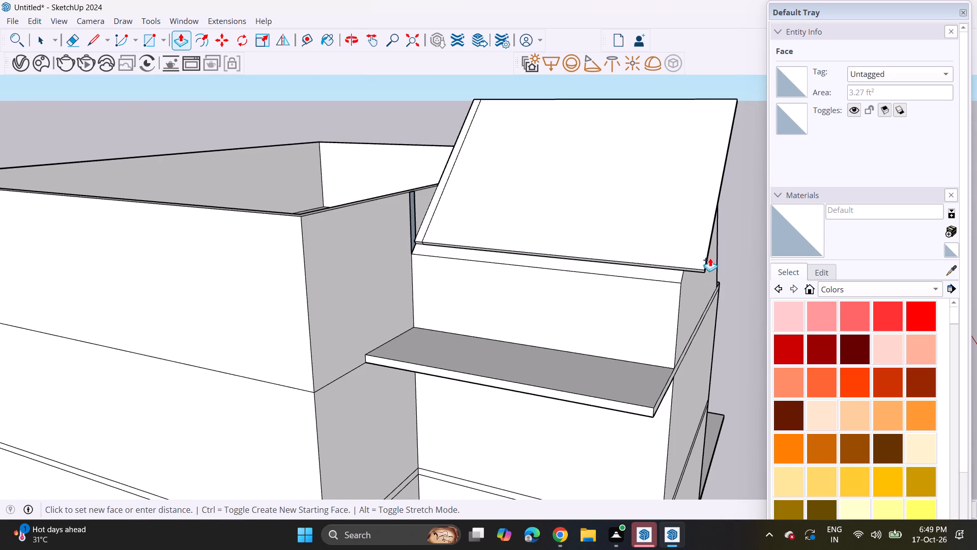
click(710, 258)
Extend the left roof slab's eave end down the slope over the top of the left side wall.
middle_drag(706, 283, 644, 273)
scroll(637, 271, up, 5)
click(624, 263)
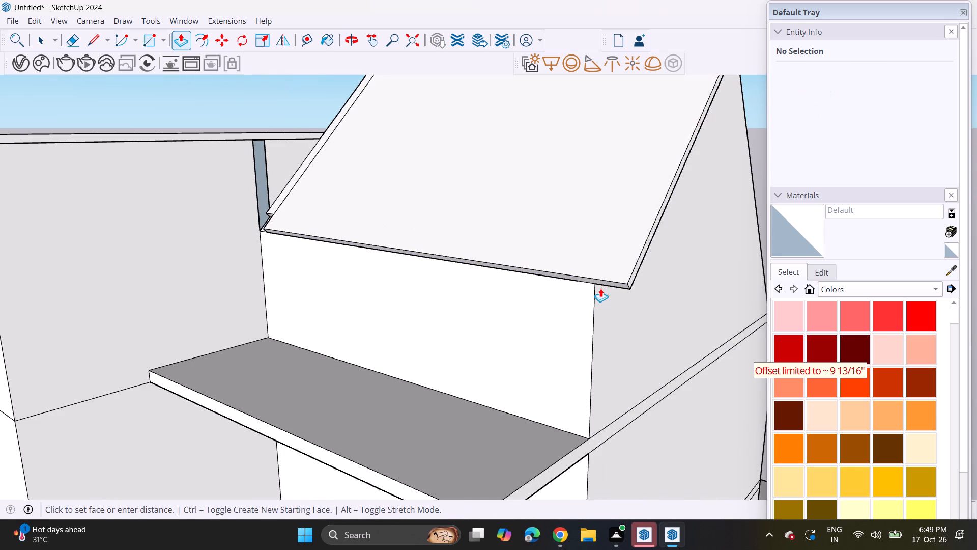
click(600, 288)
Pull the left roof slab's upper end face slightly up the slope, past the gable peaks.
middle_drag(664, 207, 486, 164)
scroll(479, 153, down, 6)
shift+middle_drag(585, 189, 409, 266)
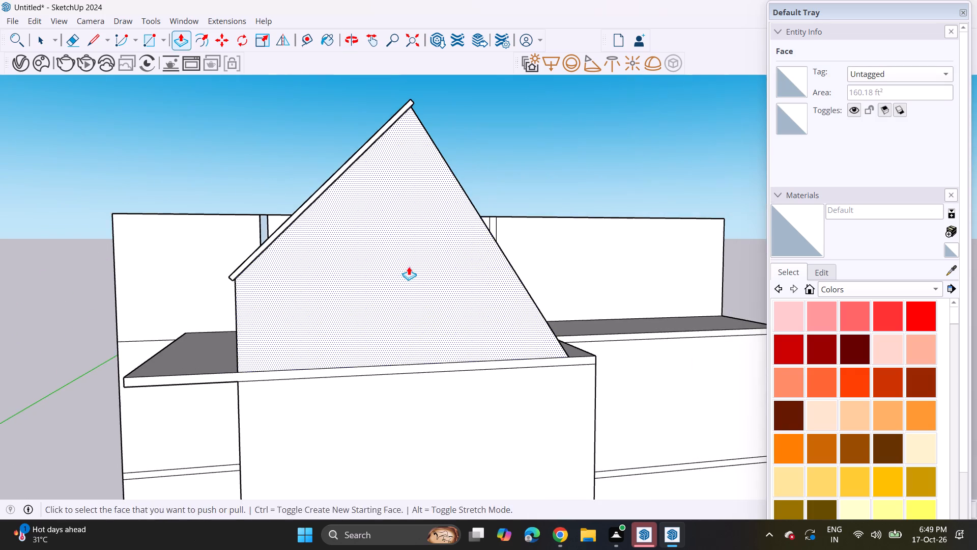
middle_drag(409, 255, 221, 362)
scroll(292, 213, up, 1)
middle_click(293, 211)
scroll(344, 108, up, 5)
middle_click(357, 154)
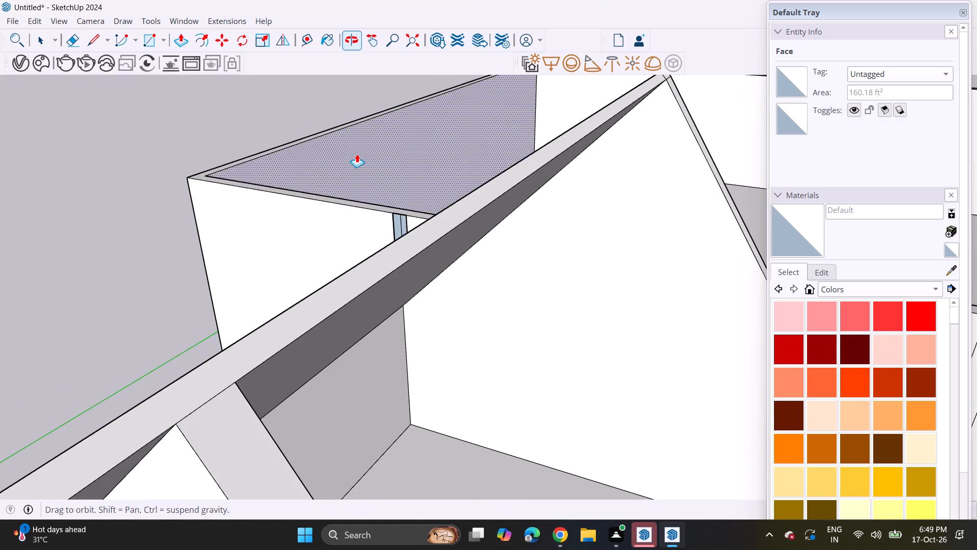
scroll(357, 154, up, 1)
scroll(357, 154, down, 4)
scroll(379, 202, down, 2)
middle_drag(381, 219, 416, 171)
middle_drag(429, 184, 429, 201)
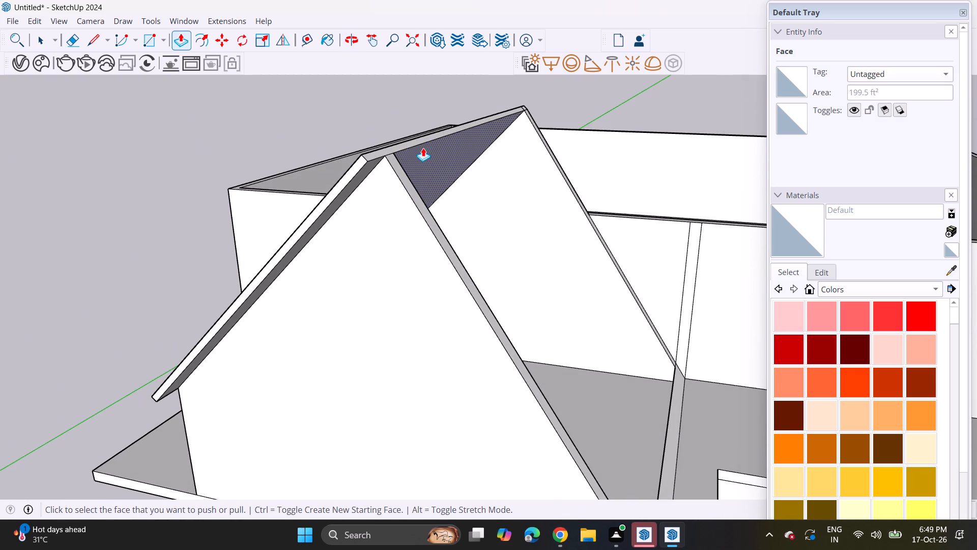
click(420, 137)
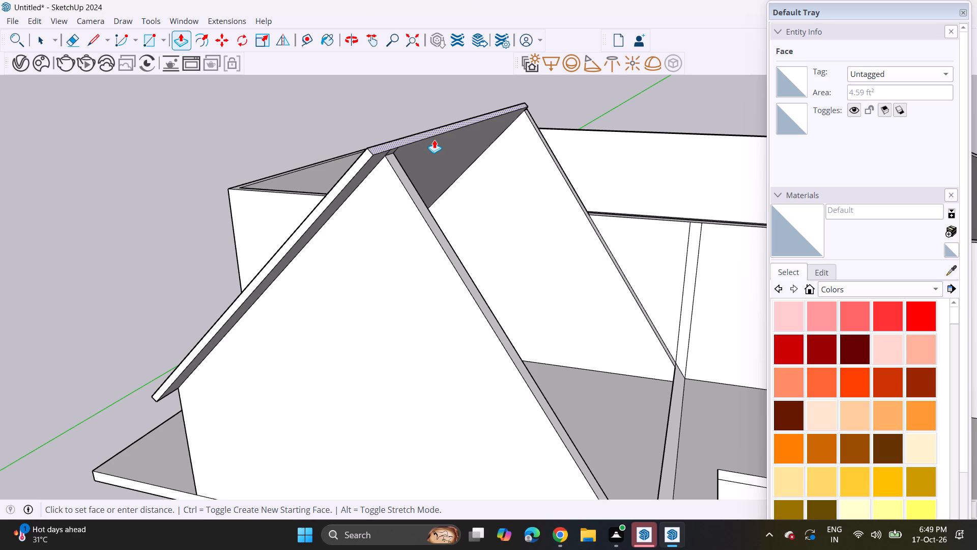
click(435, 137)
Draw a ridge line from the front gable's peak to the rear gable's peak to close the right roof slope with a face.
scroll(425, 187, up, 1)
middle_drag(425, 187, 391, 181)
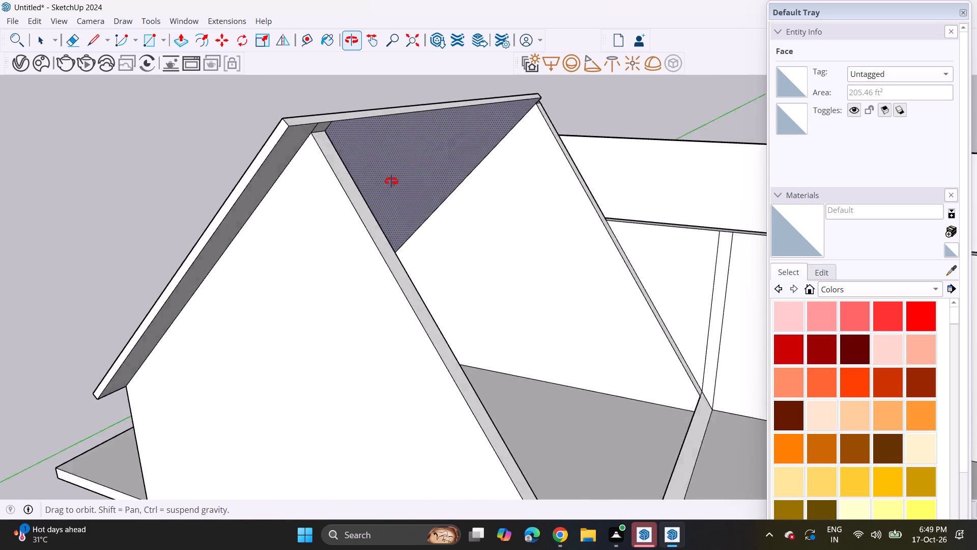
middle_drag(391, 181, 264, 194)
click(91, 36)
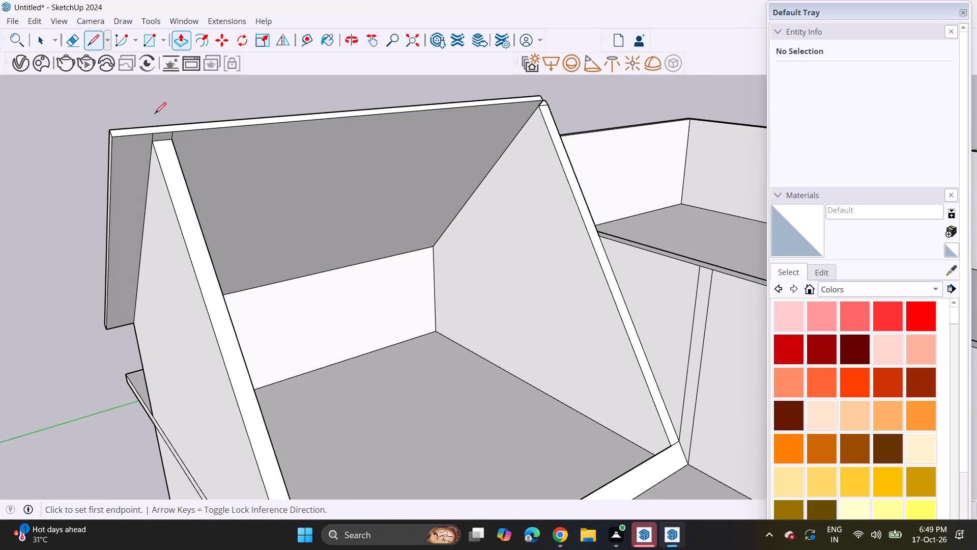
click(157, 146)
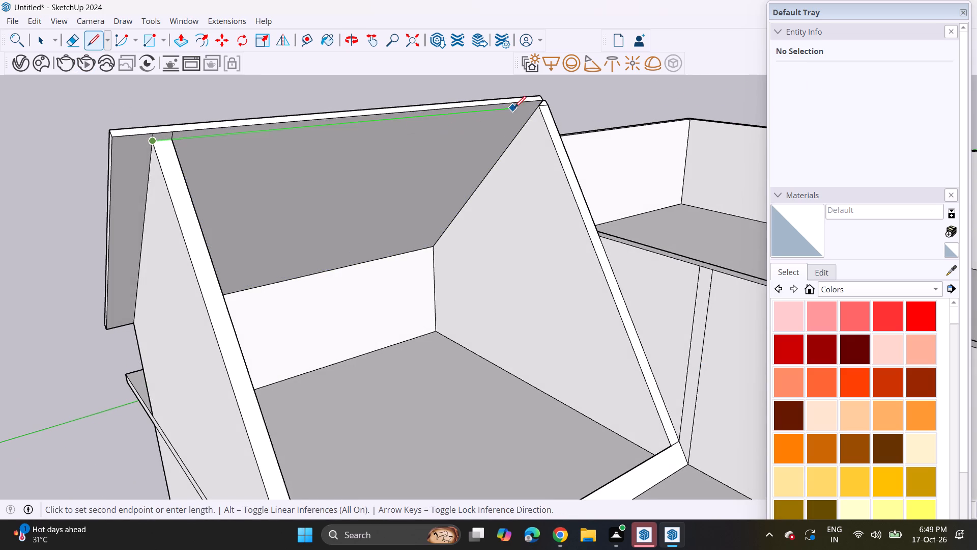
click(540, 106)
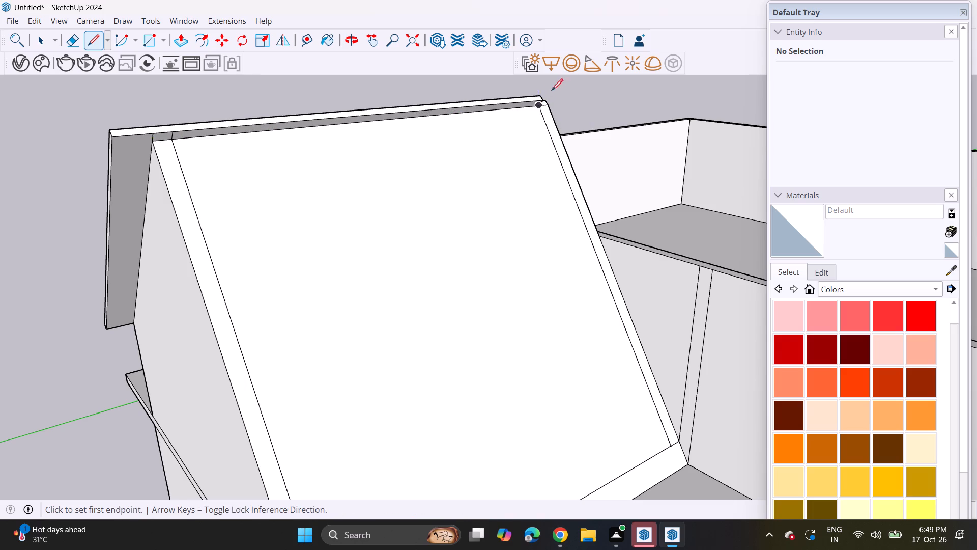
scroll(257, 187, down, 5)
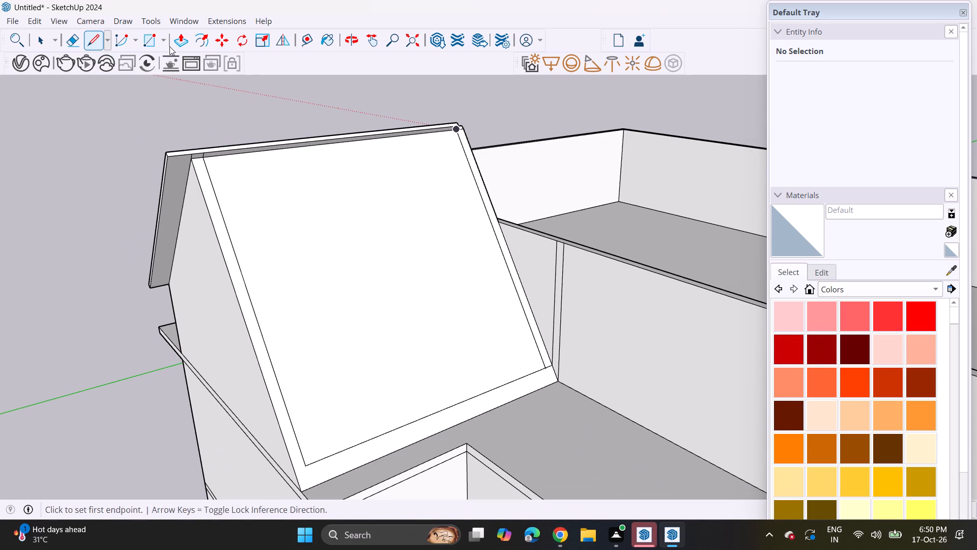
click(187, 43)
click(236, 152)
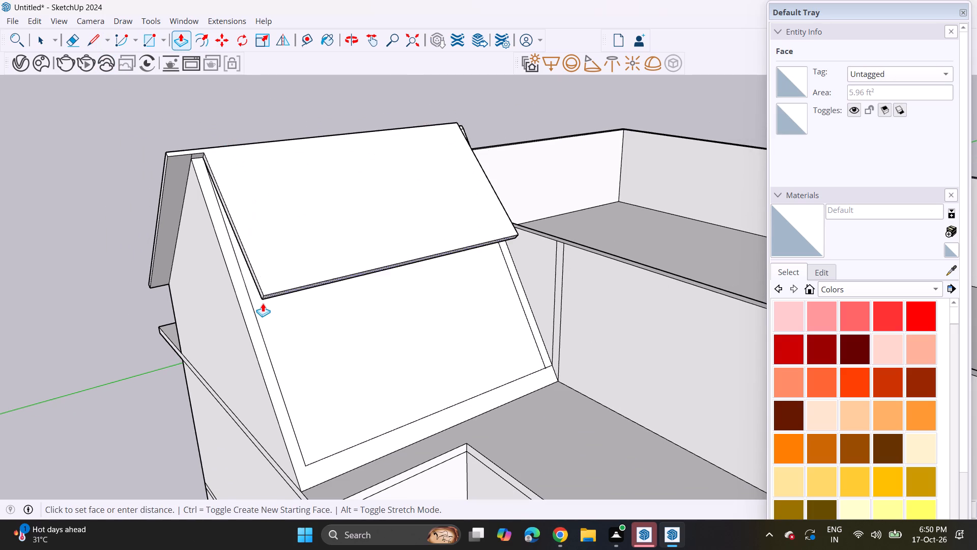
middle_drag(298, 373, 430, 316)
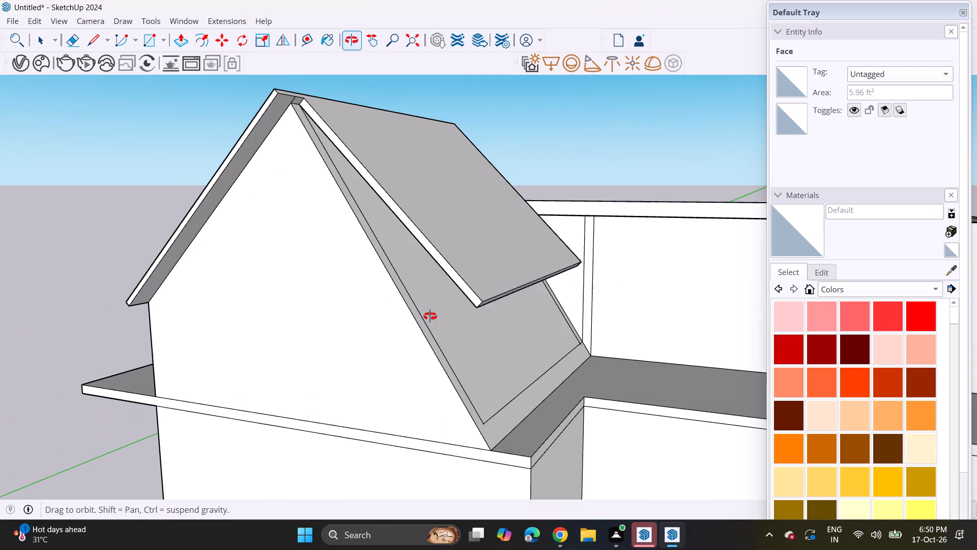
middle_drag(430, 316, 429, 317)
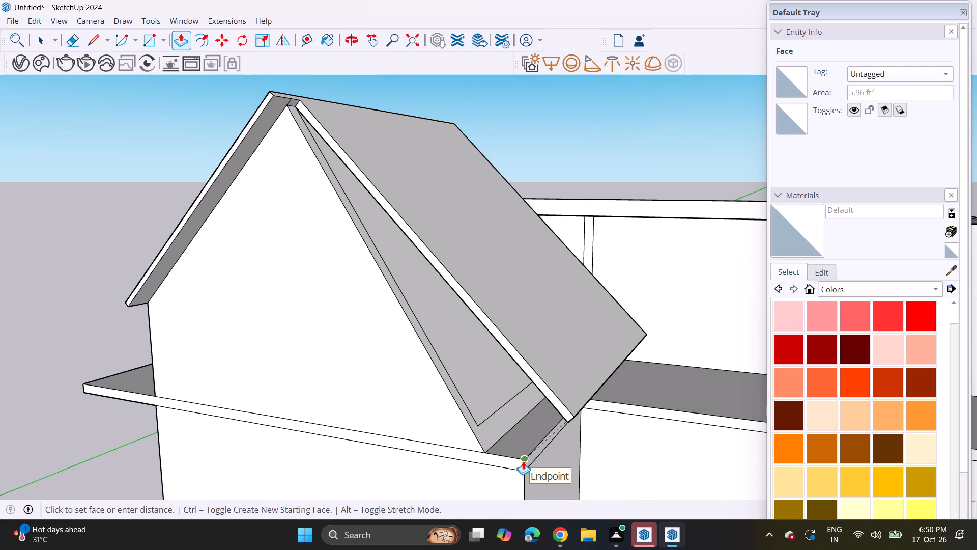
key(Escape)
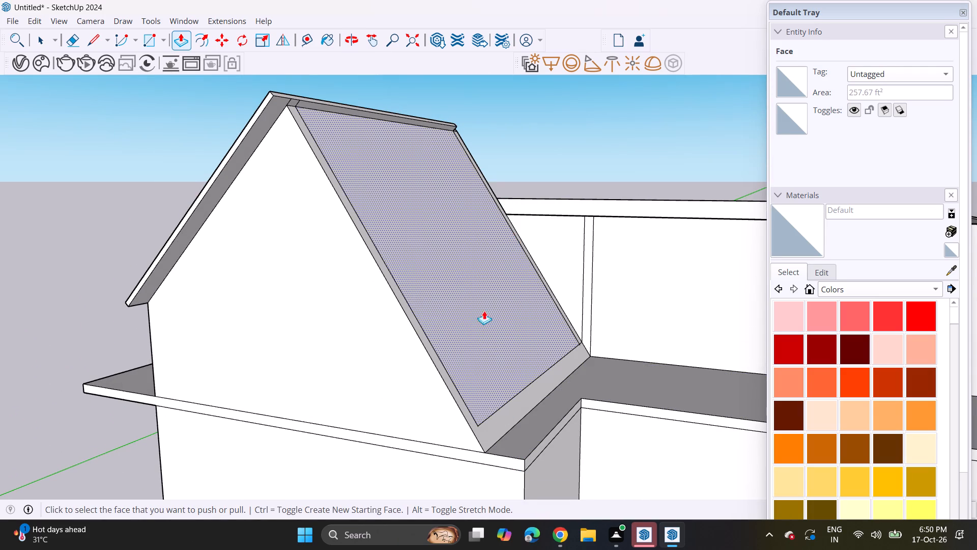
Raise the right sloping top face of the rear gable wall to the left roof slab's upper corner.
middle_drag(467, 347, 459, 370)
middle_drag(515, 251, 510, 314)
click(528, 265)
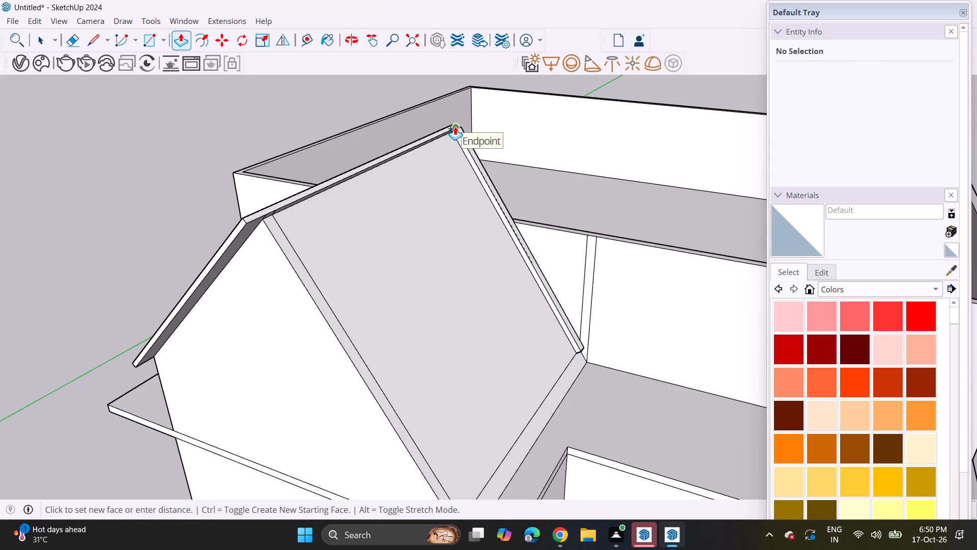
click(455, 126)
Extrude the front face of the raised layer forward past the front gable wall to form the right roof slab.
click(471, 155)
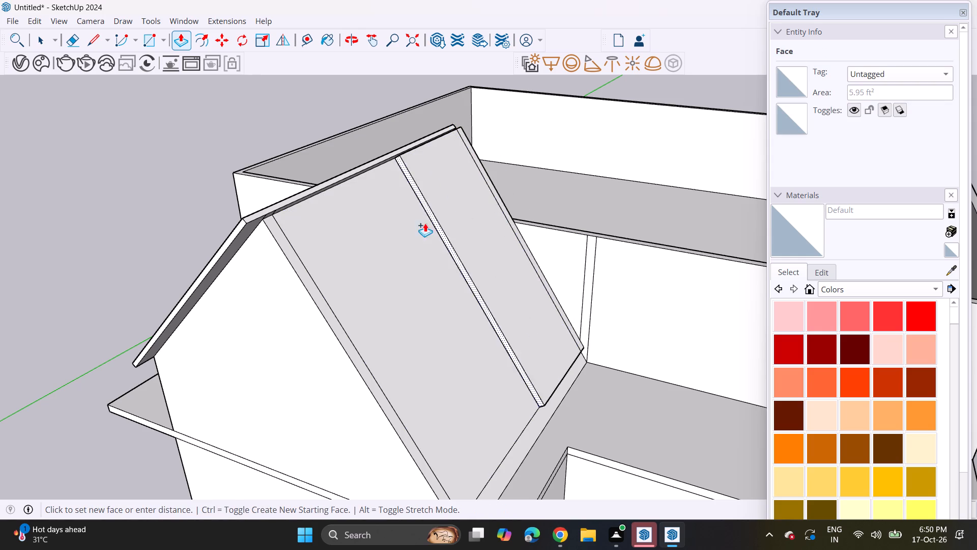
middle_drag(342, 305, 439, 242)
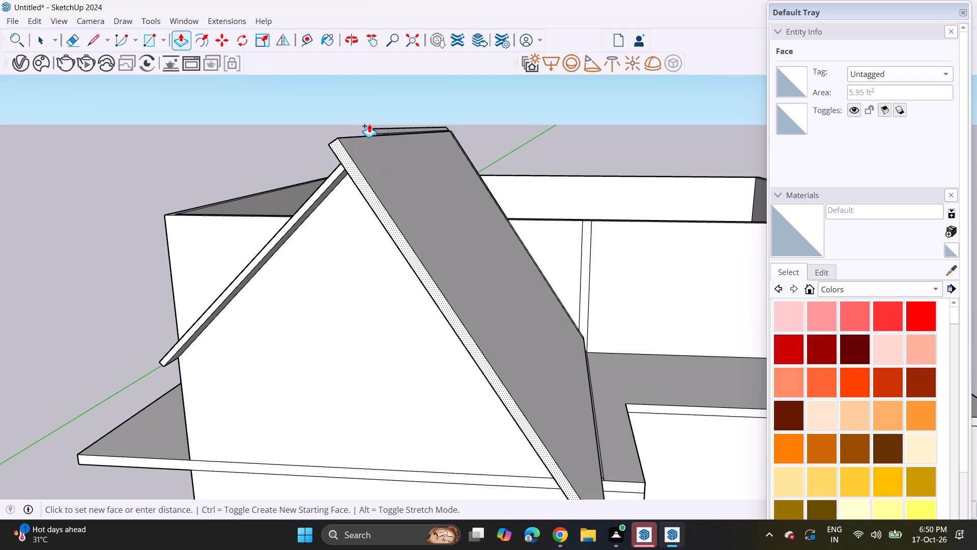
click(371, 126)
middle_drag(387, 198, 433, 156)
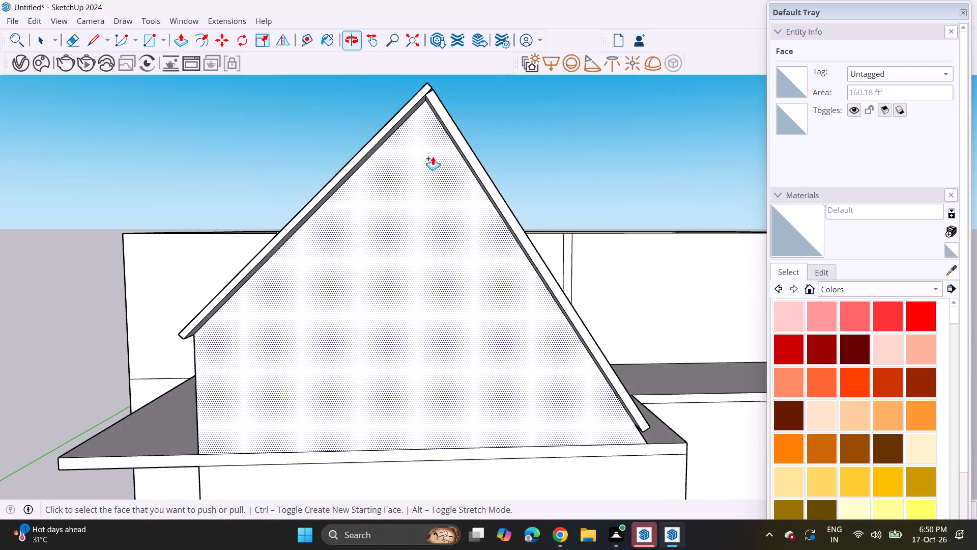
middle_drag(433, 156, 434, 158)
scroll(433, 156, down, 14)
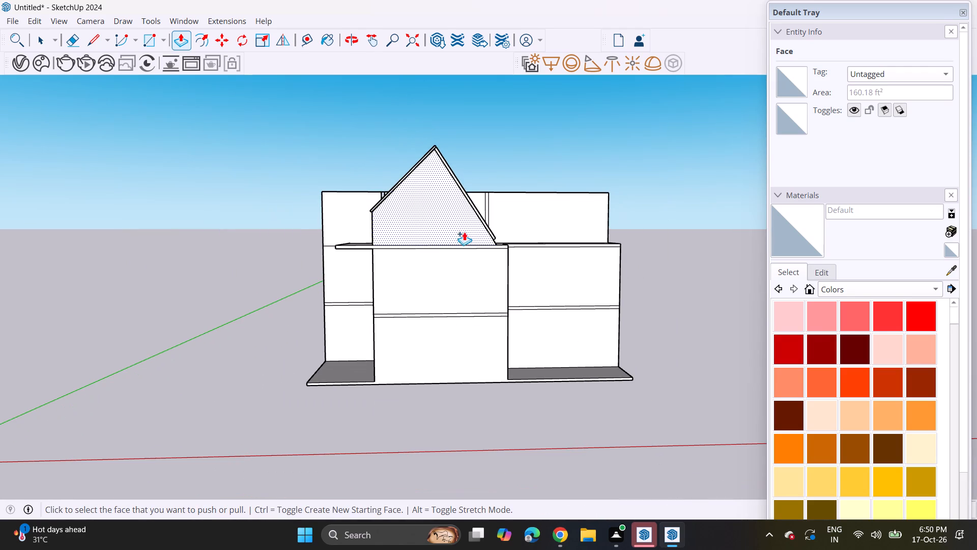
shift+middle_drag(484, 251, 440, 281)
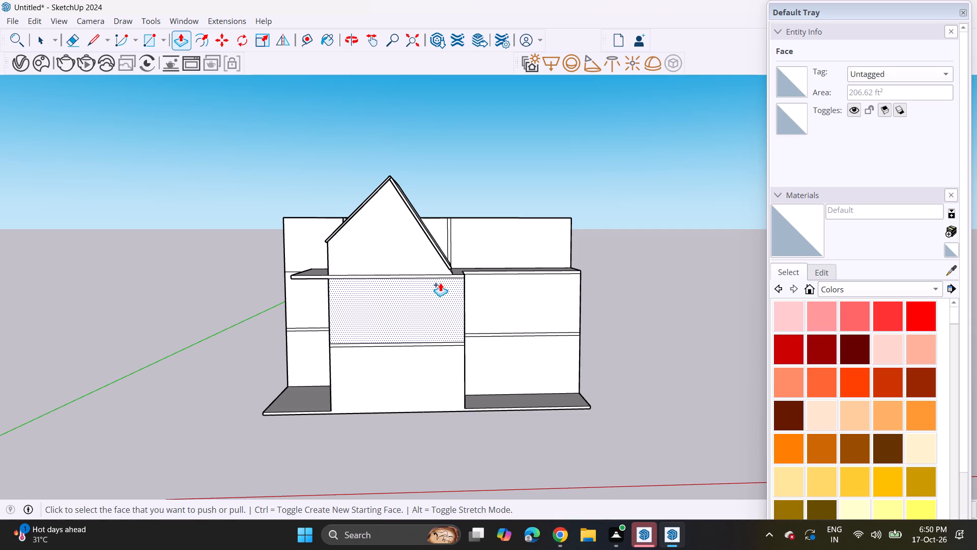
Undo the roof, gable cuts and third-level front-room walls back to the flat wall outline on the slab.
key(ctrl+z)
key(ctrl+z)
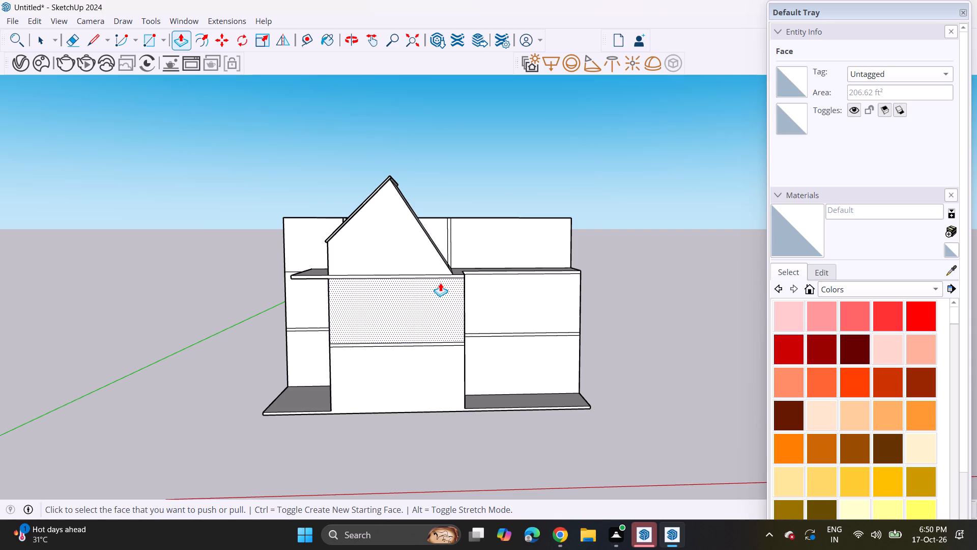
key(ctrl+z)
key(ctrl+z)
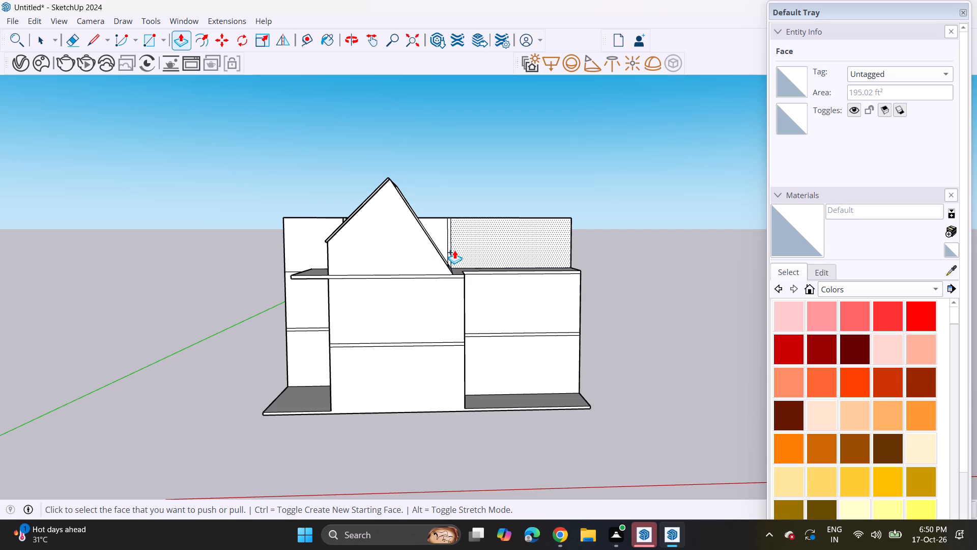
key(ctrl+z)
key(ctrl+z)
key(ctrl+z)
key(ctrl+z)
key(z)
key(ctrl+z)
key(ctrl+z)
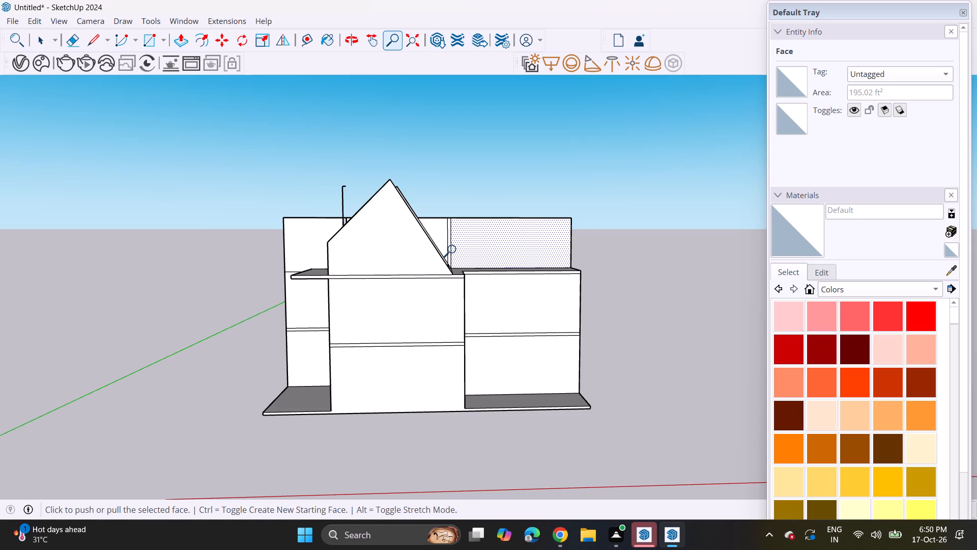
key(ctrl+z)
key(ctrl+z)
key(ctrl+z)
key(ctrl+z)
key(ctrl+z)
key(ctrl+z)
key(ctrl+z)
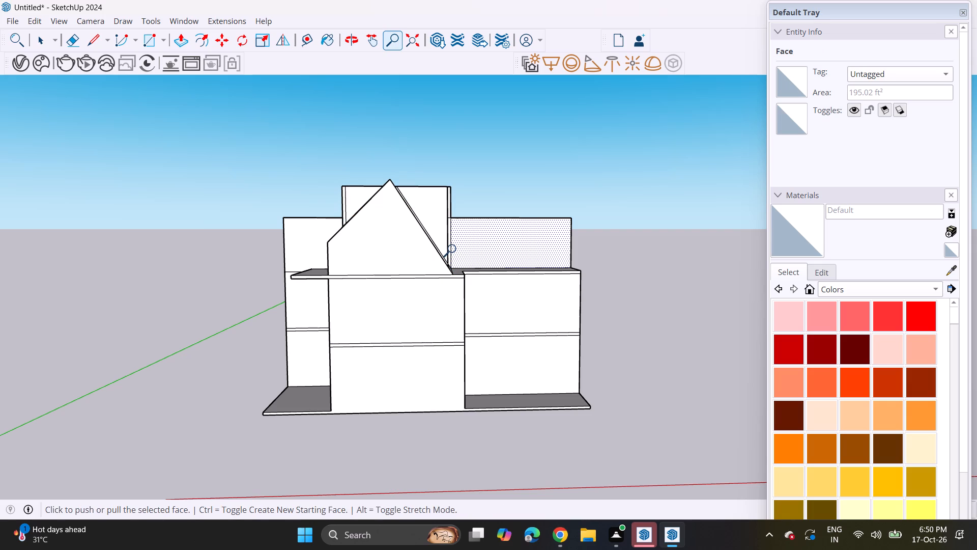
key(ctrl+z)
key(ctrl+z)
key(ctrl+z)
key(ctrl+z)
key(ctrl+z)
key(ctrl+z)
key(ctrl+z)
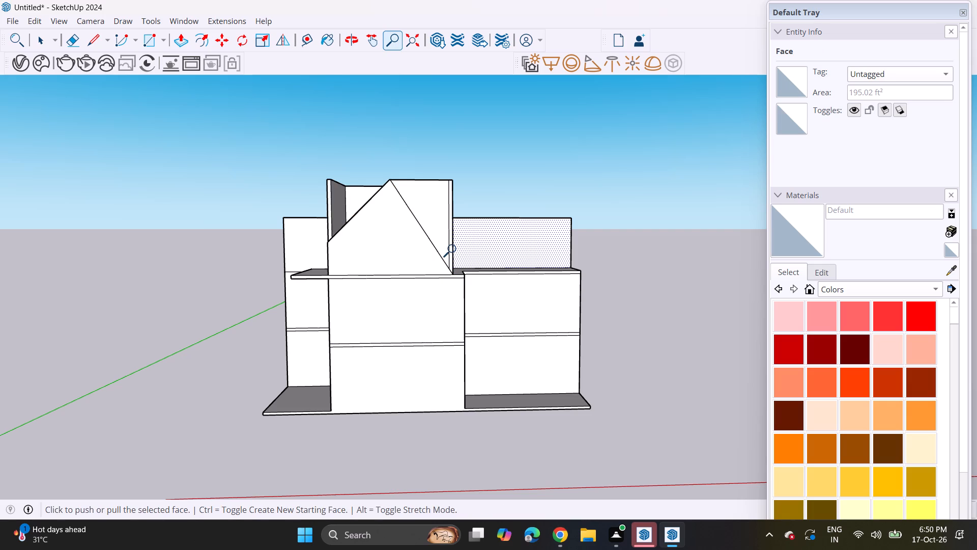
key(ctrl+z)
key(ctrl+z)
key(ctrl+z)
key(ctrl+z)
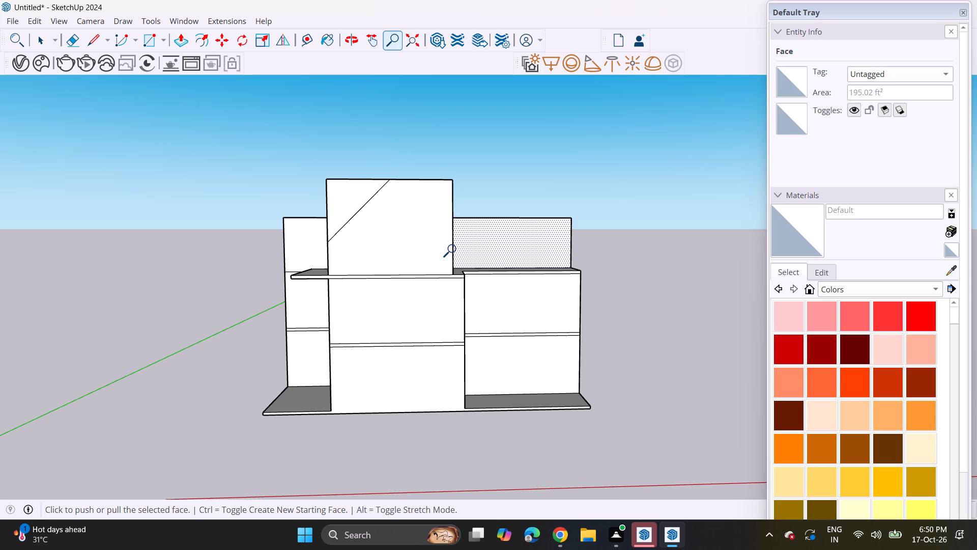
middle_drag(515, 244, 500, 252)
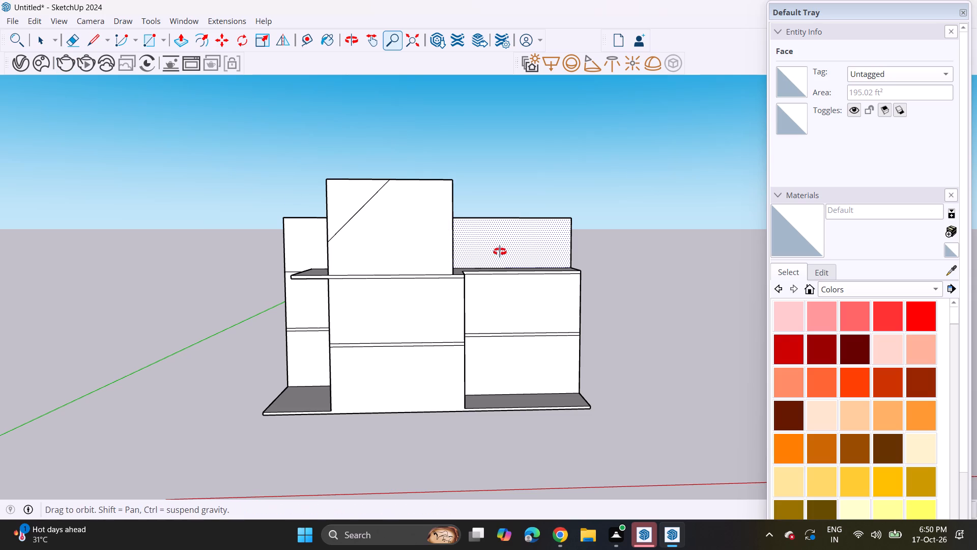
middle_drag(500, 252, 356, 333)
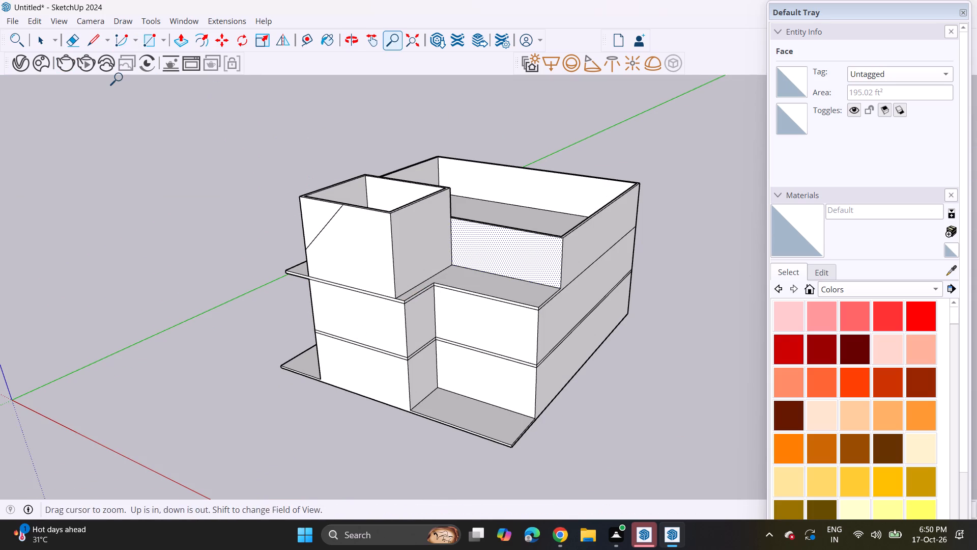
key(ctrl+z)
key(ctrl+z)
key(ctrl+z)
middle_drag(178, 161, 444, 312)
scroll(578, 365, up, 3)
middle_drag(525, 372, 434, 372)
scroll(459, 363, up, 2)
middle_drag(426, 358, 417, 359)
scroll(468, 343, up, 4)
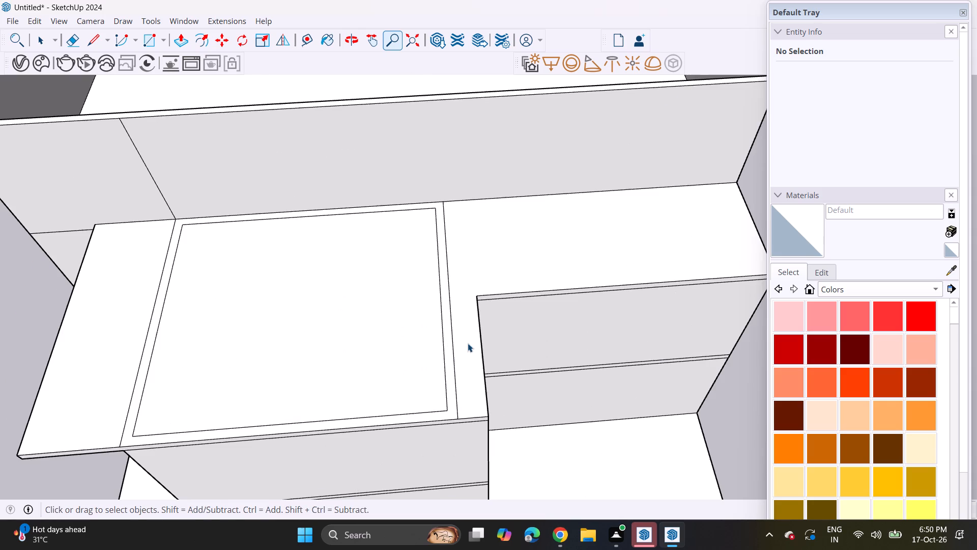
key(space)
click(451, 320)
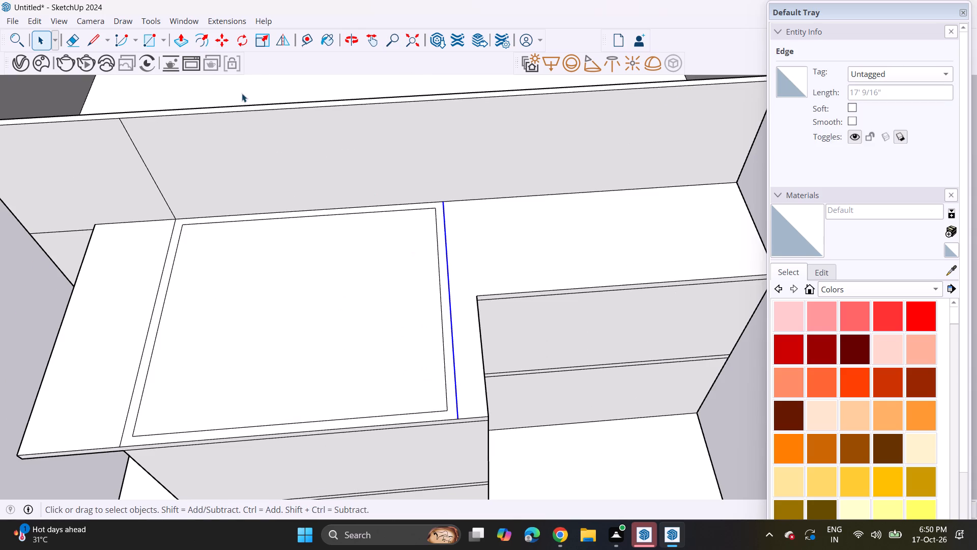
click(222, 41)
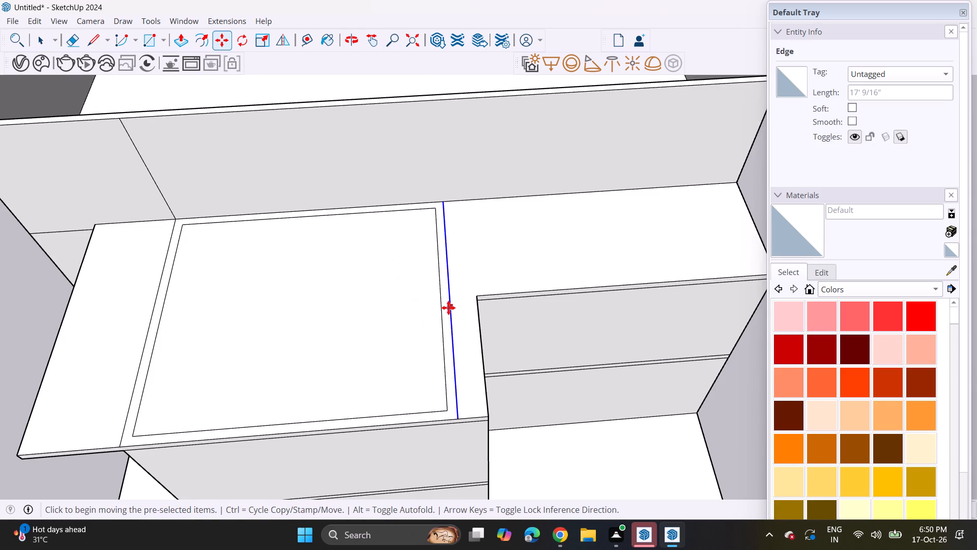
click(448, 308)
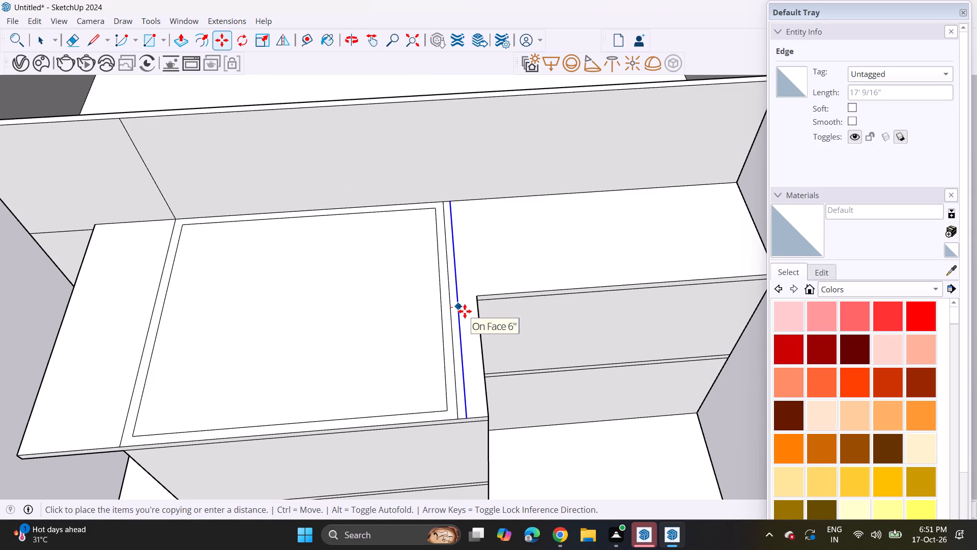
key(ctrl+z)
Move the right outer edge of the front-room wall outline outward, in line with the recessed corner's side edge.
key(space)
click(452, 326)
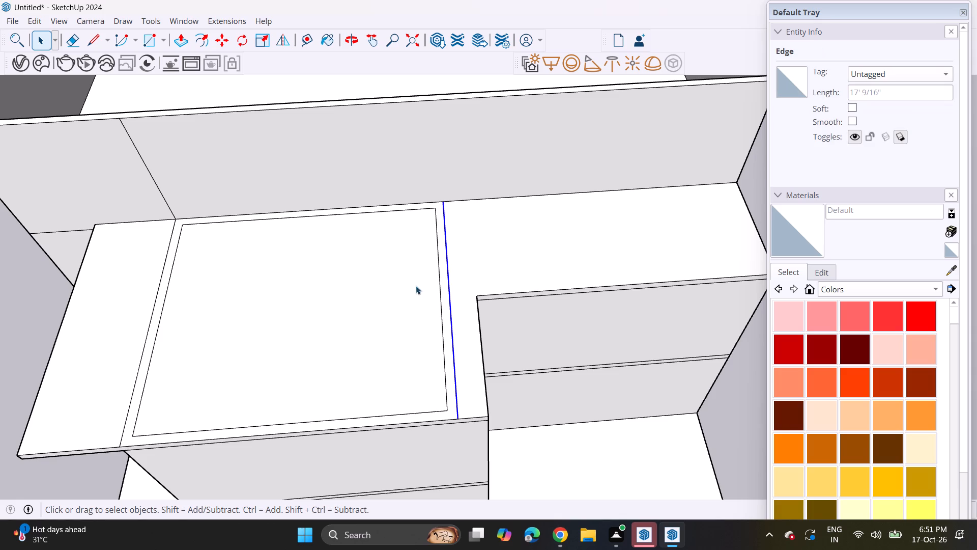
click(224, 37)
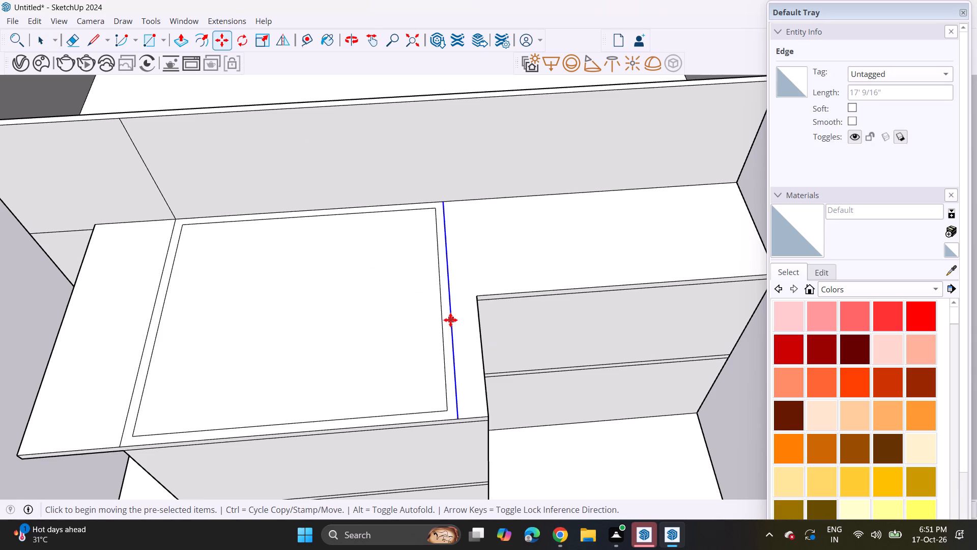
click(450, 320)
click(477, 319)
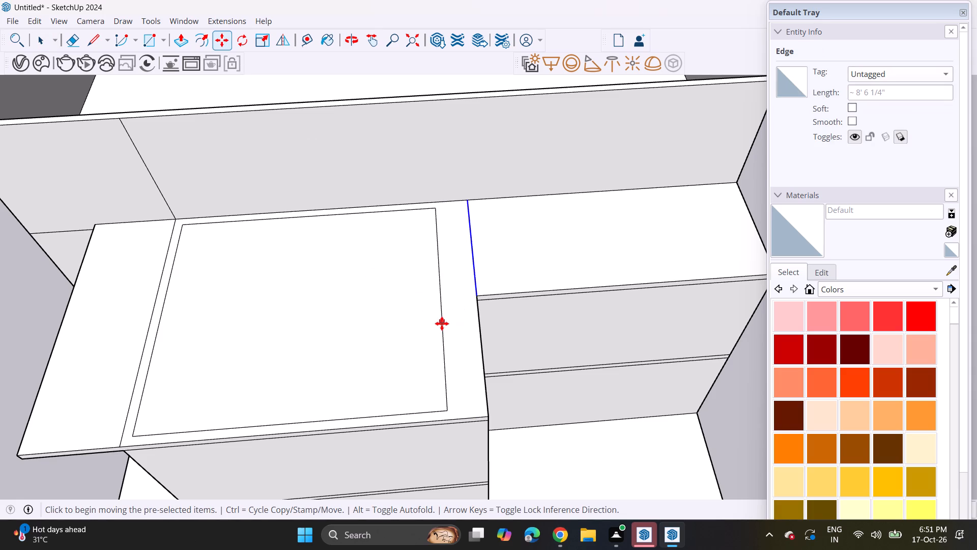
Move the right inner edge of the front-room wall outline outward to sit just inside the relocated outer edge.
key(space)
click(441, 323)
key(m)
click(444, 319)
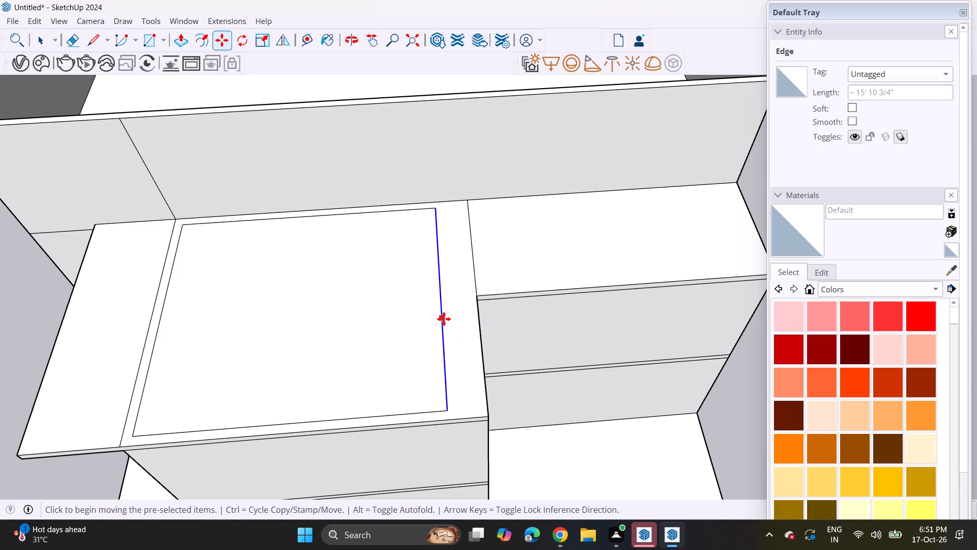
click(471, 317)
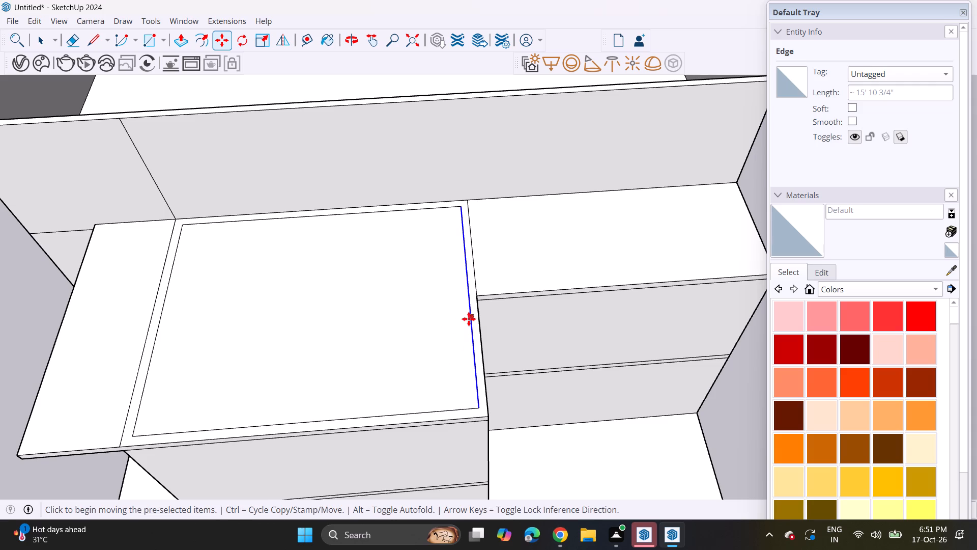
Extrude the widened wall outline upward to form third-level front-room walls taller than the rear storey's walls.
click(179, 30)
click(187, 44)
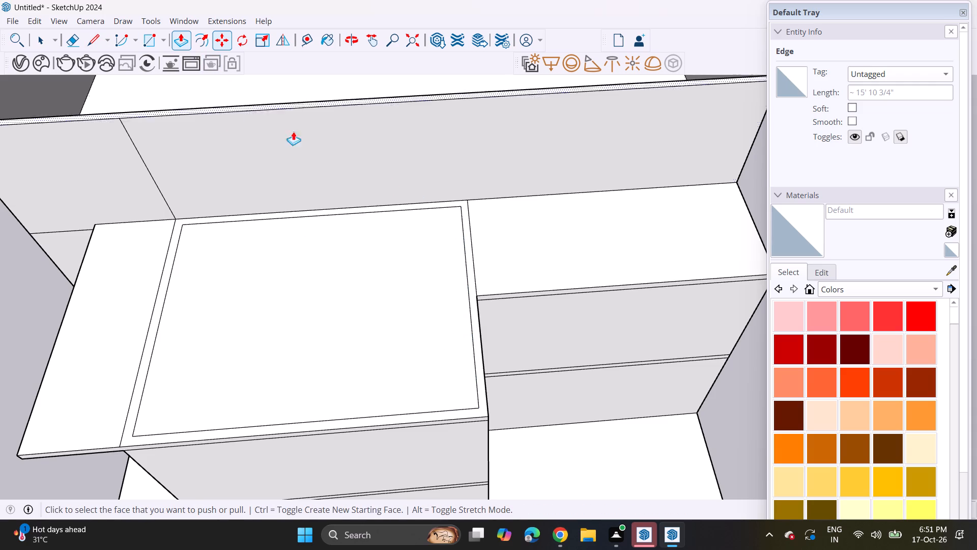
click(469, 261)
scroll(449, 195, down, 5)
middle_drag(477, 274, 448, 147)
shift+middle_drag(454, 136, 469, 225)
middle_drag(467, 230, 480, 154)
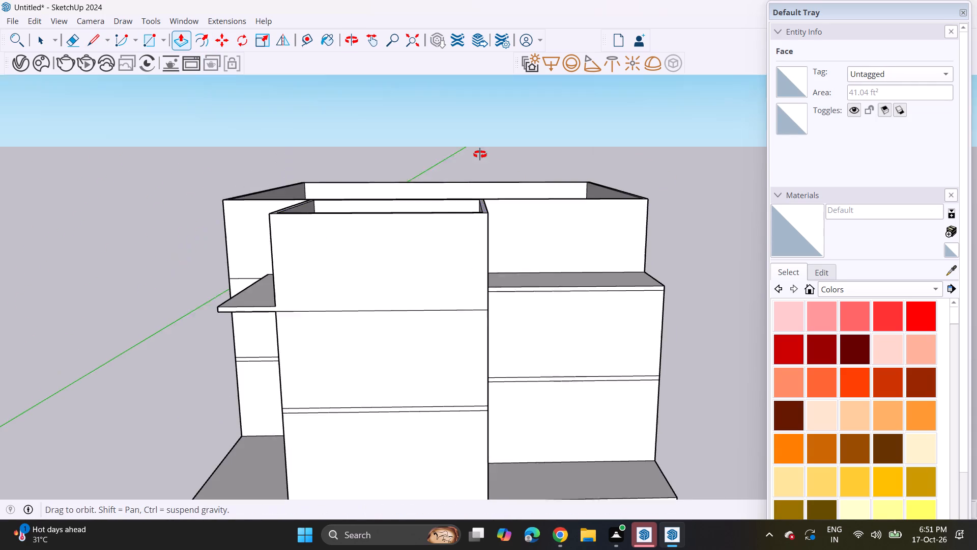
middle_drag(480, 154, 479, 147)
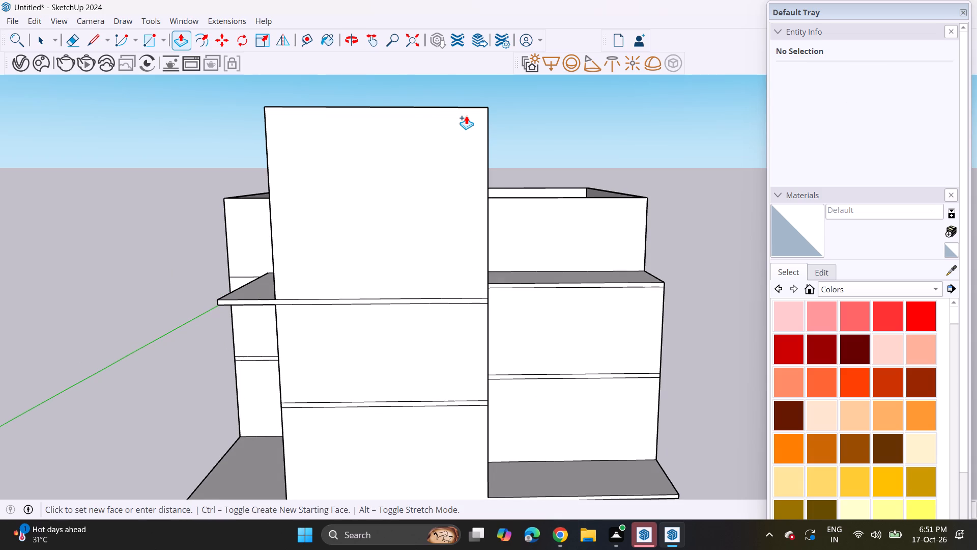
middle_drag(464, 116, 322, 146)
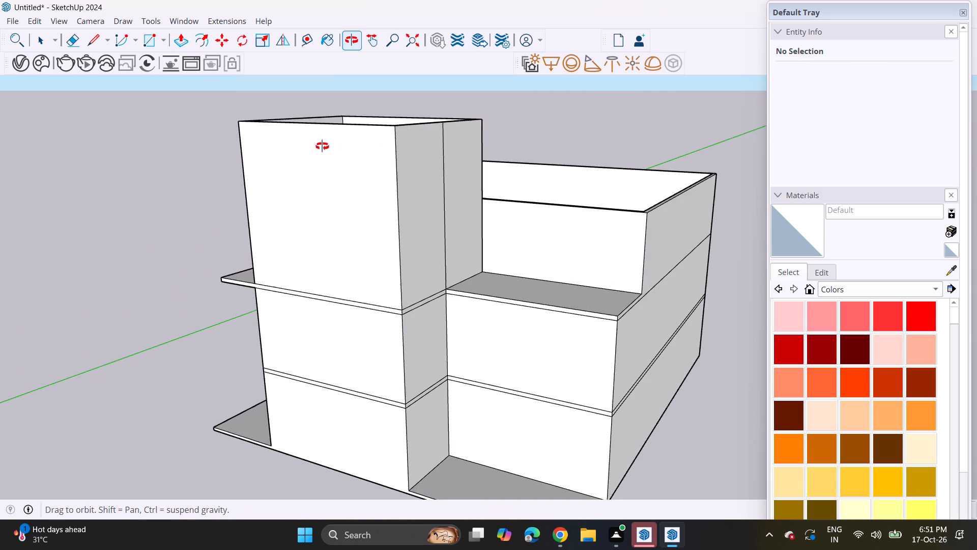
middle_drag(322, 146, 321, 147)
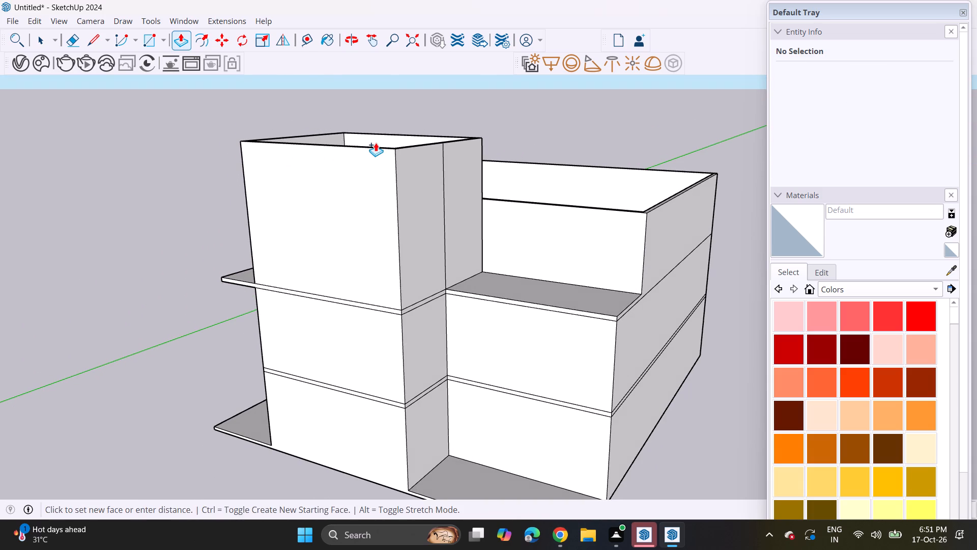
click(376, 143)
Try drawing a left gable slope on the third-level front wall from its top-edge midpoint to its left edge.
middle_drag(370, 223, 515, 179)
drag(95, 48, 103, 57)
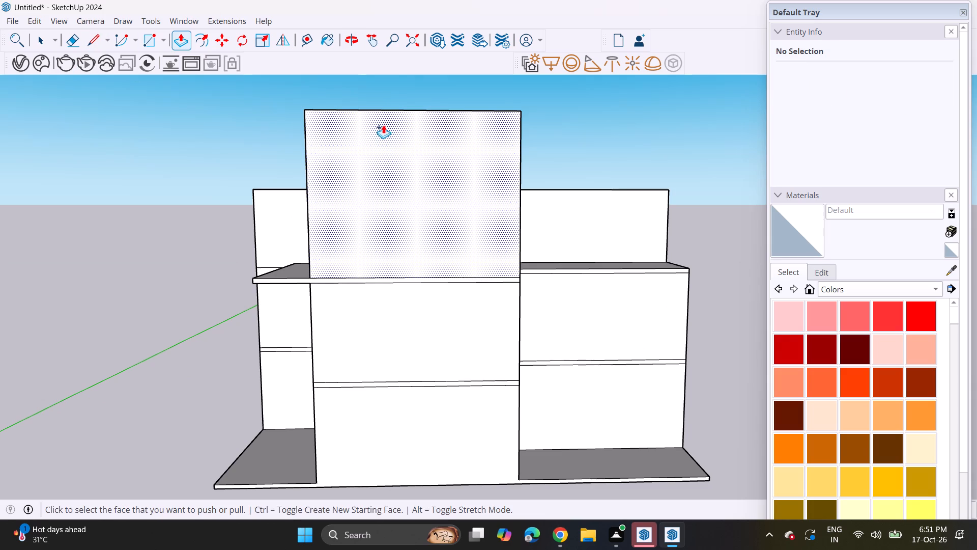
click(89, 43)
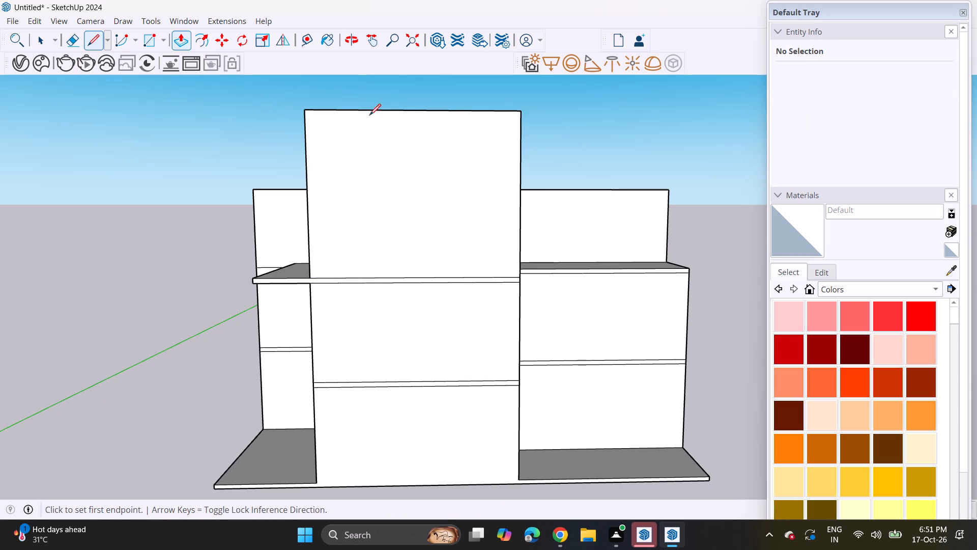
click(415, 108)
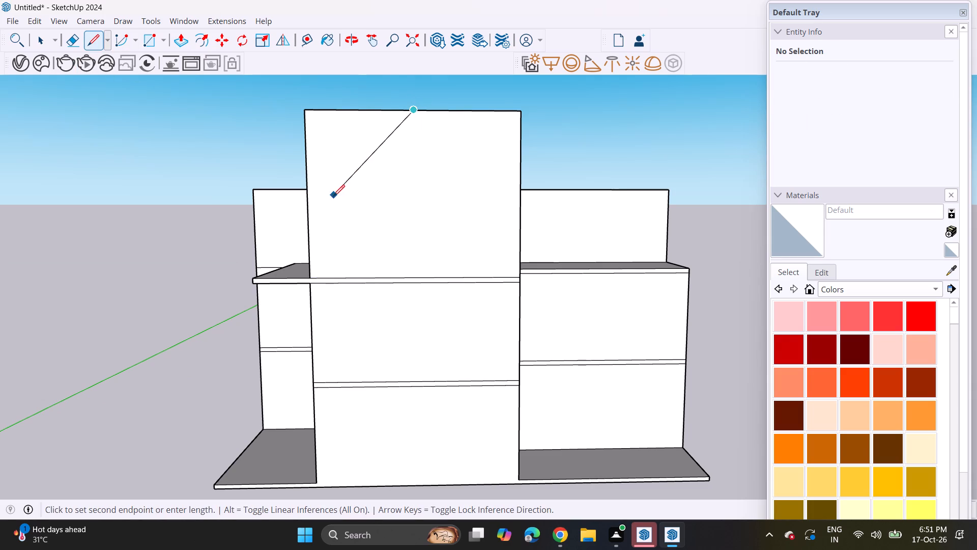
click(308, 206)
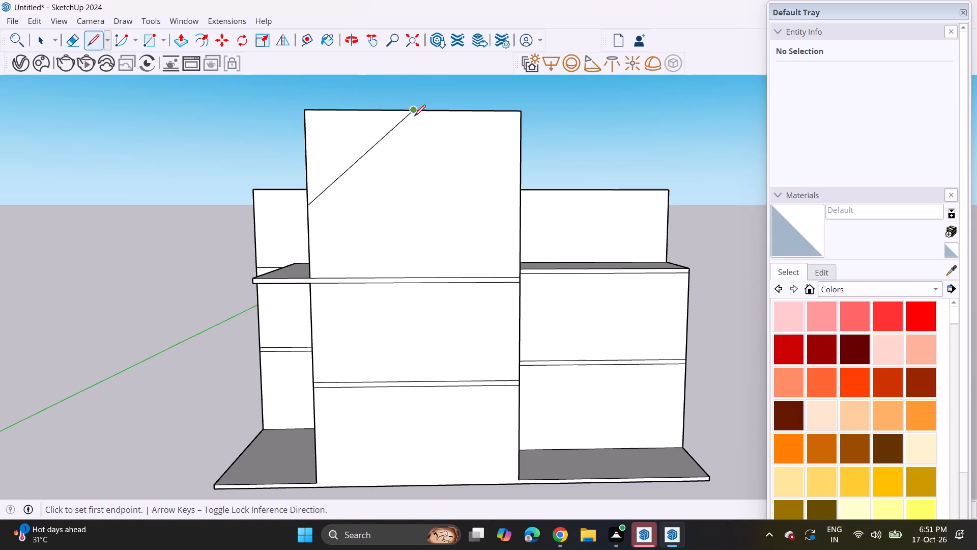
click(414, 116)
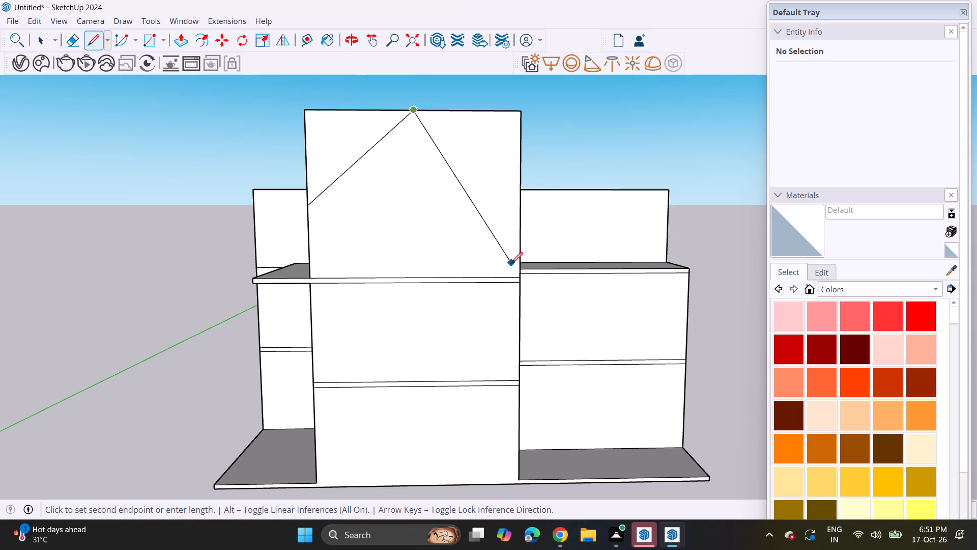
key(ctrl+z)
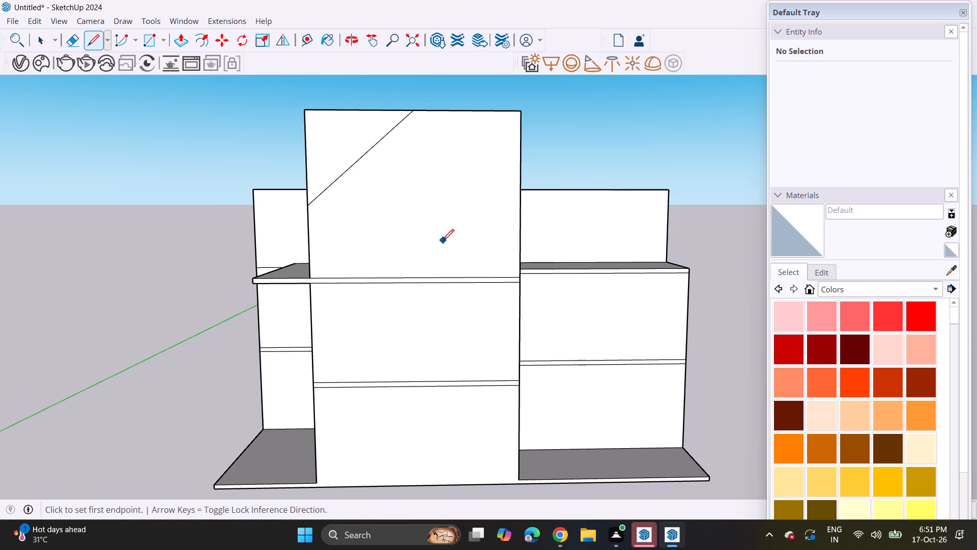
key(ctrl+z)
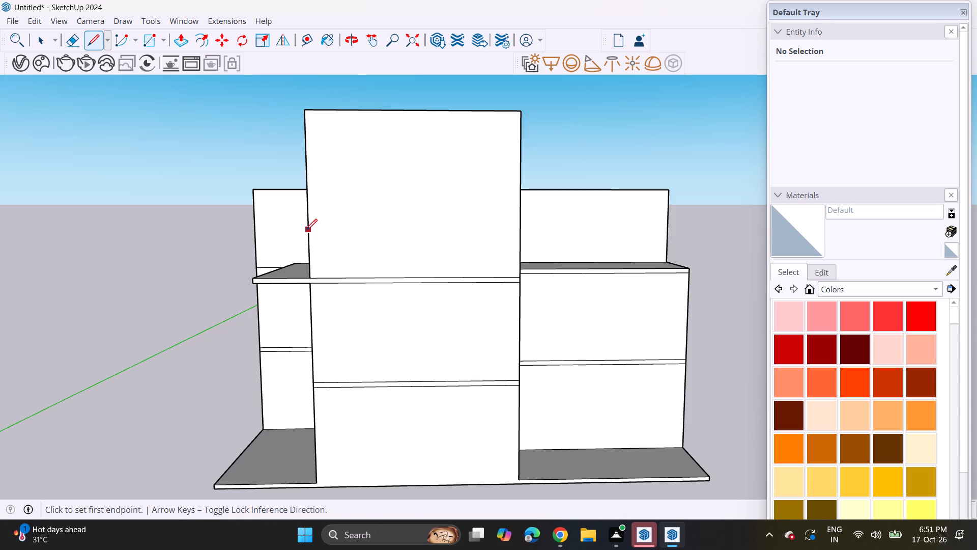
Draw gable slopes on the front wall from the top-edge midpoint to a low point on the left edge and to the bottom-right corner.
click(306, 226)
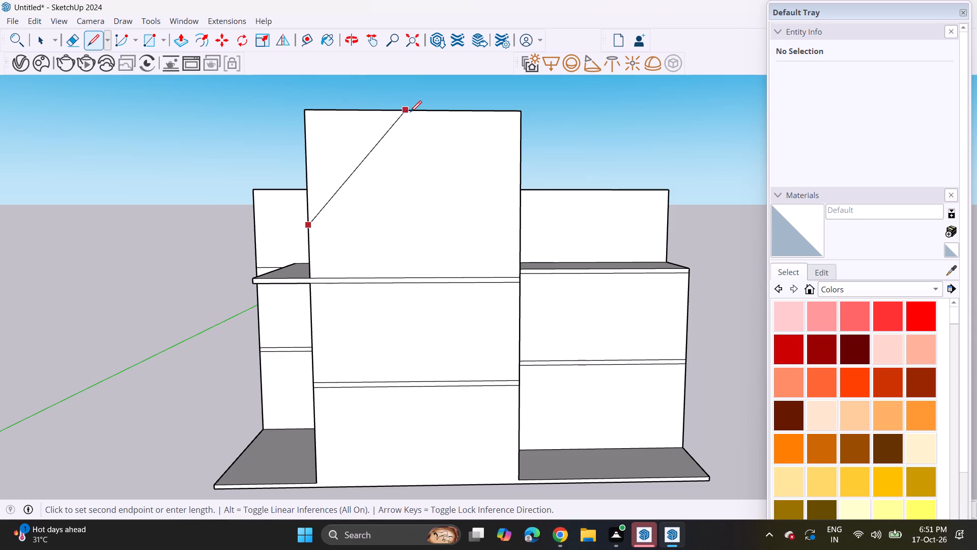
click(412, 113)
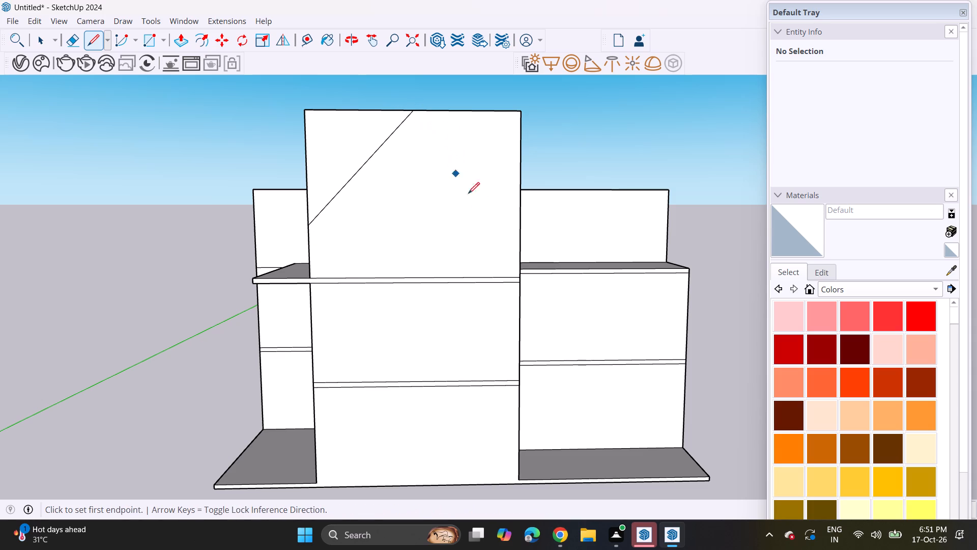
click(418, 114)
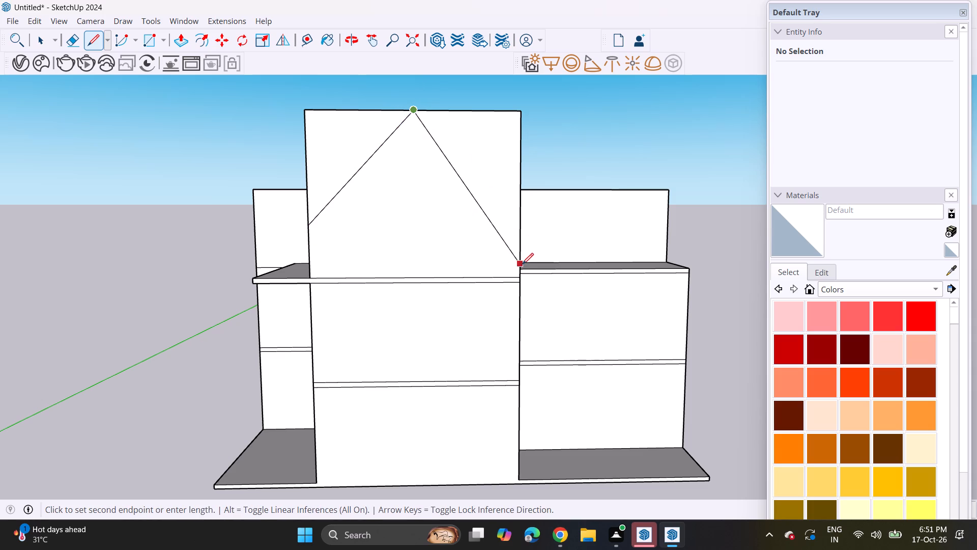
click(517, 278)
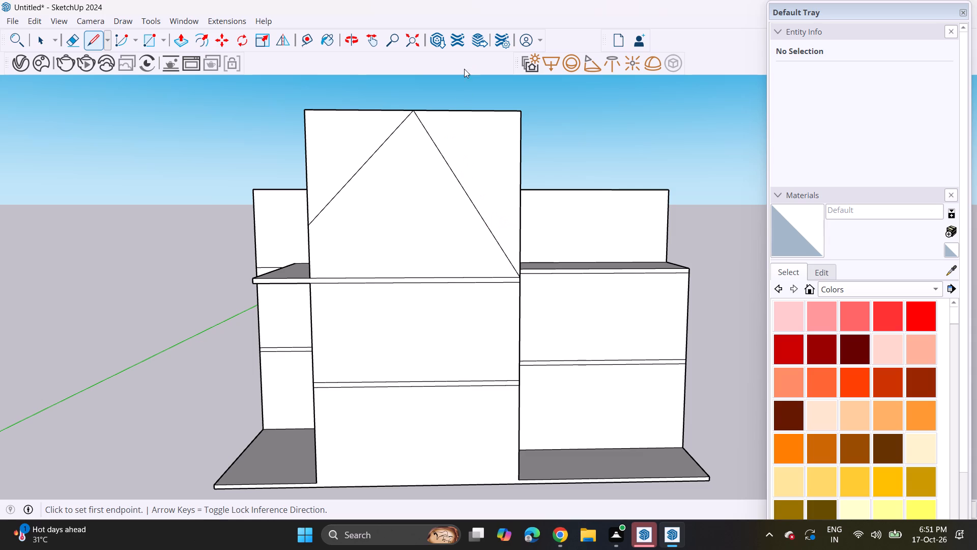
key(space)
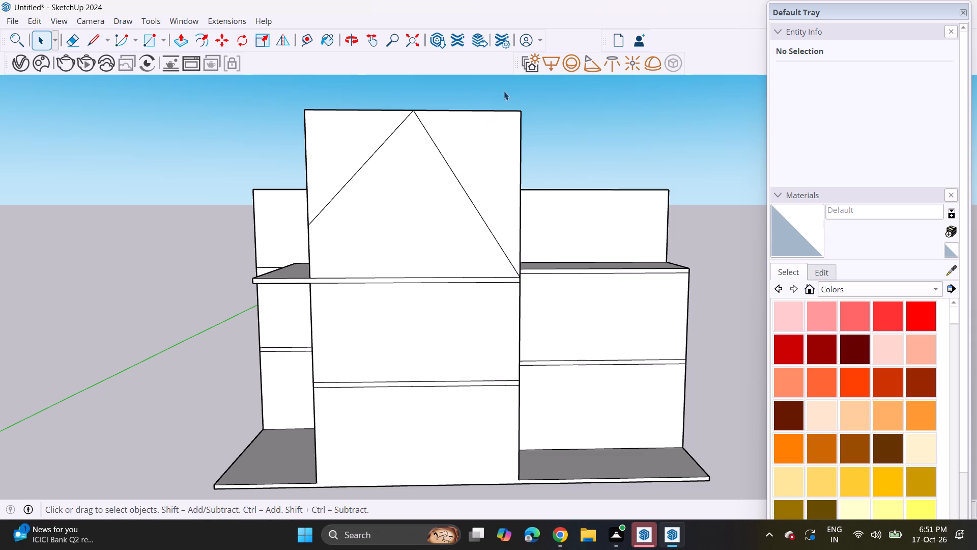
click(479, 90)
Push the two triangles above the gable slopes back through the front wall and erase their leftover faces, leaving a pointed gable.
middle_drag(511, 146, 405, 268)
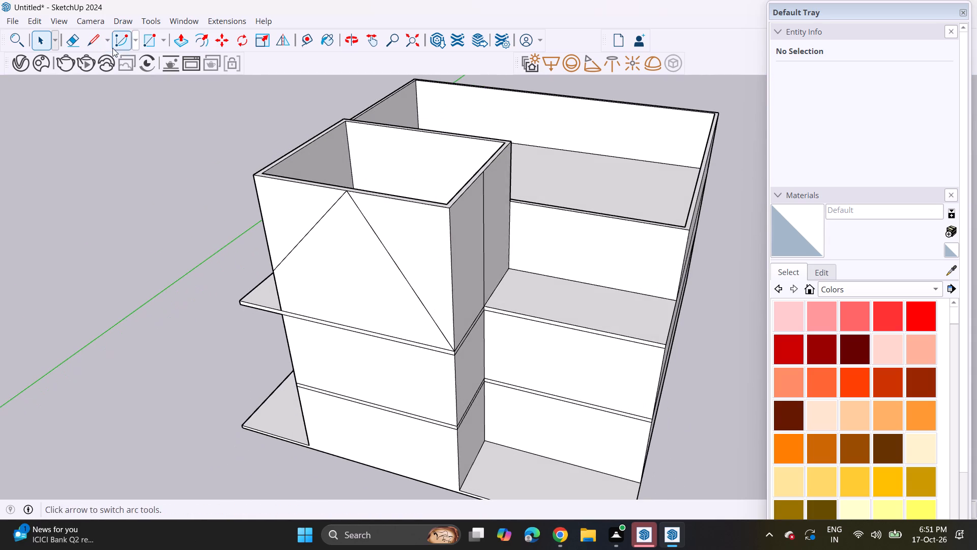
click(181, 39)
click(406, 241)
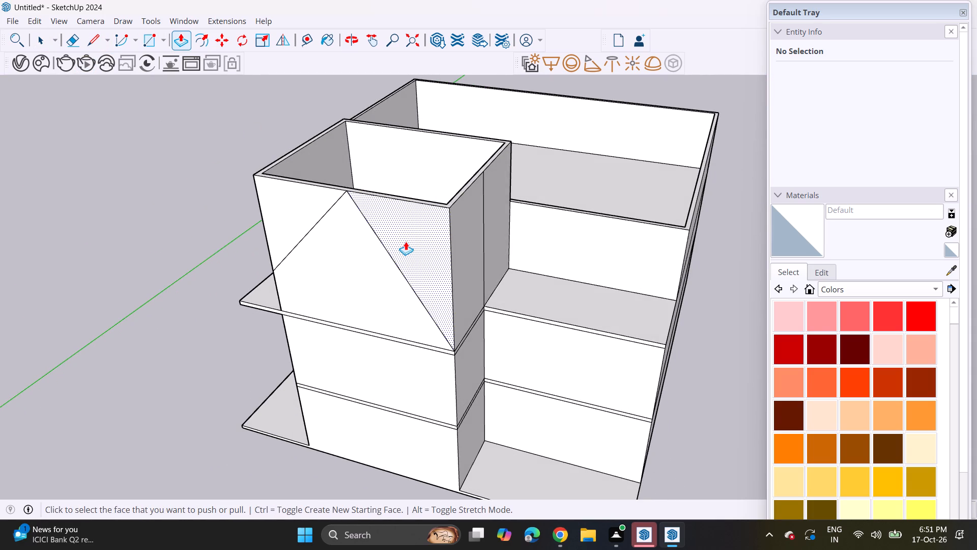
click(423, 227)
double_click(309, 202)
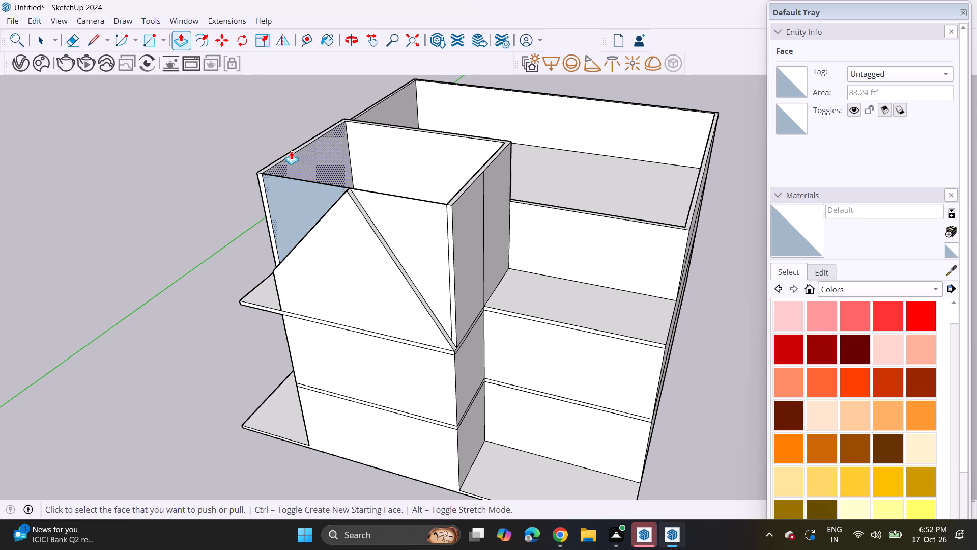
click(75, 42)
click(413, 198)
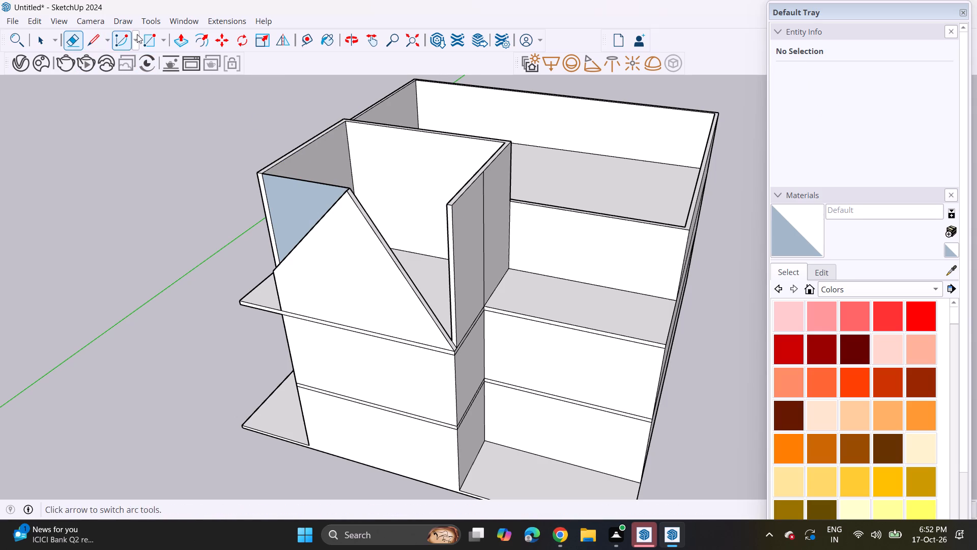
click(330, 186)
Push the upper front ends of both side walls back to the rear wall, lowering each to its gable slope's base.
middle_drag(309, 187, 395, 132)
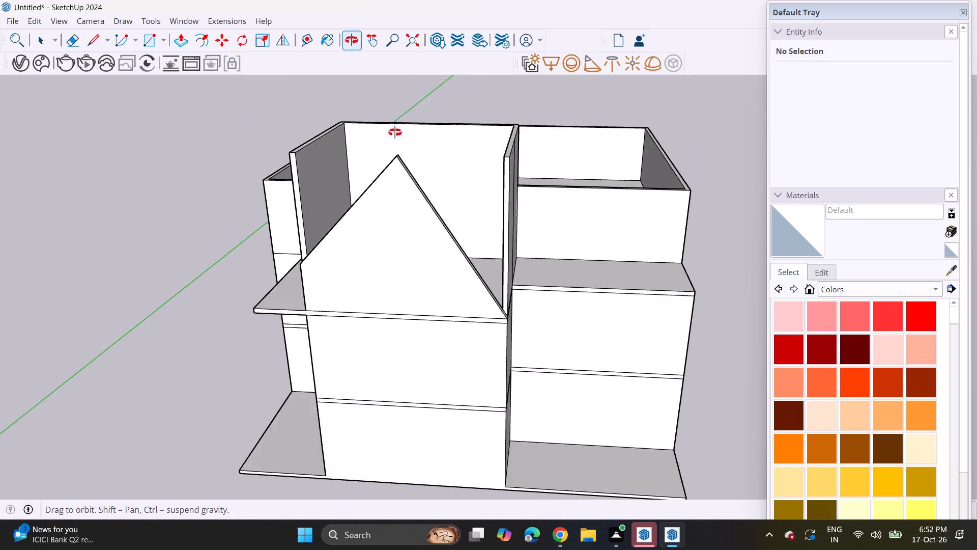
middle_drag(395, 132, 434, 113)
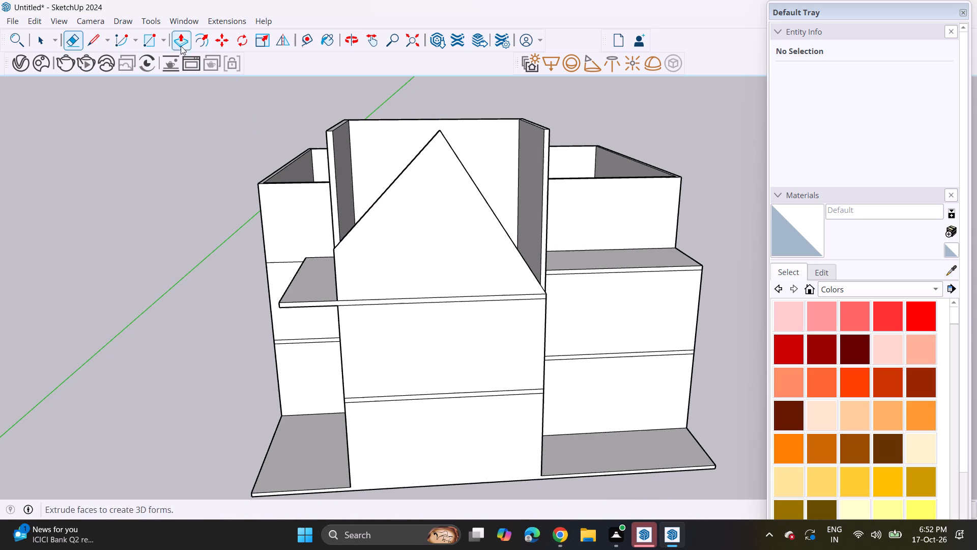
click(183, 44)
middle_drag(354, 189, 347, 241)
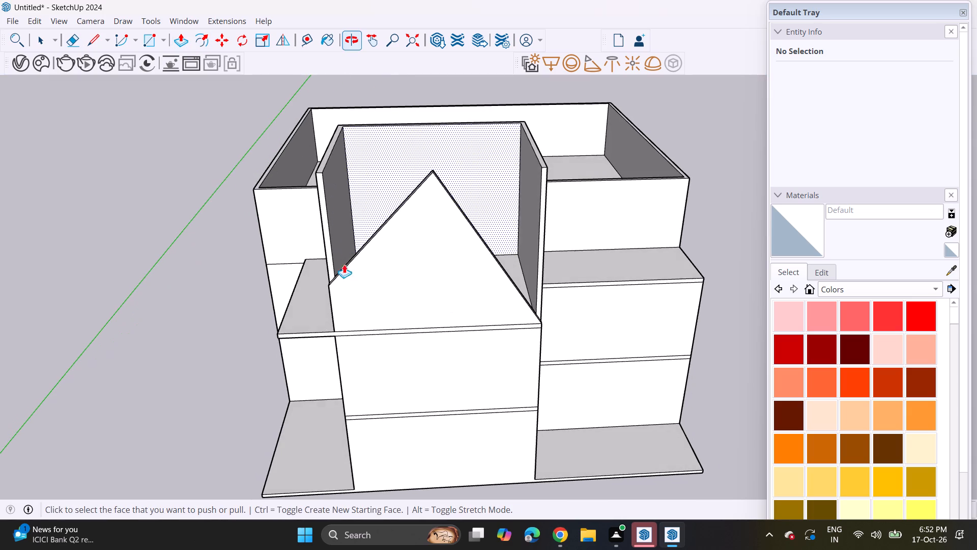
click(330, 251)
click(358, 206)
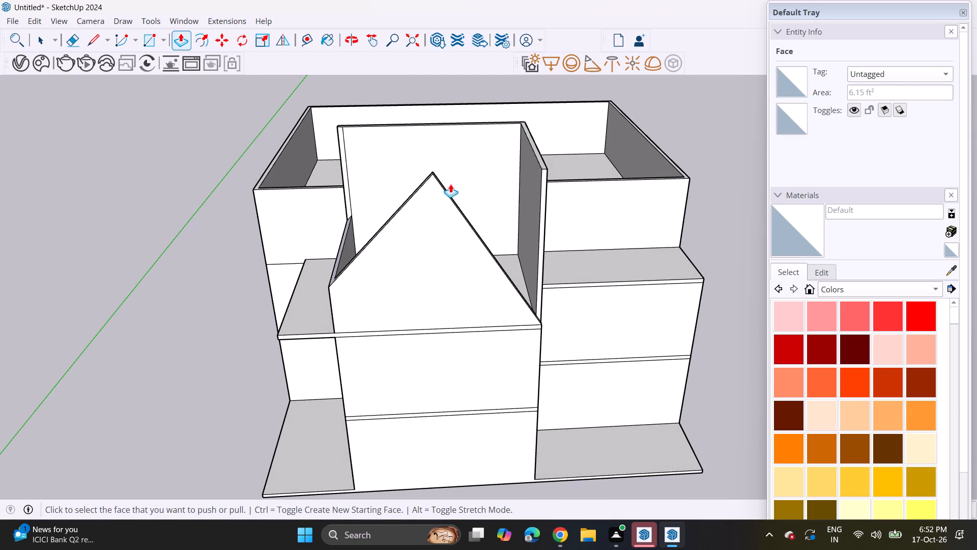
click(544, 242)
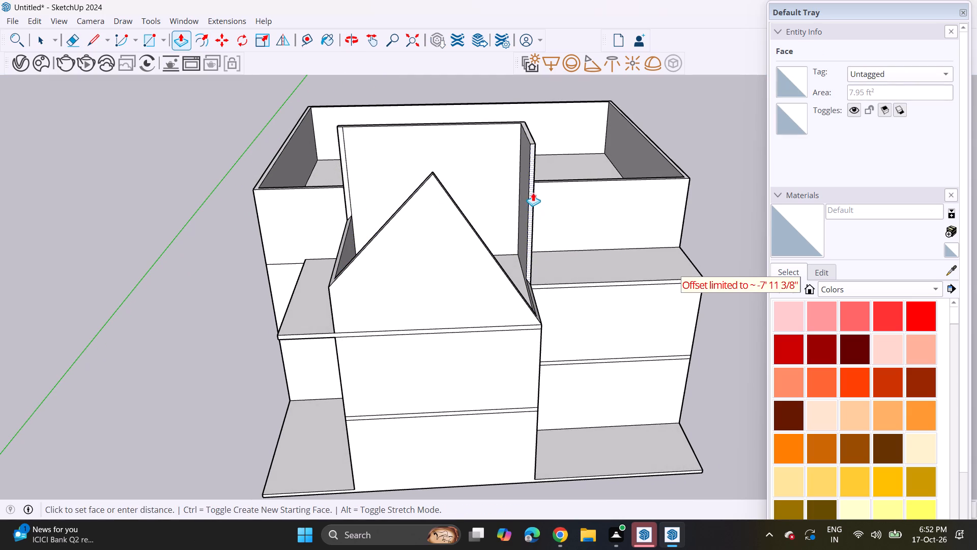
click(528, 188)
click(533, 203)
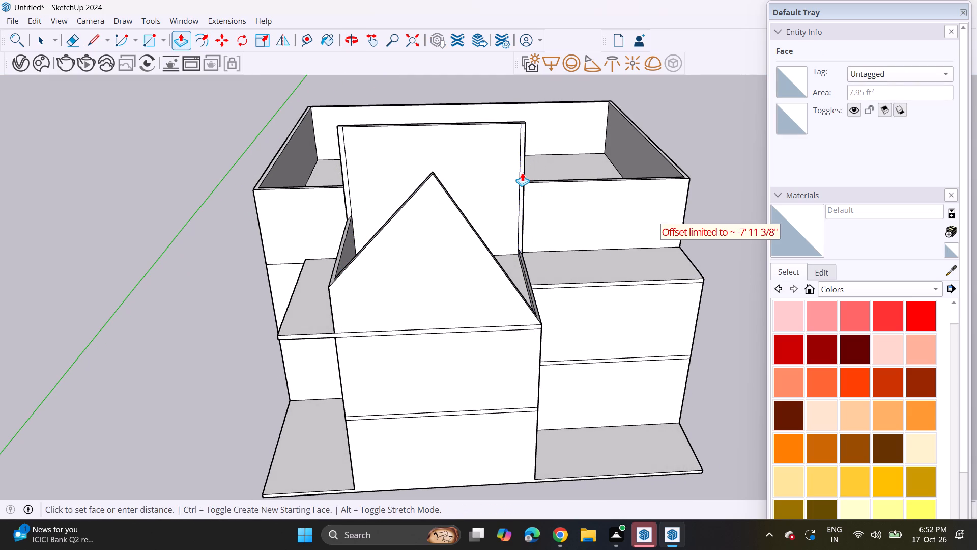
click(522, 172)
Draw the left gable slope on the front room's rear wall between its top-edge midpoint and the top of the lowered left wall.
middle_drag(426, 174, 431, 74)
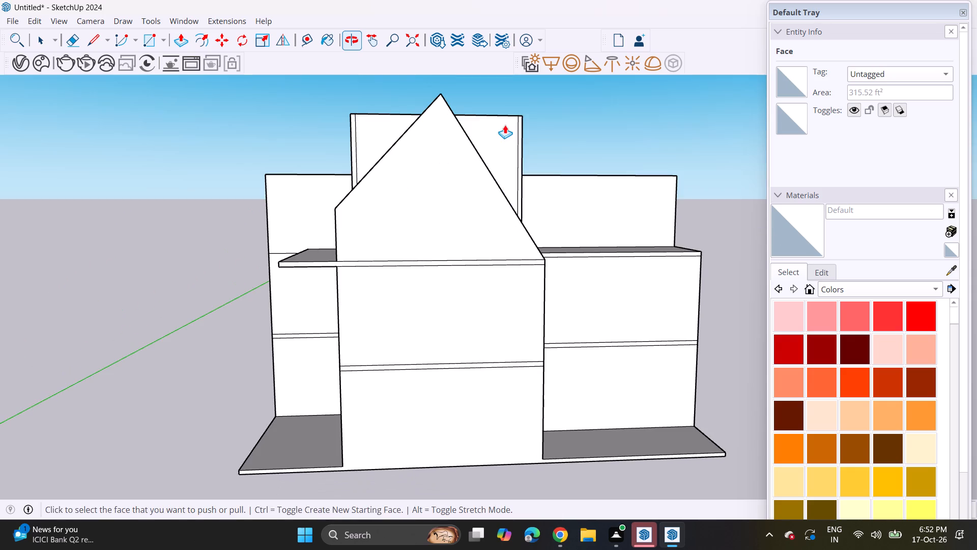
middle_drag(512, 123, 499, 121)
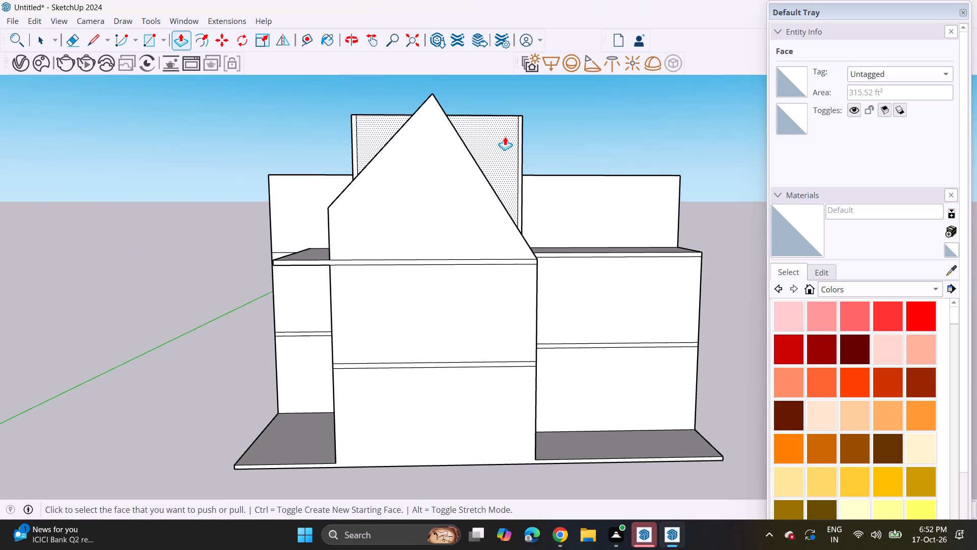
middle_drag(458, 120, 461, 270)
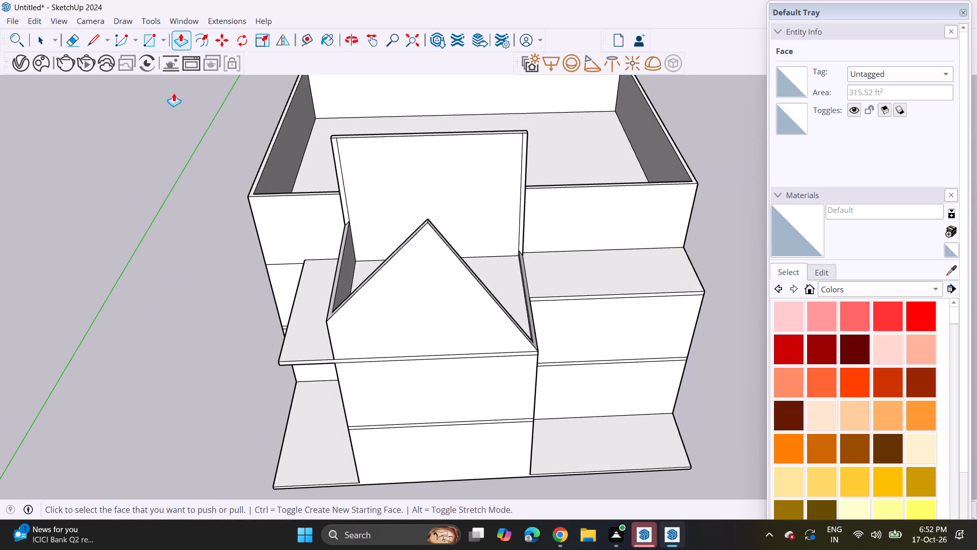
drag(97, 45, 102, 50)
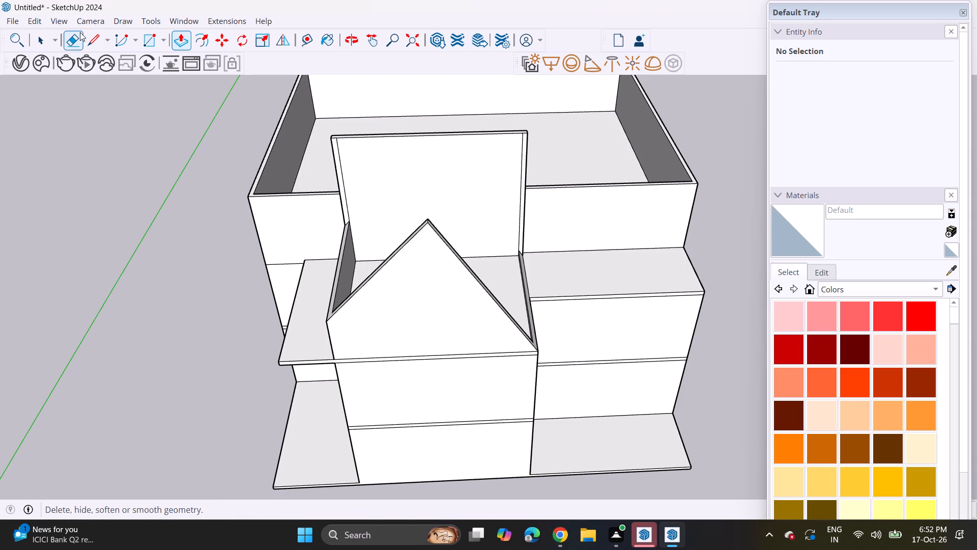
drag(87, 34, 93, 39)
click(425, 132)
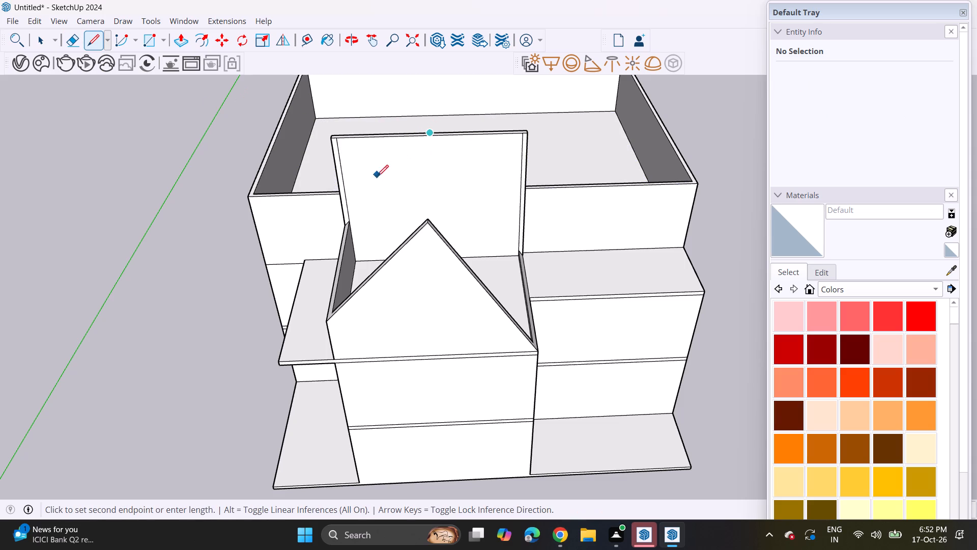
click(343, 225)
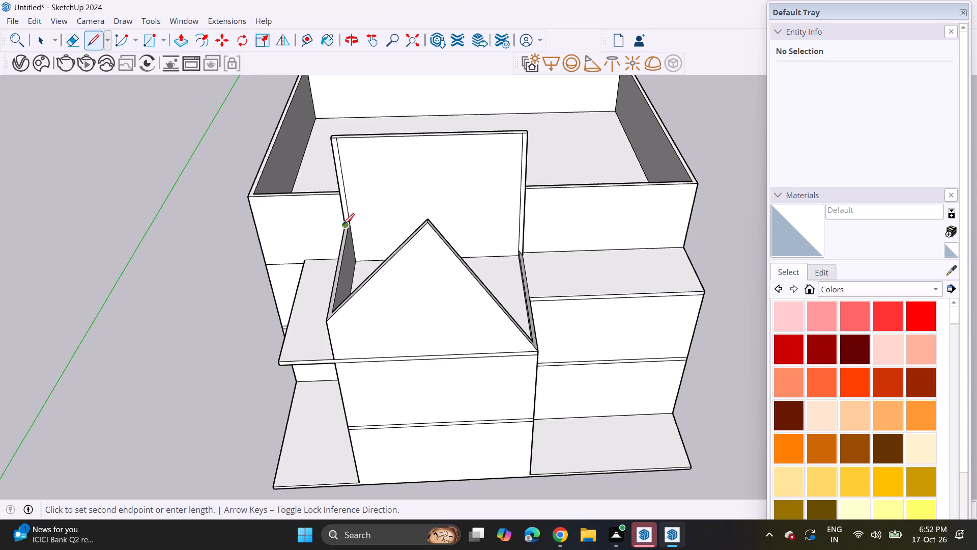
click(427, 134)
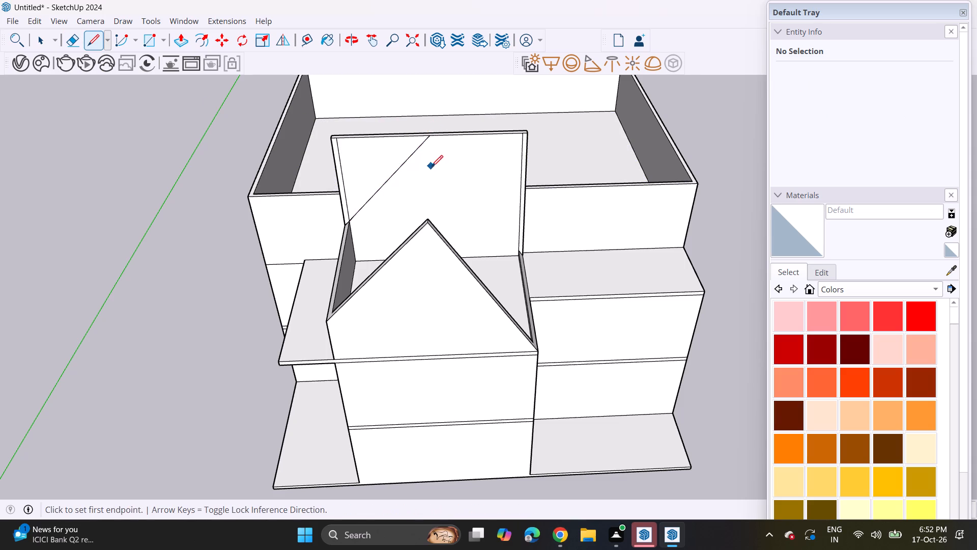
Draw the right gable slope on the rear wall from the same apex down to the top of the lowered right wall.
middle_drag(432, 163, 435, 101)
scroll(428, 127, up, 1)
middle_drag(424, 112, 438, 156)
scroll(442, 132, up, 6)
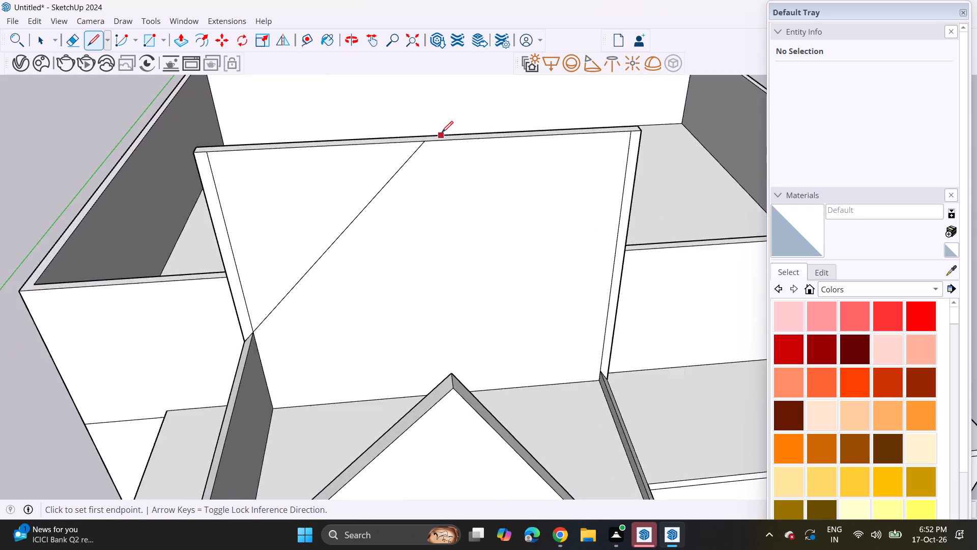
scroll(442, 132, up, 3)
scroll(442, 167, down, 10)
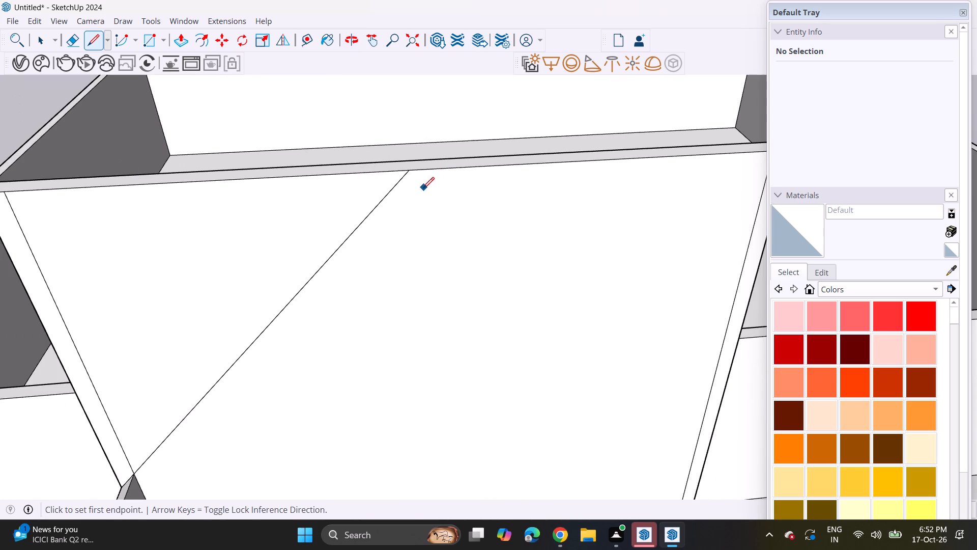
click(407, 172)
scroll(485, 242, down, 6)
middle_drag(499, 270, 429, 166)
scroll(436, 175, down, 3)
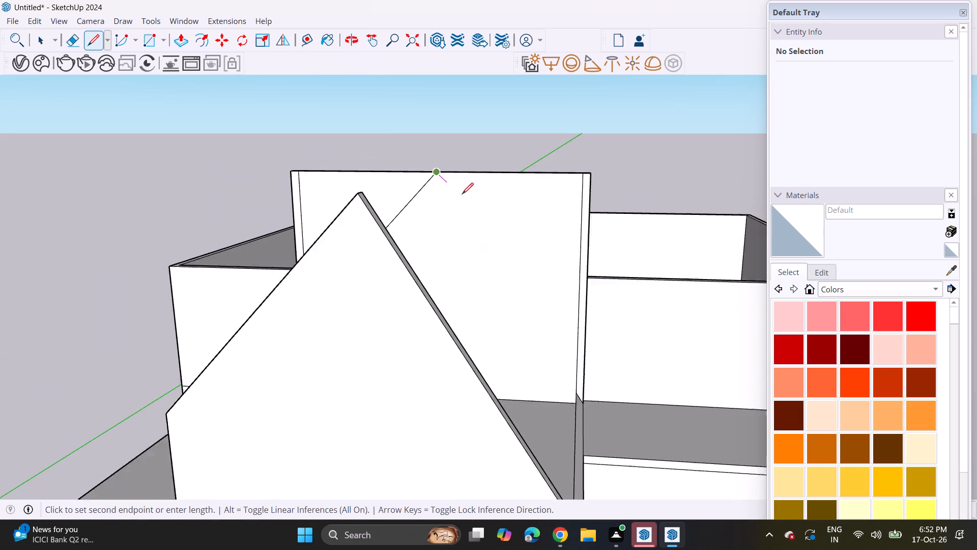
scroll(462, 194, down, 2)
click(556, 359)
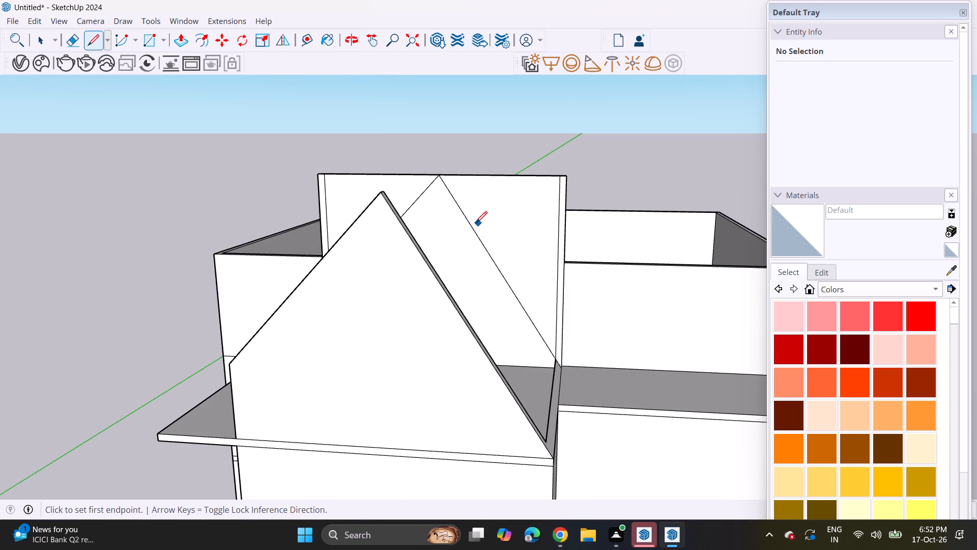
Push the two triangles above the rear wall's gable slopes and the narrow strips beside them back through the wall thickness.
middle_drag(473, 206, 526, 274)
drag(188, 38, 186, 43)
click(347, 263)
click(363, 245)
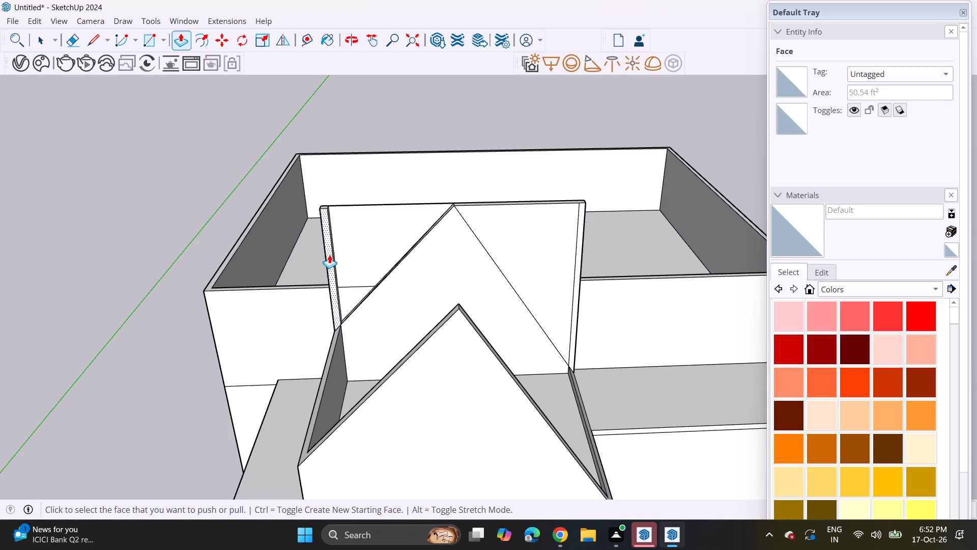
double_click(330, 254)
double_click(552, 231)
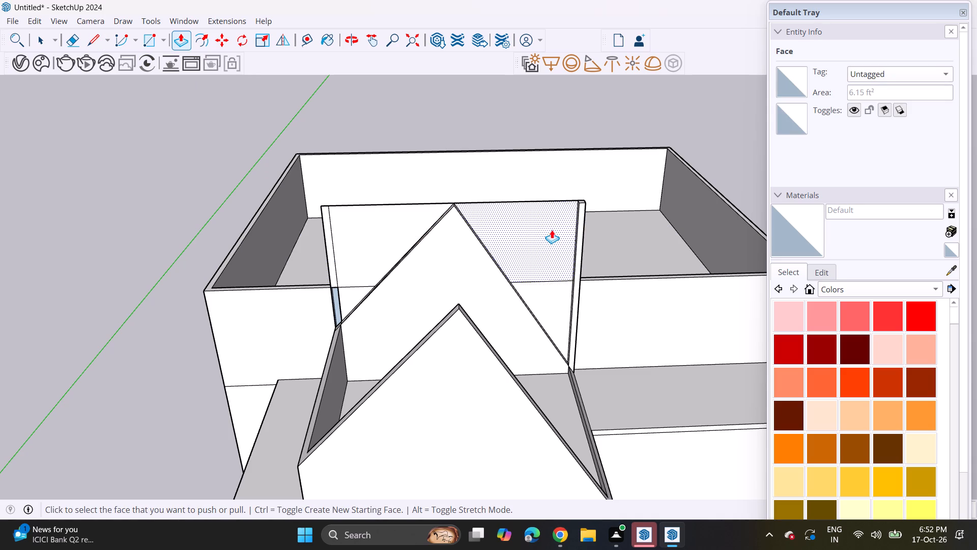
double_click(581, 240)
Erase the leftover triangular faces, side strips and stray edges standing above the rear wall's gable slopes.
middle_drag(599, 199, 498, 312)
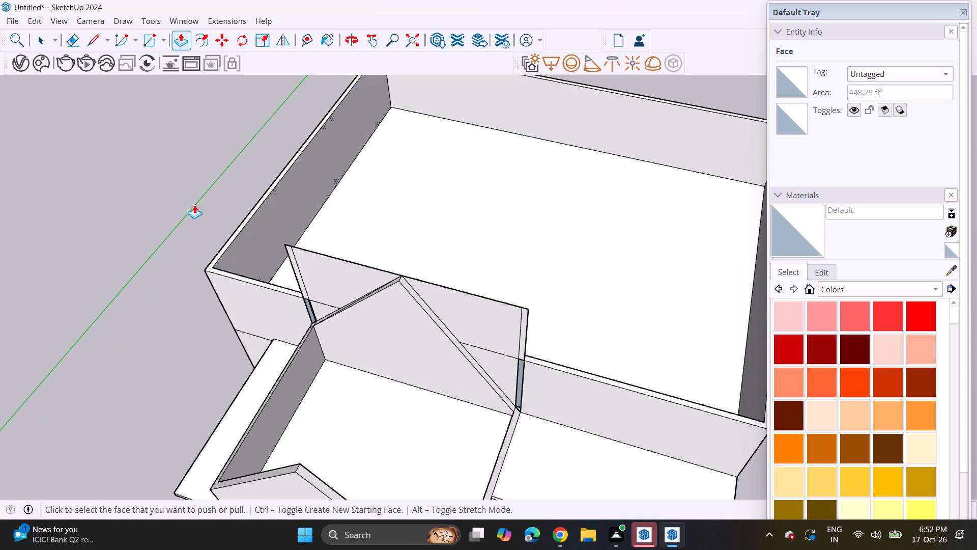
drag(77, 40, 86, 47)
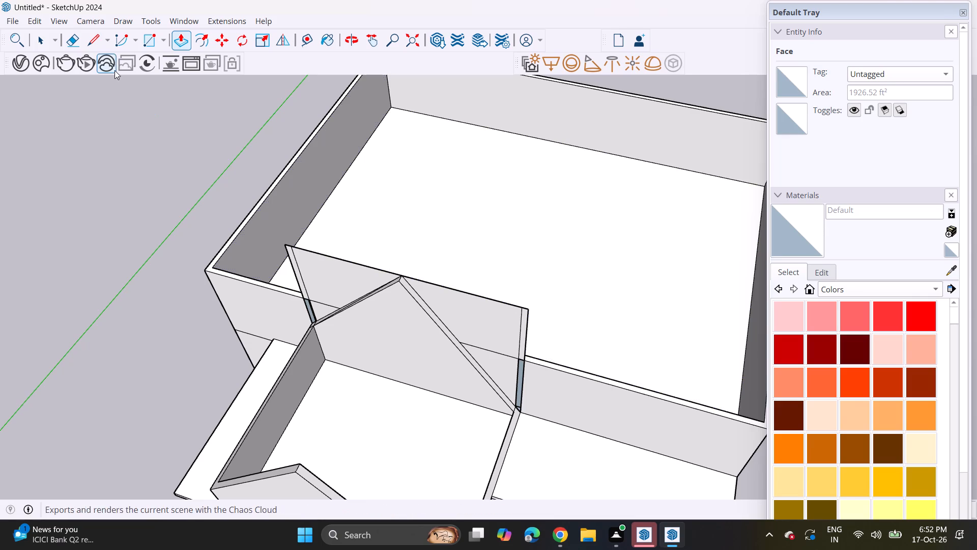
click(77, 44)
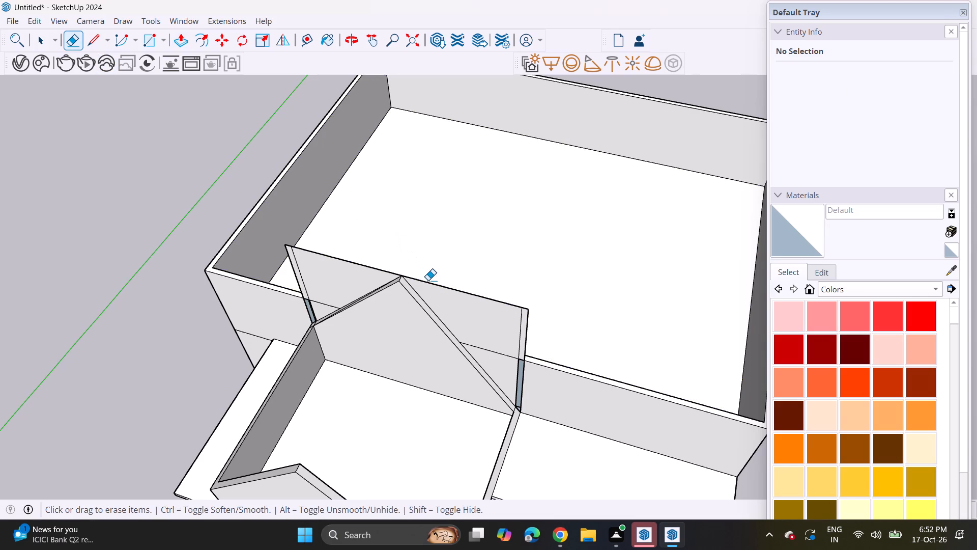
click(428, 280)
click(434, 287)
drag(434, 286, 443, 283)
drag(373, 262, 365, 272)
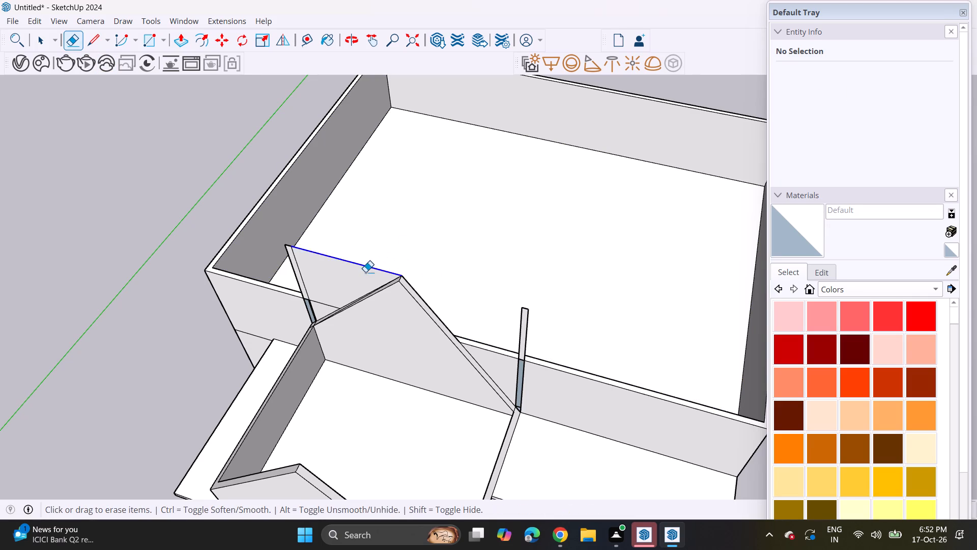
drag(291, 277, 331, 268)
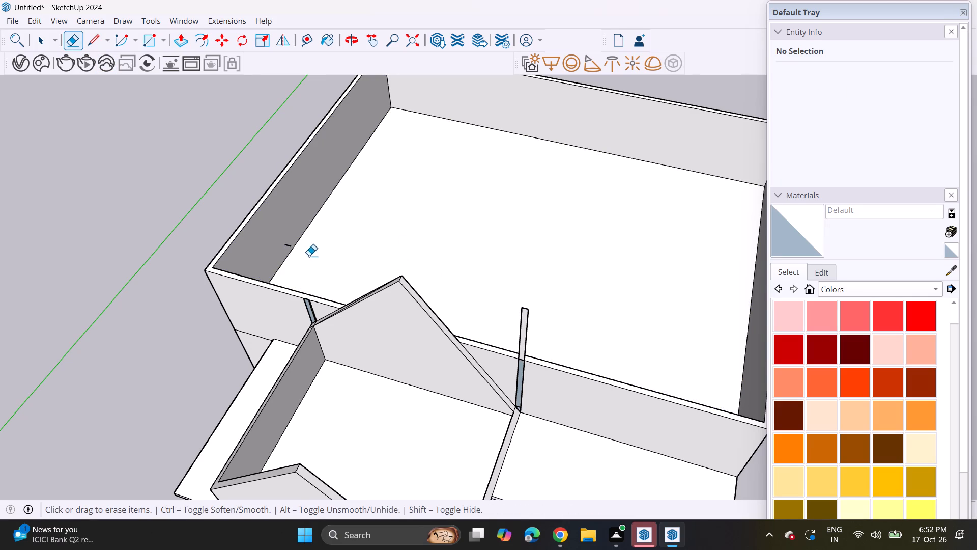
click(288, 244)
drag(516, 323, 540, 328)
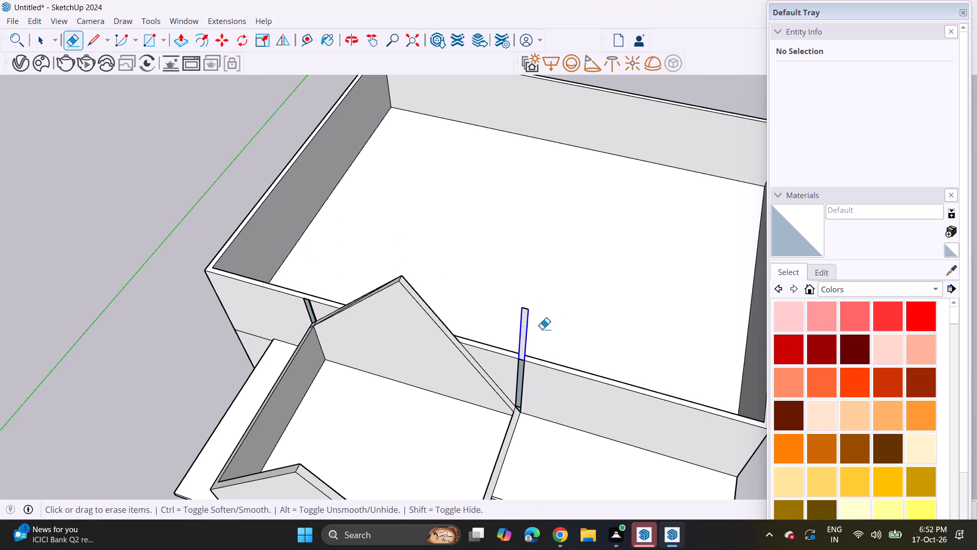
click(529, 303)
Push the recessed slot at the right gable base flush with the main building's front wall and erase its two vertical seams.
middle_drag(523, 378, 534, 311)
scroll(542, 344, up, 2)
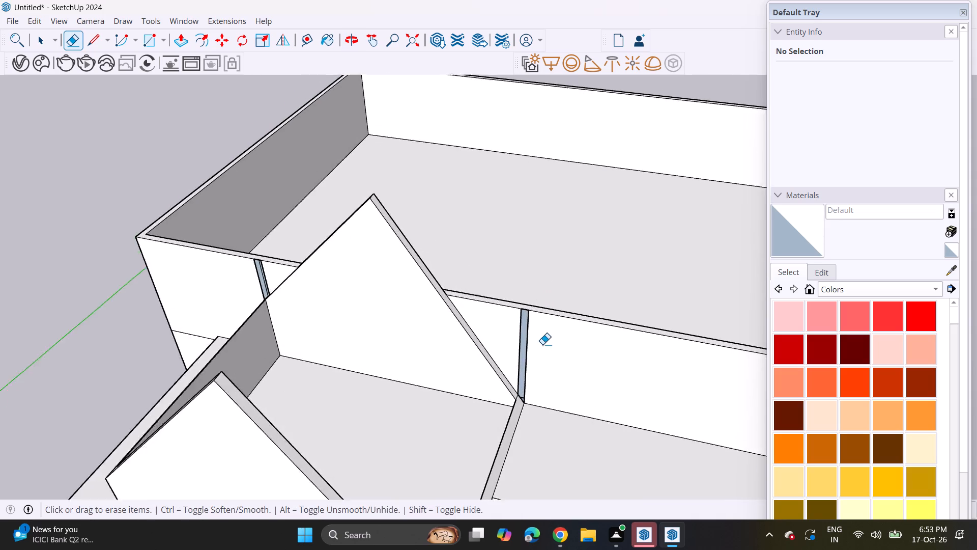
scroll(542, 344, up, 2)
middle_drag(542, 356, 561, 265)
scroll(537, 286, up, 4)
middle_drag(540, 286, 461, 420)
scroll(498, 343, up, 5)
middle_drag(525, 339, 489, 387)
scroll(494, 369, up, 1)
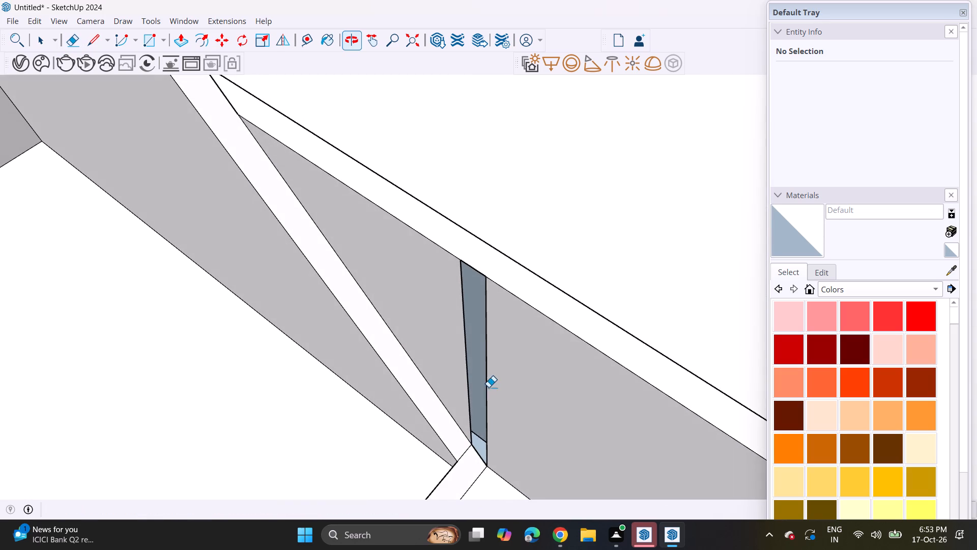
click(181, 33)
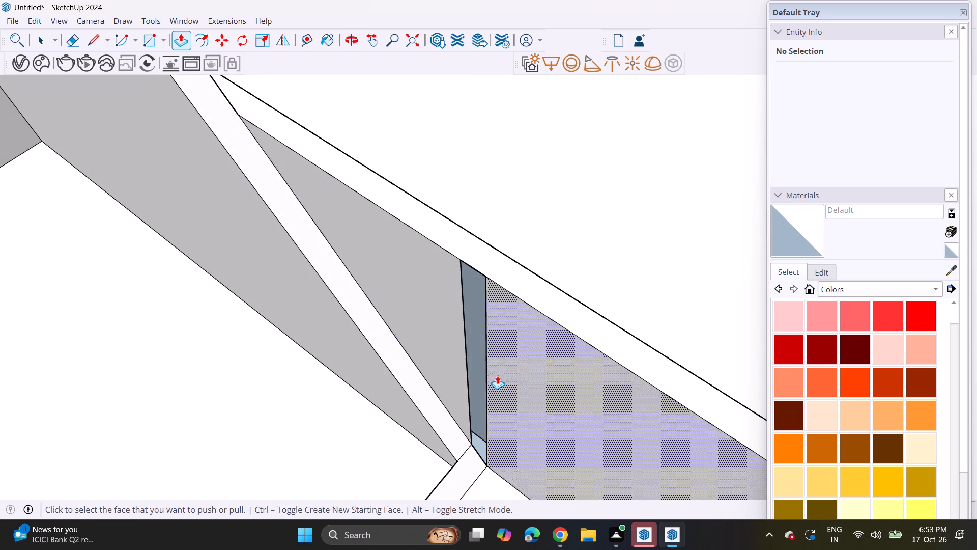
click(477, 342)
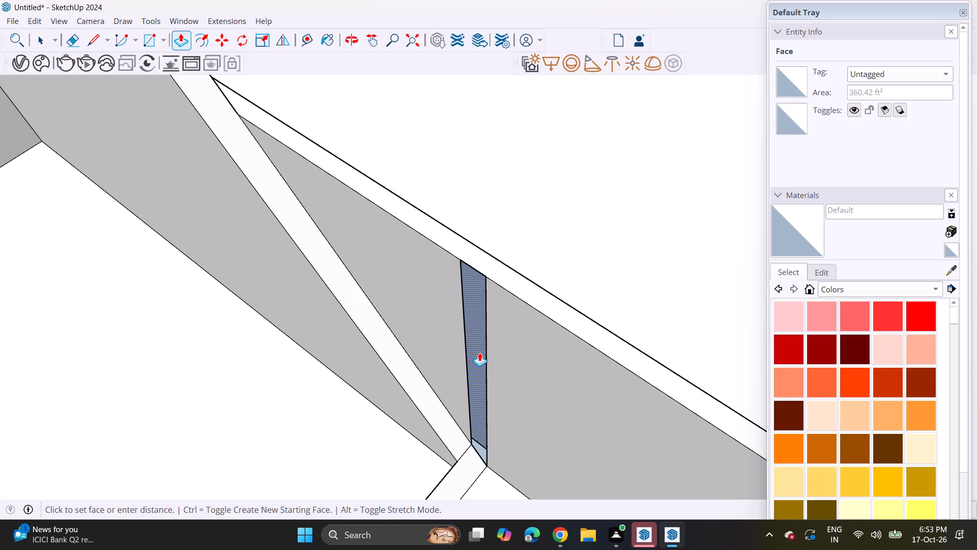
click(462, 317)
middle_drag(425, 348, 509, 276)
drag(75, 42, 79, 53)
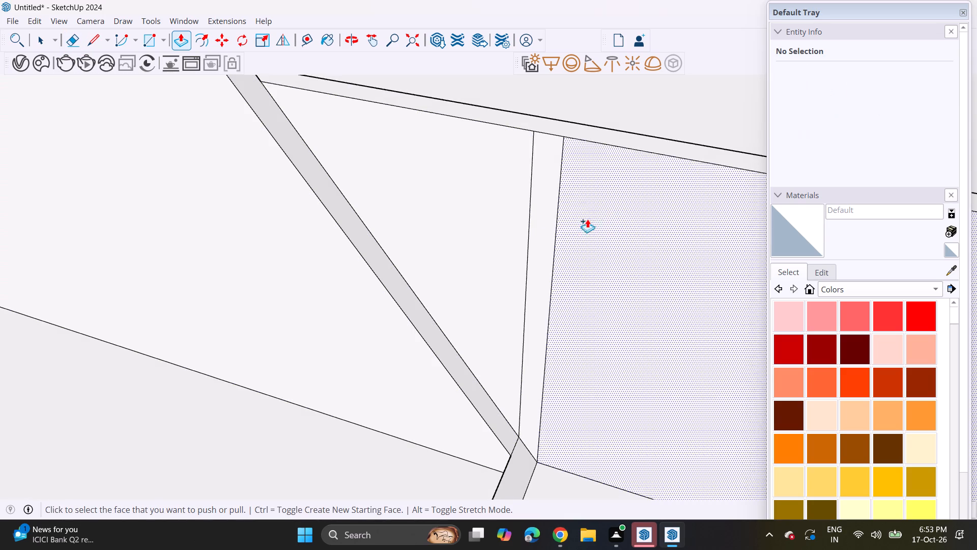
click(64, 41)
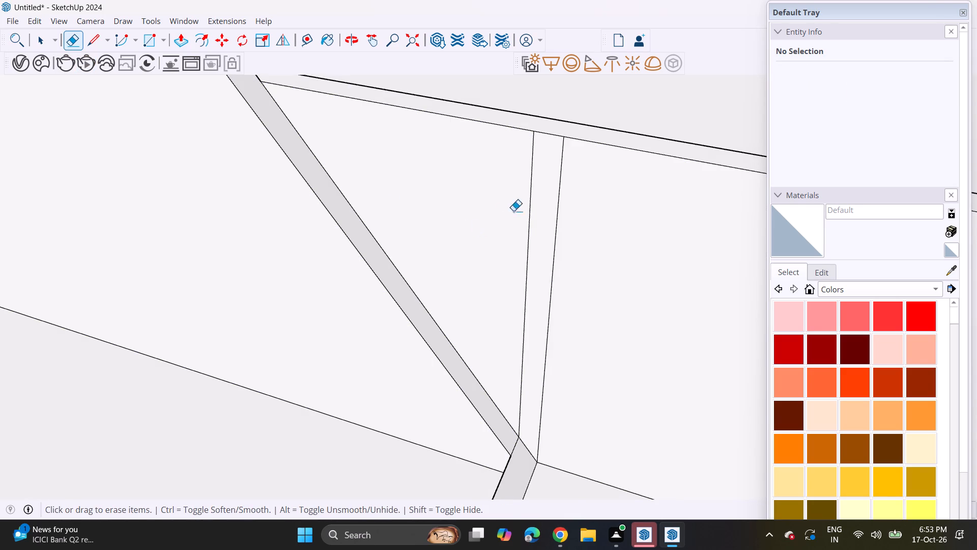
drag(513, 211, 618, 270)
Push the recessed slot at the left gable base flush with the main building's front wall face.
scroll(563, 257, down, 15)
middle_drag(328, 226, 425, 209)
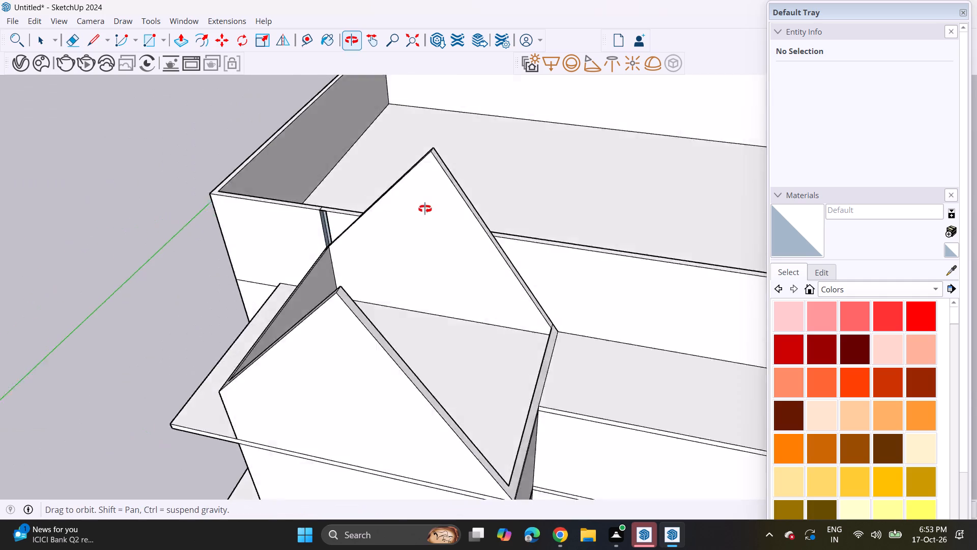
middle_drag(425, 209, 425, 209)
scroll(361, 234, up, 4)
scroll(313, 236, up, 3)
middle_drag(313, 232, 385, 256)
scroll(321, 287, up, 8)
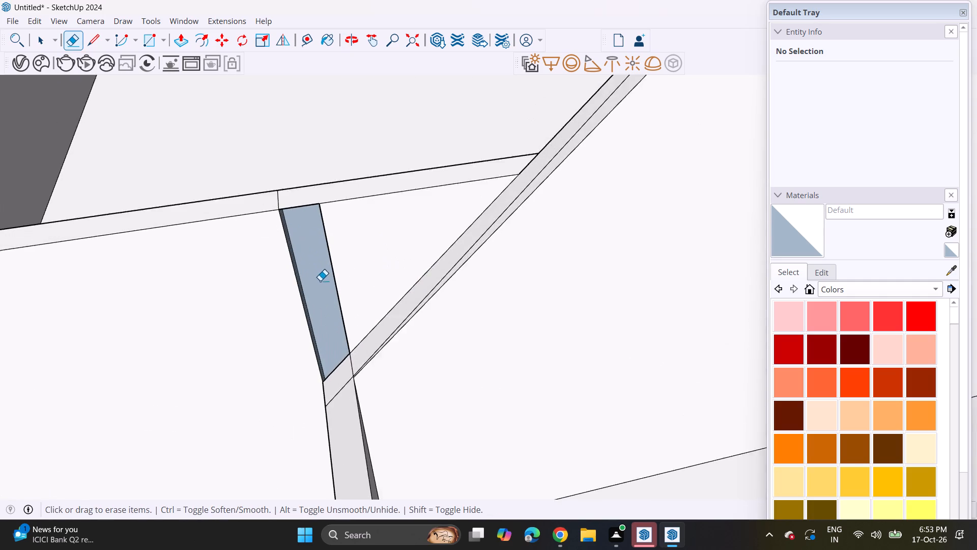
scroll(320, 281, up, 5)
click(173, 45)
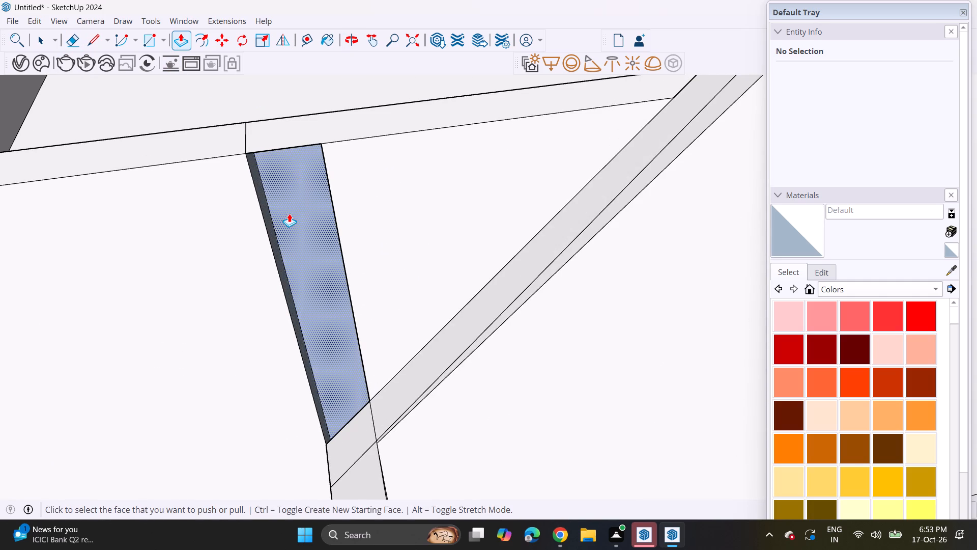
click(289, 213)
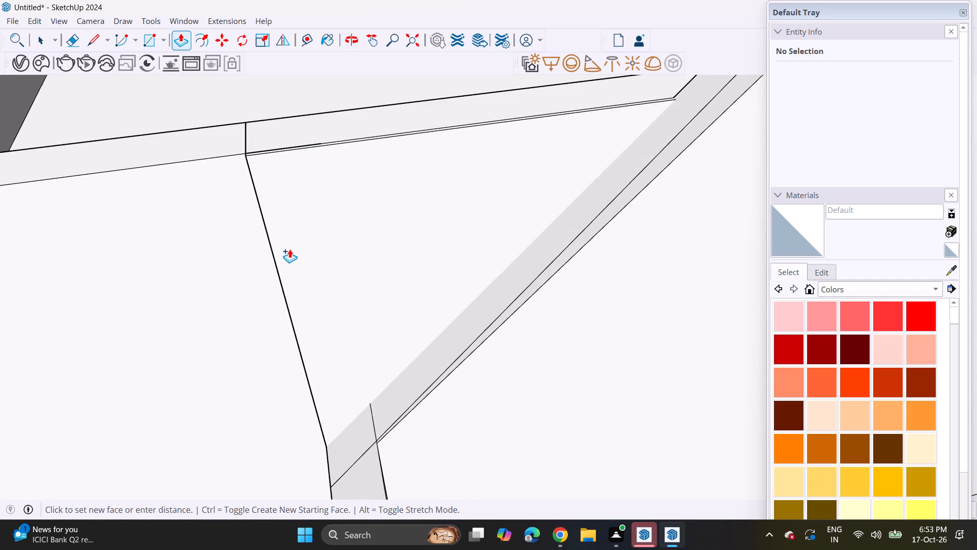
click(241, 168)
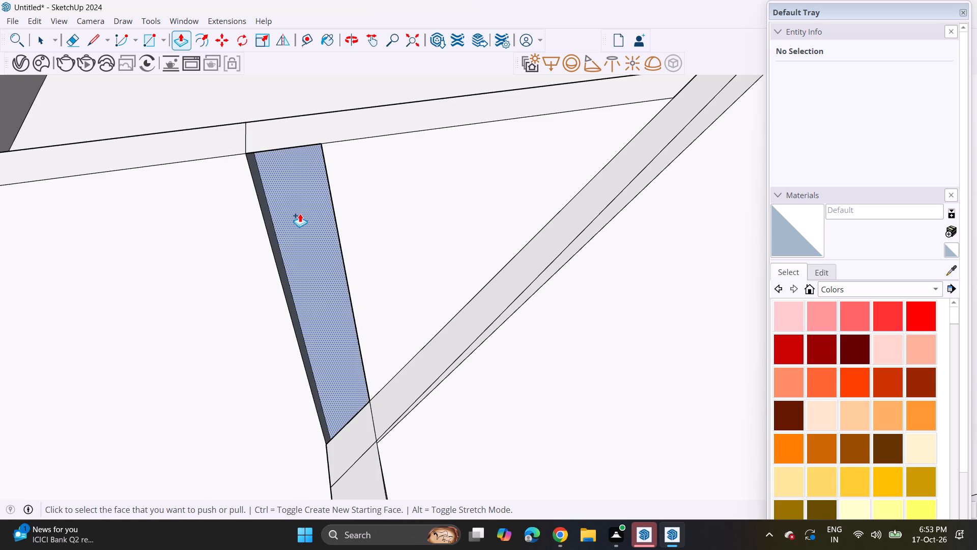
middle_drag(295, 225, 266, 214)
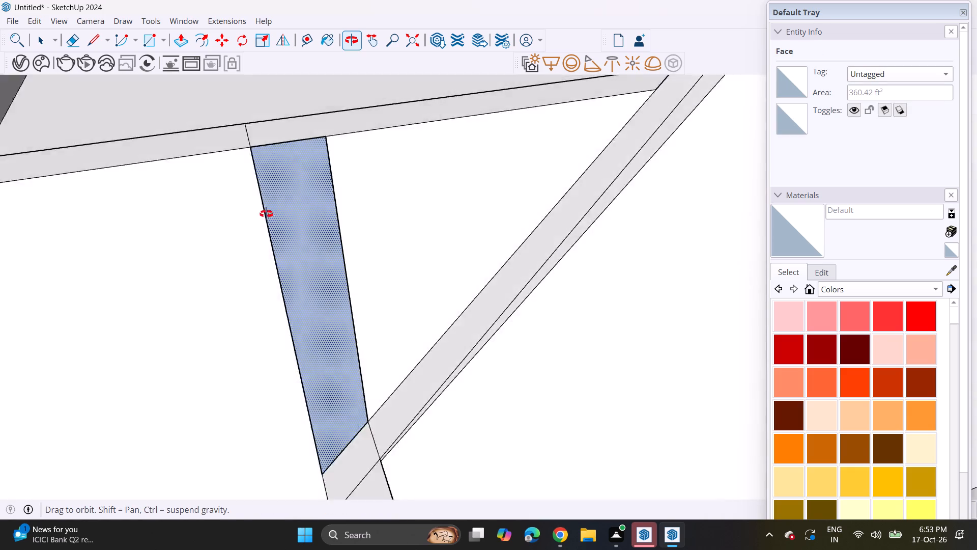
middle_drag(266, 214, 173, 232)
click(308, 191)
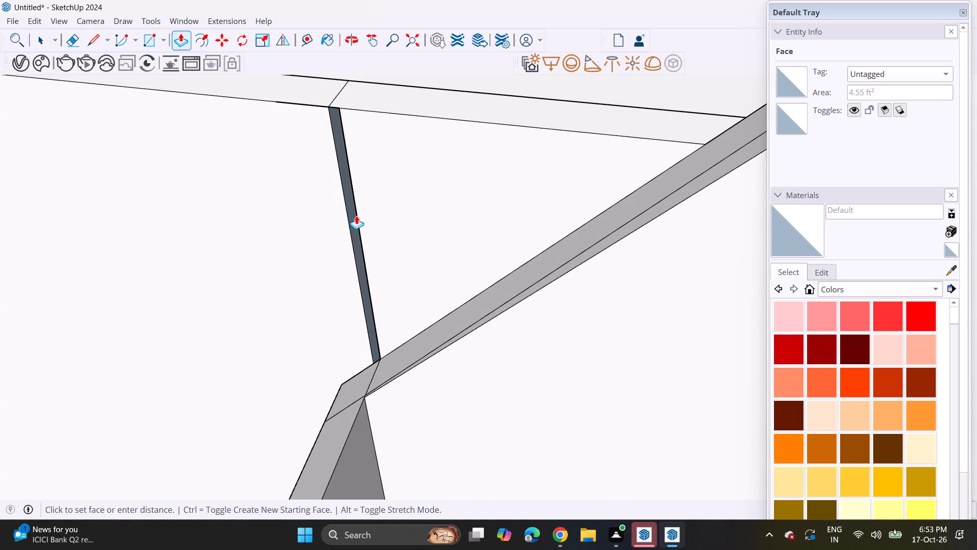
click(359, 216)
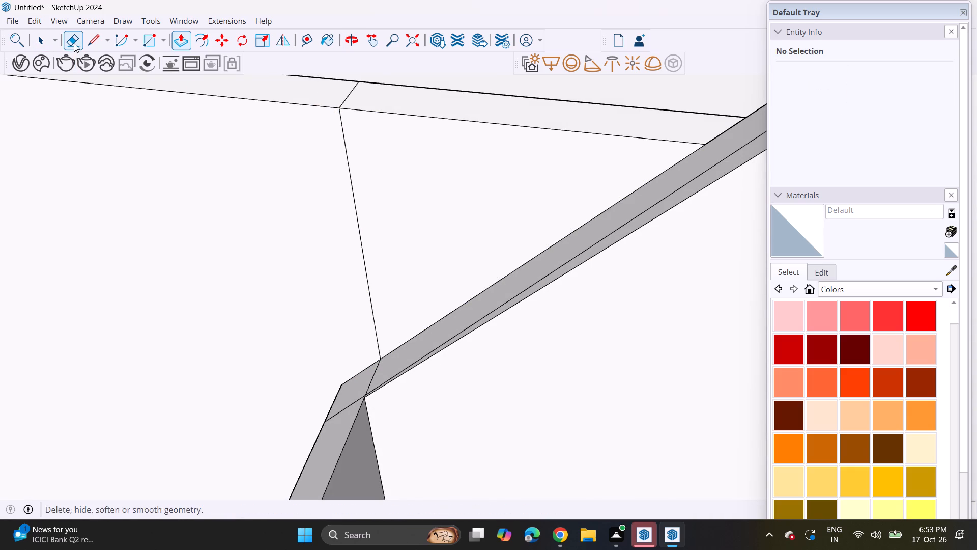
Erase the vertical seam on the main wall at the closed left slot and the short edge crossing the slope's base.
click(74, 43)
drag(378, 248, 309, 287)
scroll(340, 294, down, 4)
middle_drag(342, 340, 361, 348)
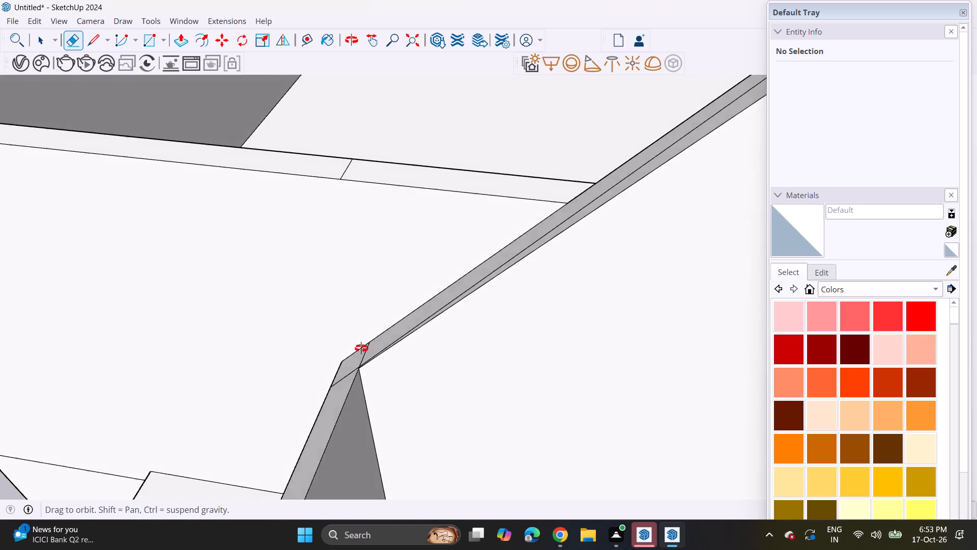
middle_drag(361, 348, 412, 360)
scroll(404, 376, up, 3)
click(380, 379)
scroll(383, 381, down, 7)
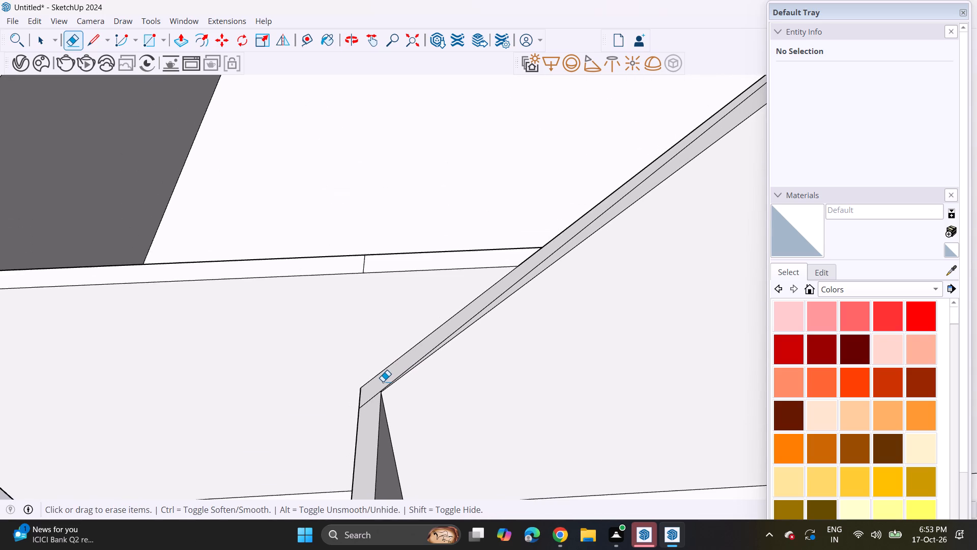
Erase the redundant lengthwise edge along the top of the rear gable's left slope.
middle_drag(520, 317, 758, 344)
scroll(656, 263, down, 7)
shift+middle_drag(650, 257, 616, 380)
middle_drag(612, 375, 697, 339)
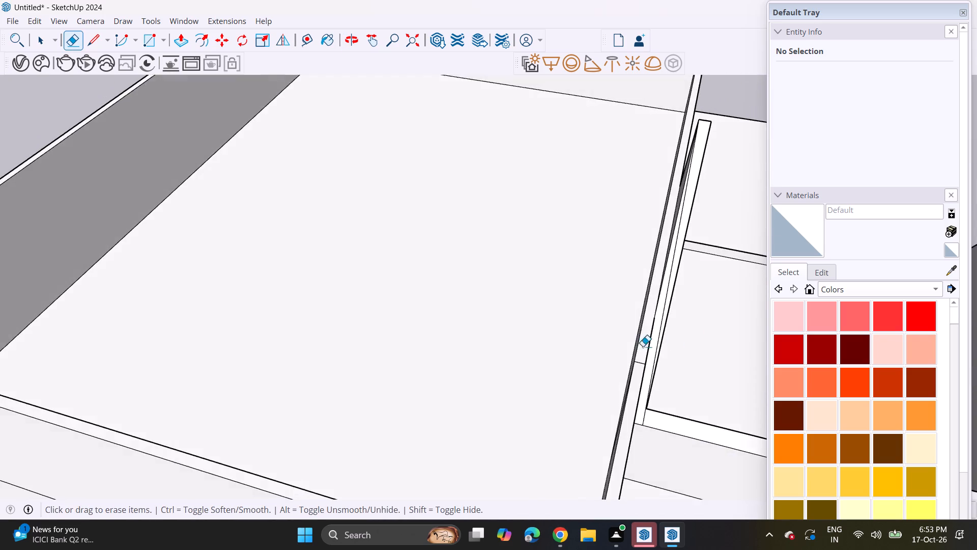
scroll(664, 301, up, 5)
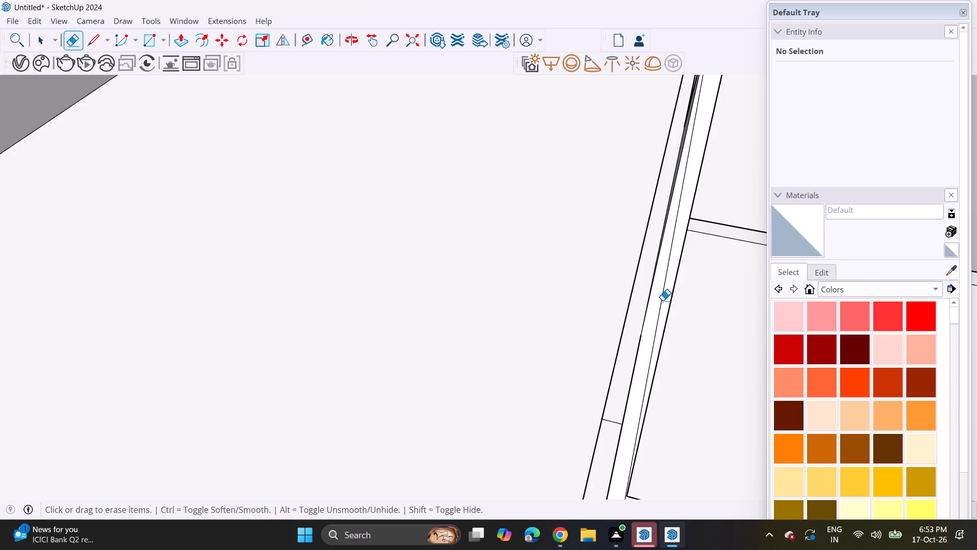
click(663, 293)
Pull the sloping top face of the rear gable's left side slightly outward.
middle_drag(671, 312, 449, 239)
scroll(595, 309, up, 1)
middle_drag(687, 243, 550, 241)
scroll(686, 243, up, 1)
scroll(505, 221, down, 2)
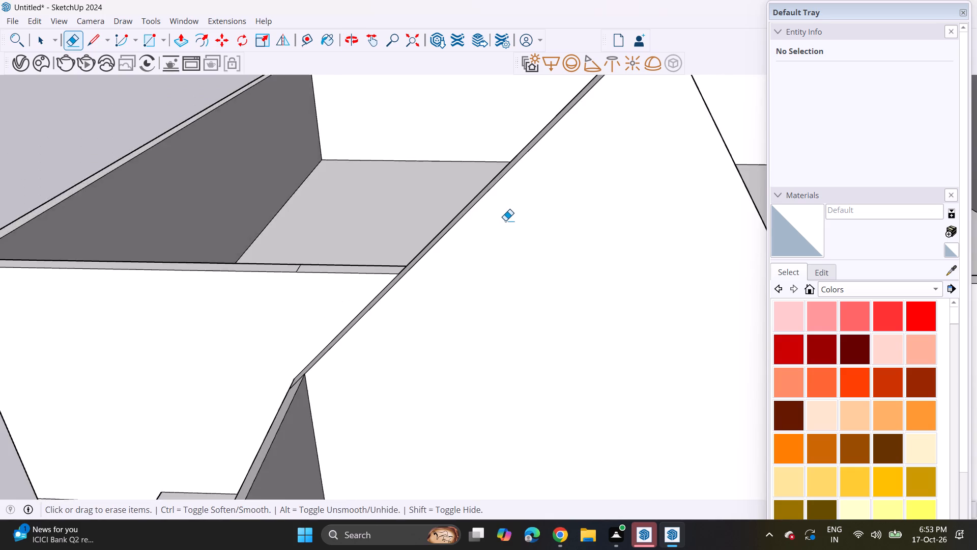
scroll(505, 221, down, 10)
middle_drag(589, 267, 578, 191)
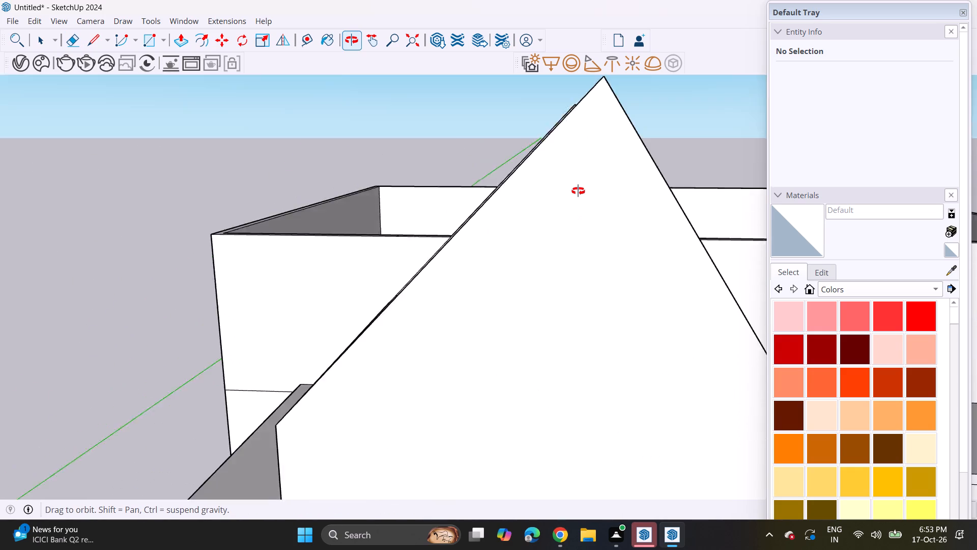
middle_drag(578, 191, 602, 226)
middle_drag(444, 245, 572, 283)
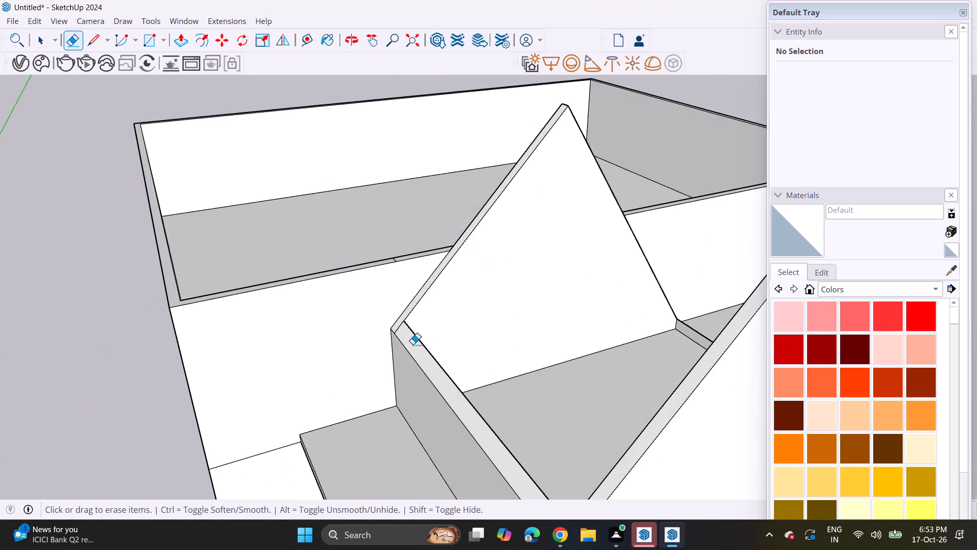
scroll(413, 344, up, 5)
drag(184, 32, 187, 38)
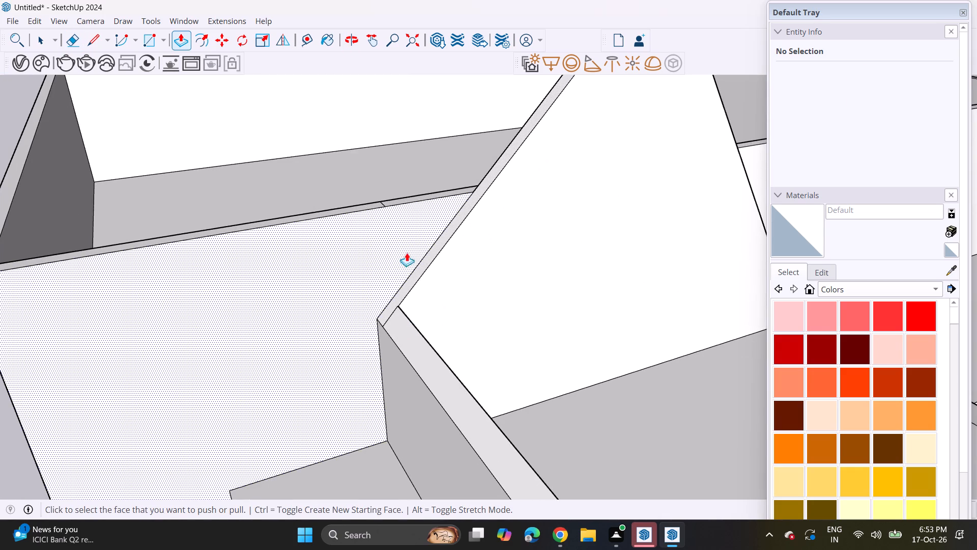
click(413, 274)
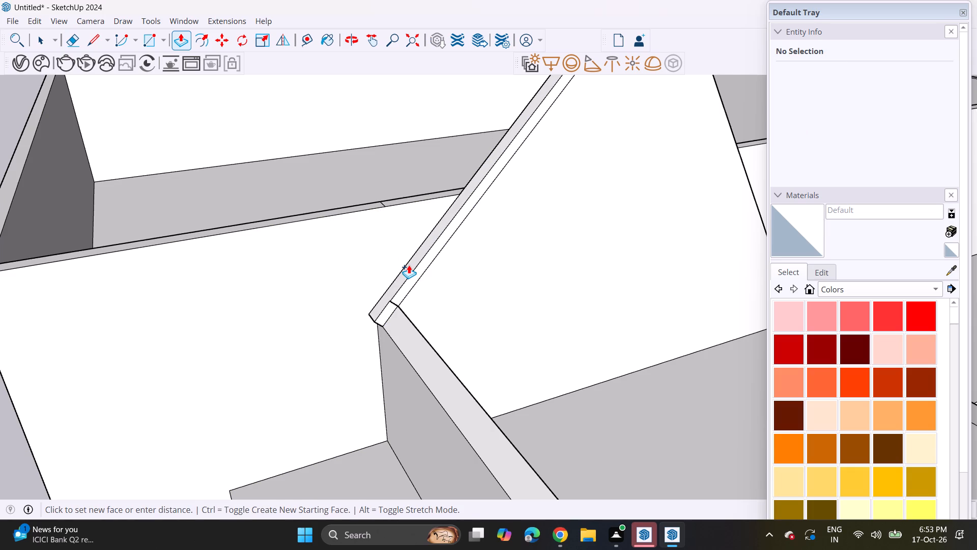
click(409, 265)
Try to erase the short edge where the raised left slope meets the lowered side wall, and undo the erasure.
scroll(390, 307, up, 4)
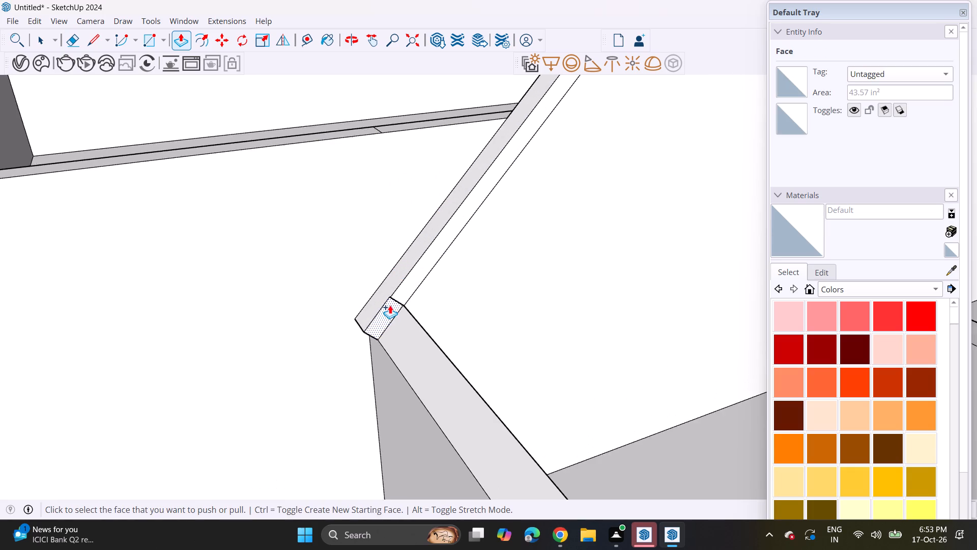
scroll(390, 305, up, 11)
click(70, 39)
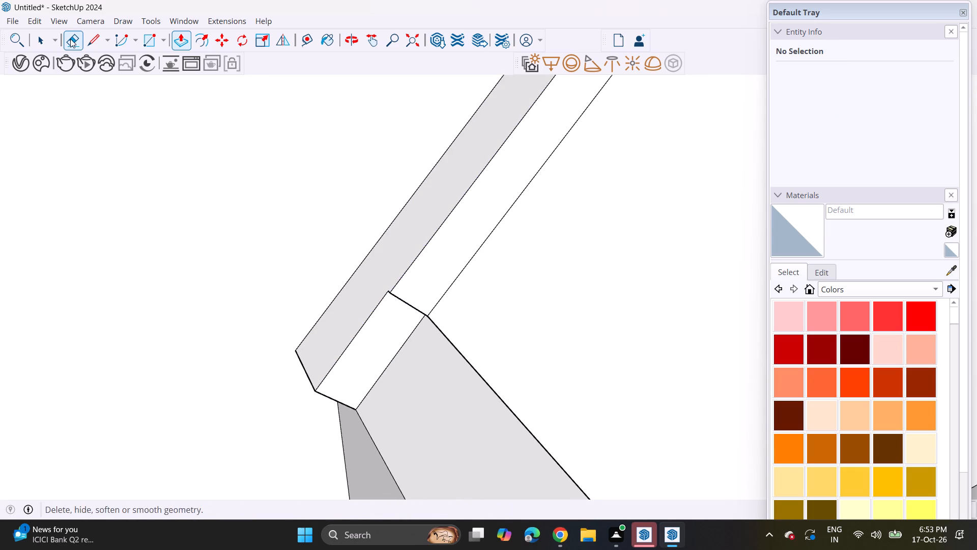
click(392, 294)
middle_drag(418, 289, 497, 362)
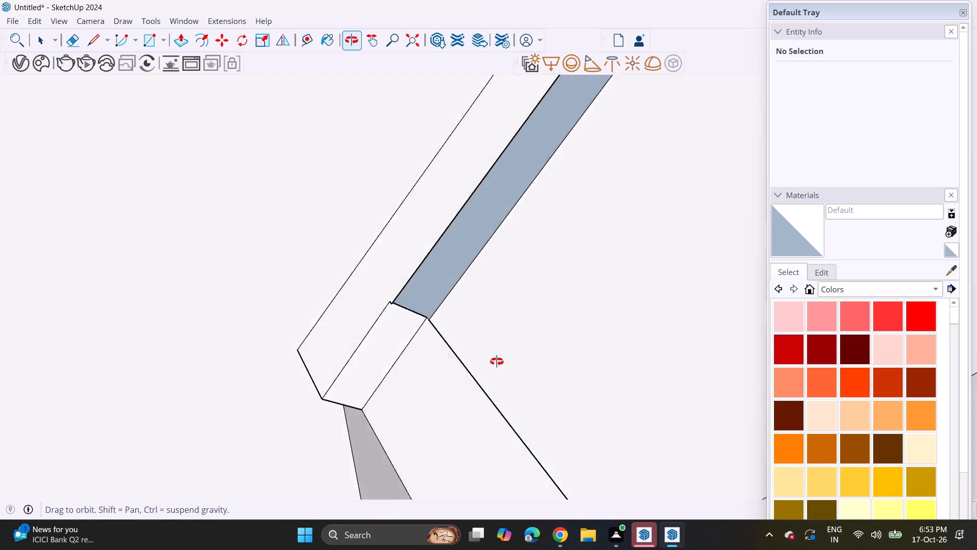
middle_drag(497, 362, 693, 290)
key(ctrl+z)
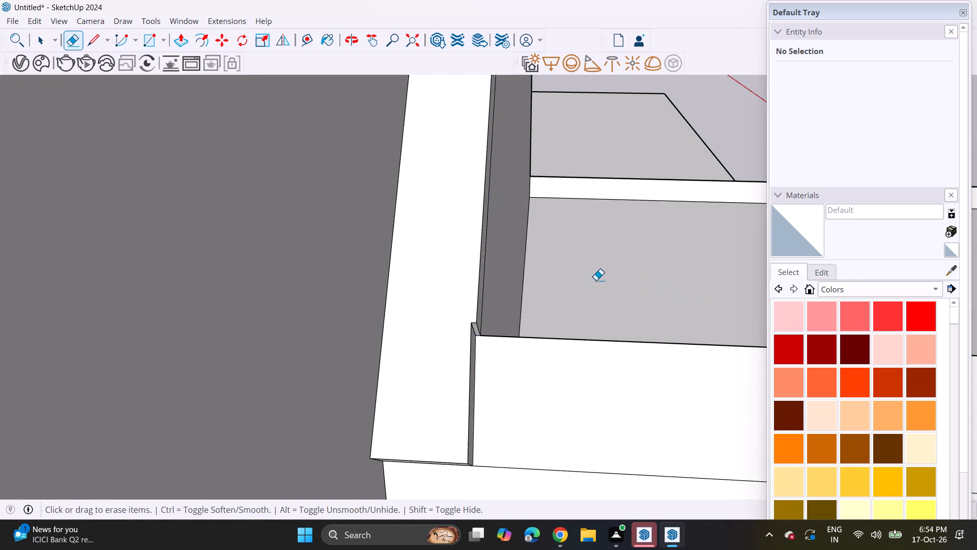
Push/Pull the narrow lengthwise face beside the raised left slope of the rear gable slightly.
drag(183, 43, 198, 58)
click(183, 37)
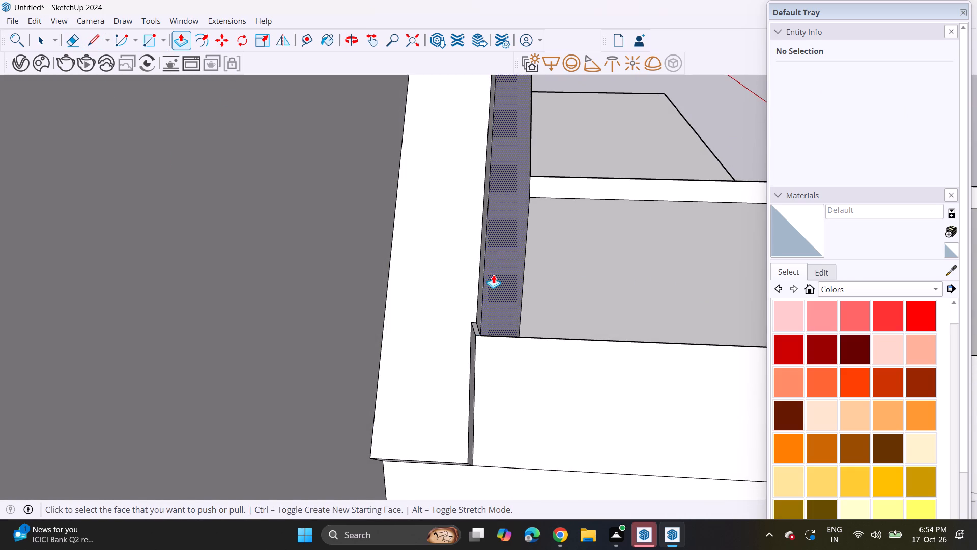
click(479, 299)
click(472, 335)
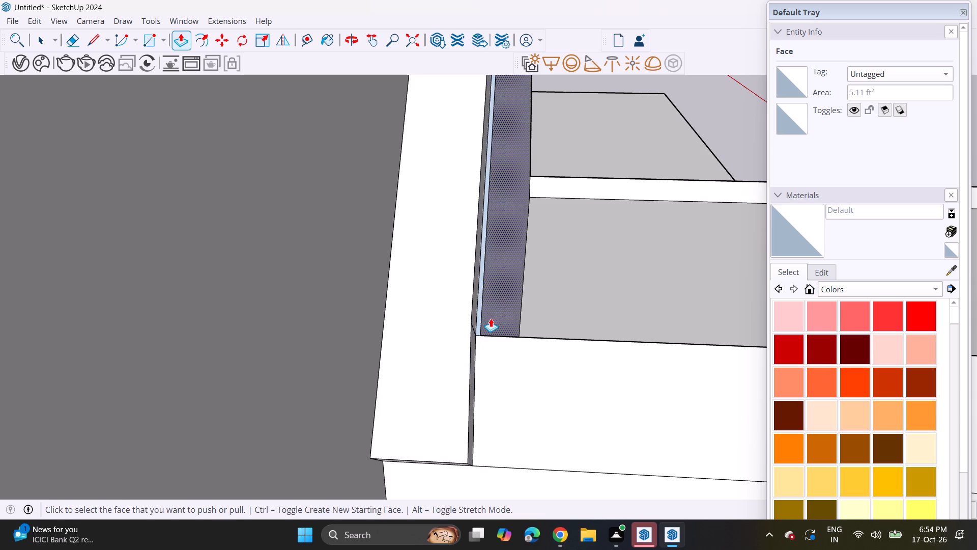
double_click(491, 316)
Pull the sloping top face of the rear gable's right side outward to match the raised left slope.
middle_drag(511, 296, 330, 262)
scroll(452, 246, down, 12)
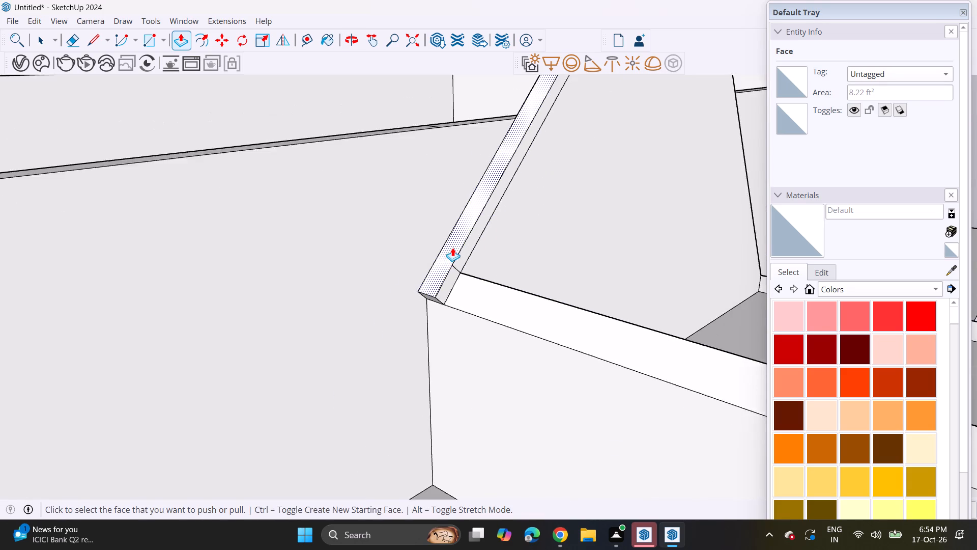
scroll(452, 248, down, 6)
shift+middle_drag(560, 260, 368, 276)
shift+middle_drag(470, 249, 325, 275)
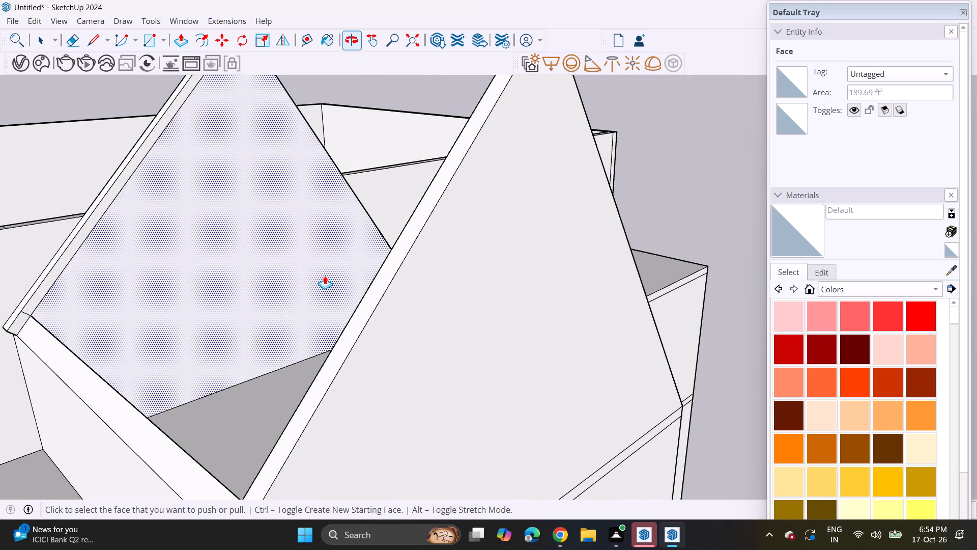
shift+middle_click(521, 324)
middle_drag(322, 254, 522, 324)
middle_drag(555, 313, 379, 324)
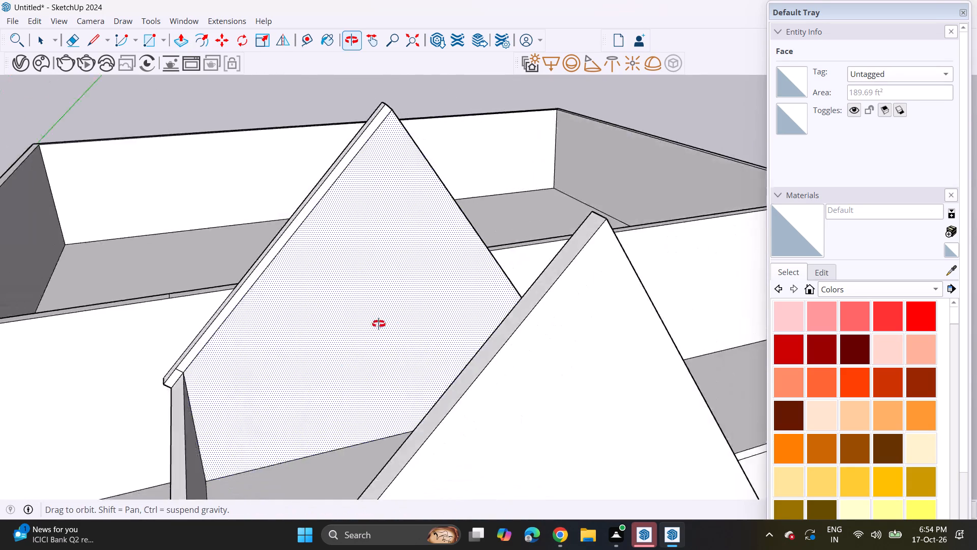
middle_drag(379, 324, 282, 336)
middle_drag(493, 218, 400, 270)
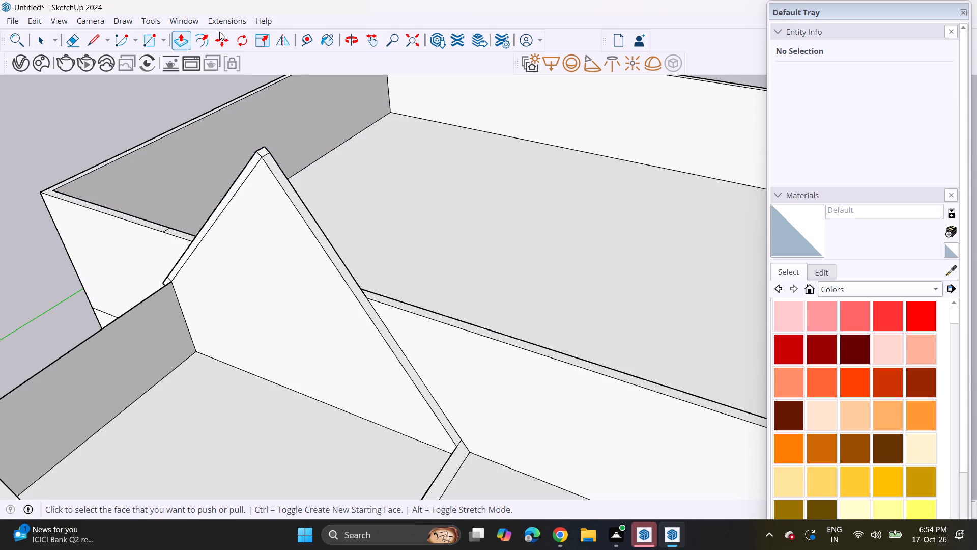
click(170, 41)
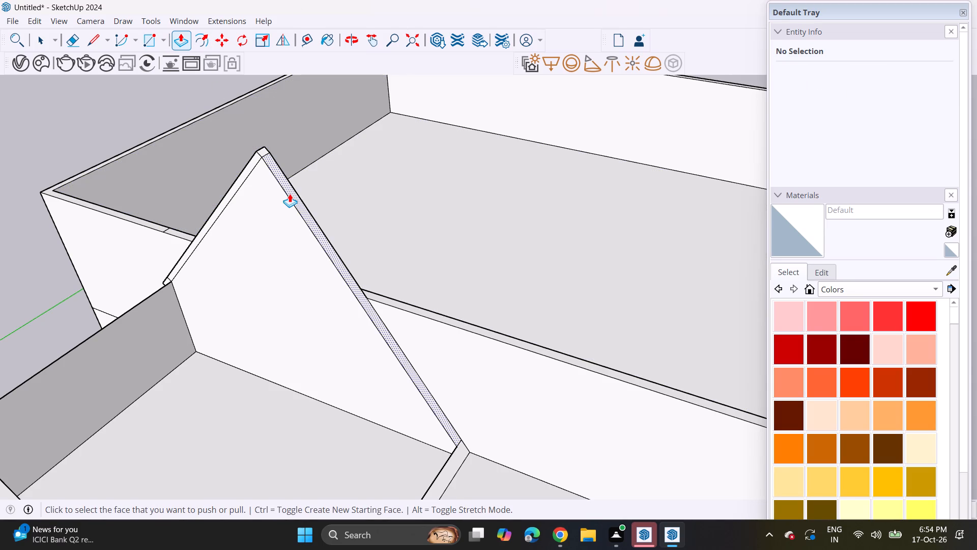
double_click(290, 193)
click(289, 184)
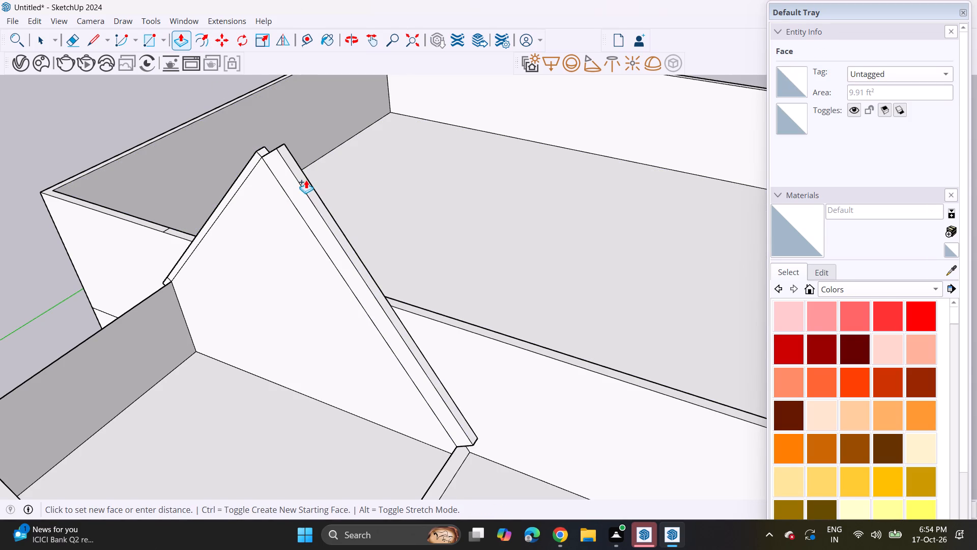
middle_drag(284, 168, 375, 134)
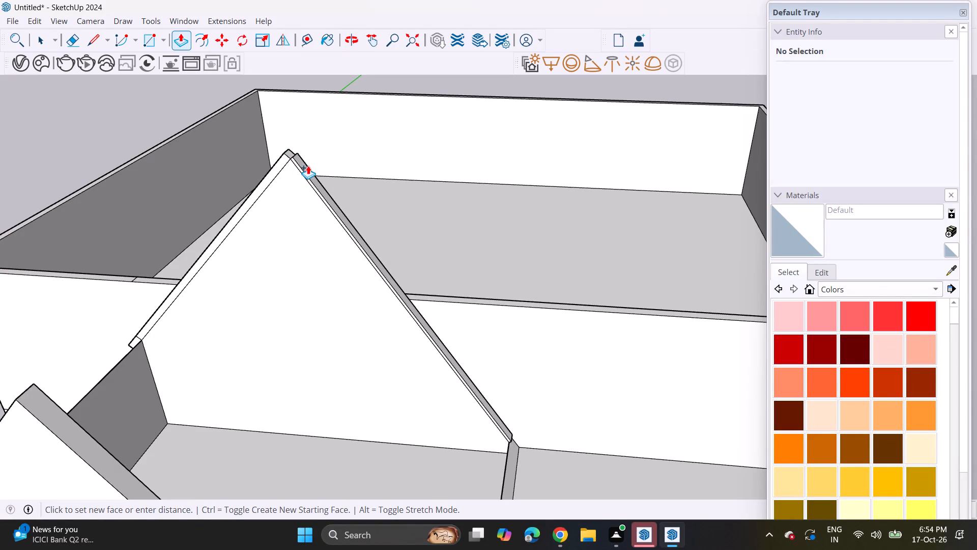
click(312, 164)
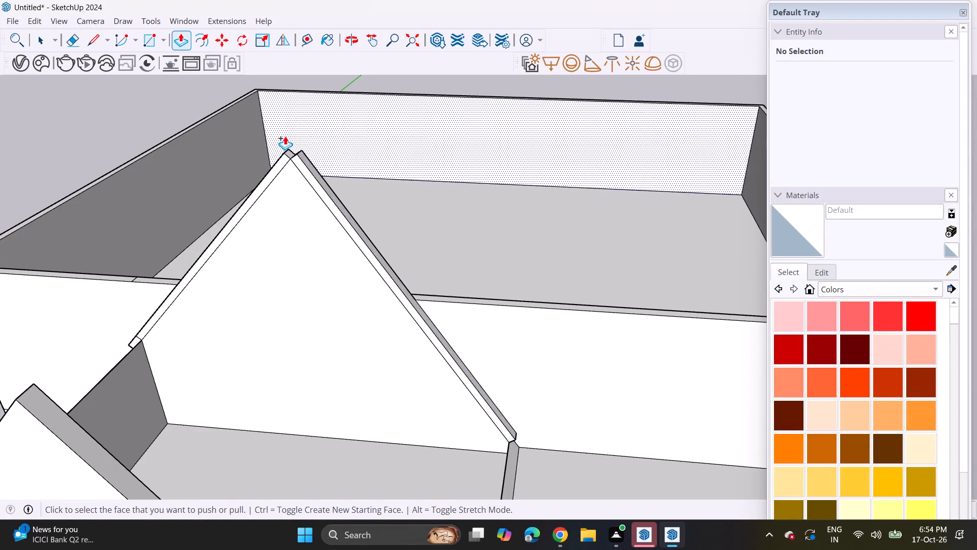
Pull the upper end face of the raised right slope across the notch at the rear gable's apex.
middle_drag(285, 136, 309, 180)
scroll(305, 206, up, 4)
scroll(325, 250, up, 3)
scroll(310, 306, down, 5)
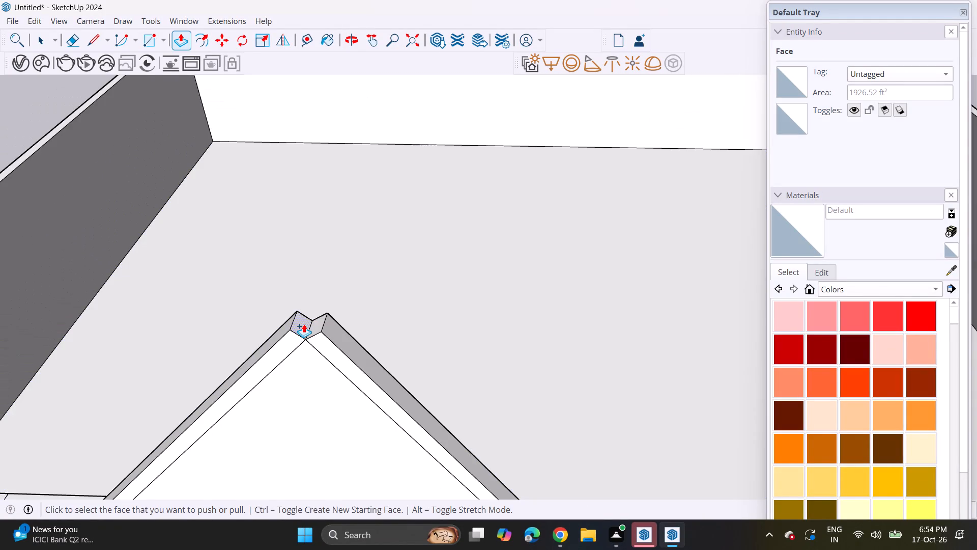
click(304, 324)
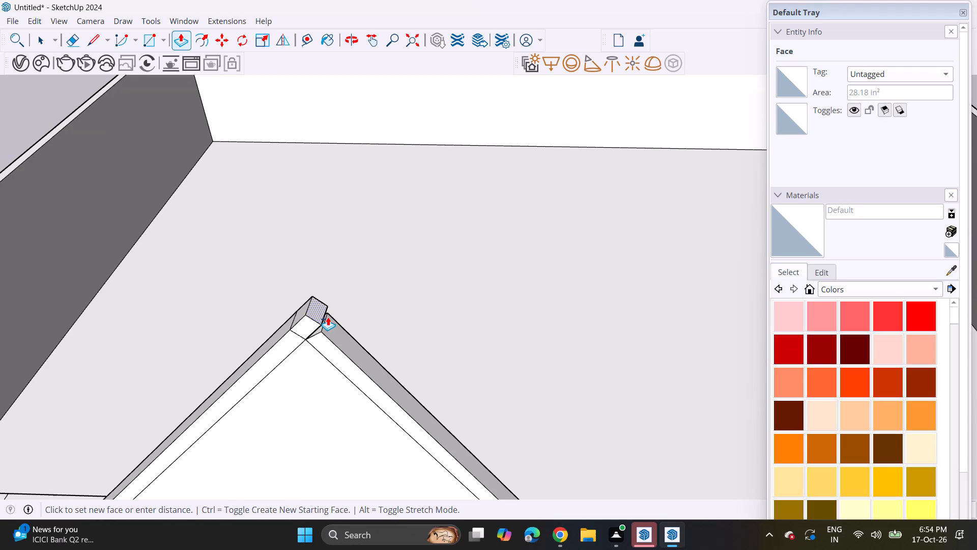
key(Escape)
scroll(317, 323, up, 4)
click(316, 324)
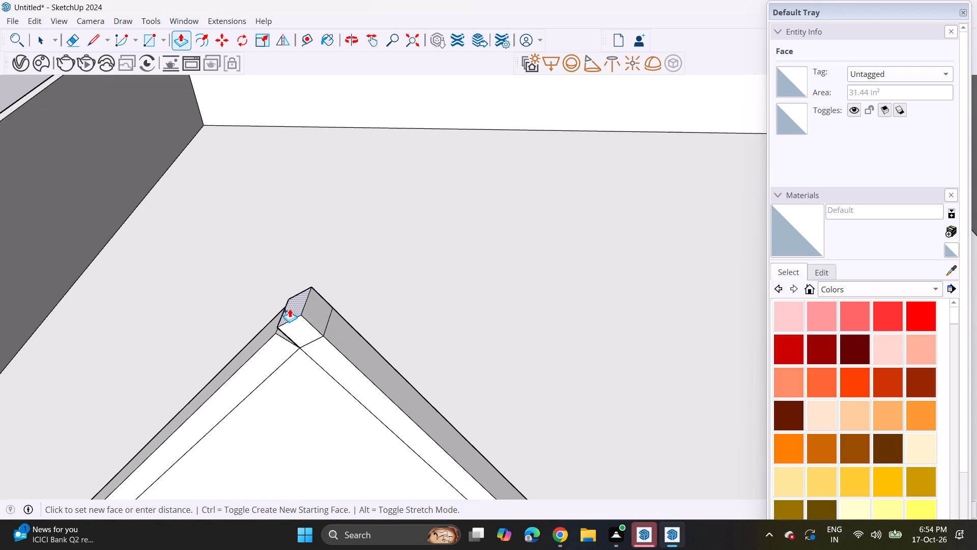
click(290, 309)
Adjust the end faces of the apex block with Push/Pull until it sits flush with the rear gable's left slope.
middle_drag(269, 343, 416, 235)
middle_drag(284, 369, 376, 314)
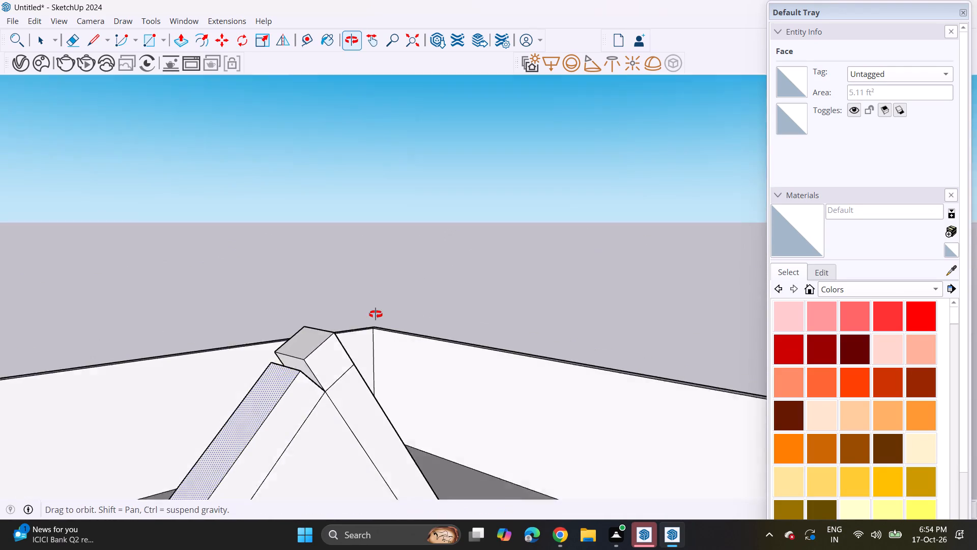
middle_drag(376, 314, 376, 314)
scroll(301, 376, up, 4)
click(305, 359)
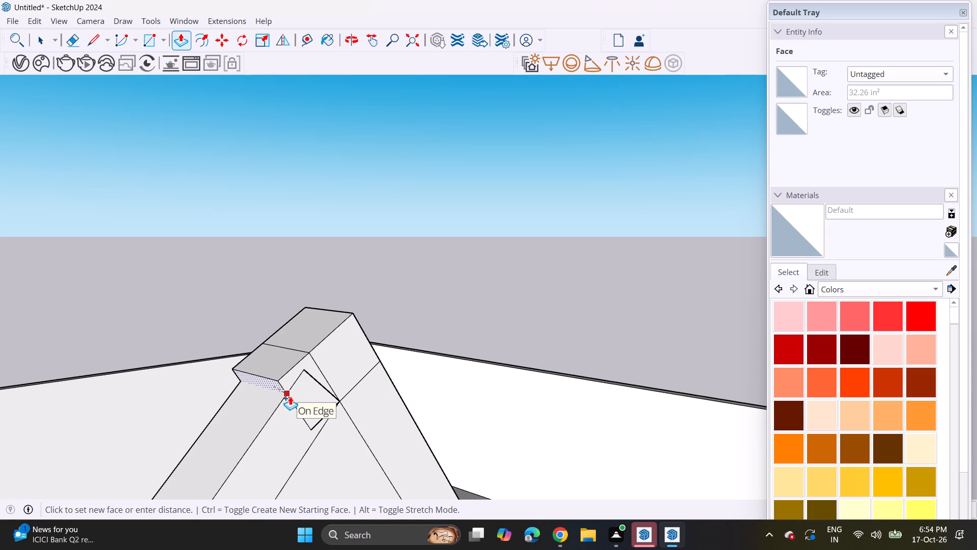
key(ctrl+z)
click(301, 329)
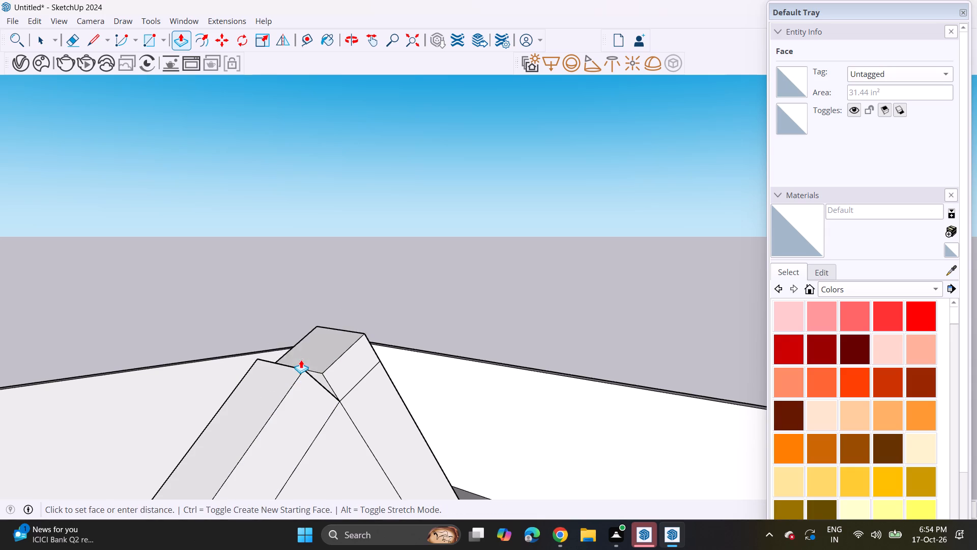
click(303, 374)
click(311, 365)
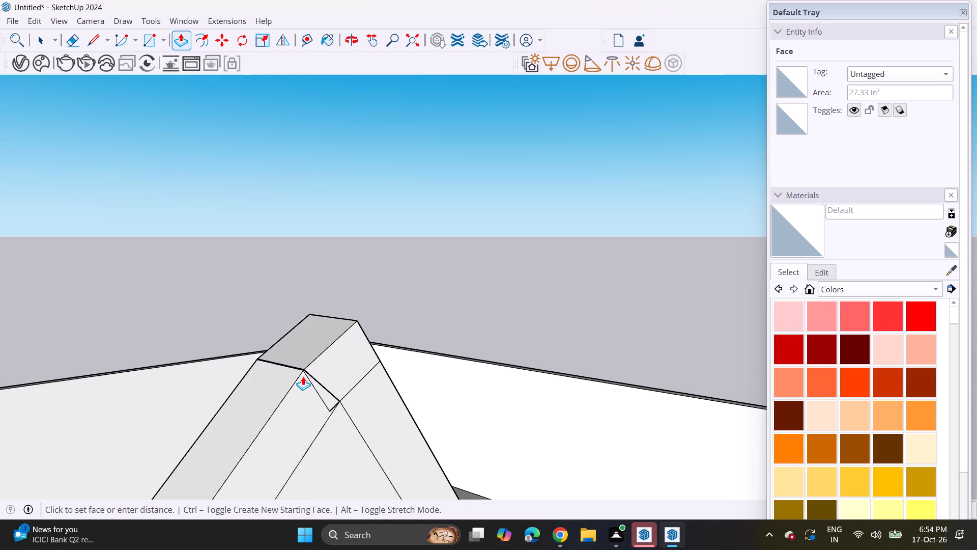
click(303, 376)
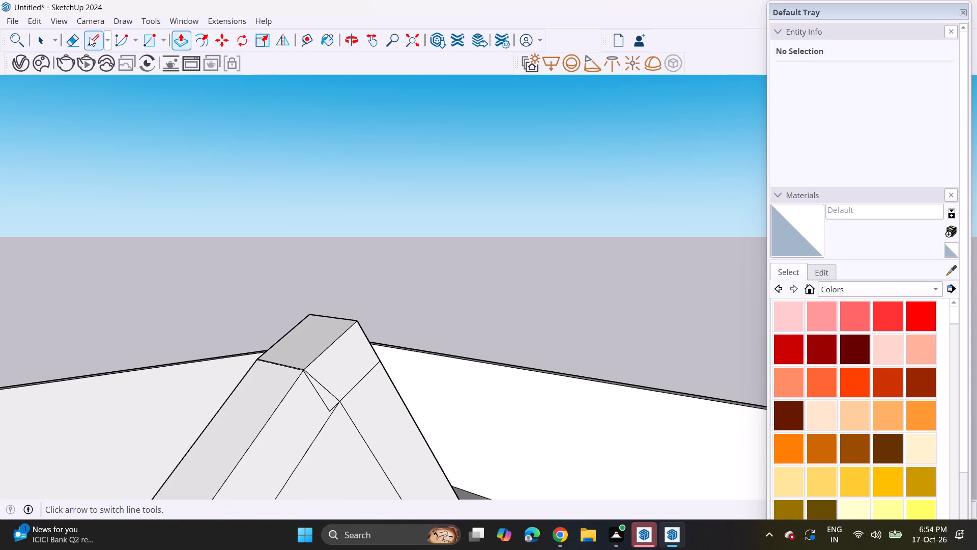
Erase the leftover short edges around the filled apex on the face of the rear gable's raised band.
click(67, 38)
click(312, 383)
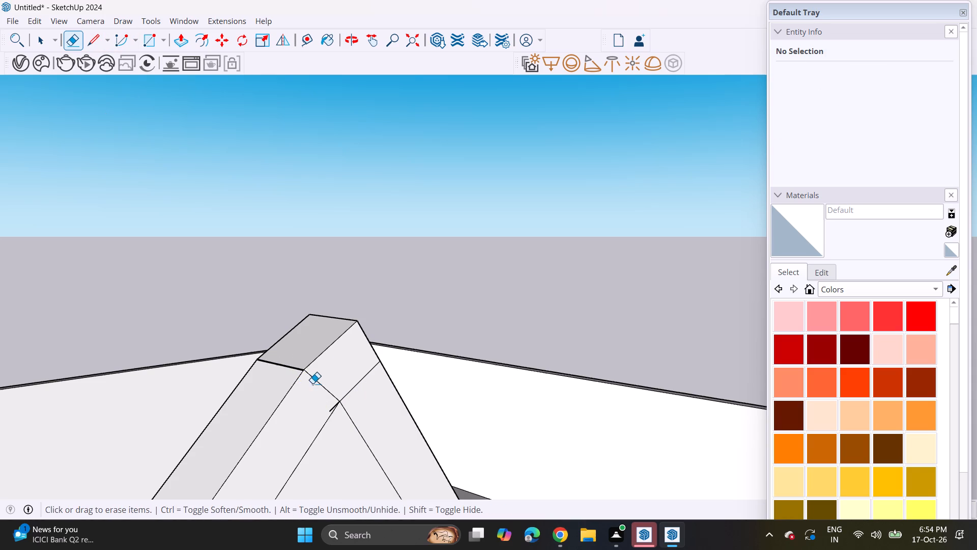
click(318, 384)
click(332, 405)
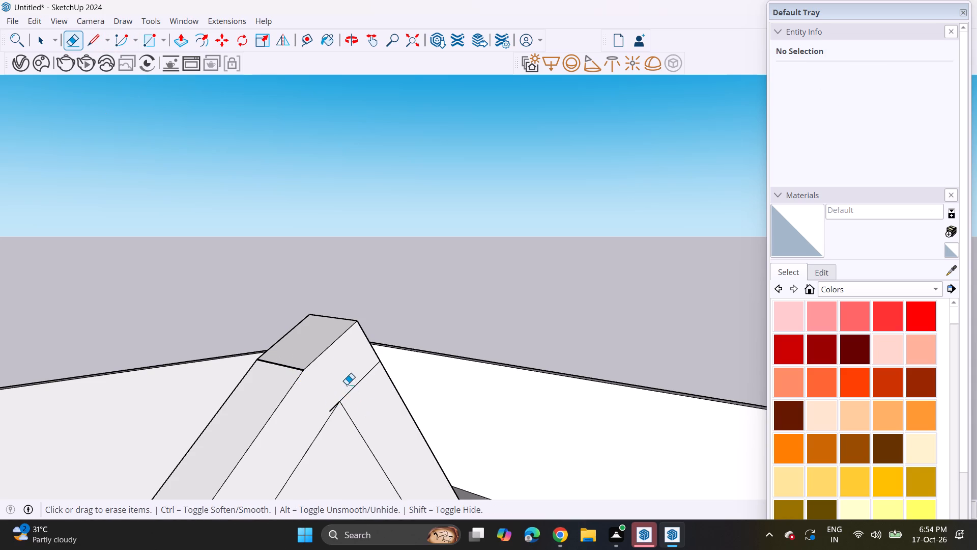
drag(347, 383, 352, 395)
click(332, 405)
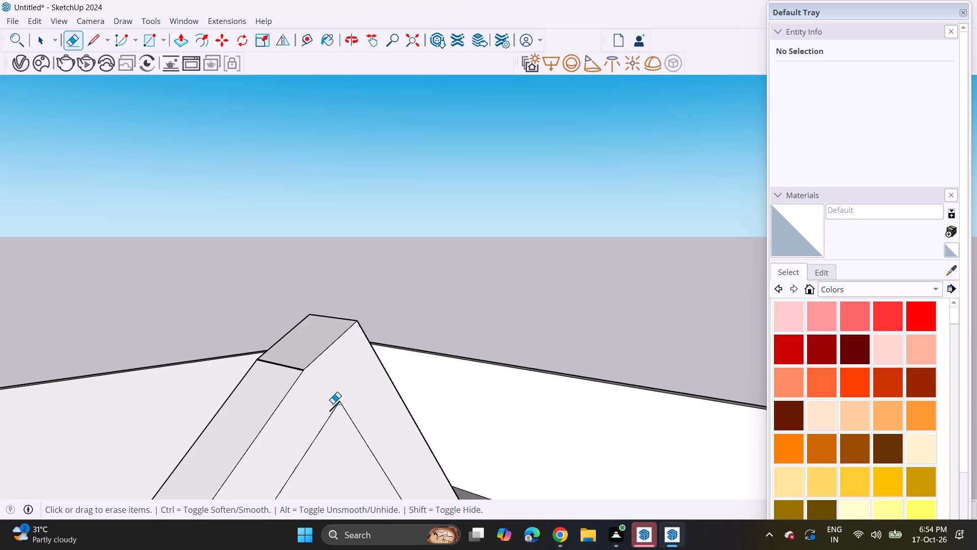
click(332, 408)
Pull the face of the rear gable's raised band forward to the front gable to form the pitched roof over the room.
scroll(327, 347, down, 10)
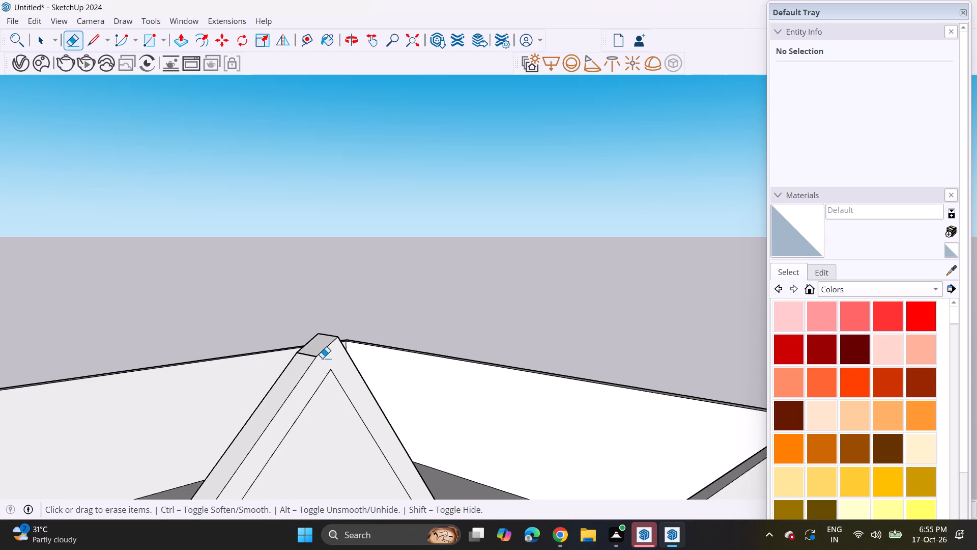
scroll(322, 358, down, 17)
middle_drag(372, 402, 216, 313)
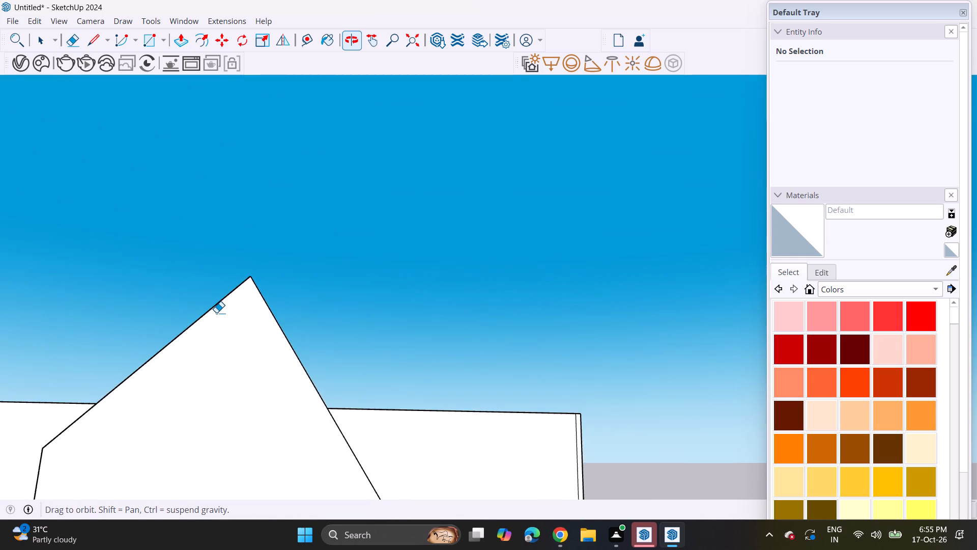
scroll(216, 313, down, 4)
middle_drag(256, 335, 382, 386)
middle_drag(385, 389, 326, 374)
middle_drag(321, 373, 330, 420)
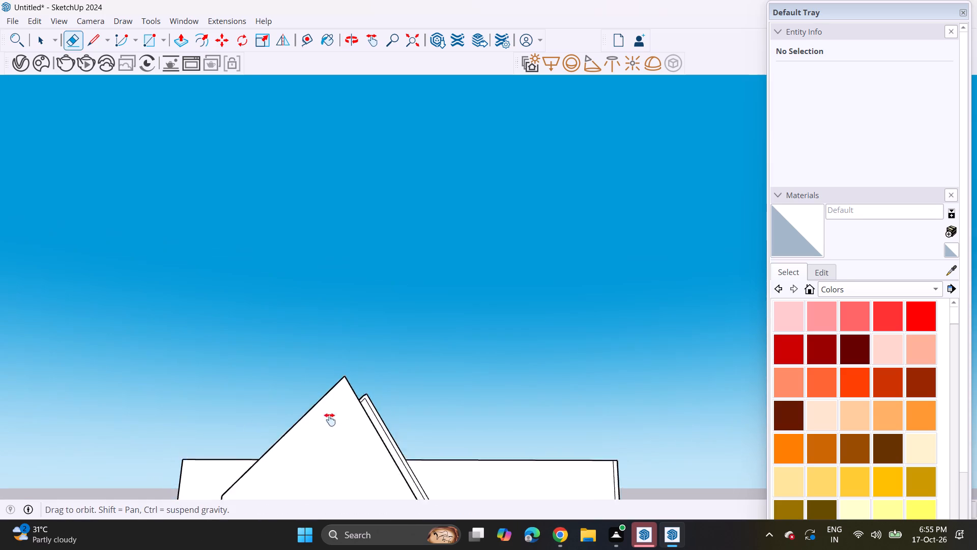
middle_drag(330, 420, 394, 265)
middle_drag(391, 267, 411, 388)
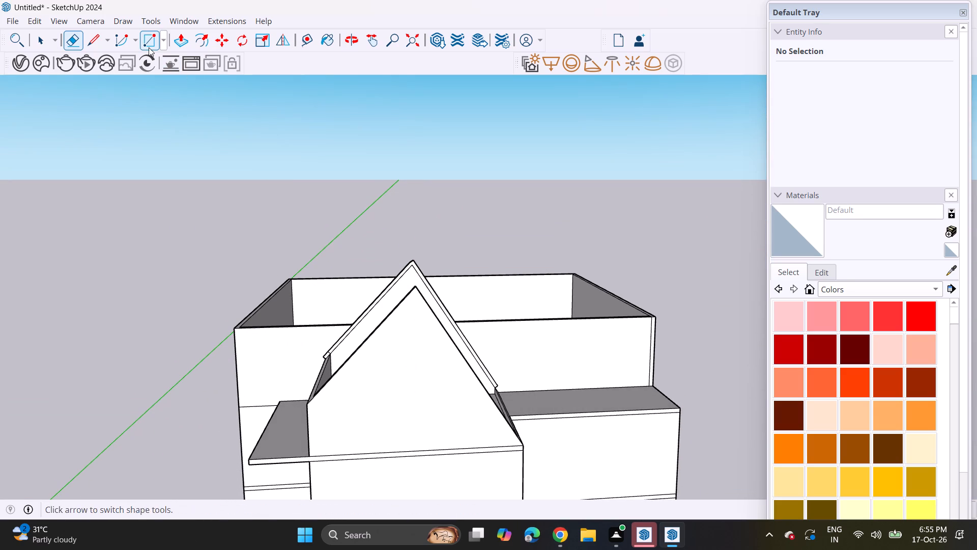
drag(185, 41, 189, 47)
scroll(335, 288, up, 2)
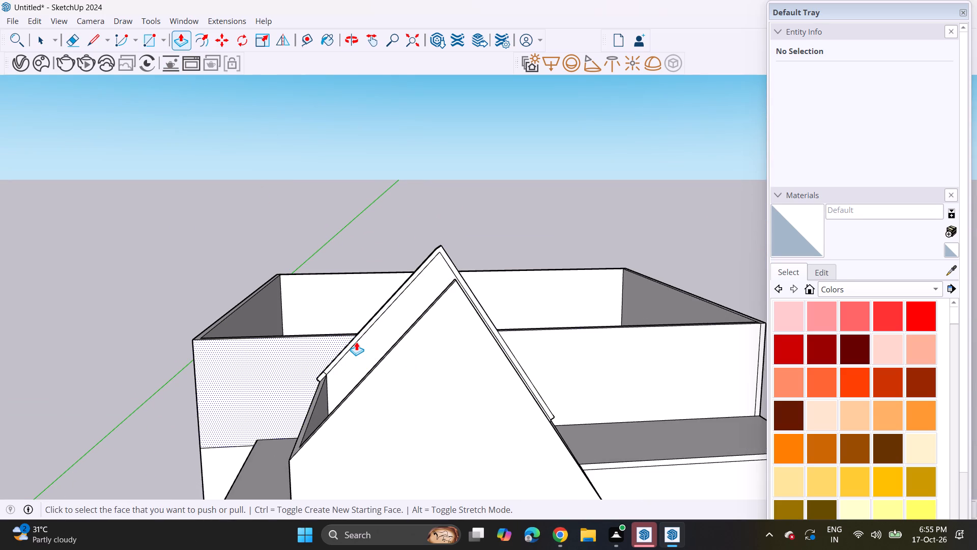
click(356, 342)
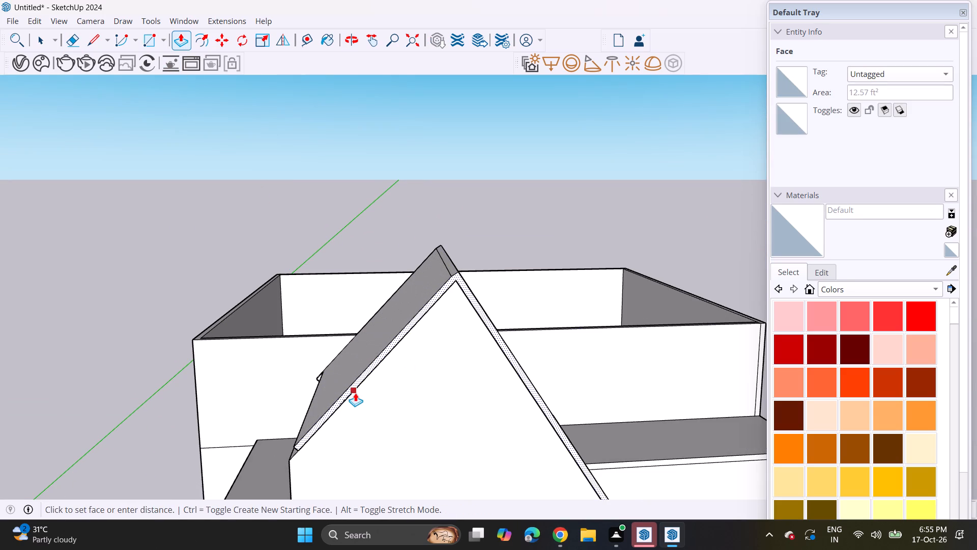
click(355, 393)
Extend the lower end of the left roof slope down past the side wall as an eave overhang.
middle_drag(432, 325, 418, 271)
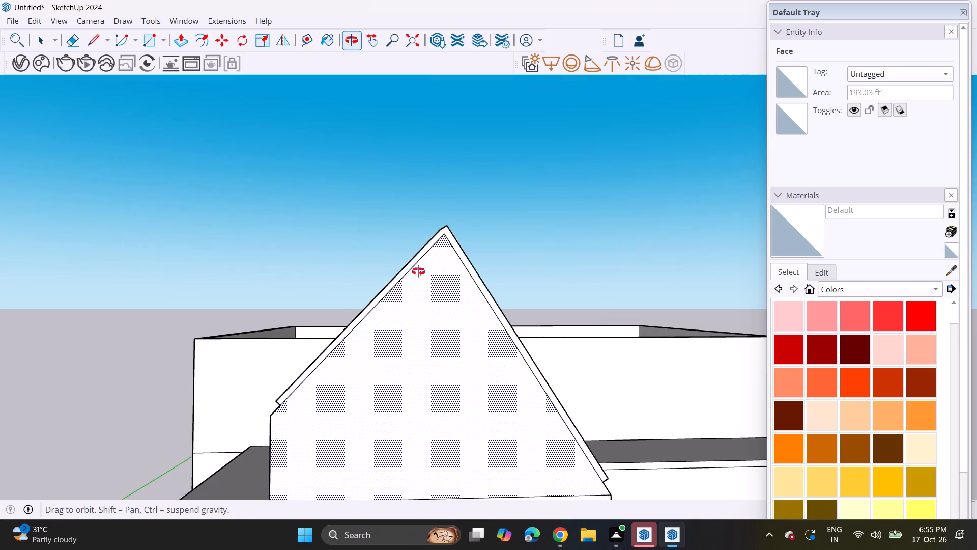
middle_drag(418, 271, 415, 261)
middle_drag(252, 373, 378, 351)
scroll(348, 371, up, 5)
click(347, 371)
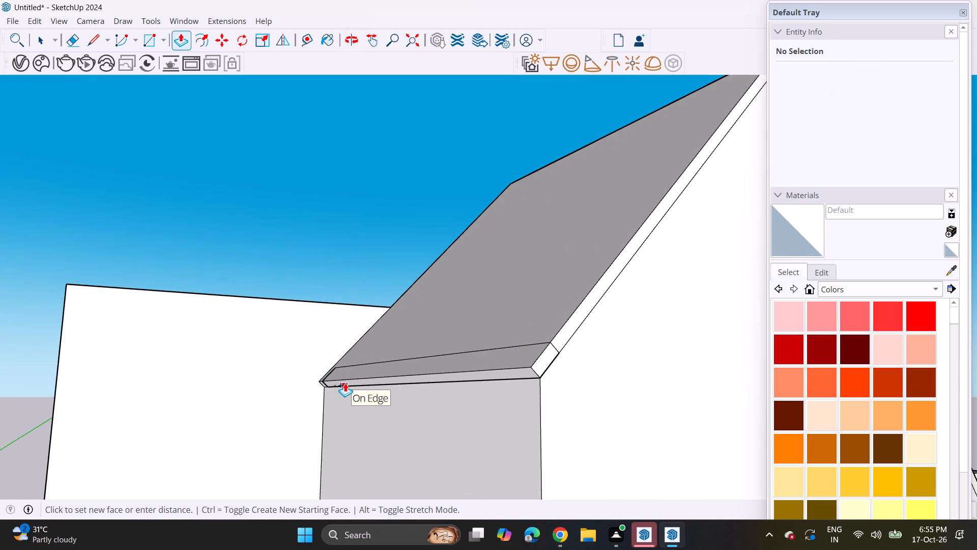
click(345, 383)
middle_drag(541, 340, 408, 299)
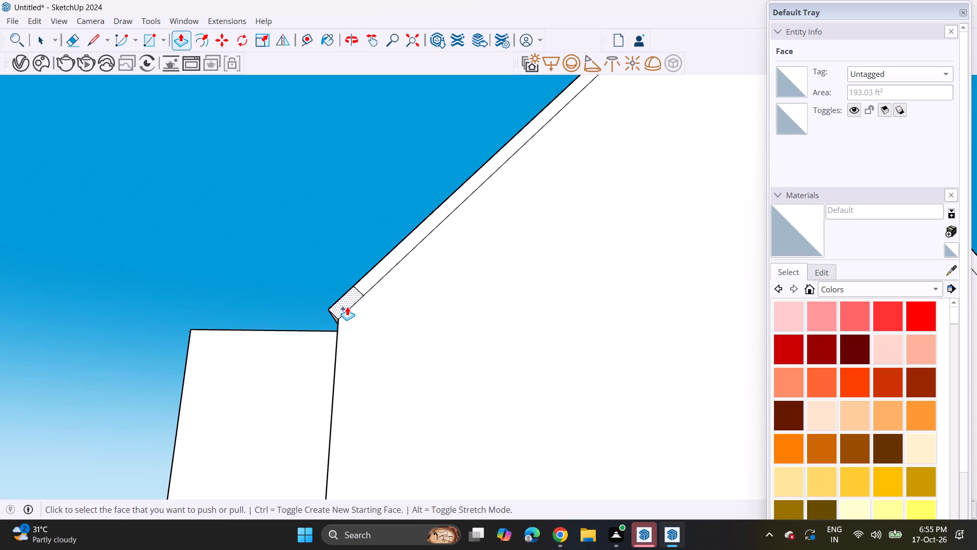
shift+middle_drag(347, 307, 508, 289)
scroll(495, 300, up, 3)
click(495, 309)
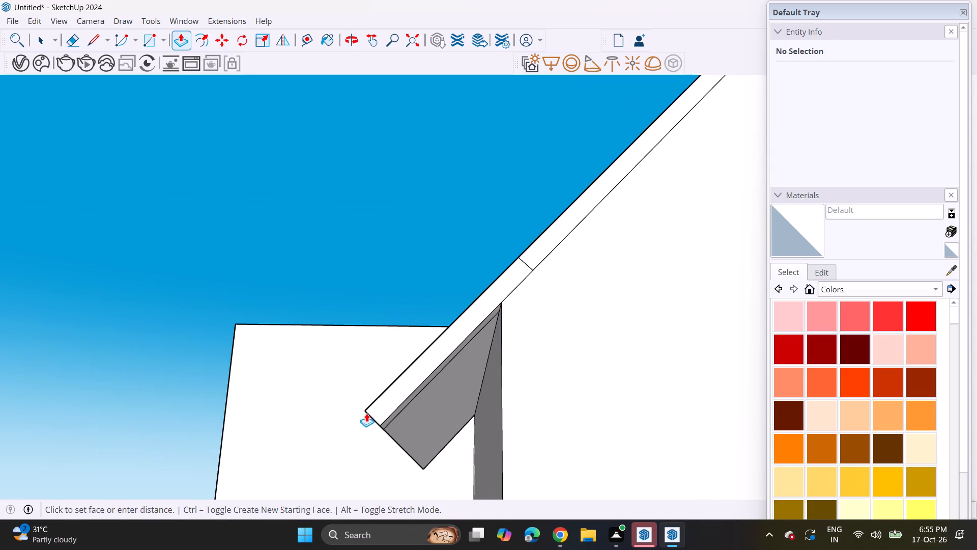
click(347, 423)
Extend the lower end of the right roof slope down until it meets the corner of the third-level slab.
scroll(408, 364, down, 13)
shift+middle_drag(535, 341, 532, 341)
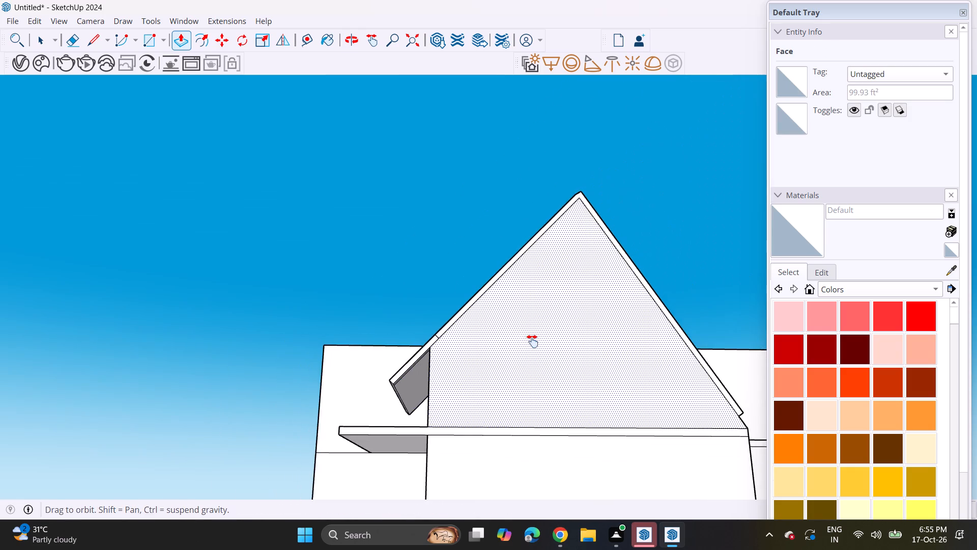
shift+middle_drag(532, 341, 400, 280)
middle_drag(499, 299, 392, 324)
scroll(610, 383, up, 8)
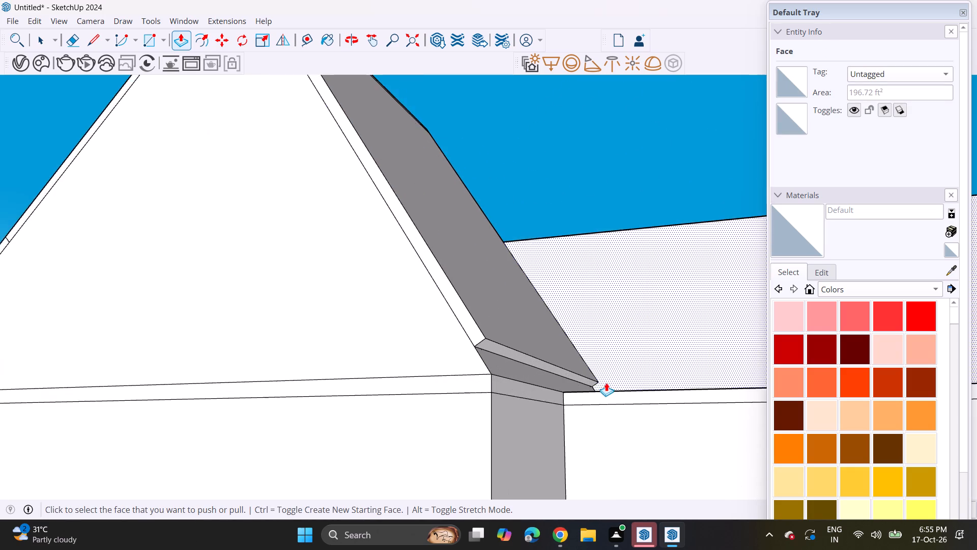
scroll(606, 382, up, 2)
click(454, 348)
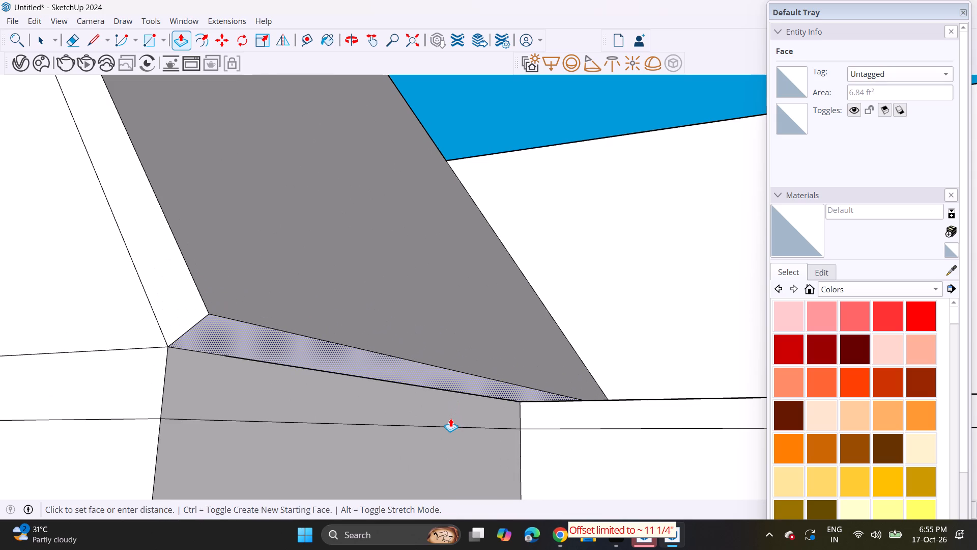
click(449, 422)
Draw a rectangle on the second-storey front wall from its upper right corner to the lower slab band near the left side.
scroll(398, 237, down, 8)
middle_drag(307, 240, 427, 239)
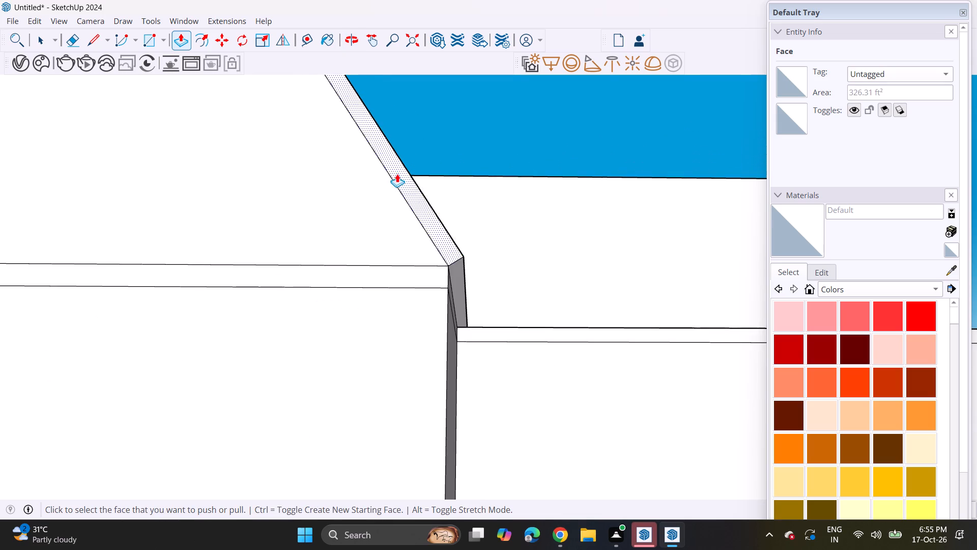
scroll(397, 173, down, 6)
shift+middle_drag(361, 148, 471, 365)
scroll(412, 207, down, 8)
shift+middle_drag(380, 210, 441, 152)
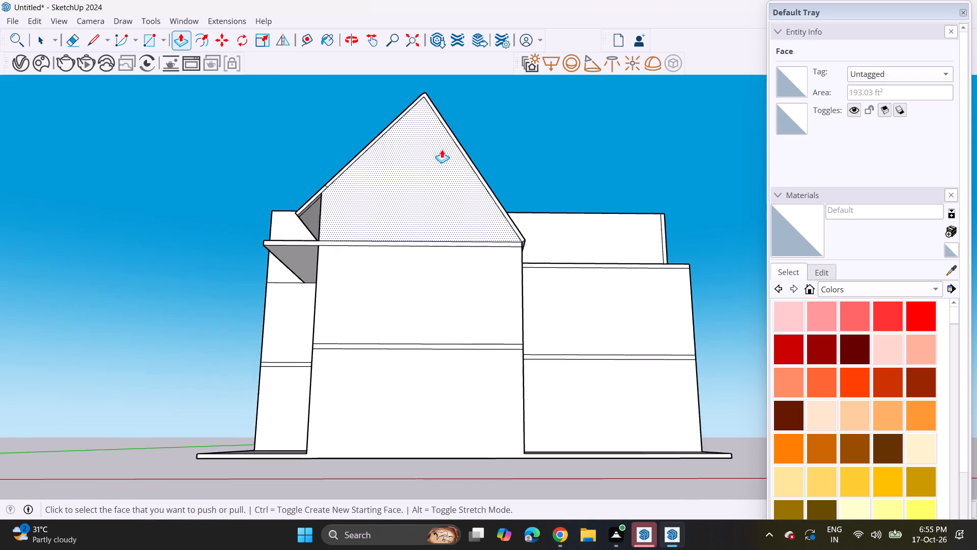
middle_drag(442, 205, 451, 291)
middle_drag(453, 280, 442, 273)
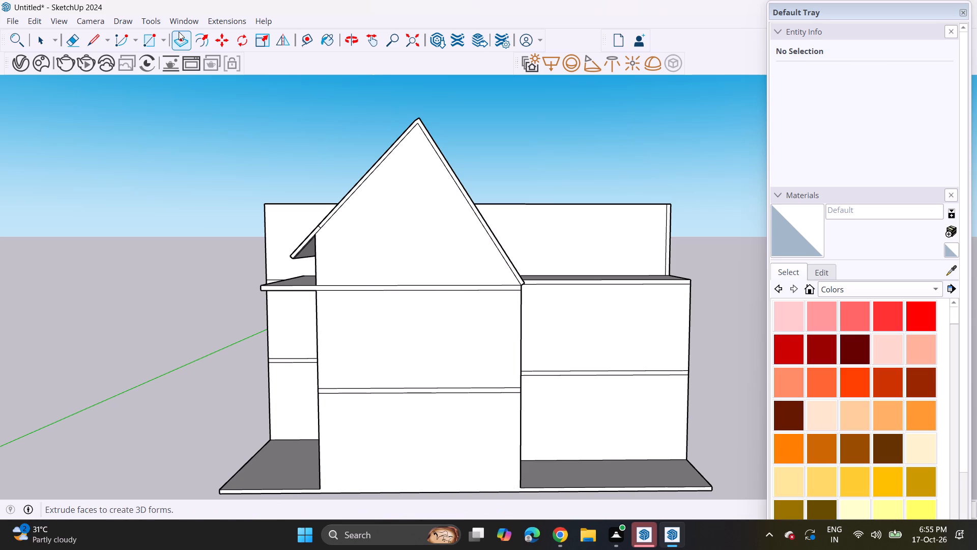
click(153, 42)
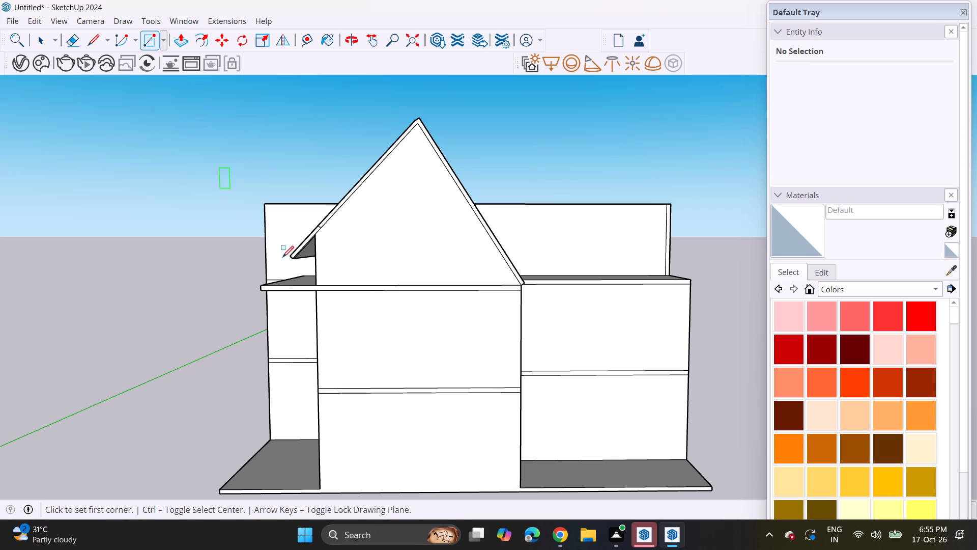
click(520, 292)
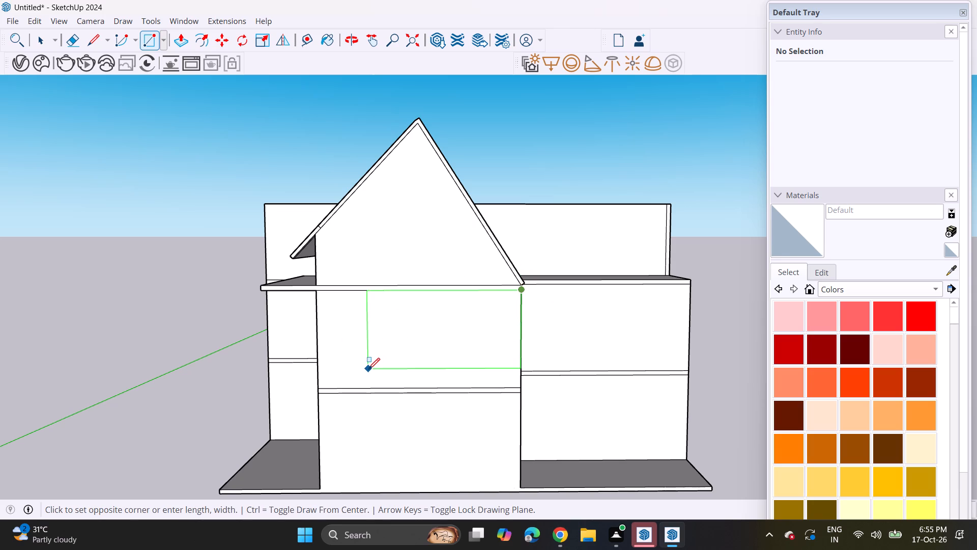
click(350, 390)
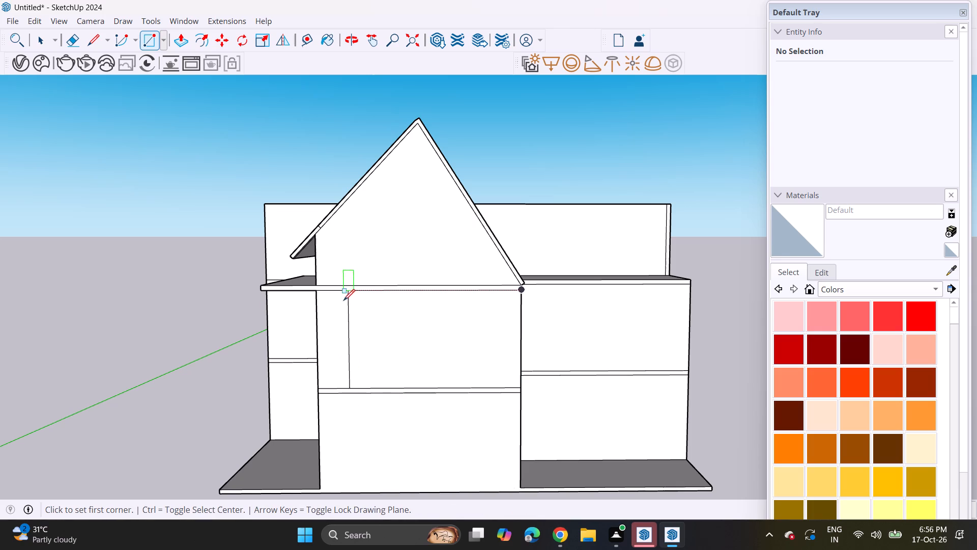
Draw two vertical lines between the slab bands, one just right of the rectangle's left edge and one near the right side.
click(94, 47)
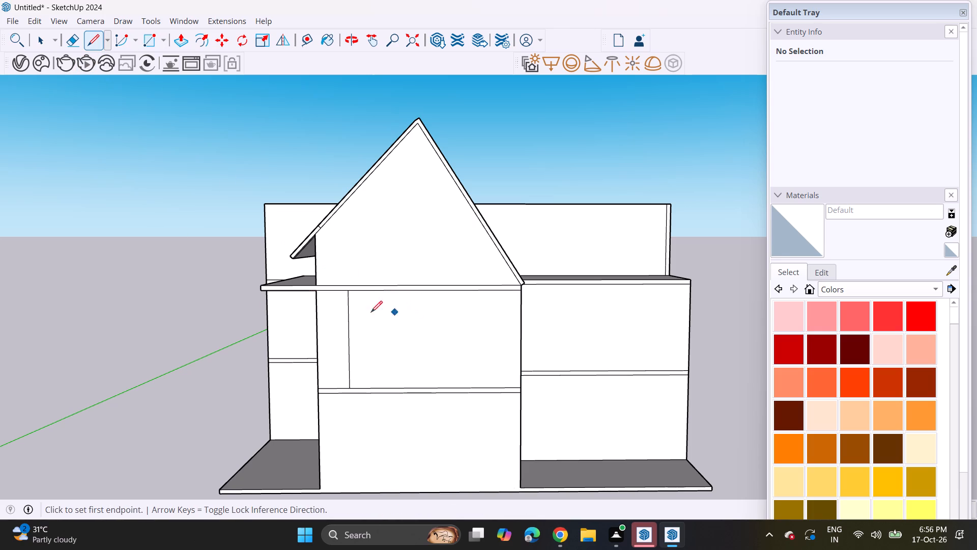
scroll(355, 294, up, 4)
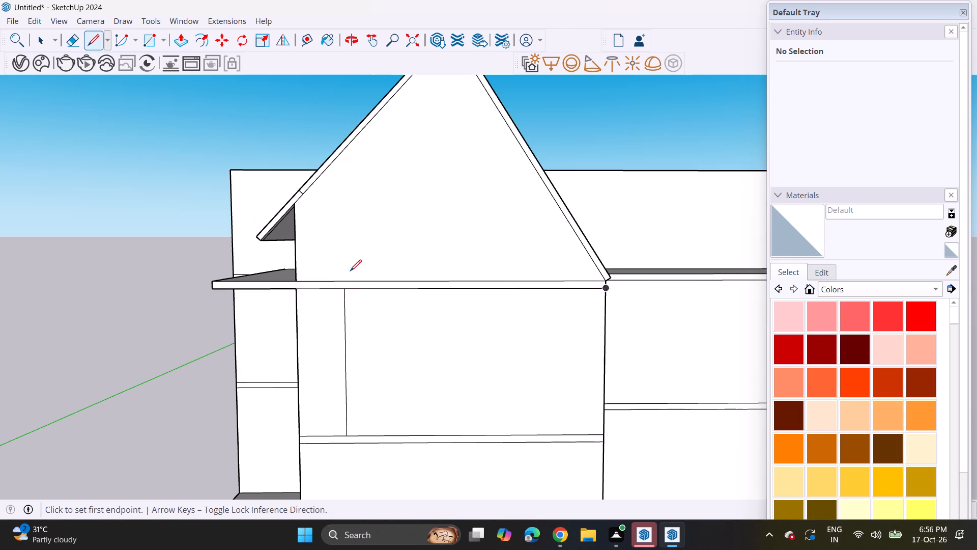
click(352, 291)
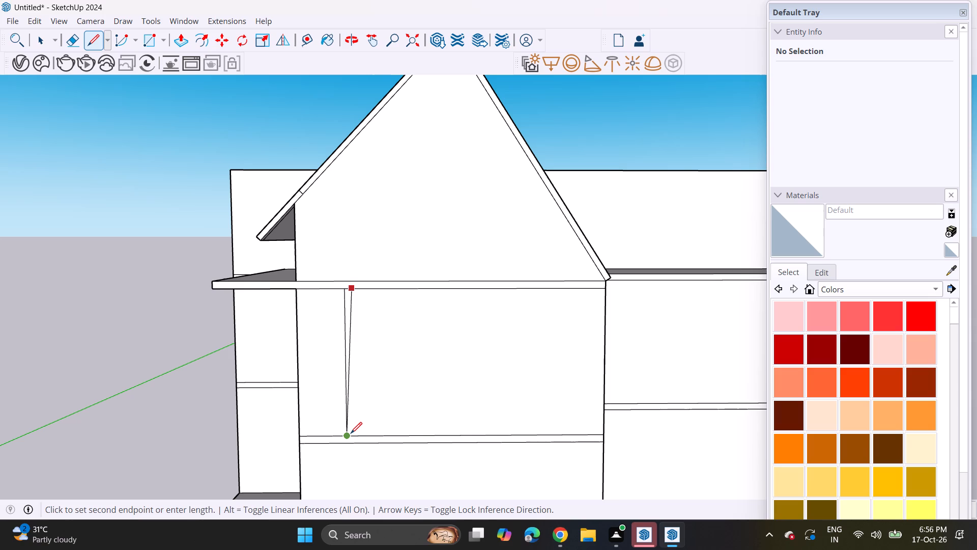
click(357, 437)
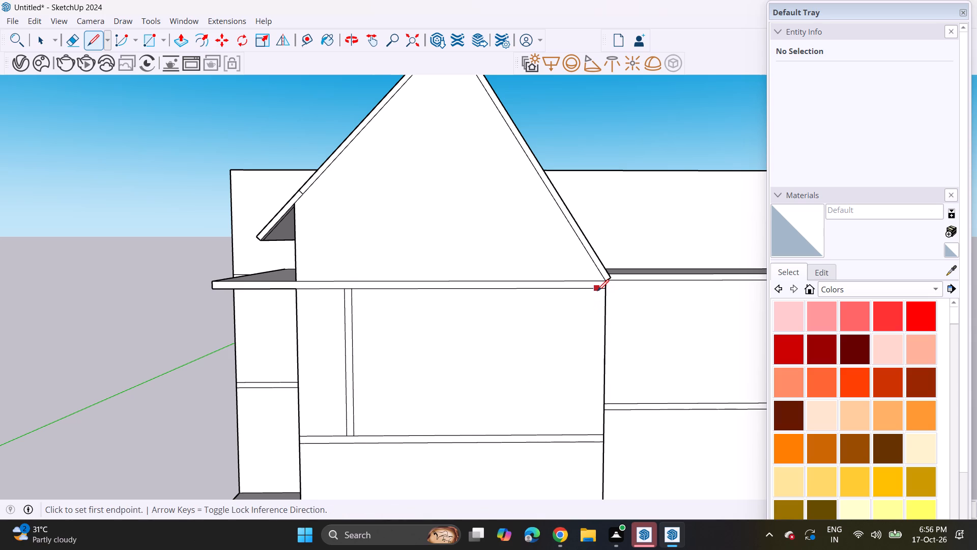
click(532, 290)
click(529, 434)
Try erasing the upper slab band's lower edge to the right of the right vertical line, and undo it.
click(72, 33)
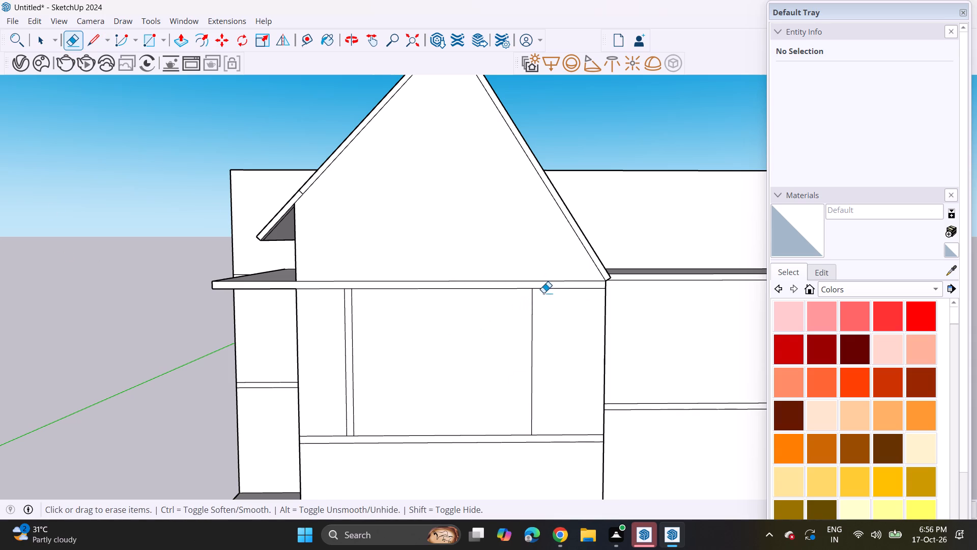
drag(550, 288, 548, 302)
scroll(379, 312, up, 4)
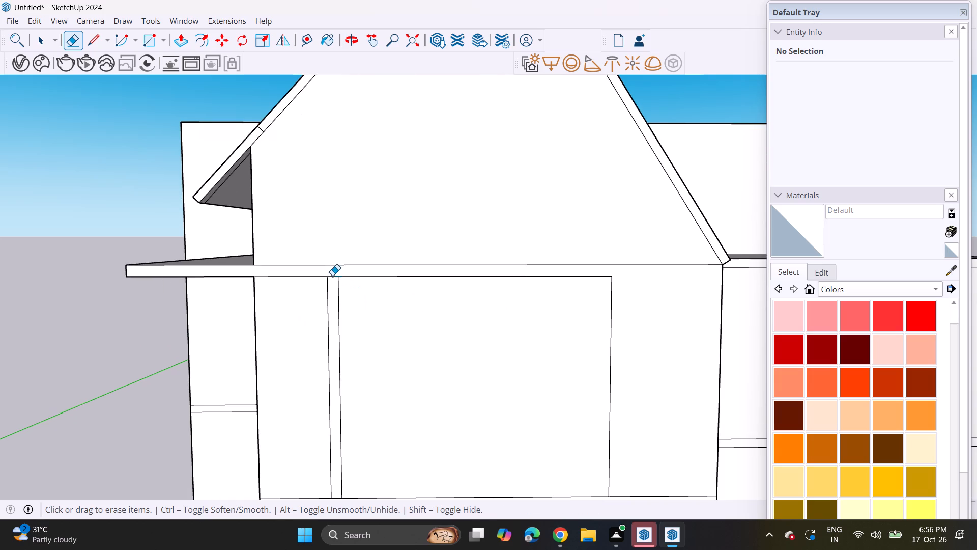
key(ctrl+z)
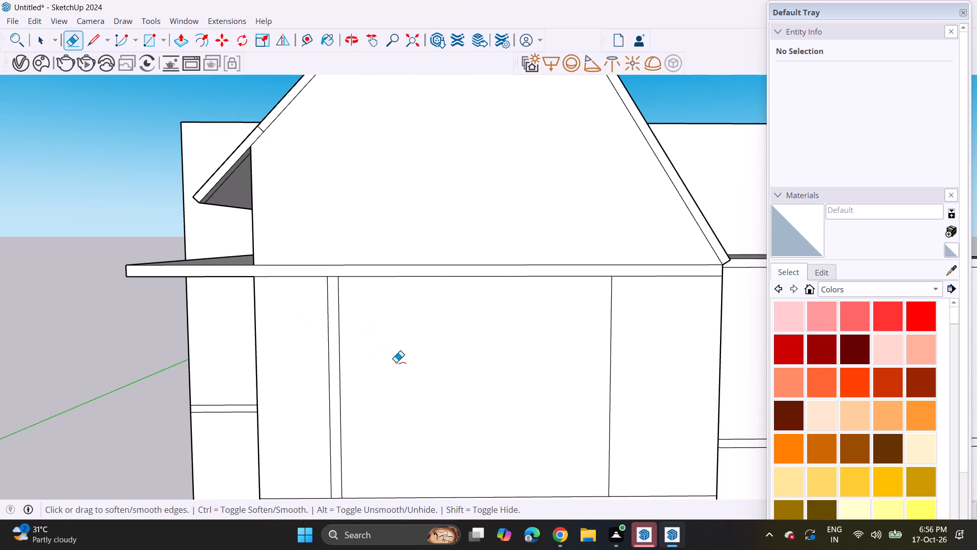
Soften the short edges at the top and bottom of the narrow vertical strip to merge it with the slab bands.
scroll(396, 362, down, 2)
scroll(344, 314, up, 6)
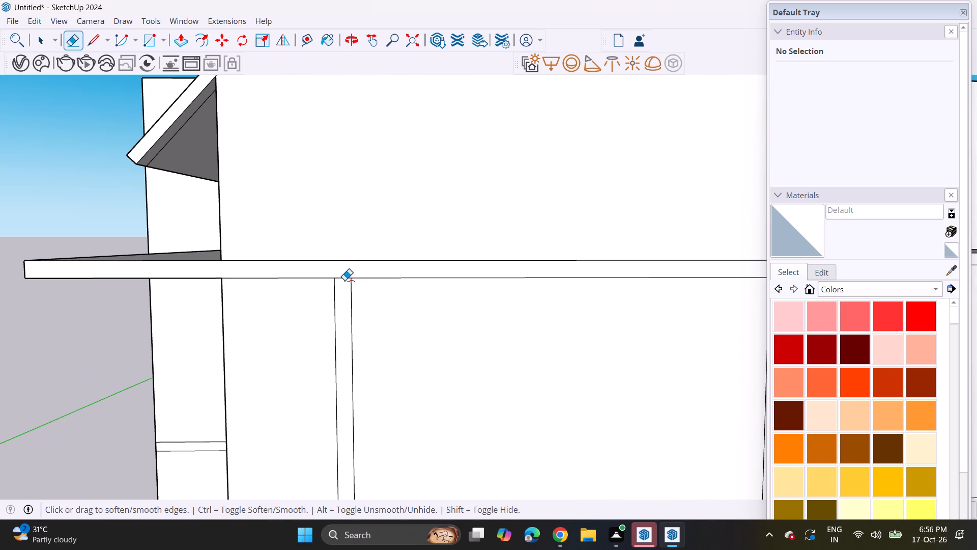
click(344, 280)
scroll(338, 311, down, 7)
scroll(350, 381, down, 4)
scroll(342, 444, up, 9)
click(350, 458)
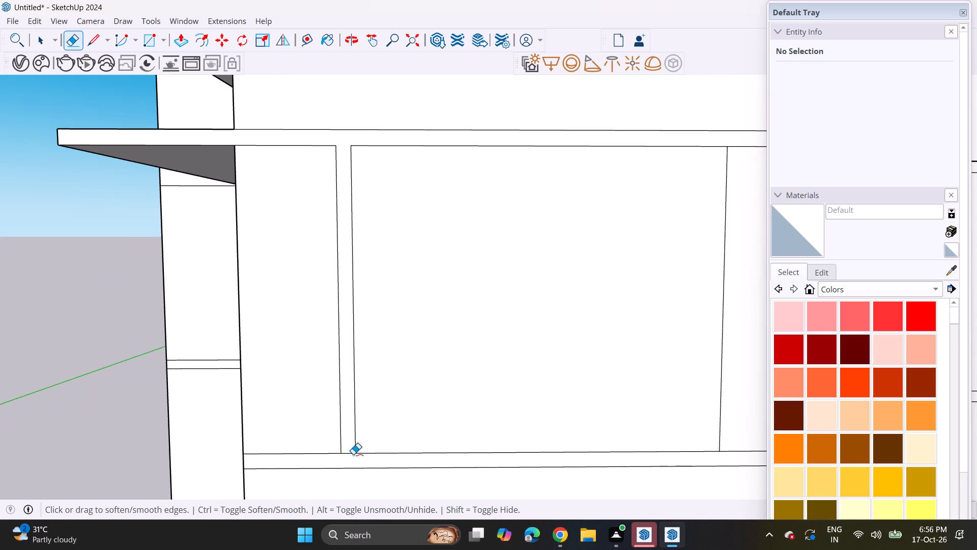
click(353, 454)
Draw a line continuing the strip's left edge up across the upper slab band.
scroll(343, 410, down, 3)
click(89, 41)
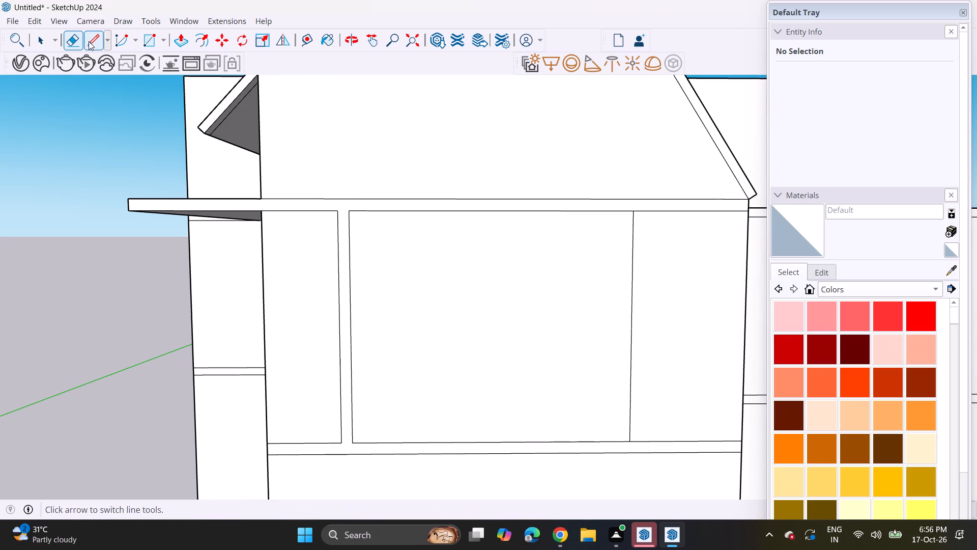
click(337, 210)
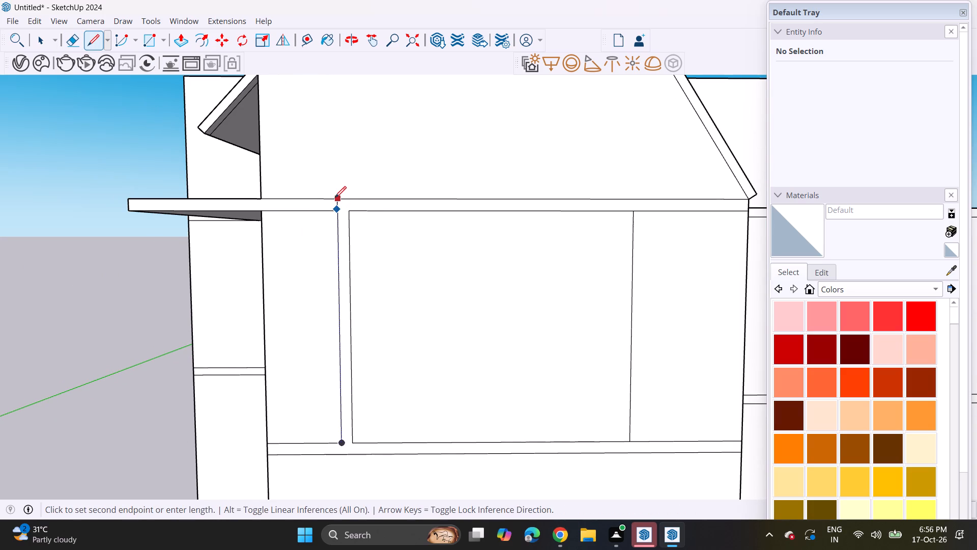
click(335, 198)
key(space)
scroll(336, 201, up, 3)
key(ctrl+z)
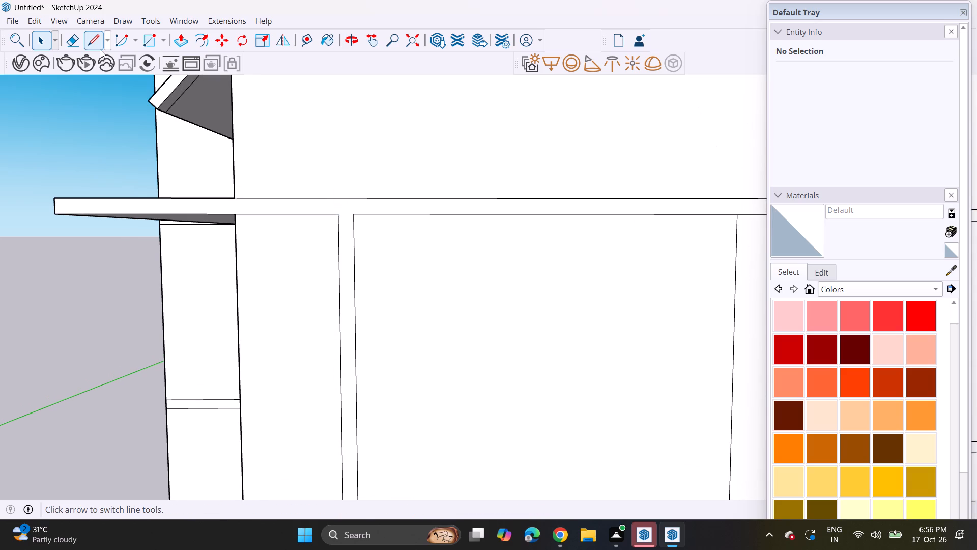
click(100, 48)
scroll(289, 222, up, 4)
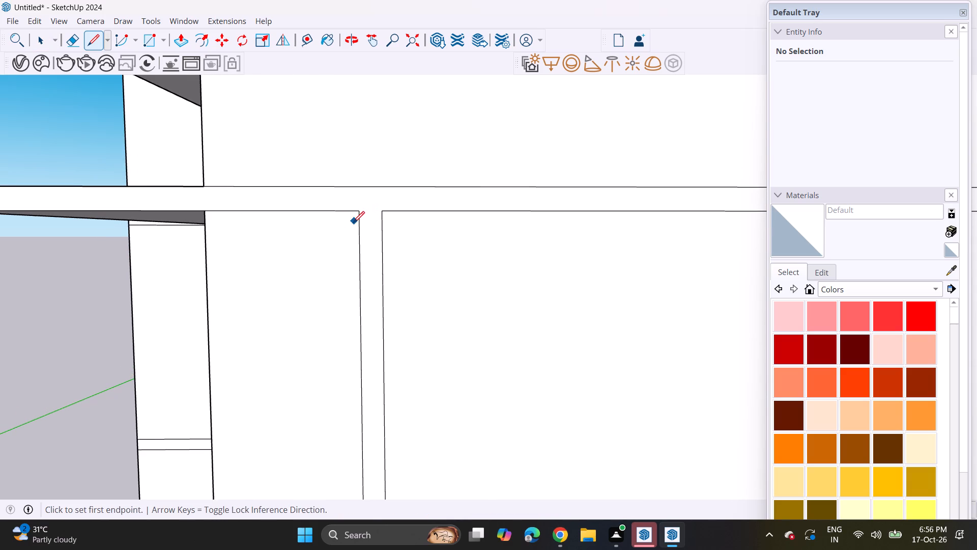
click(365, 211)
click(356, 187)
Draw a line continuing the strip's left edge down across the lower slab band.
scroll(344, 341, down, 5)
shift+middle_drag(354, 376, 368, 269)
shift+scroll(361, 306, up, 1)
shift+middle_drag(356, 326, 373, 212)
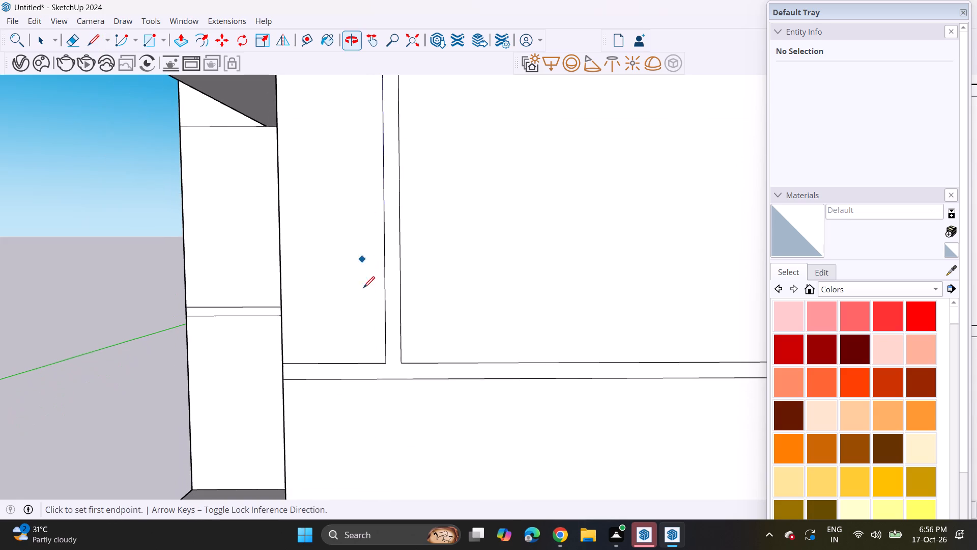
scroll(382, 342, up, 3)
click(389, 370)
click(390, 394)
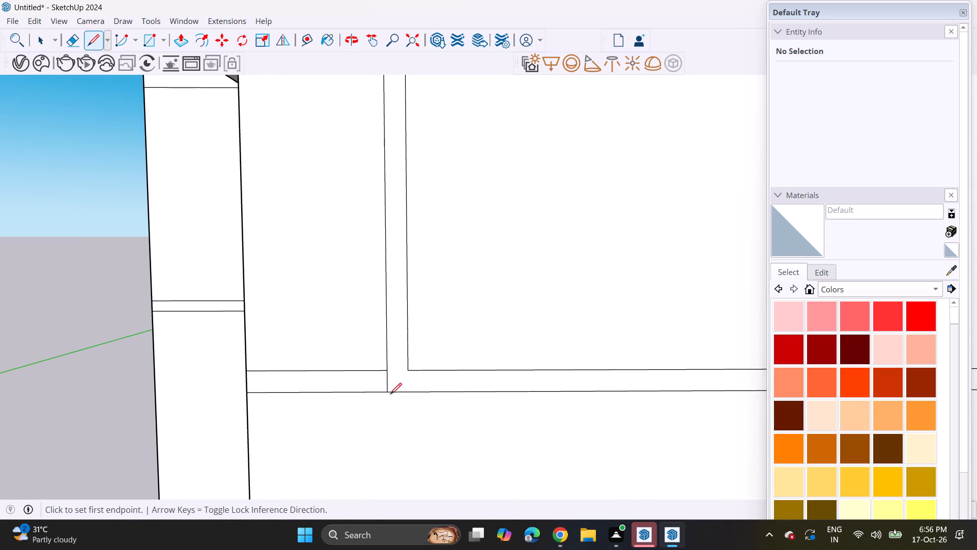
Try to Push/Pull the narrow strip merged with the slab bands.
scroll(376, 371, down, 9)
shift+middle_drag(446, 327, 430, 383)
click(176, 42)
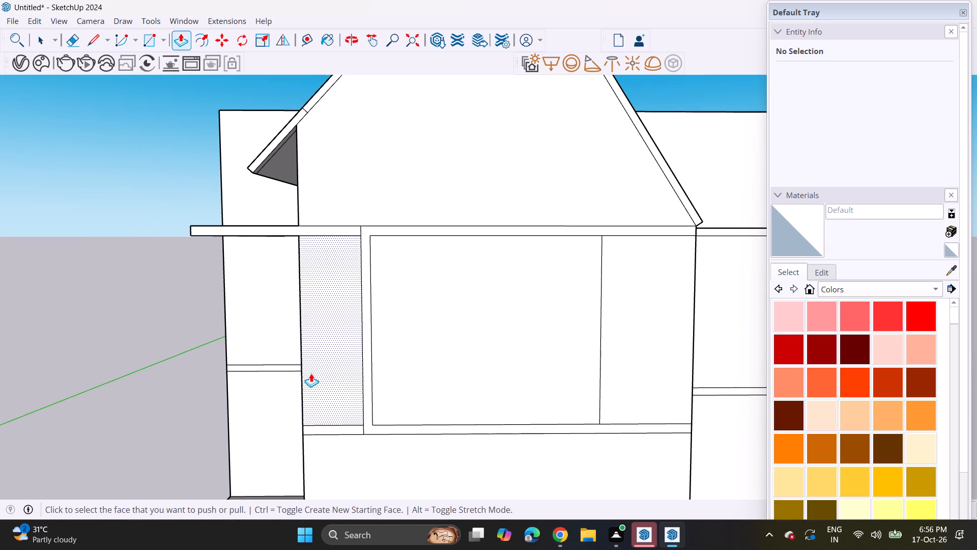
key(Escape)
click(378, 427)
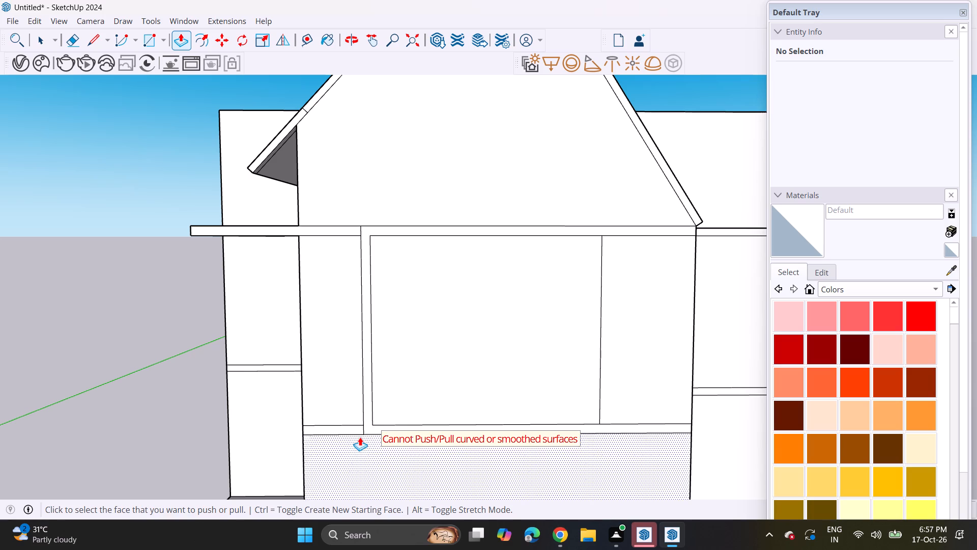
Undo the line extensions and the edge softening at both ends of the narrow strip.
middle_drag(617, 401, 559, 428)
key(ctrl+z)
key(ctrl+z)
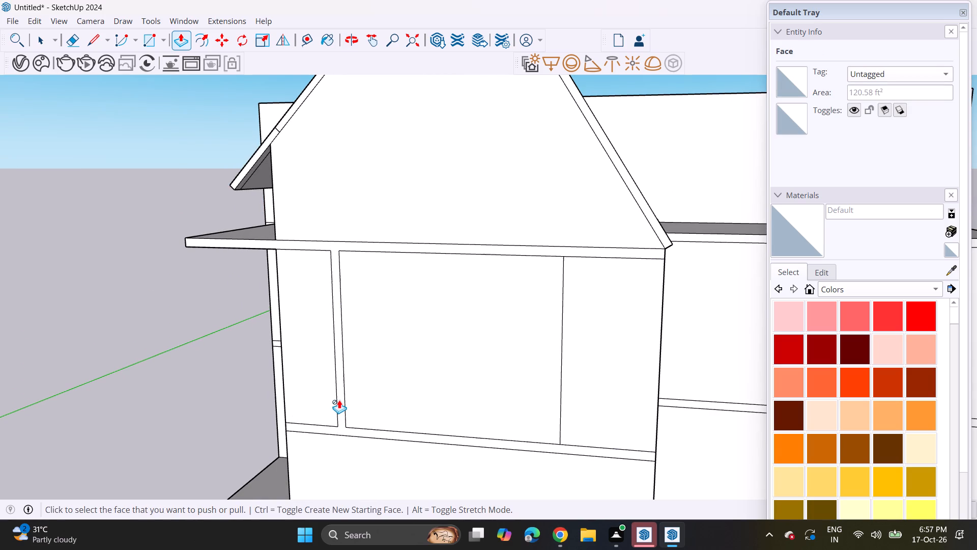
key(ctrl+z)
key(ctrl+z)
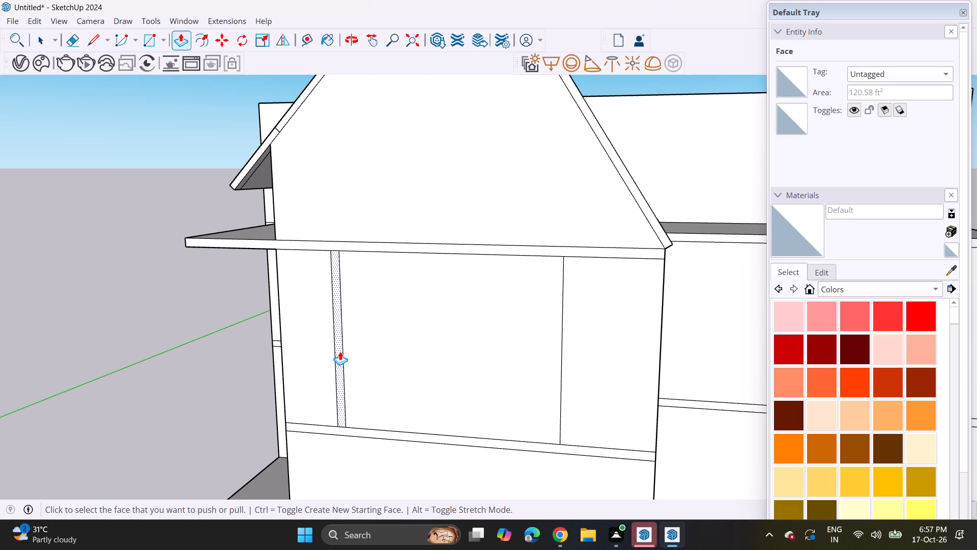
Pull the narrow vertical strip forward from the second-storey front wall to form a projecting fin.
click(340, 351)
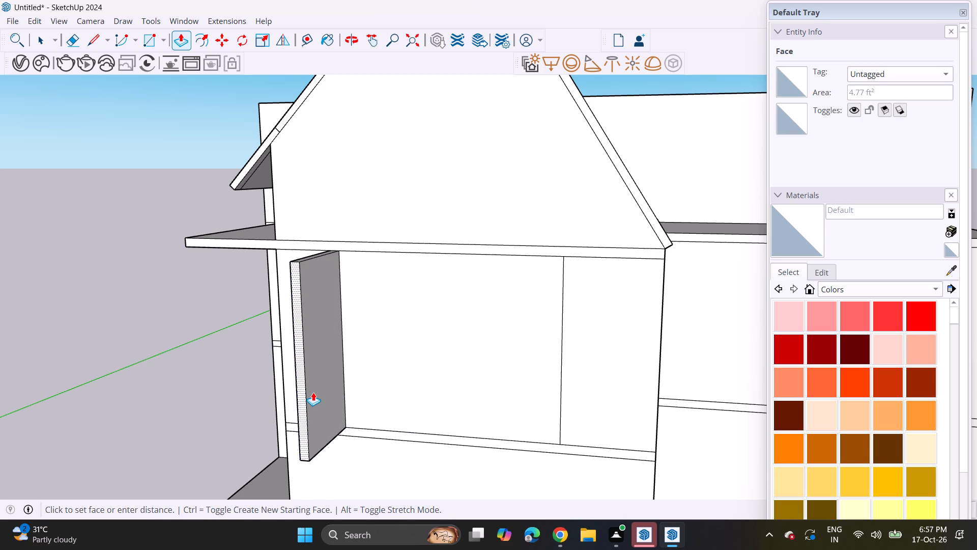
click(313, 392)
Pull the projecting fin's top face up to the top edge of the upper slab band.
middle_drag(316, 282, 355, 339)
scroll(353, 316, up, 3)
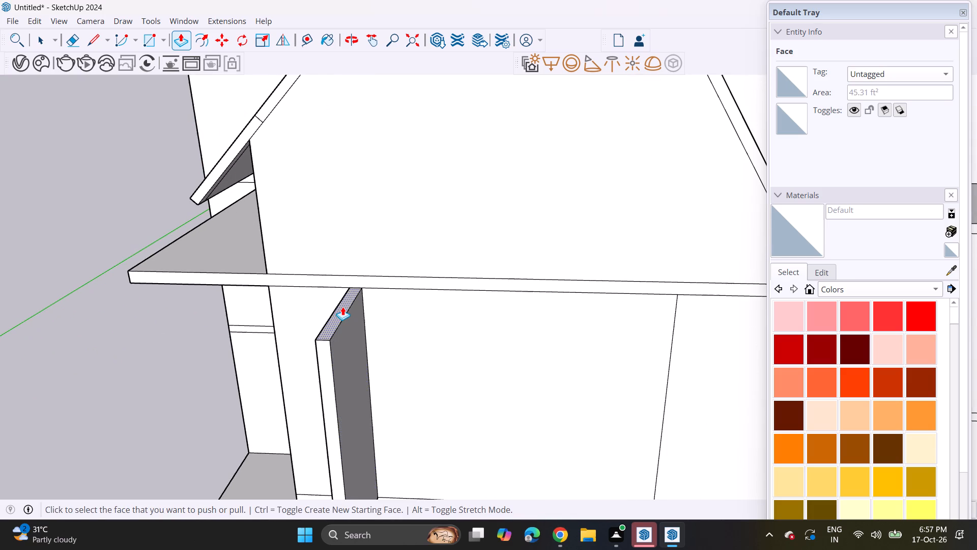
click(342, 307)
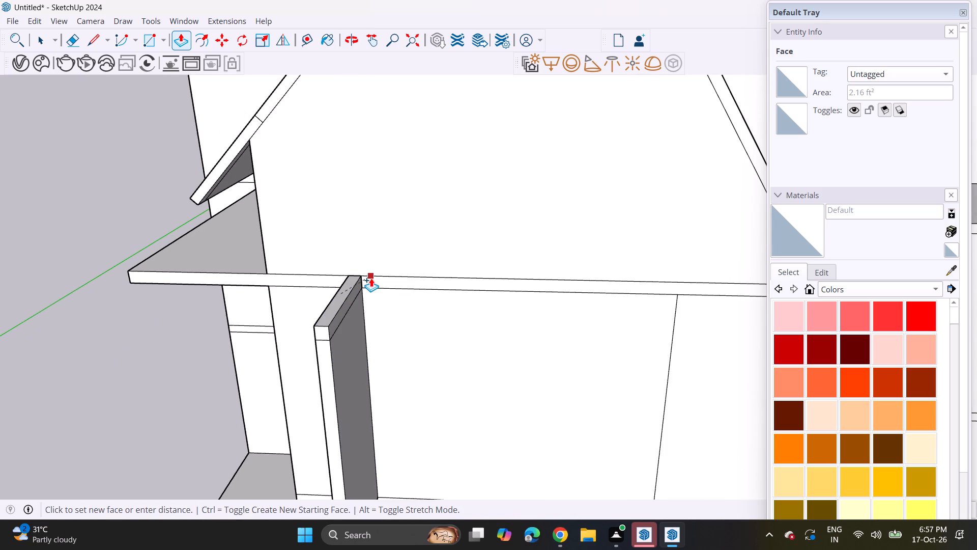
click(371, 278)
Pull the projecting fin's bottom face down to the bottom edge of the lower slab band.
shift+middle_drag(382, 377, 407, 205)
shift+scroll(405, 221, up, 1)
middle_drag(391, 337, 416, 183)
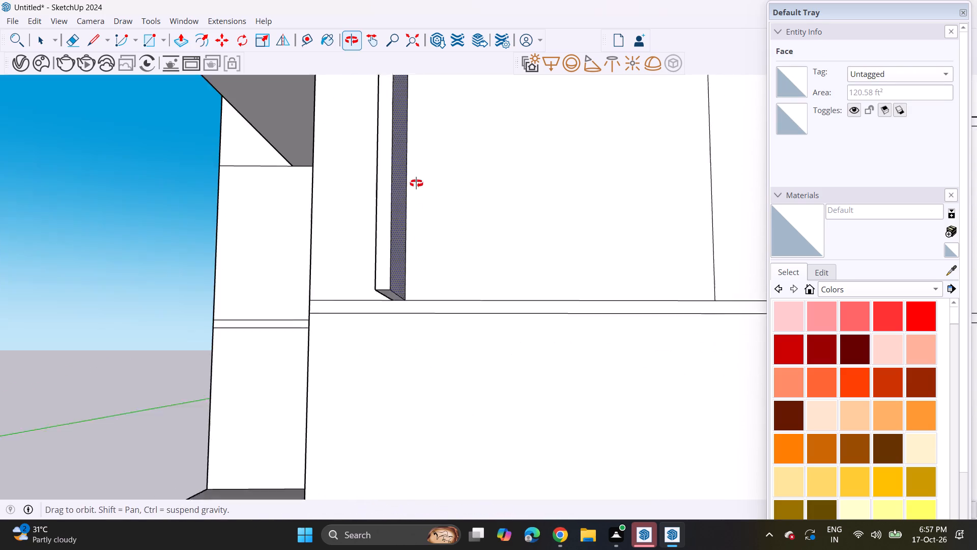
middle_drag(416, 183, 418, 175)
scroll(399, 269, up, 3)
click(399, 269)
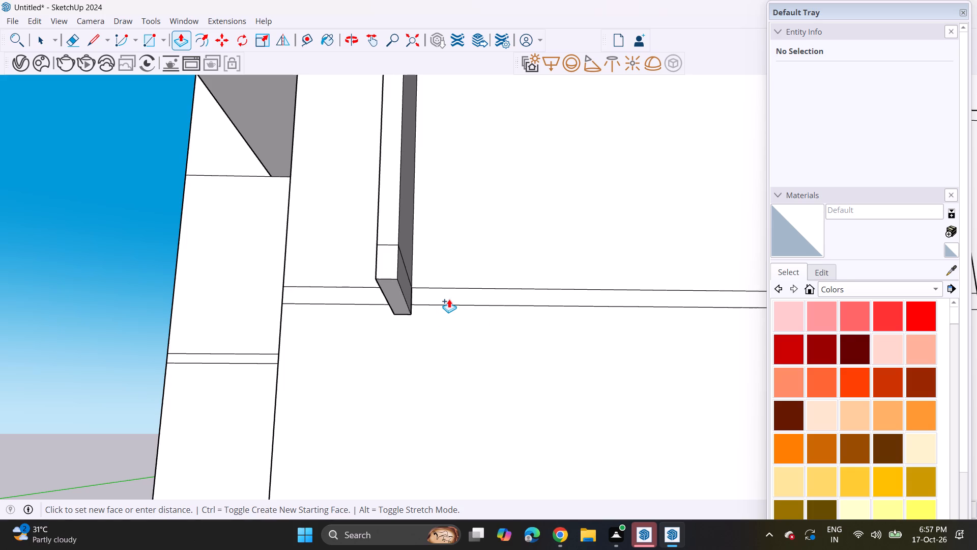
click(449, 303)
Pull the fin's top end sideways along the upper slab band to the wall's right corner, forming the frame's top beam.
middle_drag(426, 276, 407, 322)
scroll(390, 316, down, 2)
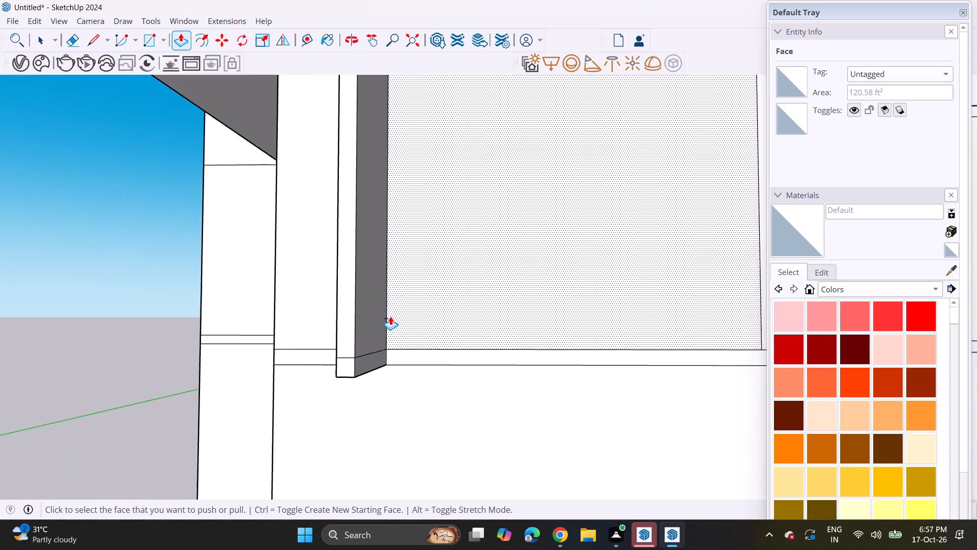
scroll(390, 316, down, 9)
shift+middle_drag(393, 303, 371, 341)
middle_drag(425, 295, 433, 318)
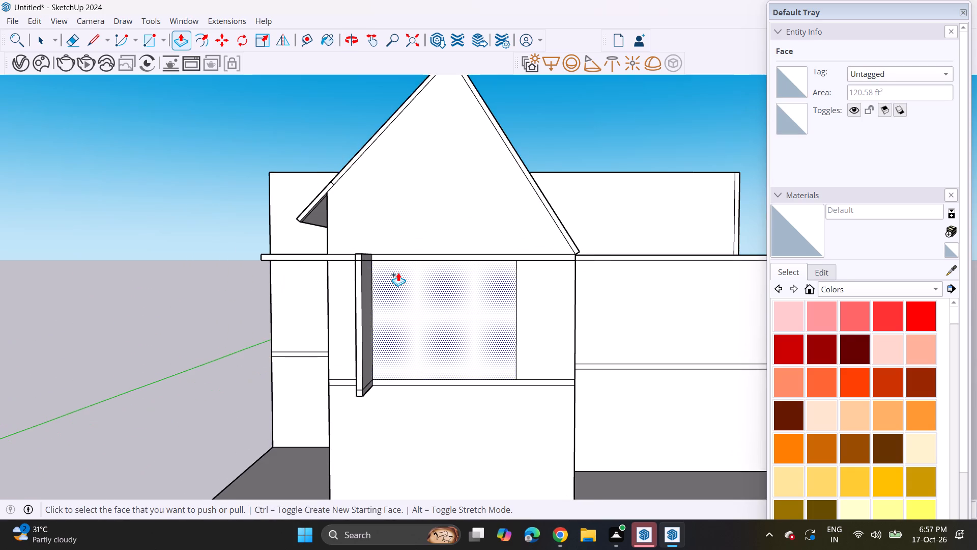
scroll(398, 272, up, 2)
click(364, 257)
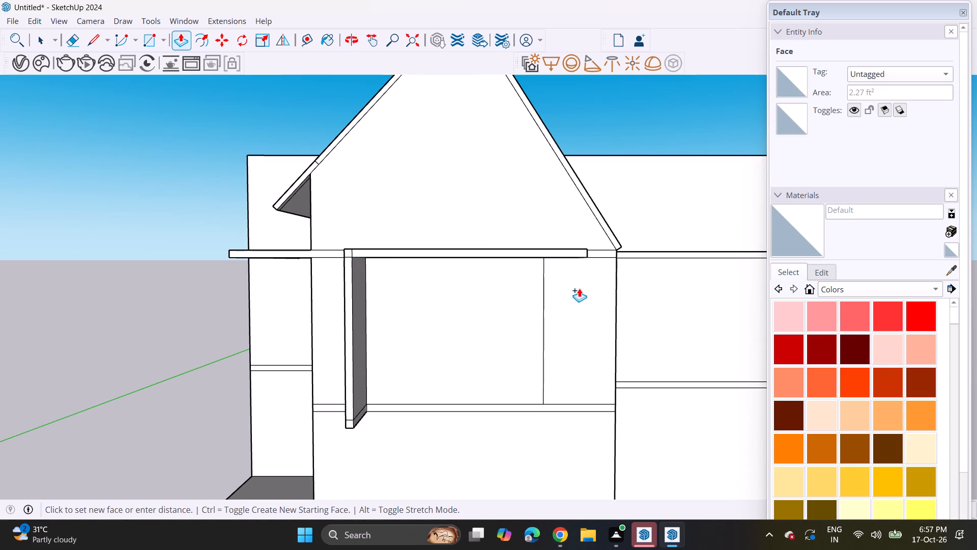
click(547, 306)
middle_drag(559, 275, 524, 252)
scroll(521, 244, up, 3)
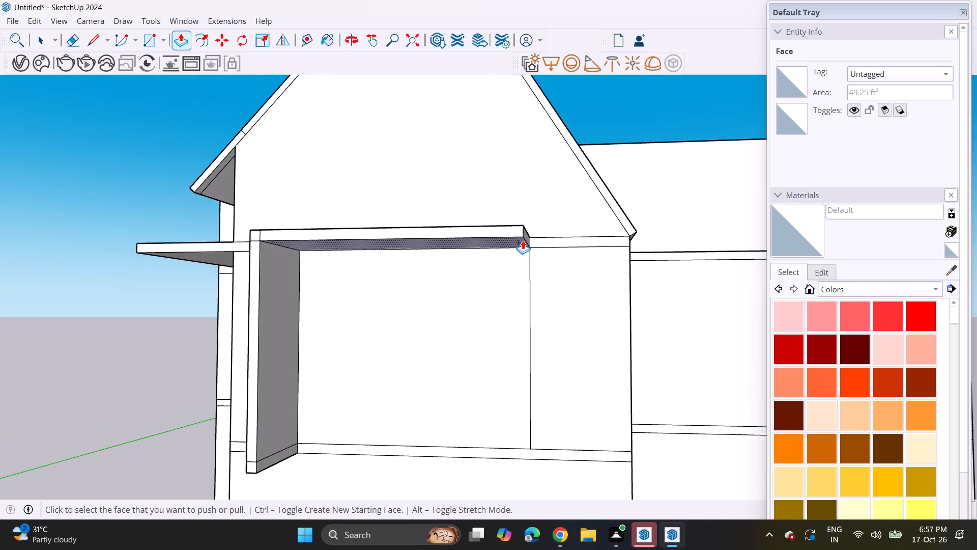
click(529, 235)
key(Escape)
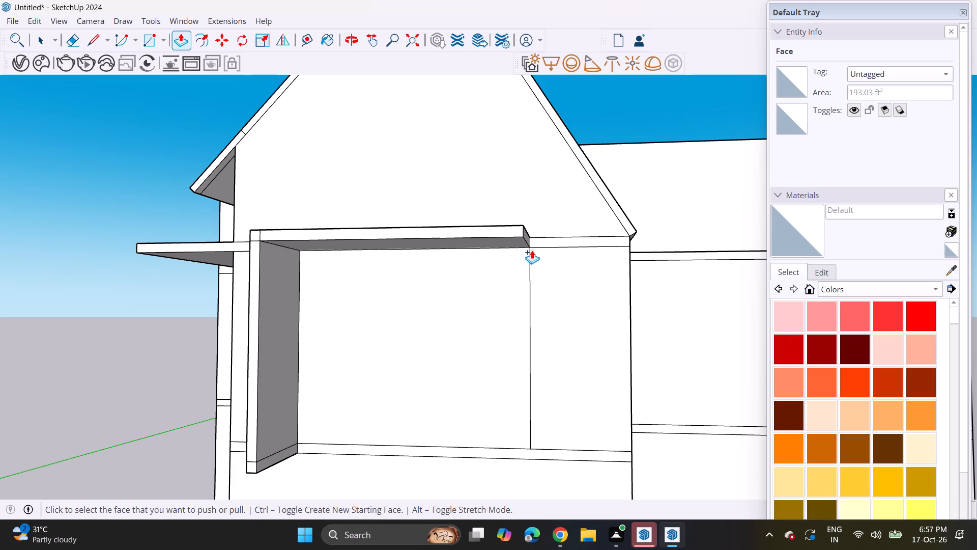
click(529, 237)
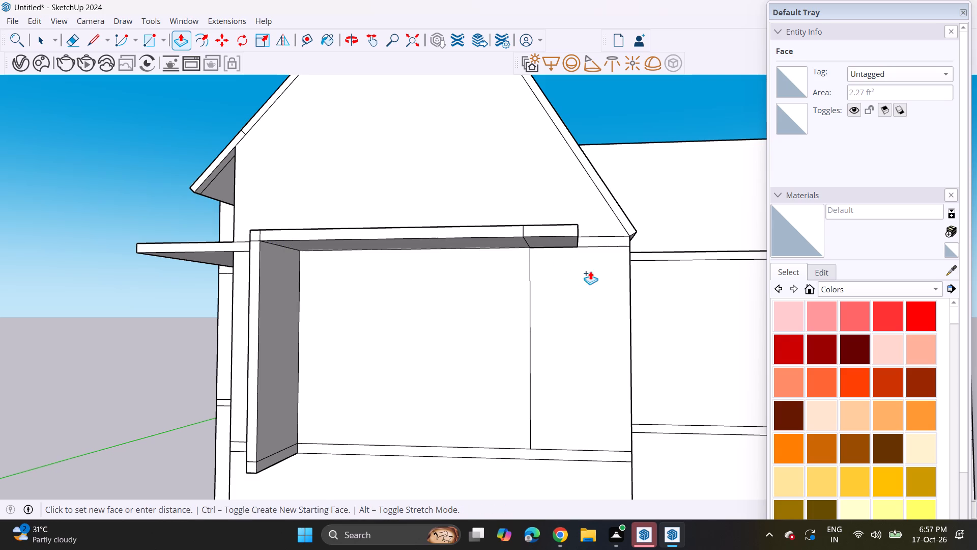
click(633, 328)
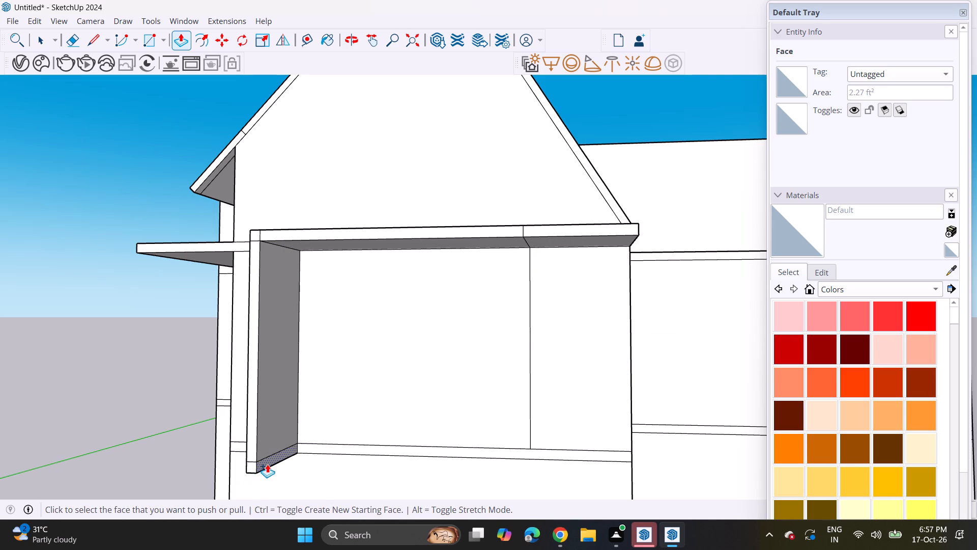
Pull the fin's bottom end sideways along the lower slab band to the wall's right corner, forming the frame's bottom beam.
click(268, 463)
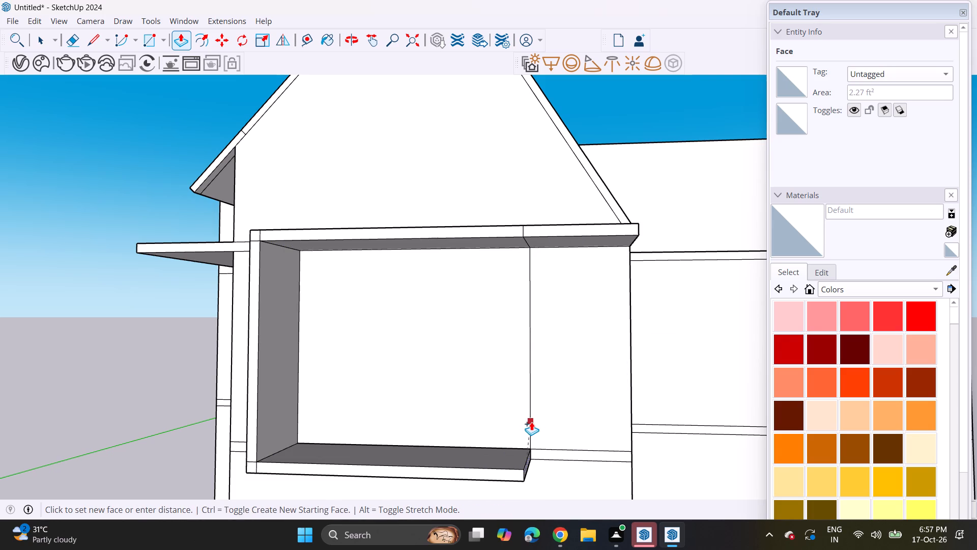
click(531, 422)
middle_drag(528, 462, 480, 454)
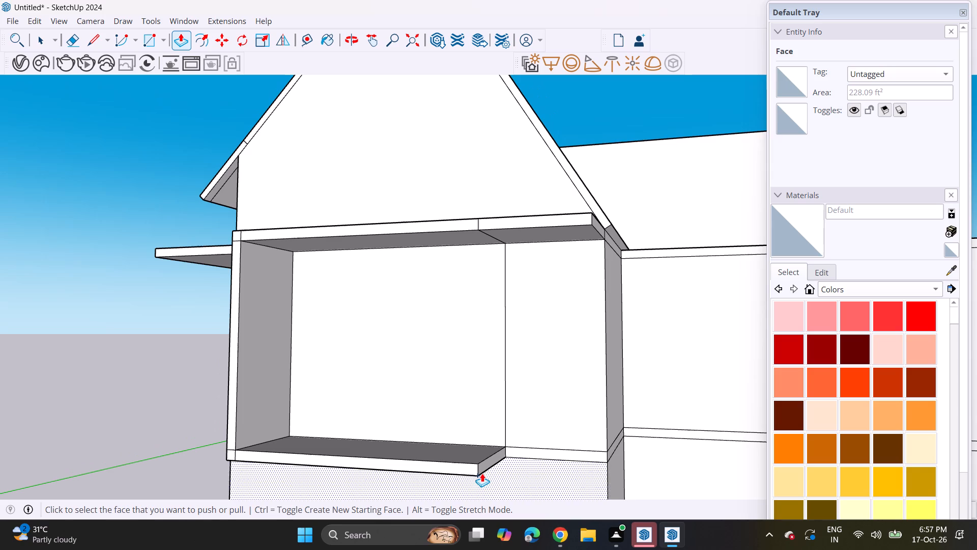
click(485, 466)
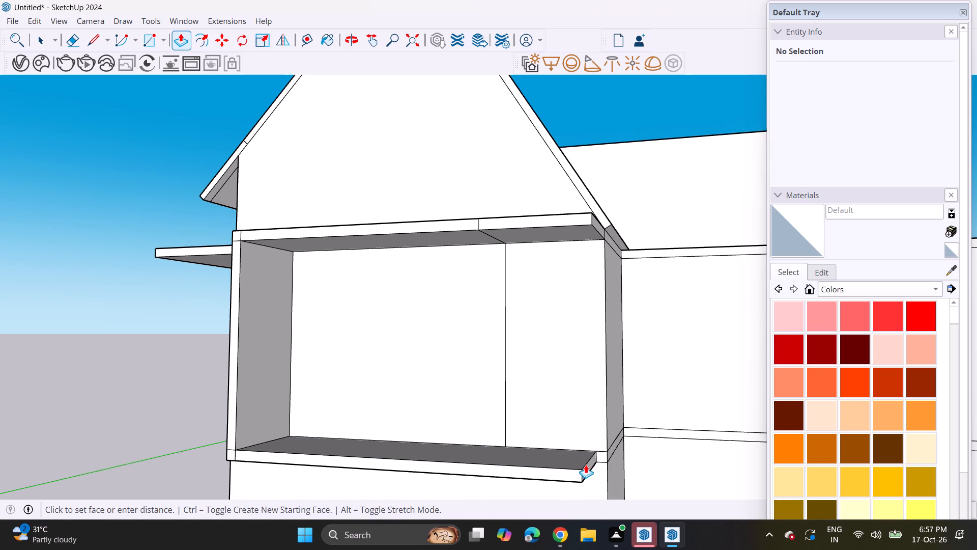
click(609, 441)
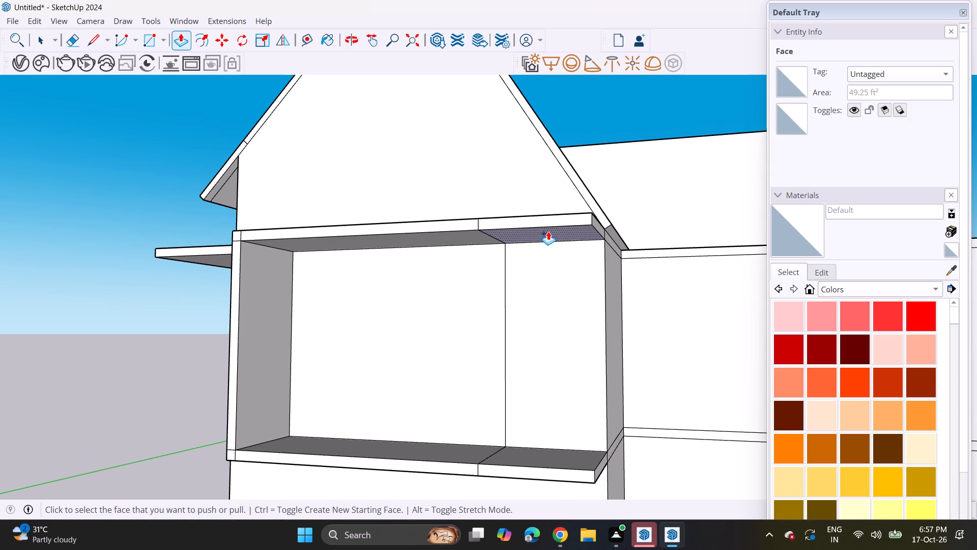
Pull the underside of the top beam's right section down to the bottom beam, forming a solid right-hand panel.
click(548, 231)
click(560, 240)
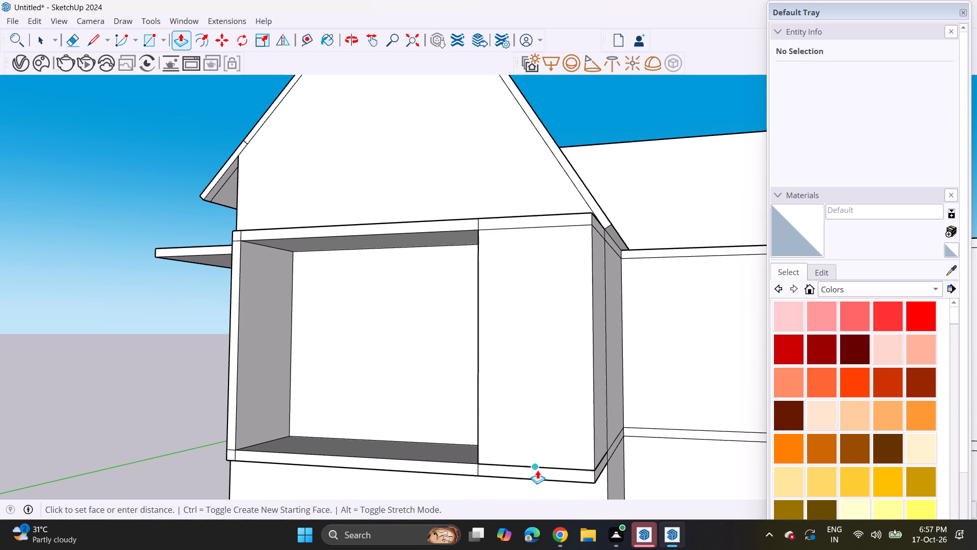
click(538, 471)
Thicken the frame's top, left and bottom members inward by the same distance.
middle_drag(470, 441, 566, 445)
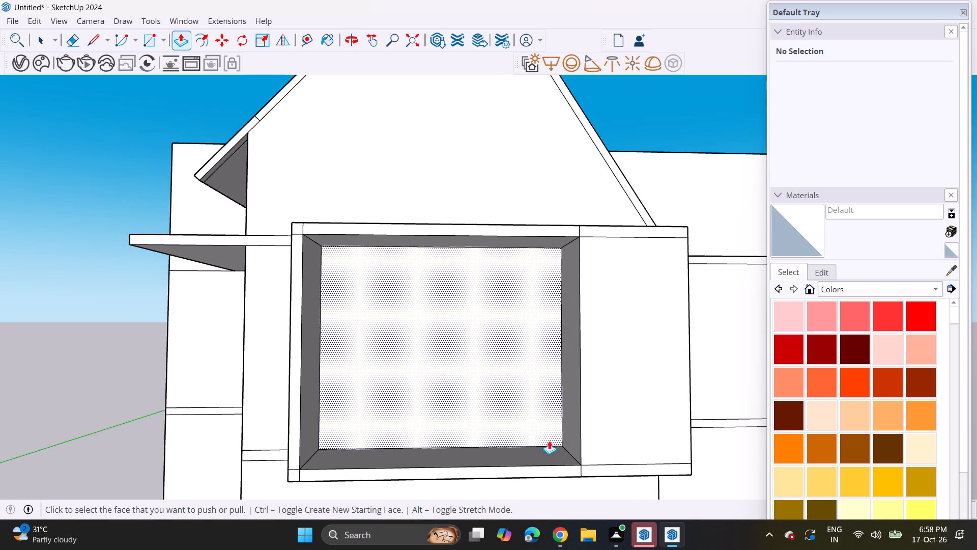
scroll(549, 441, down, 3)
middle_drag(558, 445, 580, 448)
middle_drag(544, 430, 501, 411)
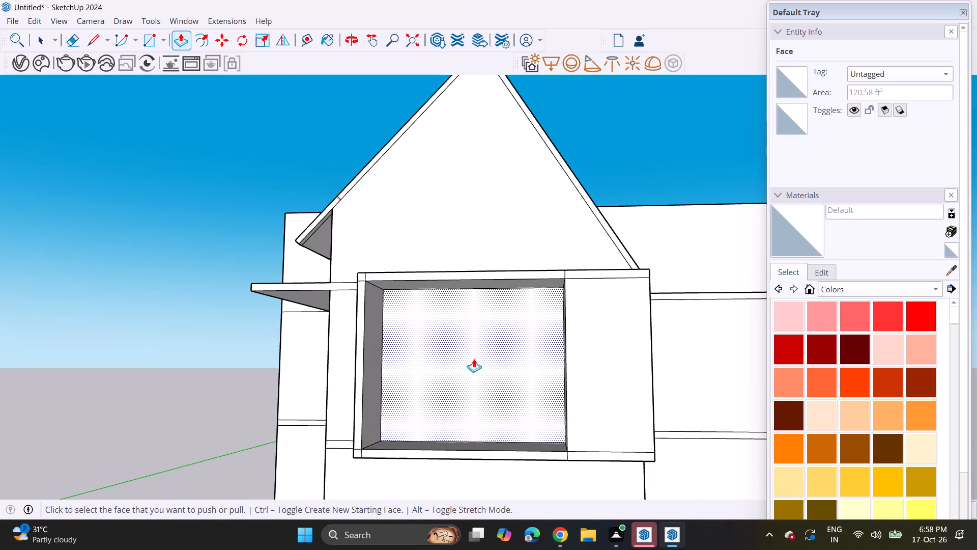
scroll(451, 268, up, 2)
middle_drag(441, 296, 456, 269)
click(460, 269)
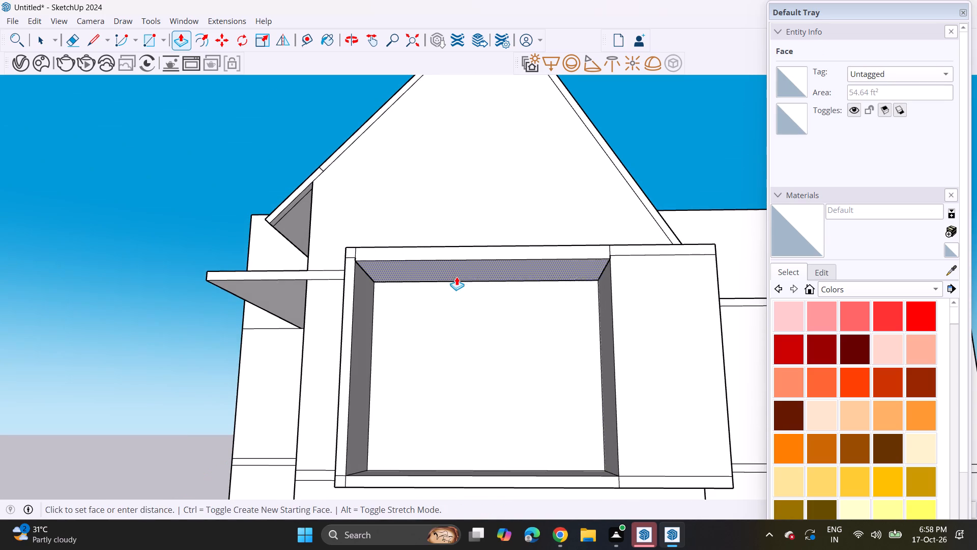
click(456, 277)
double_click(367, 334)
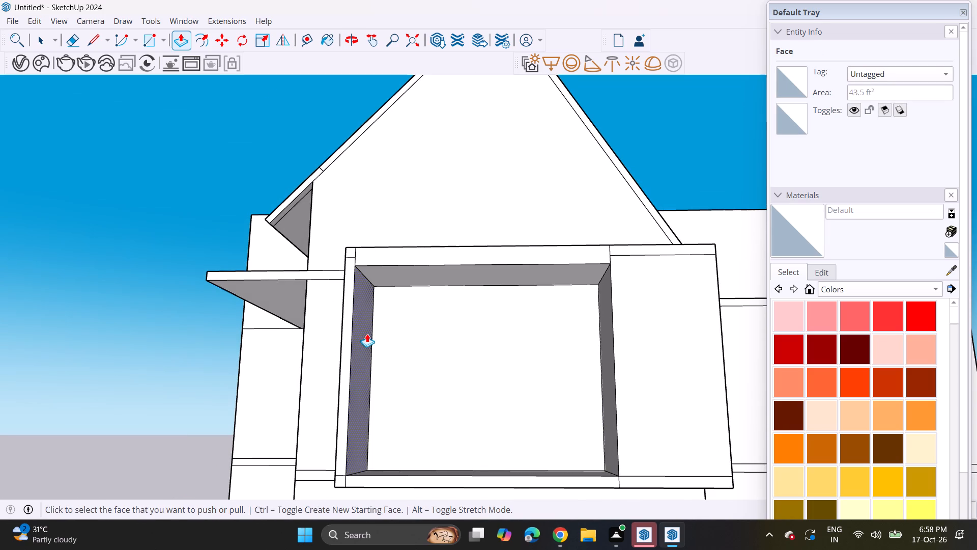
middle_drag(413, 423, 414, 475)
shift+middle_drag(416, 478, 428, 387)
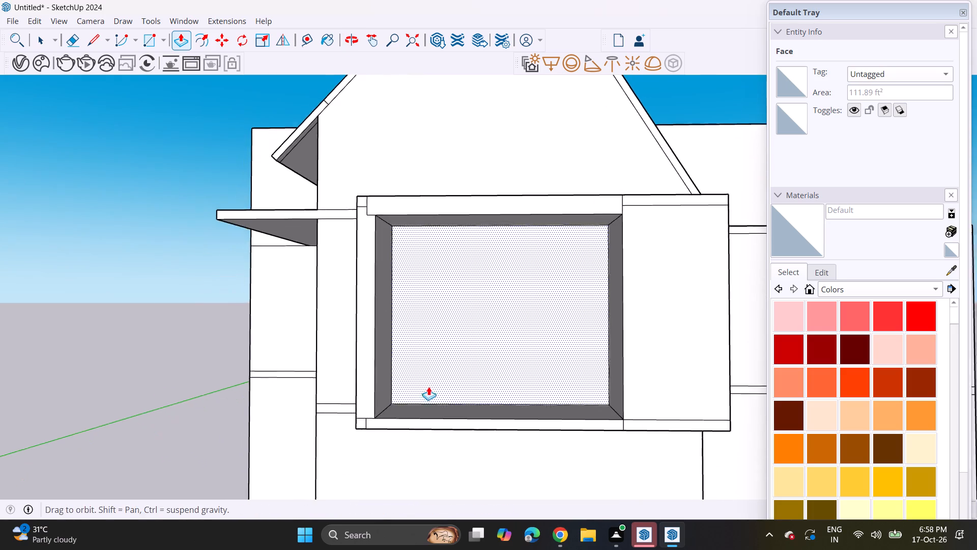
shift+middle_drag(428, 387, 428, 387)
middle_drag(434, 392, 434, 429)
double_click(434, 430)
Pull the front edge of the overhanging side slab forward beside the frame.
middle_drag(454, 431, 461, 368)
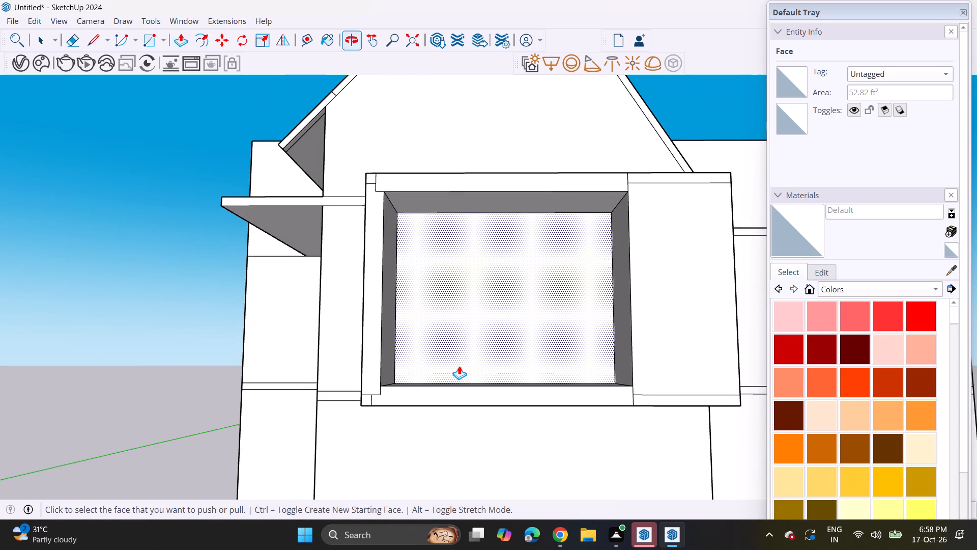
scroll(459, 366, down, 10)
middle_drag(459, 366, 463, 386)
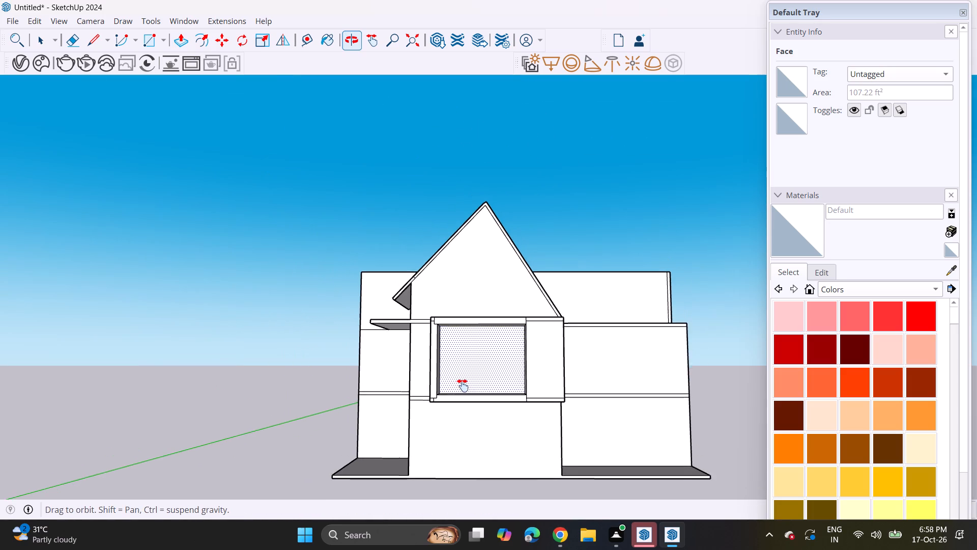
middle_drag(463, 386, 462, 384)
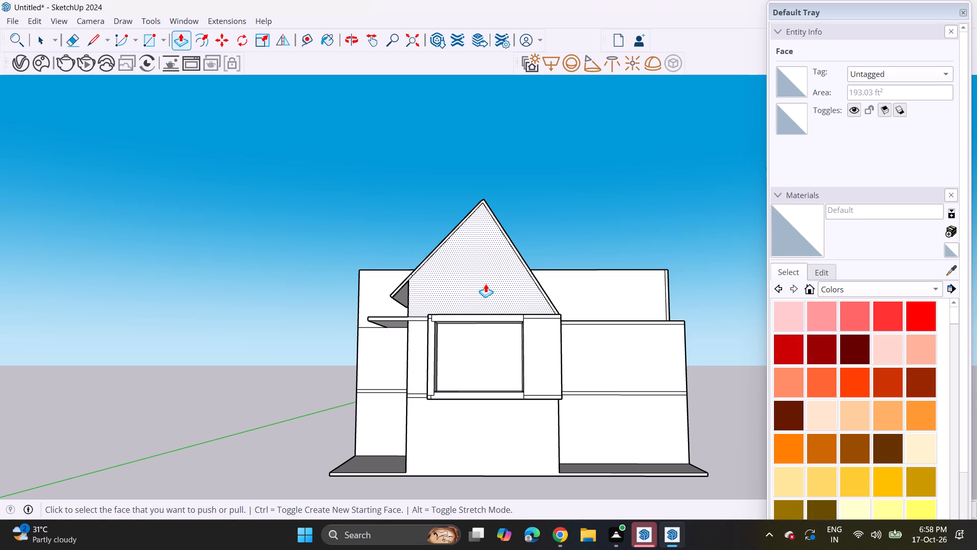
middle_drag(461, 306, 544, 415)
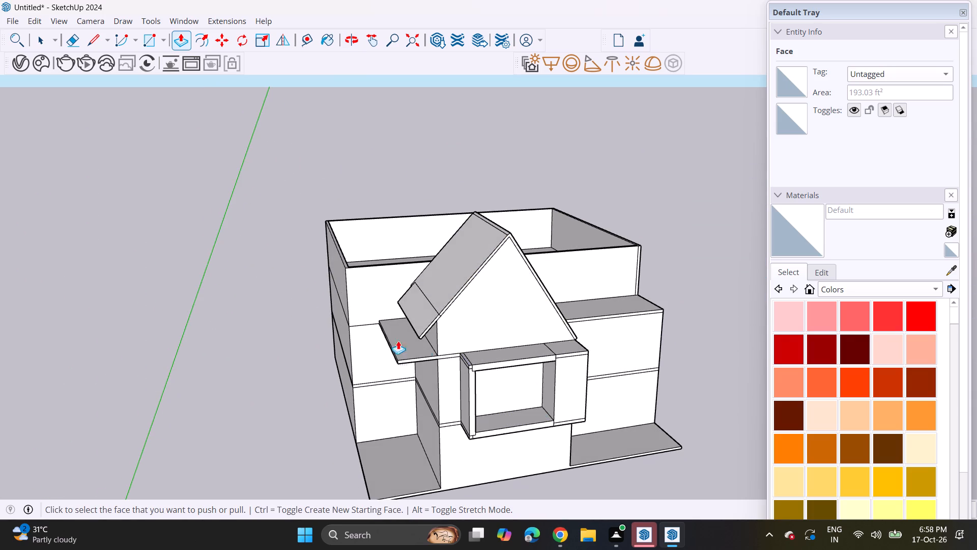
scroll(378, 351, up, 5)
scroll(419, 369, up, 3)
click(422, 369)
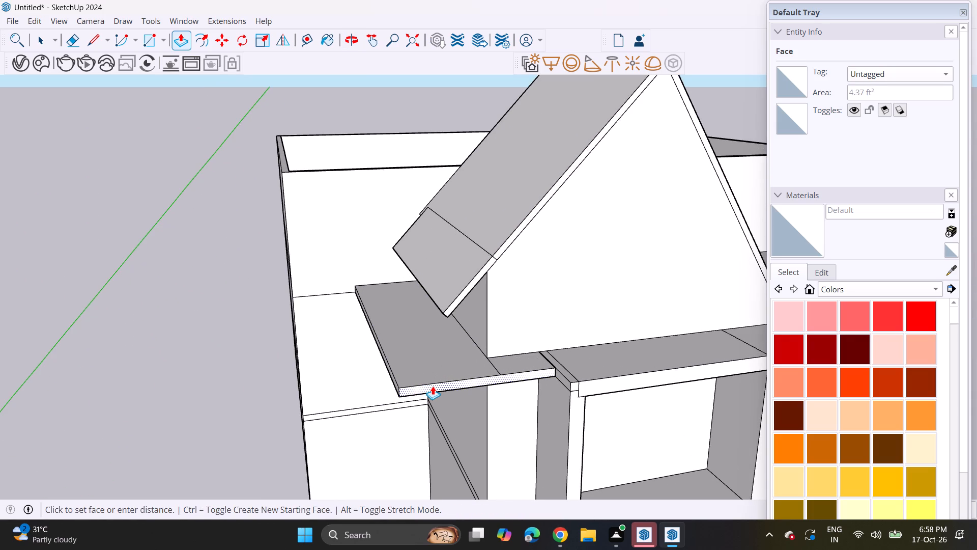
click(433, 386)
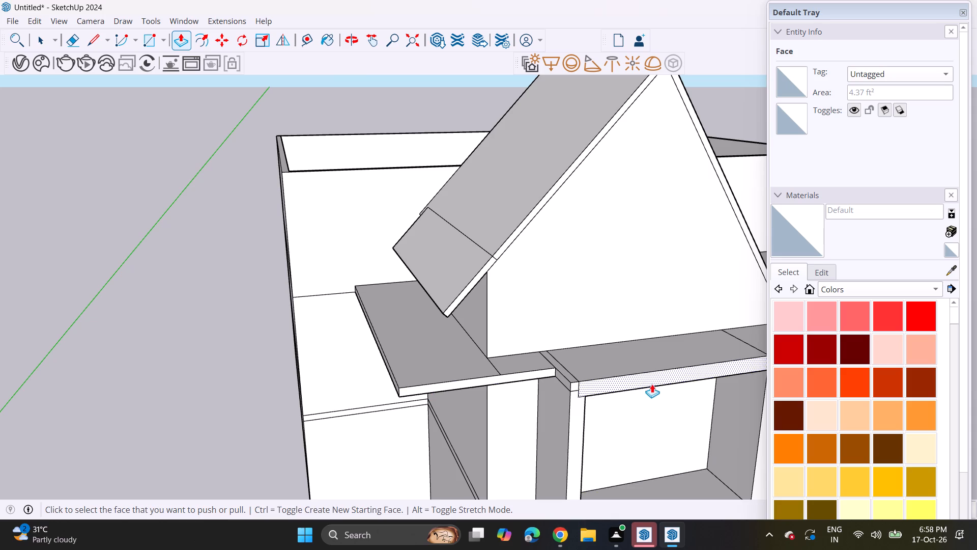
Pull the pitched roof's front edges, including the lower left eave piece, forward to the frame's front.
middle_drag(650, 384, 430, 368)
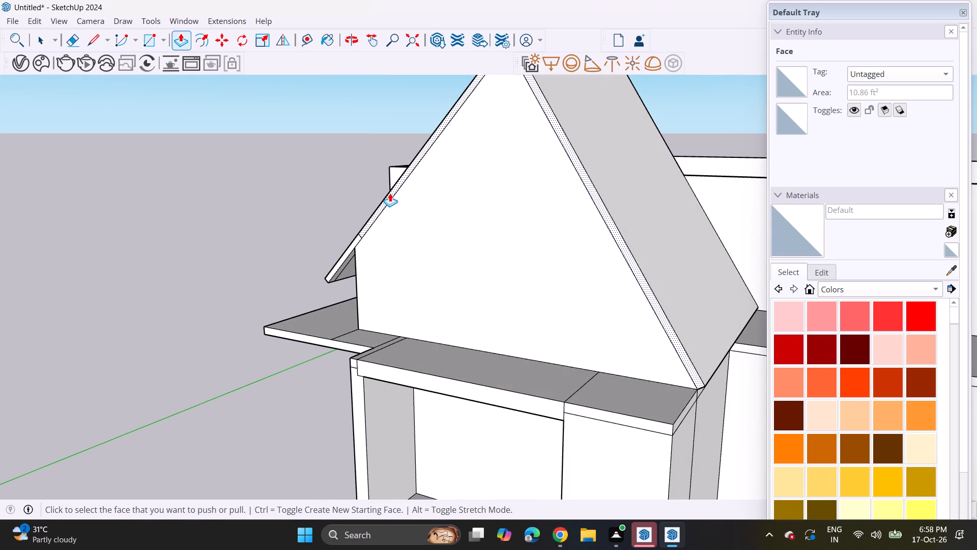
click(390, 194)
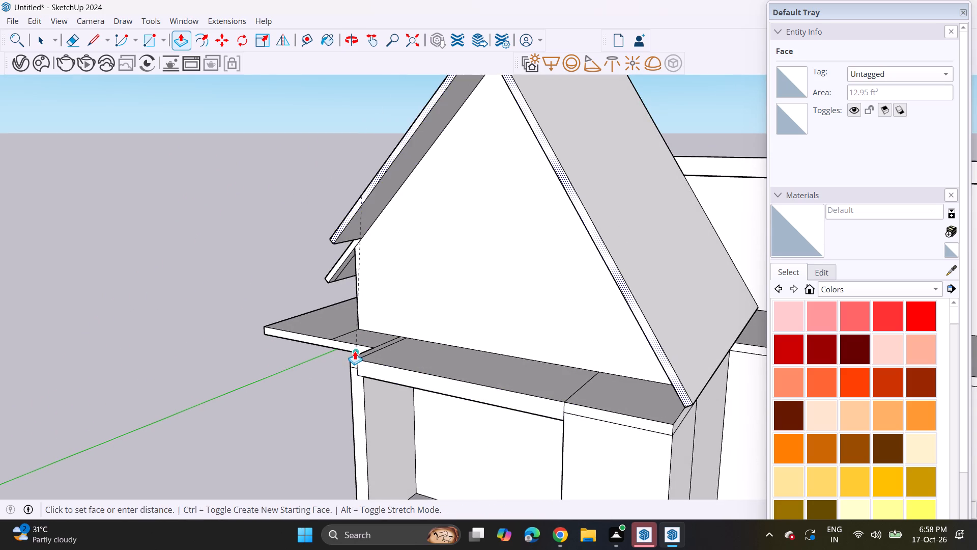
click(354, 359)
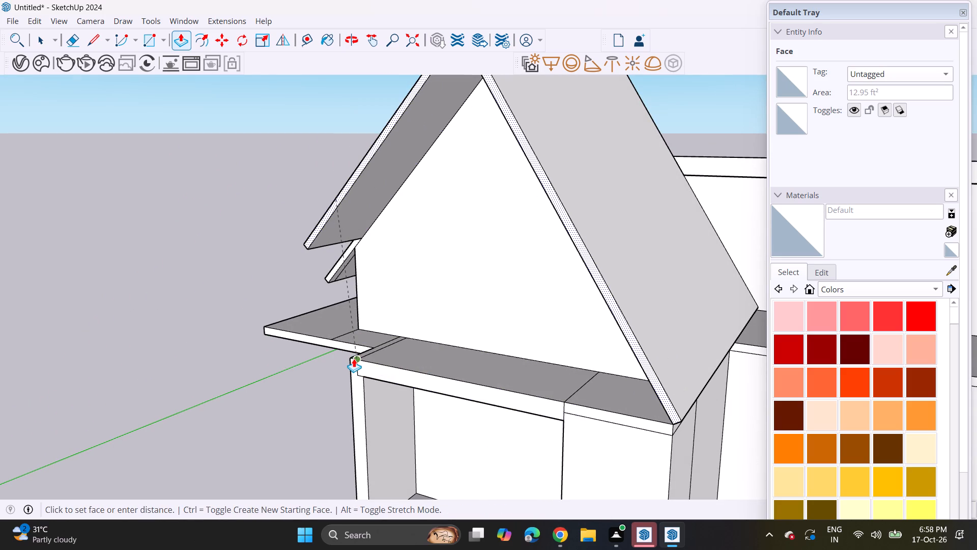
double_click(347, 256)
Pull the side slab's front edge further forward toward the frame's front face.
middle_drag(333, 314, 591, 335)
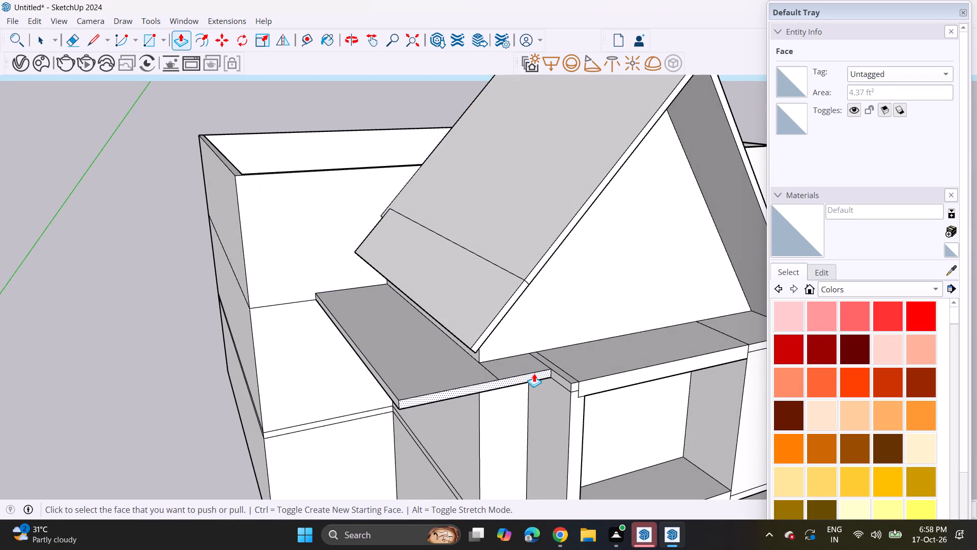
click(534, 373)
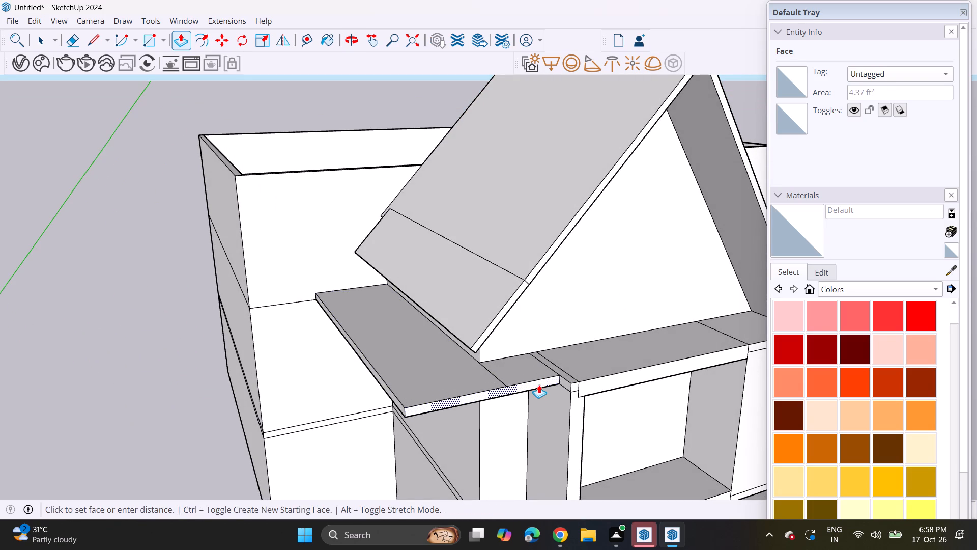
click(544, 395)
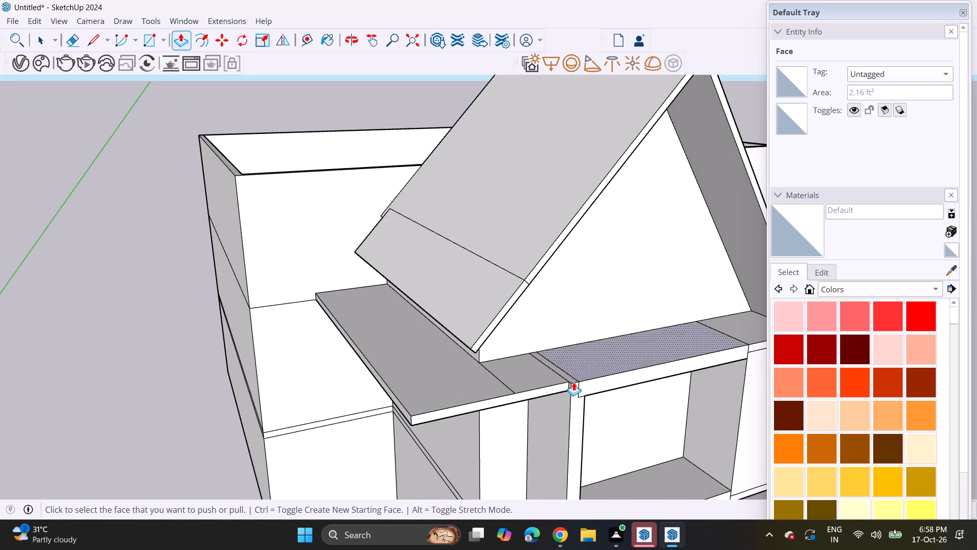
Erase the leftover edges on the projecting frame's front face at its upper left corner, beside the side slab.
middle_drag(570, 402, 485, 359)
scroll(570, 402, up, 1)
scroll(448, 354, up, 1)
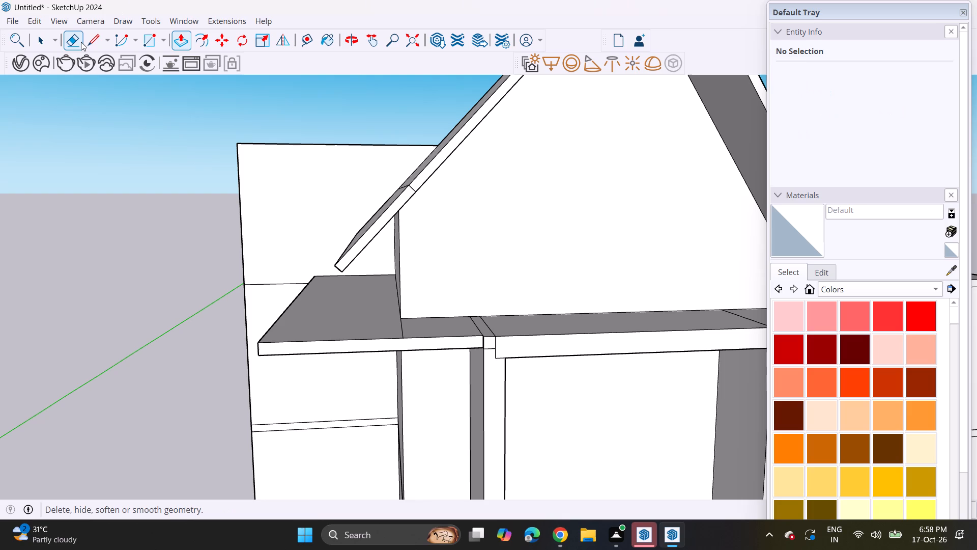
click(79, 40)
scroll(503, 419, up, 3)
drag(496, 322, 493, 354)
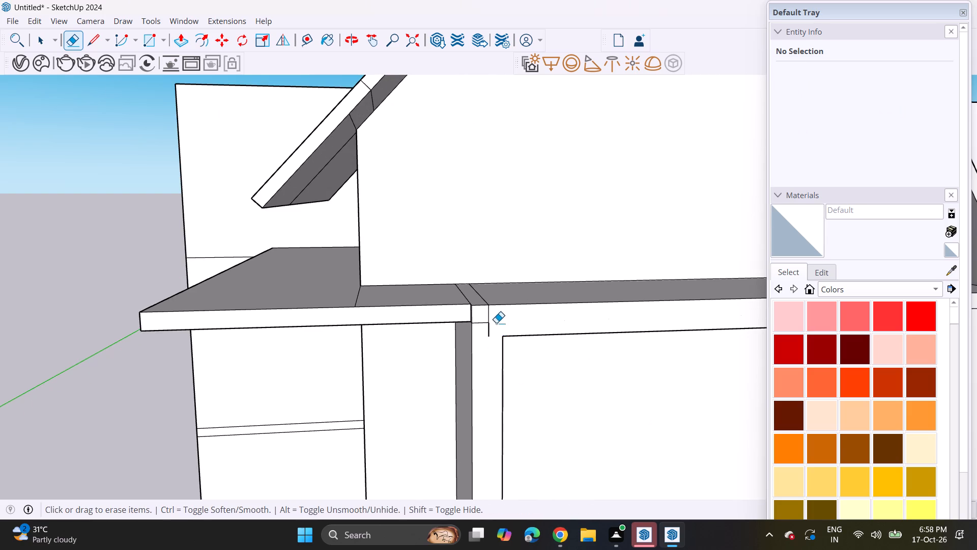
click(485, 329)
drag(482, 325, 482, 334)
drag(485, 315, 489, 334)
click(494, 312)
Erase the stray edges on the frame's front face at its lower left inner corner.
scroll(490, 370, down, 12)
shift+middle_drag(498, 374, 449, 256)
scroll(463, 319, up, 3)
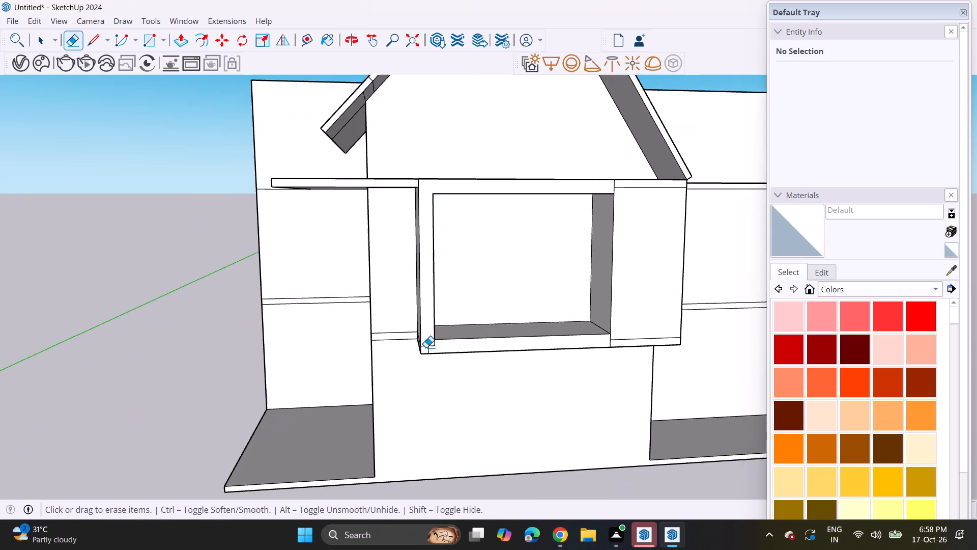
scroll(426, 347, up, 3)
drag(427, 344, 427, 348)
click(427, 349)
click(430, 344)
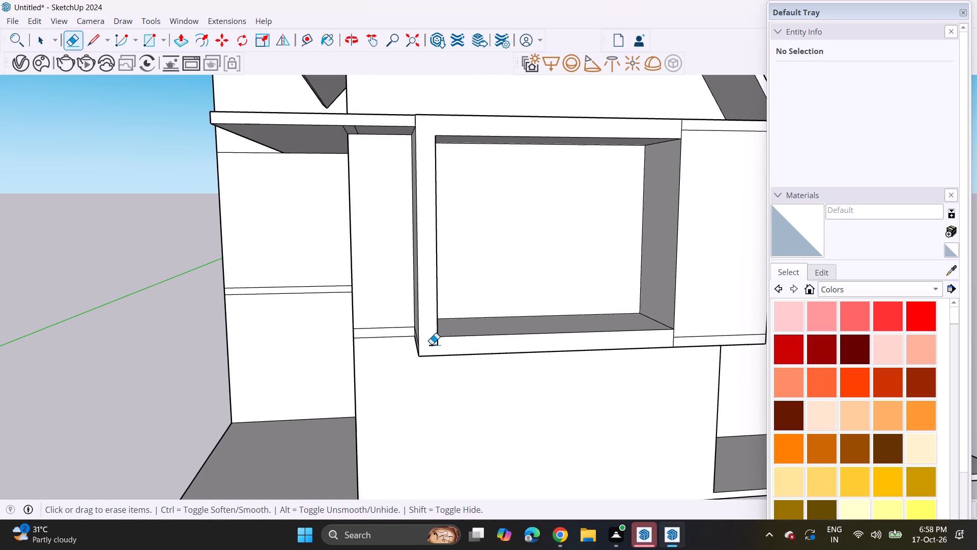
drag(432, 344, 441, 355)
key(ctrl+z)
scroll(440, 343, up, 8)
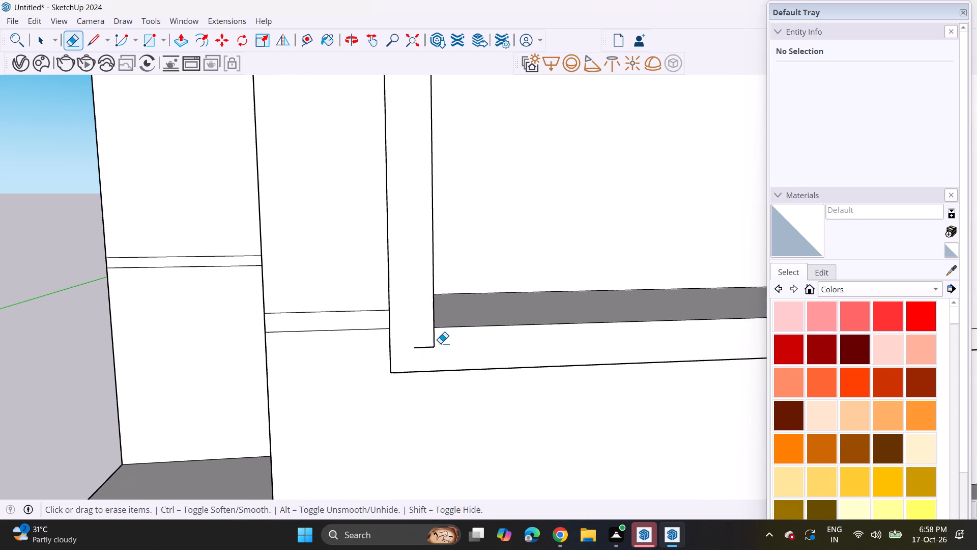
click(434, 340)
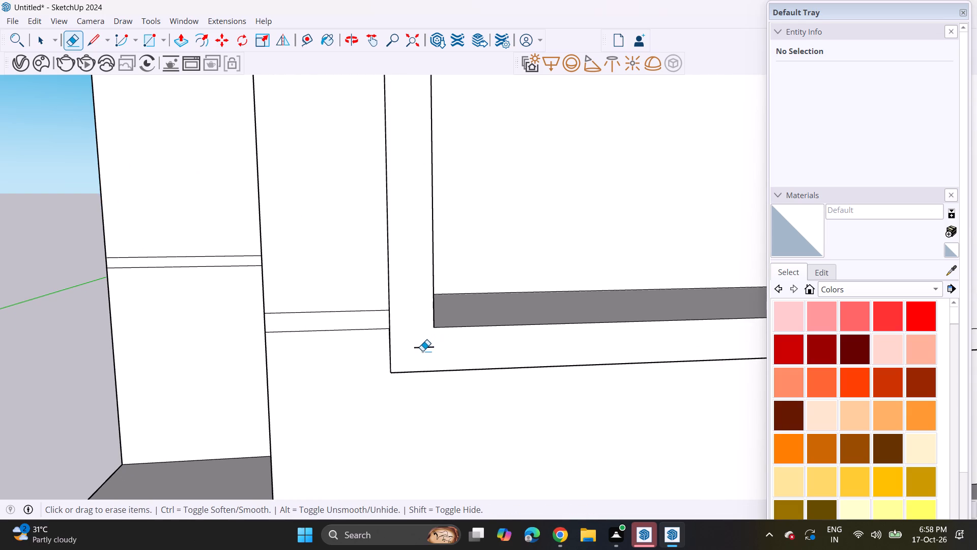
click(422, 351)
Erase the horizontal lines and short vertical seams on the frame's solid right part, at its bottom and top.
scroll(421, 344, down, 10)
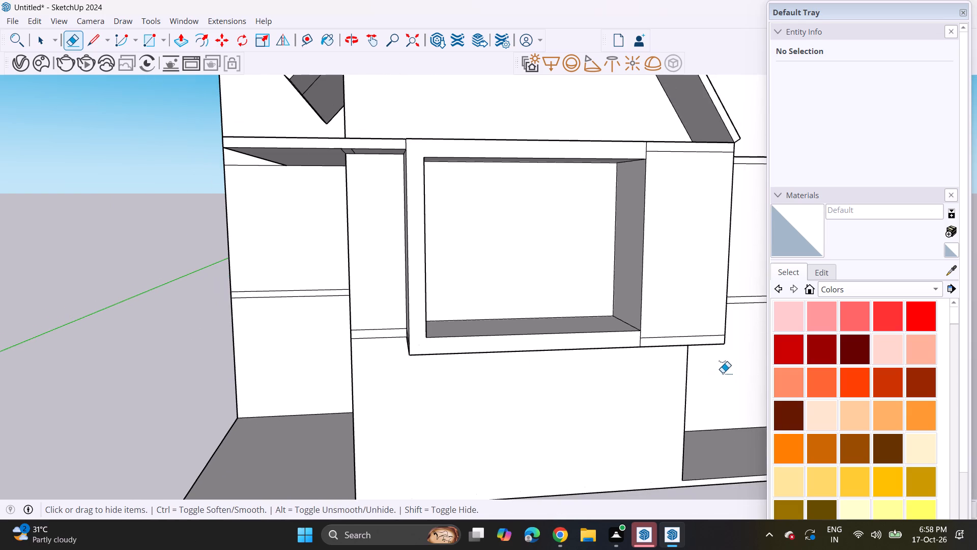
shift+middle_drag(711, 373, 609, 413)
scroll(567, 390, up, 1)
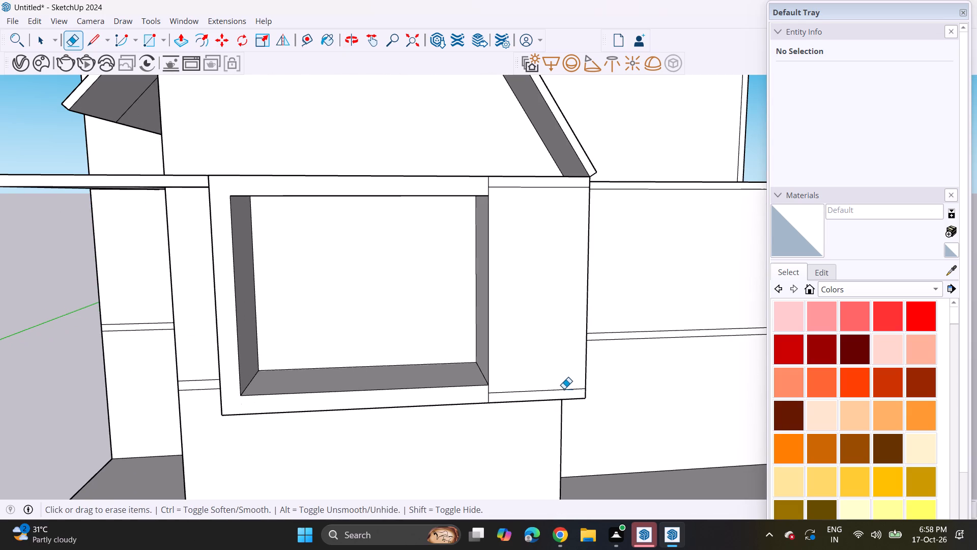
scroll(510, 392, up, 4)
click(506, 392)
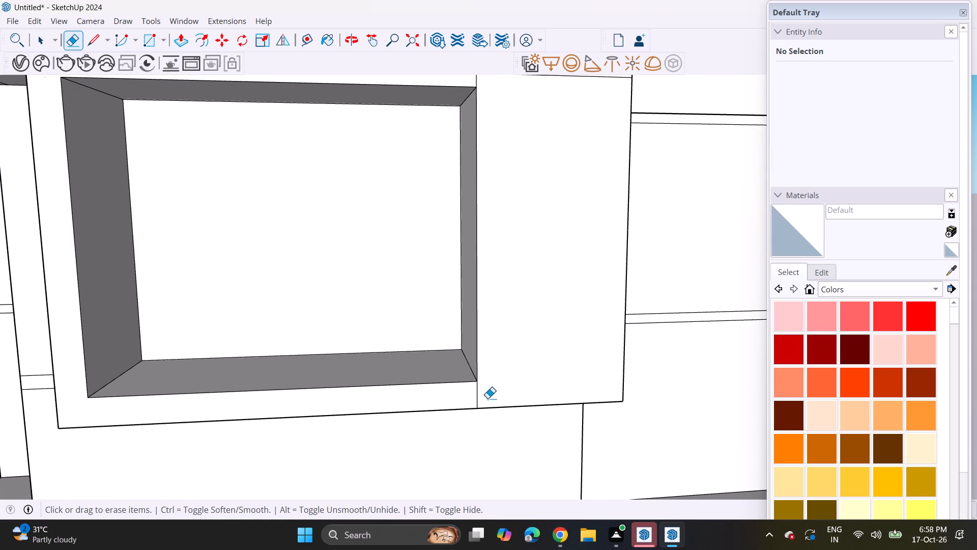
click(479, 395)
scroll(422, 340, down, 7)
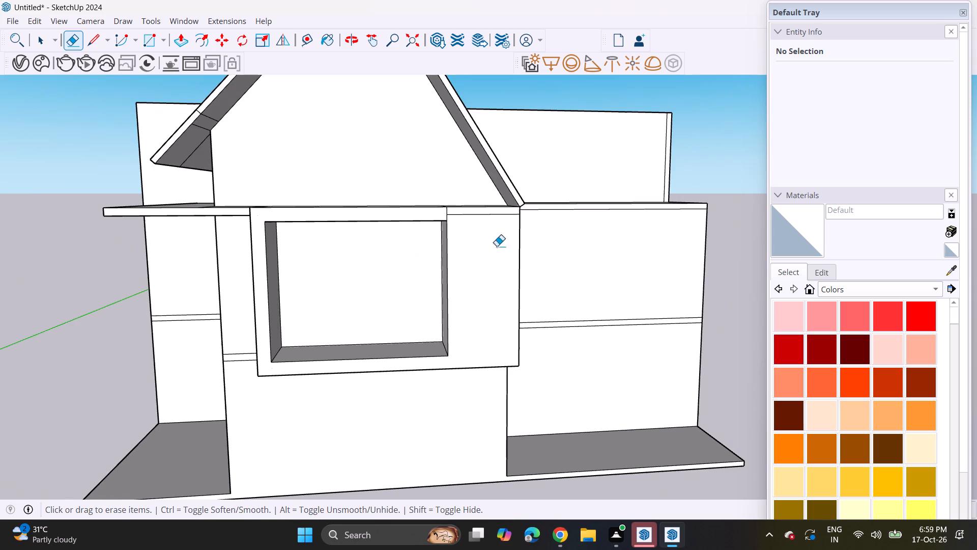
click(503, 216)
scroll(481, 226, up, 3)
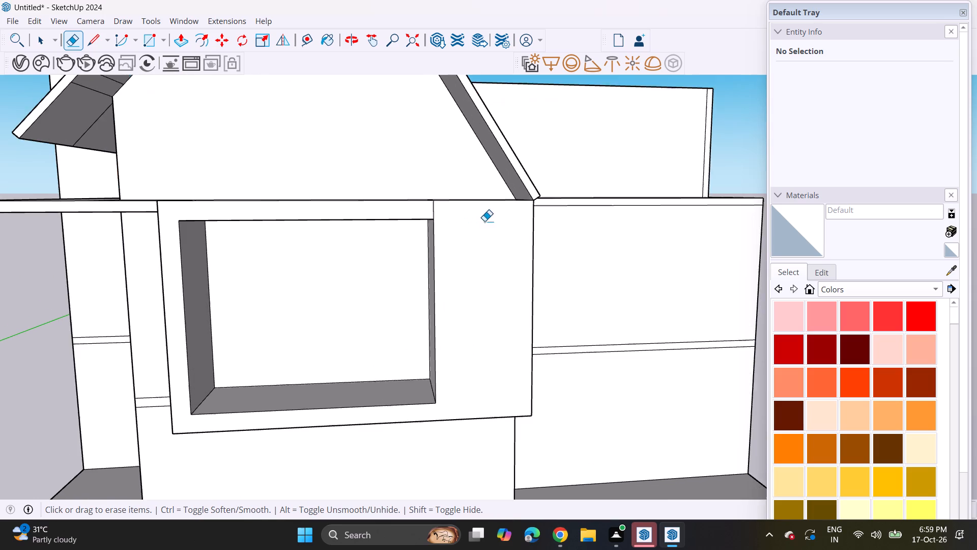
scroll(471, 214, up, 3)
drag(415, 212, 425, 216)
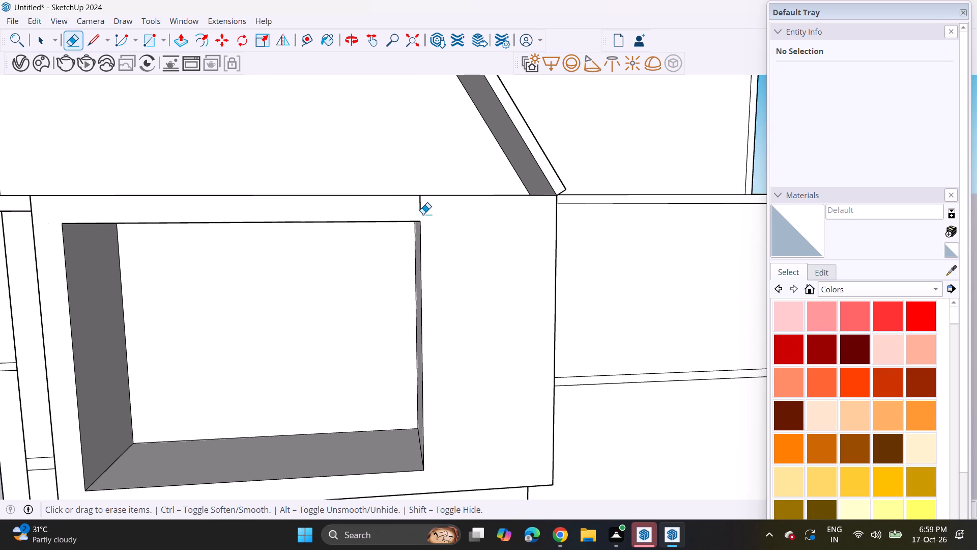
click(418, 203)
Draw horizontal lines from the opening's upper and lower right corners across to the frame's right outer edge.
click(100, 40)
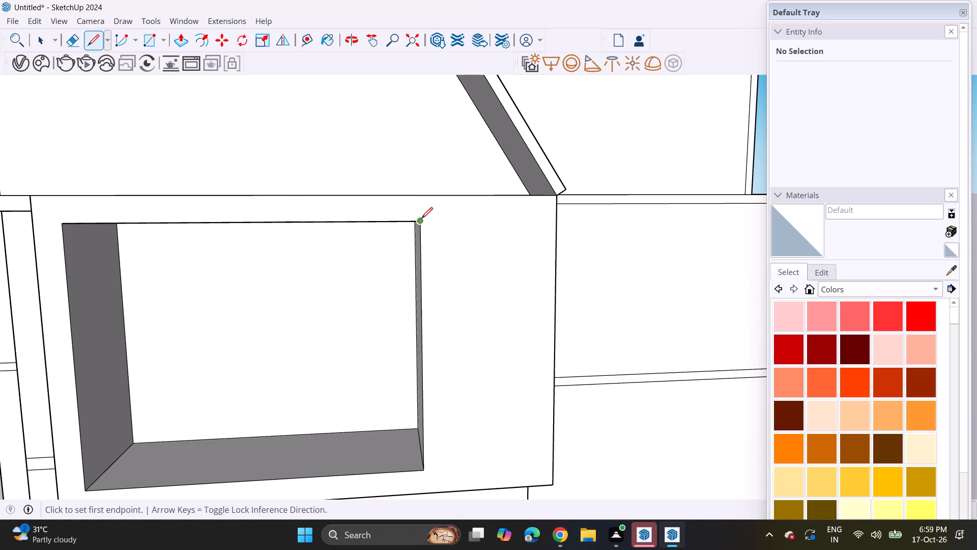
click(421, 218)
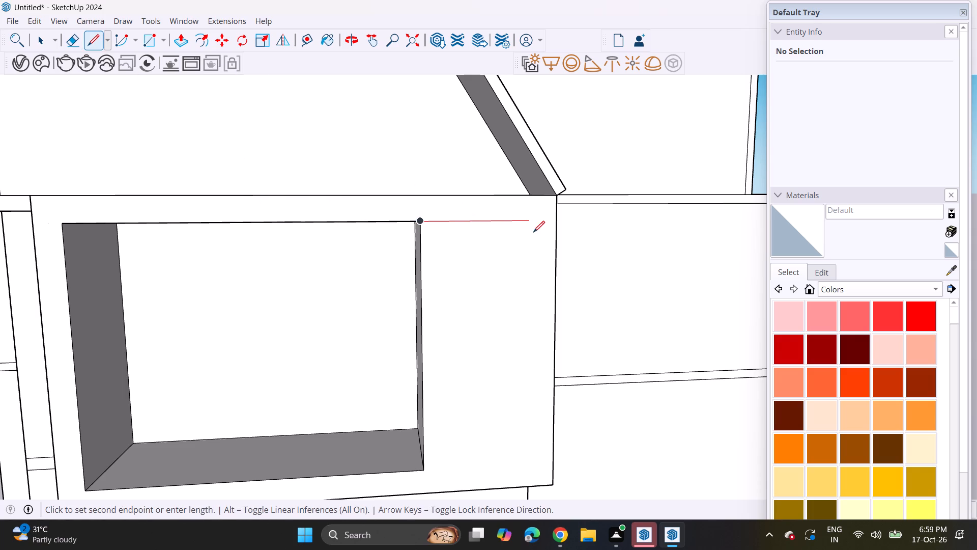
click(558, 220)
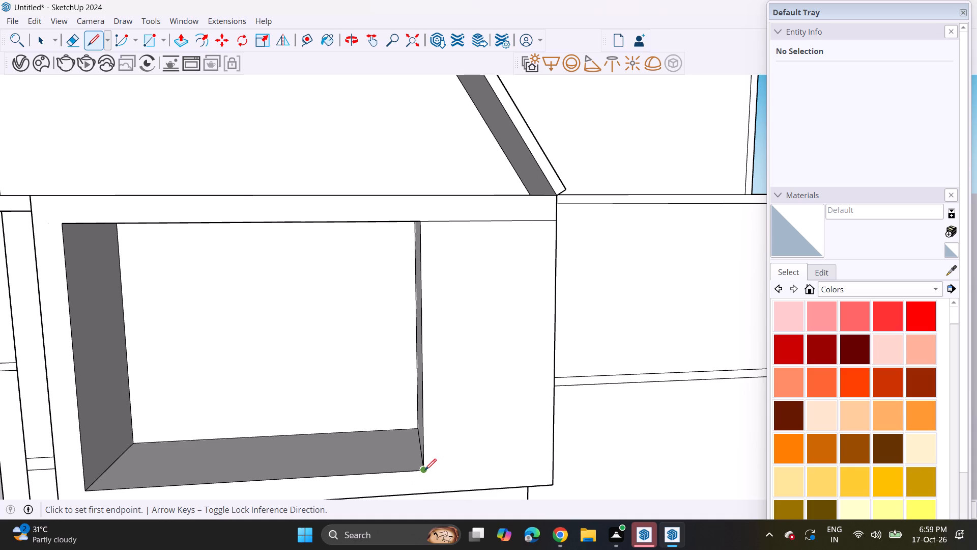
click(425, 470)
click(551, 462)
Examine the whole front of the building, including the frame, pitched roof and side slab, from several angles.
scroll(533, 459, down, 4)
shift+middle_drag(512, 438, 558, 438)
middle_drag(559, 439, 523, 406)
shift+middle_drag(472, 397, 553, 403)
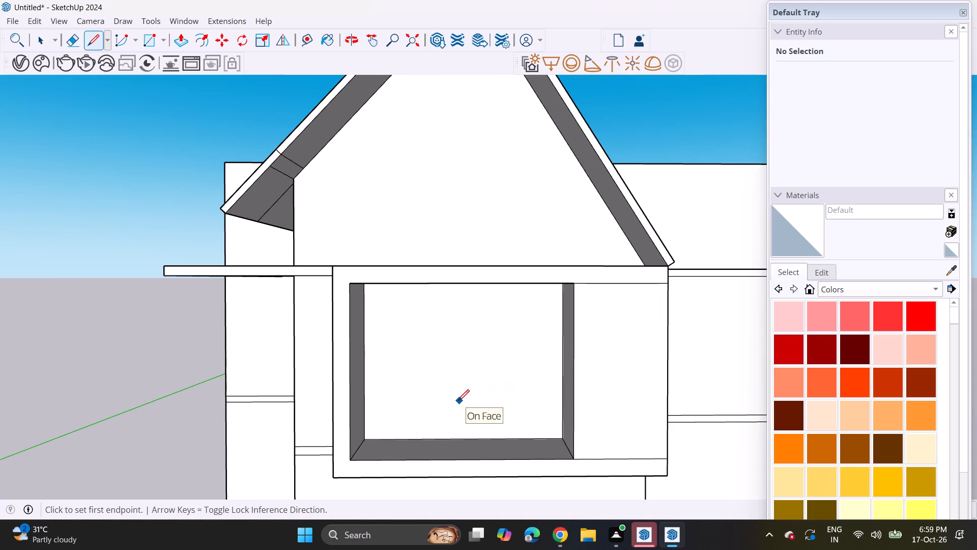
scroll(278, 202, down, 3)
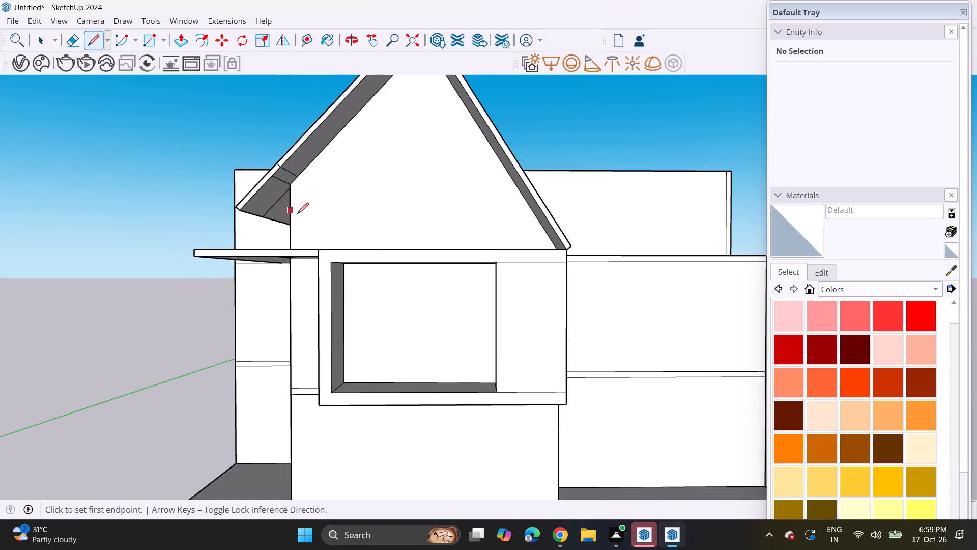
scroll(297, 214, down, 5)
shift+middle_drag(366, 281, 400, 257)
middle_drag(401, 260, 404, 240)
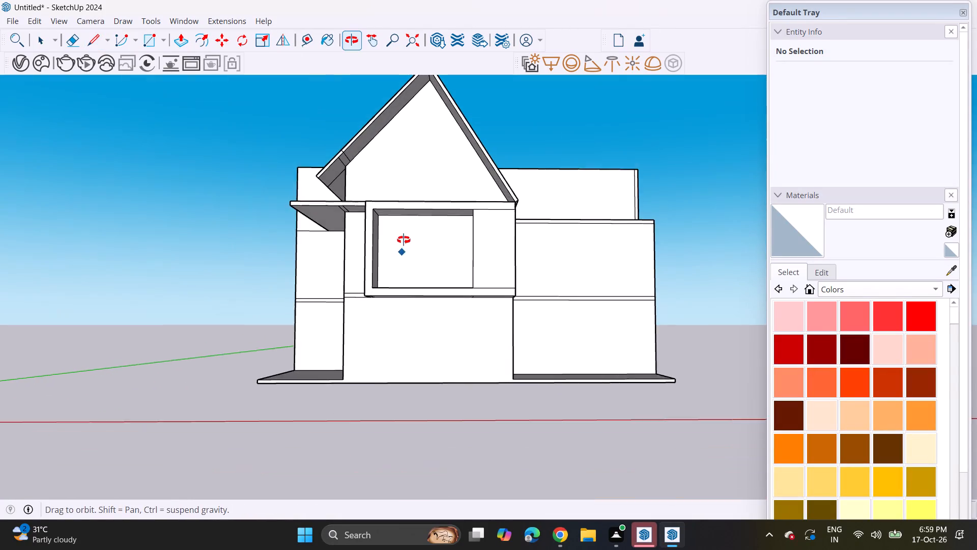
middle_drag(404, 240, 404, 238)
middle_drag(409, 267, 412, 293)
middle_drag(416, 263, 424, 284)
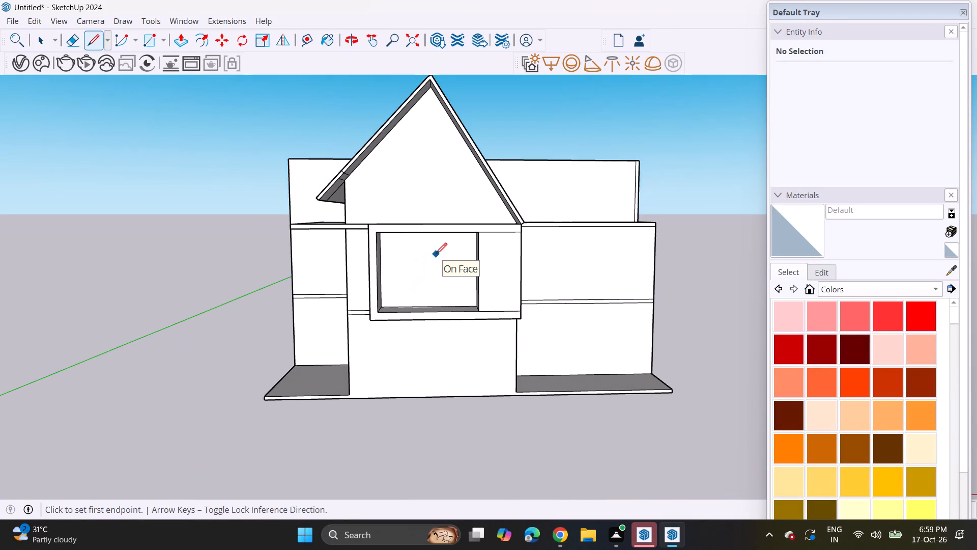
scroll(436, 253, down, 1)
shift+middle_drag(436, 253, 452, 290)
middle_drag(444, 283, 424, 251)
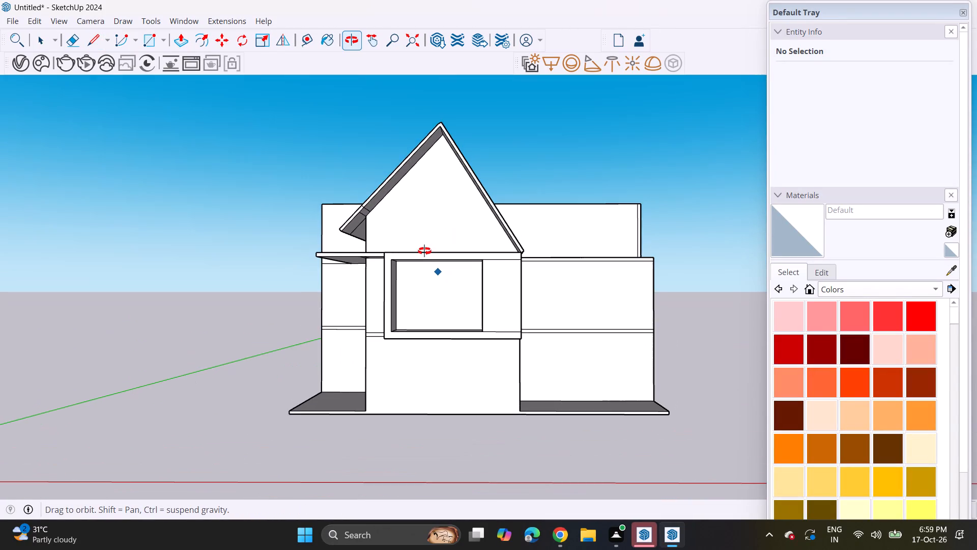
middle_drag(424, 251, 438, 252)
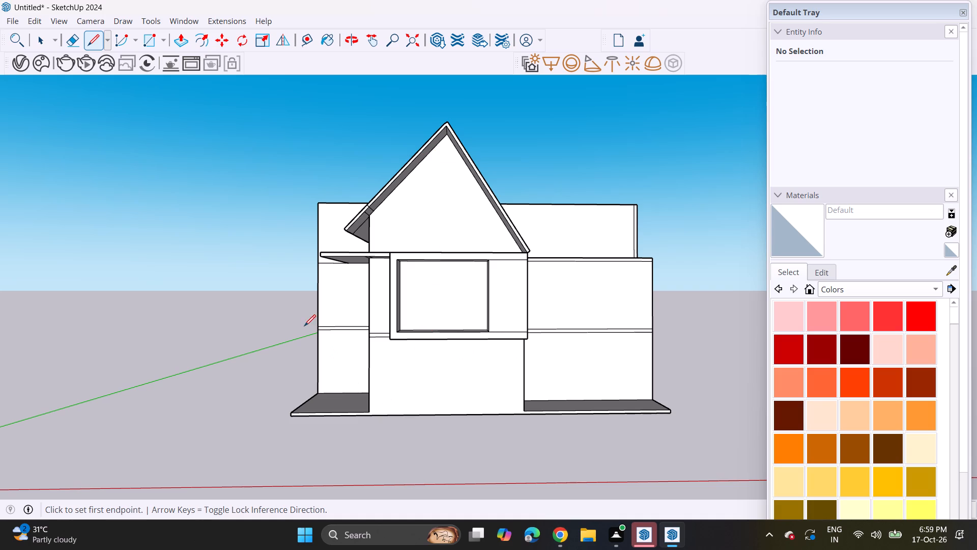
Draw a rectangle on the ground-storey front wall, from just under the projecting frame down to near the base slab.
click(151, 42)
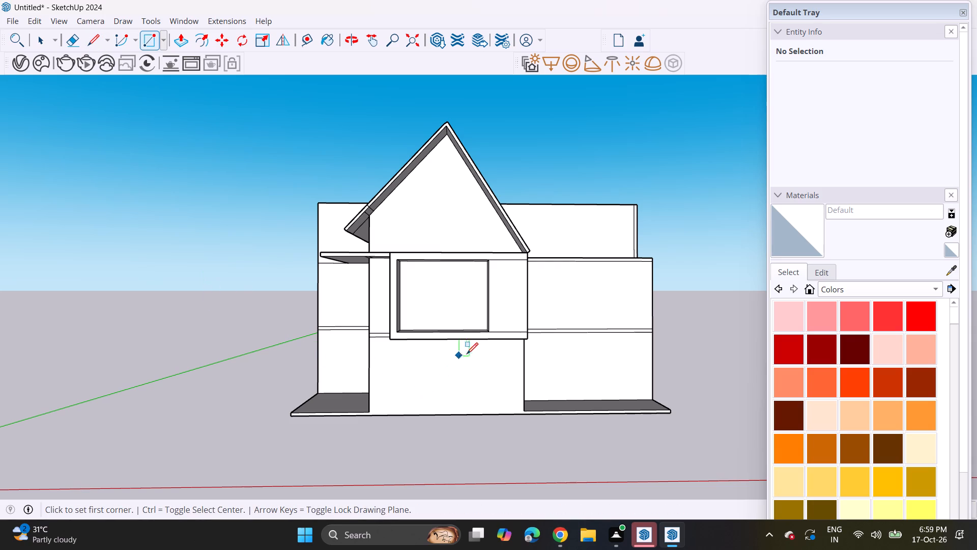
middle_drag(471, 353, 475, 332)
middle_drag(481, 333, 475, 309)
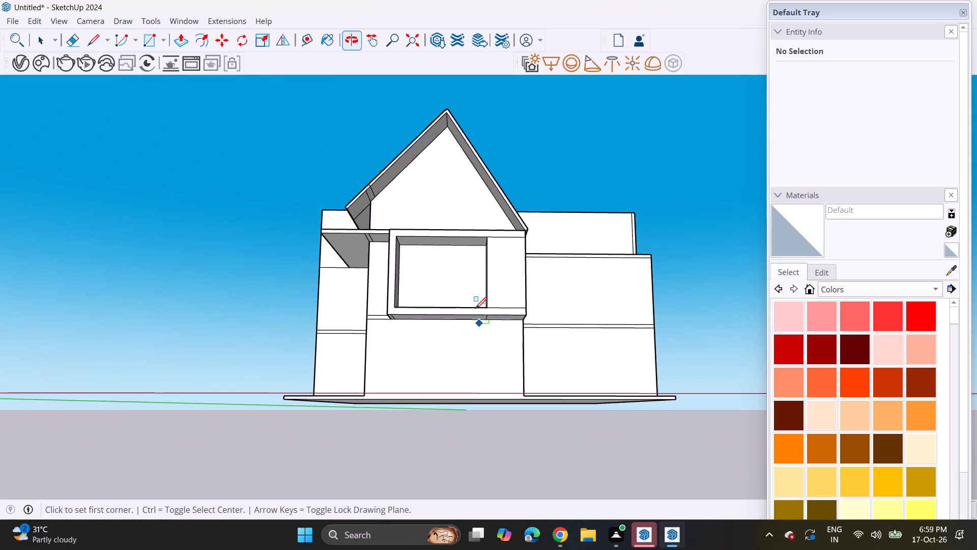
scroll(485, 320, up, 16)
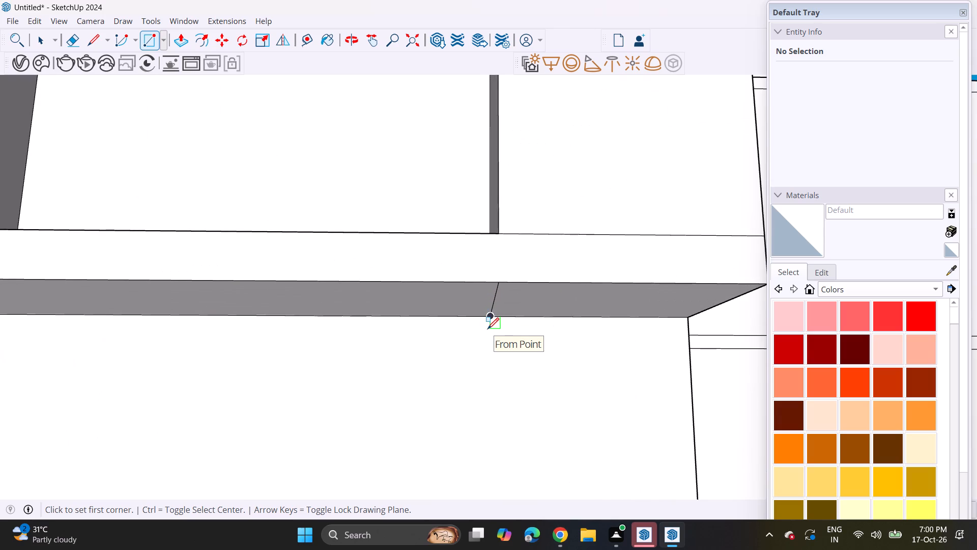
click(487, 329)
scroll(429, 376, down, 8)
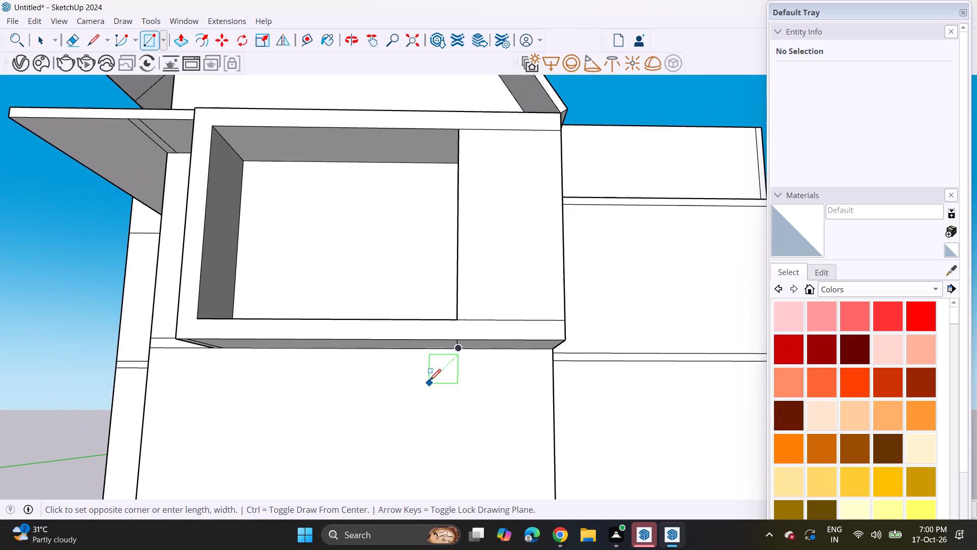
shift+middle_drag(429, 380, 606, 301)
scroll(513, 376, down, 4)
middle_drag(435, 426, 421, 463)
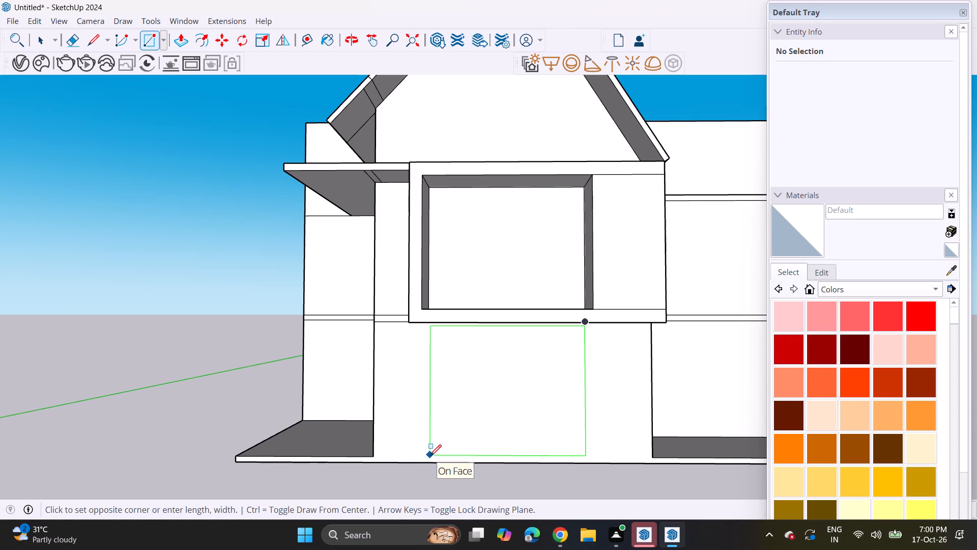
click(427, 455)
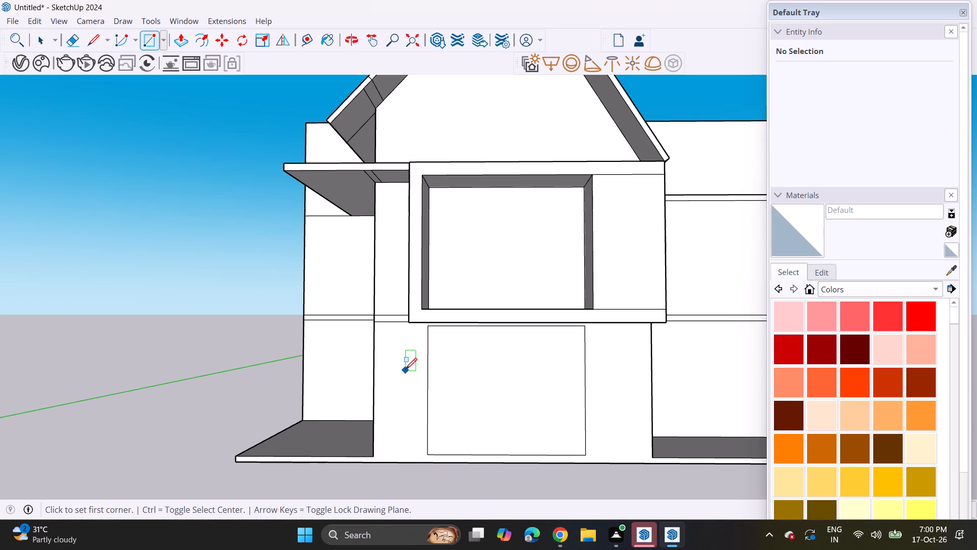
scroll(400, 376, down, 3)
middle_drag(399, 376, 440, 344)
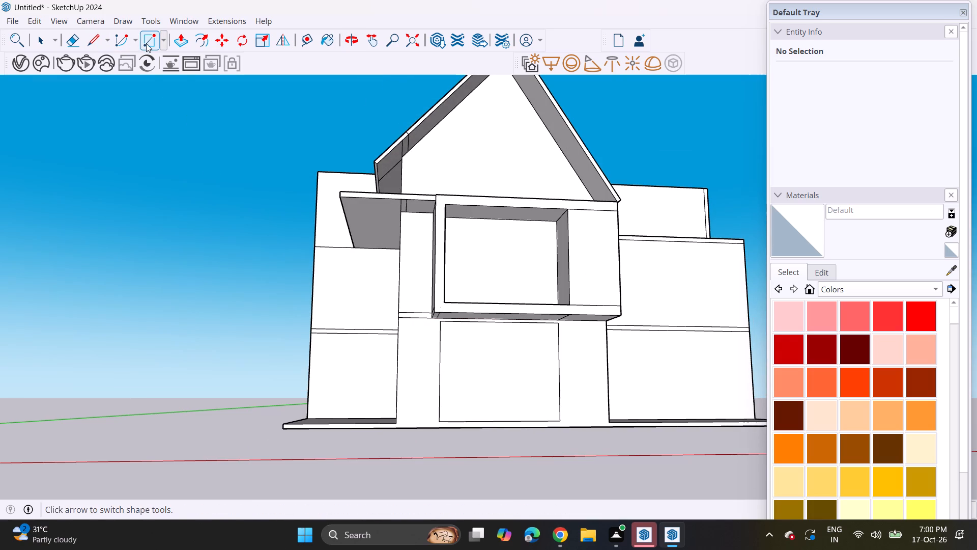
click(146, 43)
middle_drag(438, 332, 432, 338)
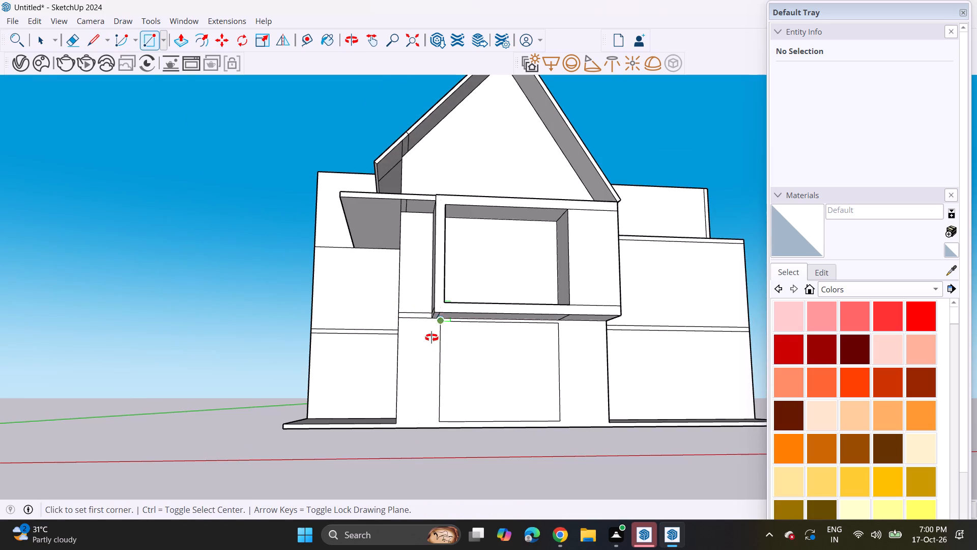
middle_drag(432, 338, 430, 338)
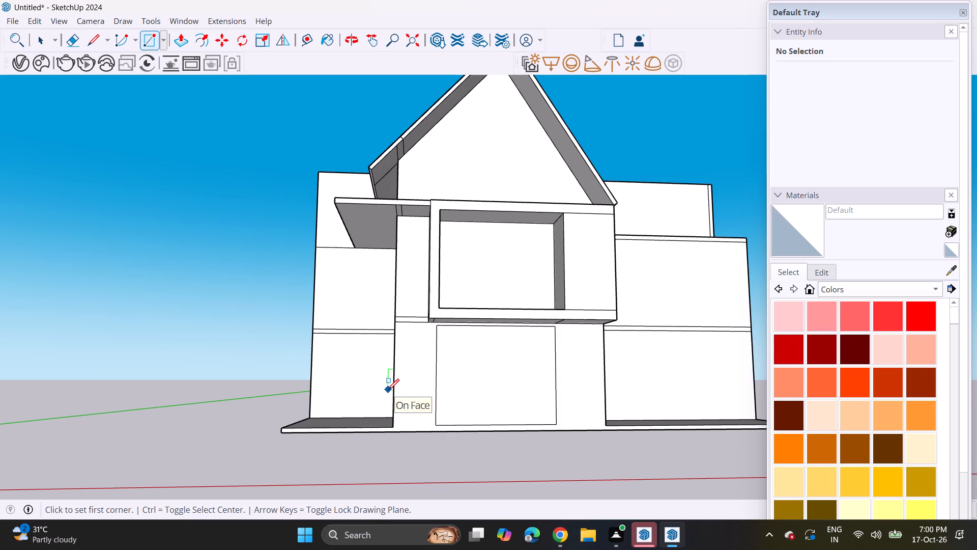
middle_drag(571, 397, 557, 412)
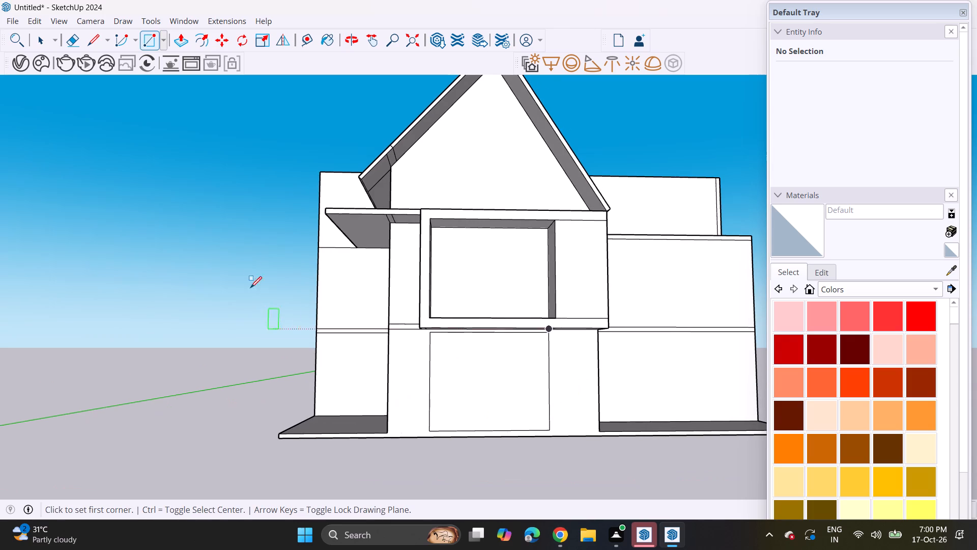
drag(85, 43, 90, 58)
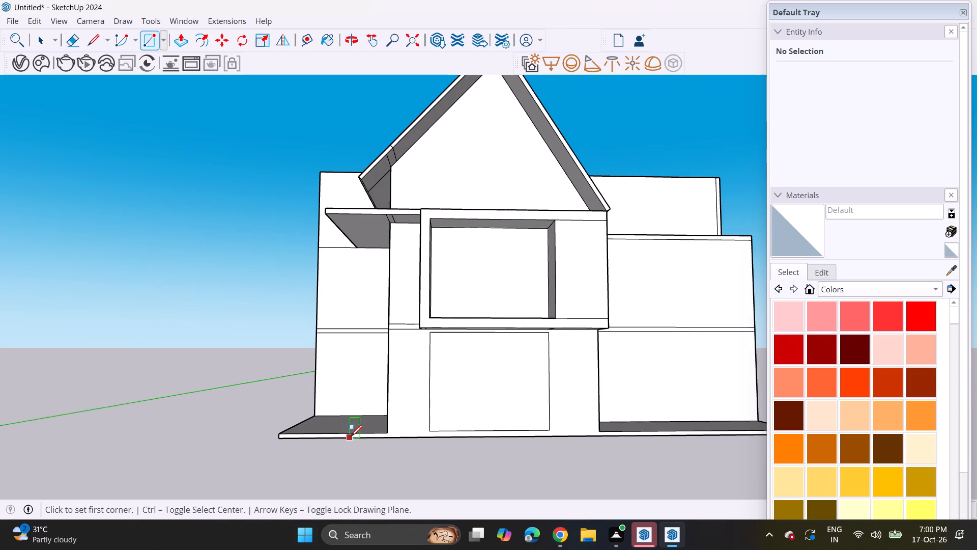
Draw a straight line along the foot of the ground-storey front wall, joining its two lower corners just above the base slab.
click(386, 432)
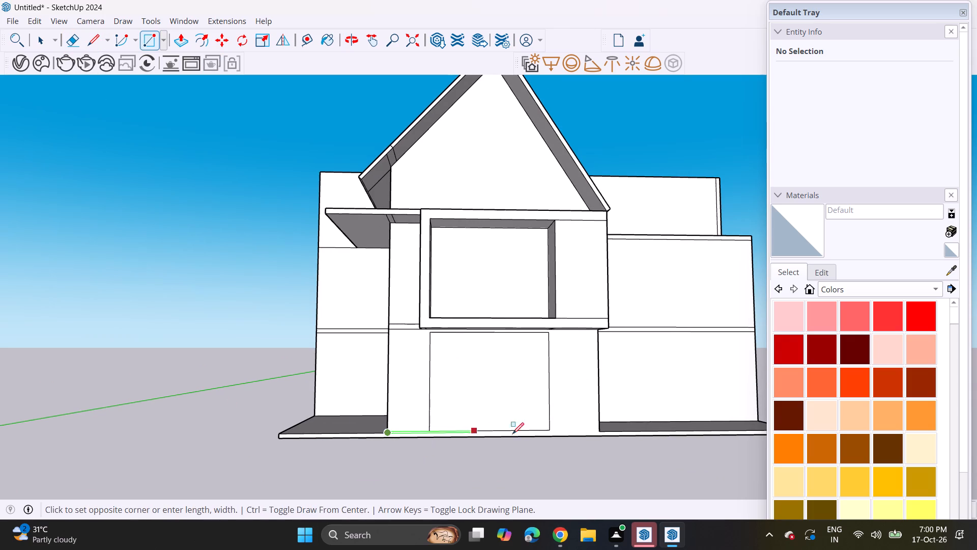
click(600, 427)
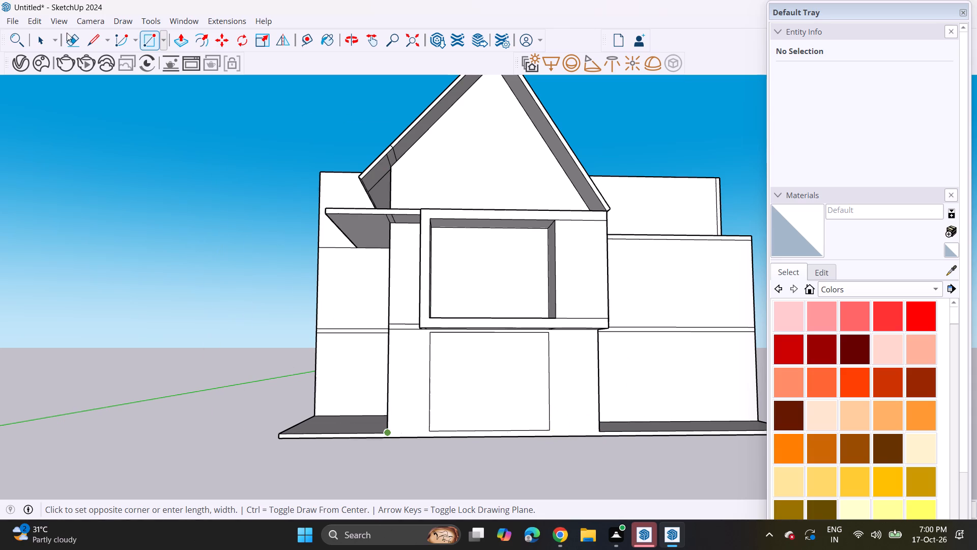
click(91, 45)
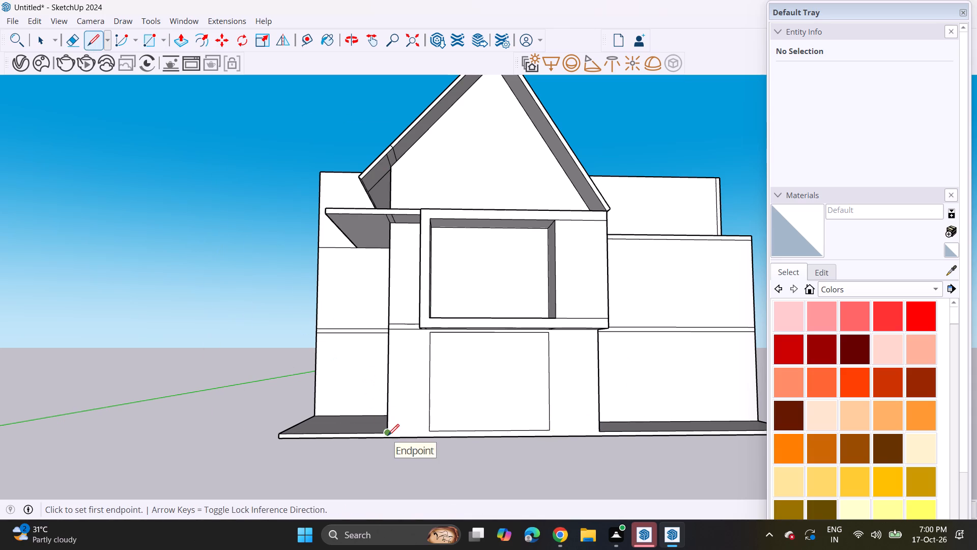
click(388, 435)
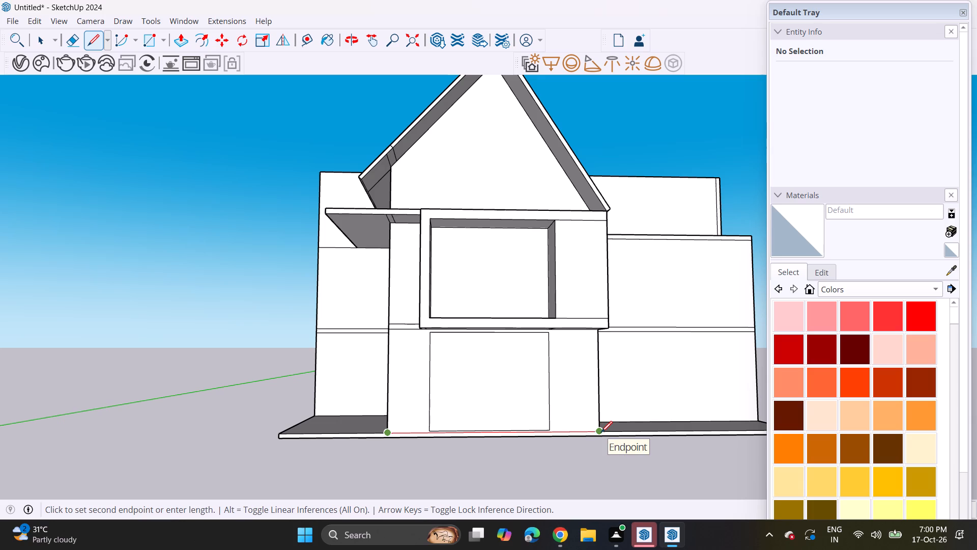
click(601, 432)
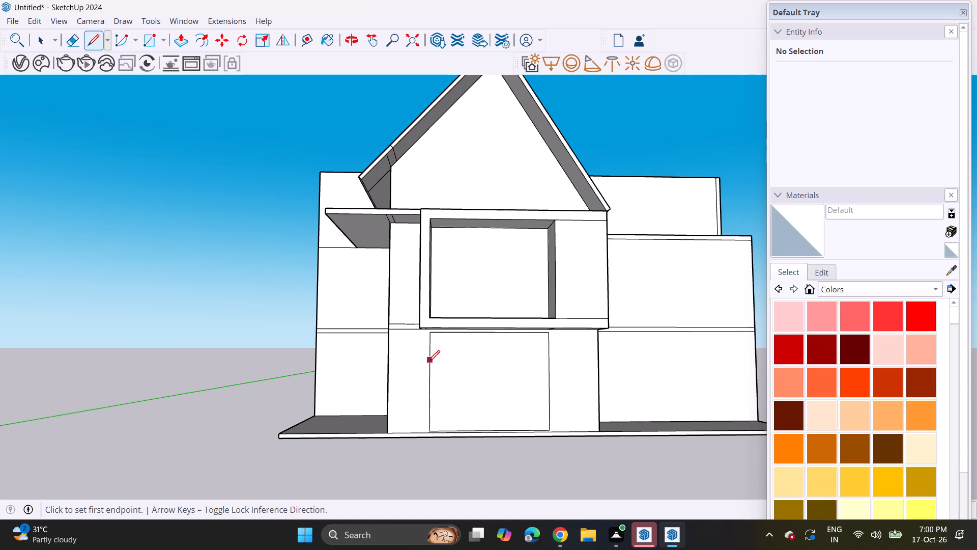
Draw a vertical line on the ground-storey front wall from the projecting frame's lower-left corner down to the base line.
middle_click(445, 398)
scroll(423, 361, up, 3)
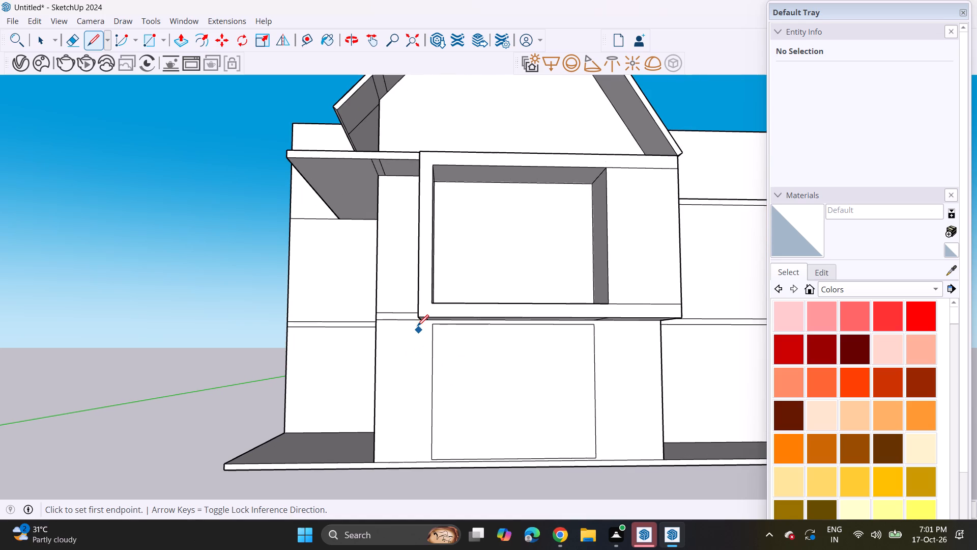
click(418, 321)
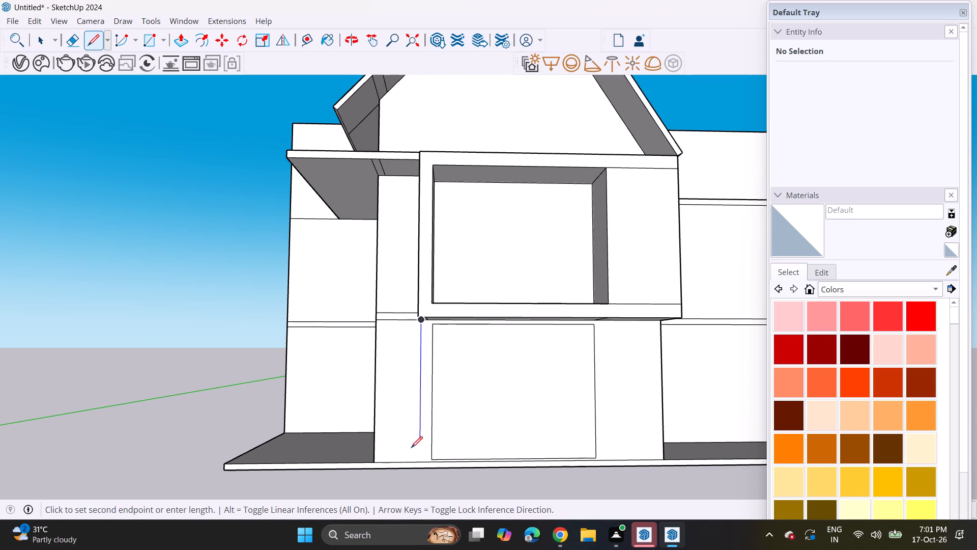
click(418, 461)
Push/Pull the ground-storey wall face around the rectangle outward a short distance so it forms a surround for the recessed opening.
middle_drag(523, 349, 491, 382)
middle_drag(486, 355, 465, 312)
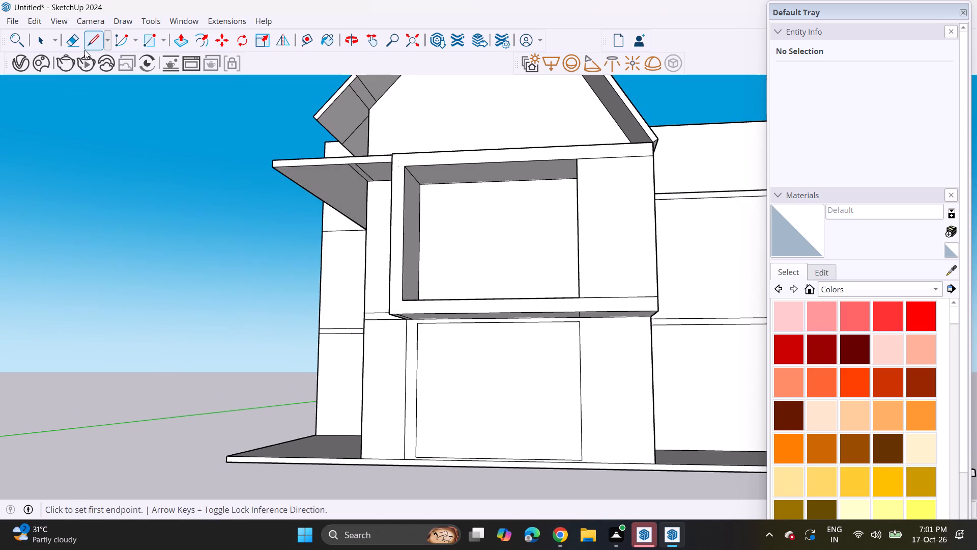
click(178, 38)
scroll(448, 342, down, 4)
middle_drag(516, 401, 494, 423)
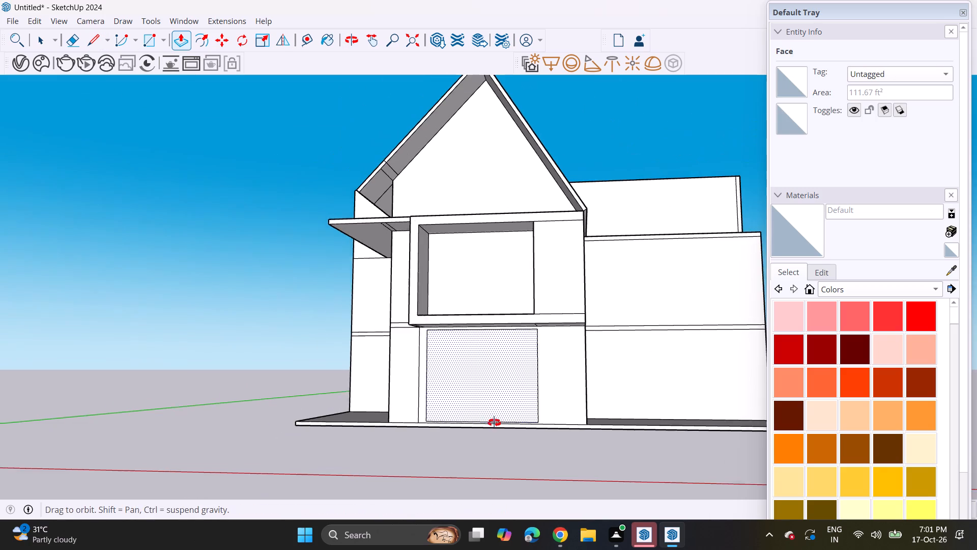
middle_drag(494, 423, 473, 437)
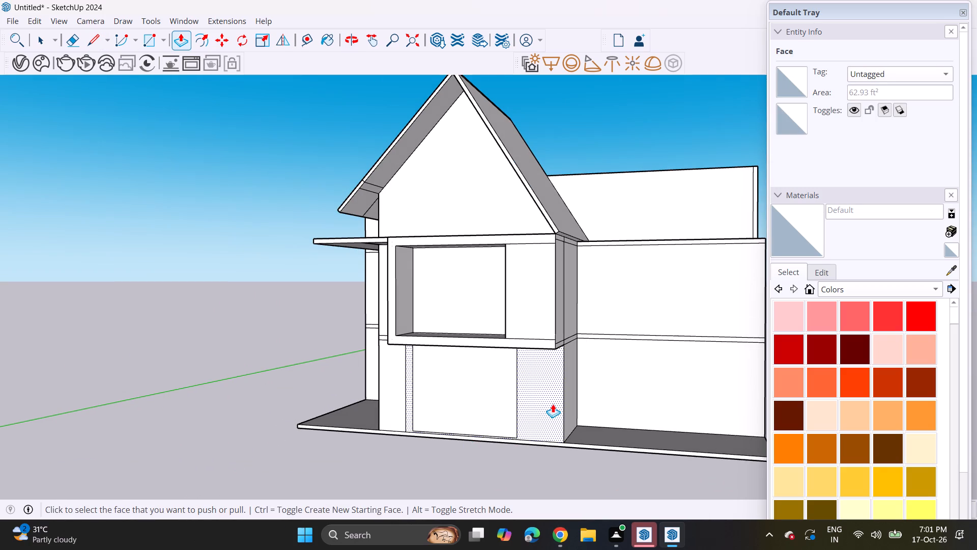
click(554, 403)
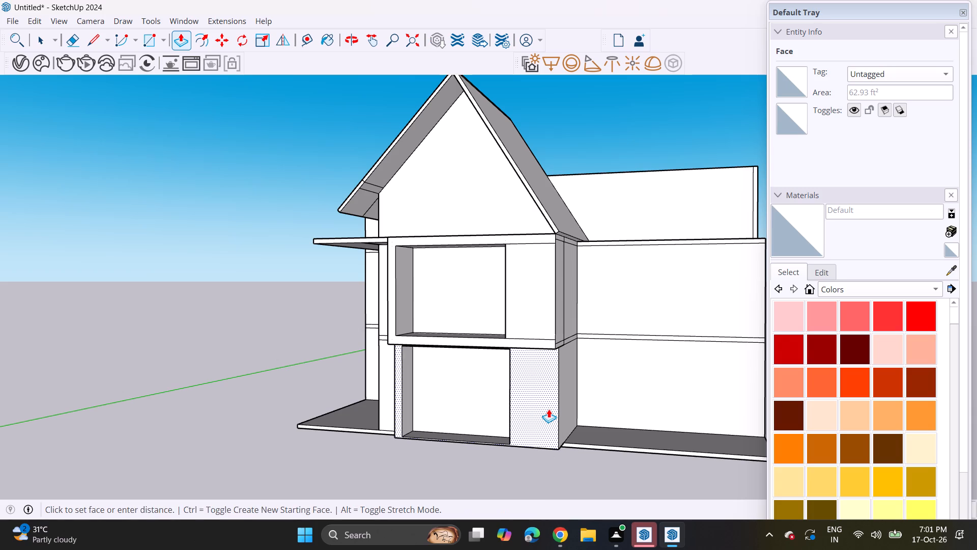
click(549, 409)
Pull the upper frame's solid right part forward, and extend the rest of the frame's front face by the same distance.
middle_drag(518, 422, 596, 358)
middle_drag(594, 341, 464, 395)
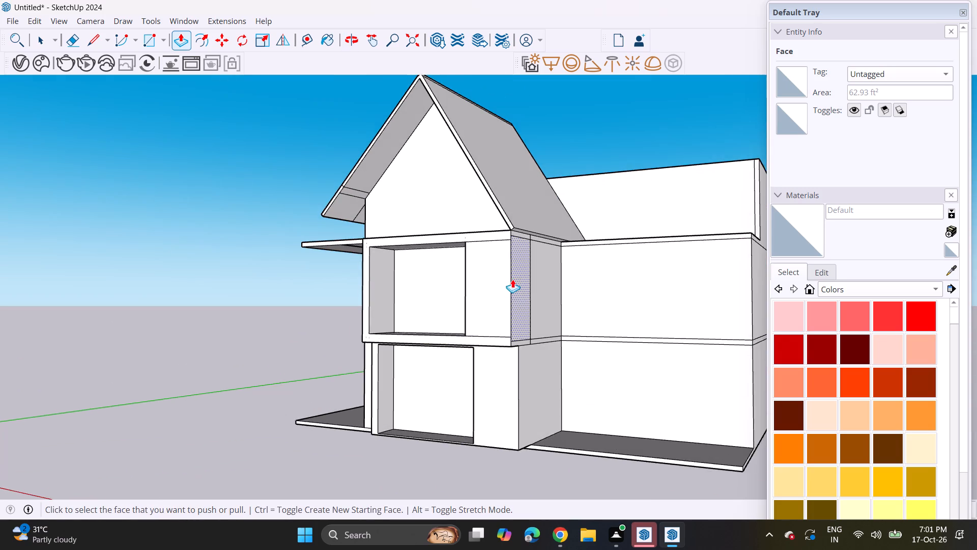
scroll(512, 279, up, 2)
click(470, 314)
click(454, 322)
double_click(470, 355)
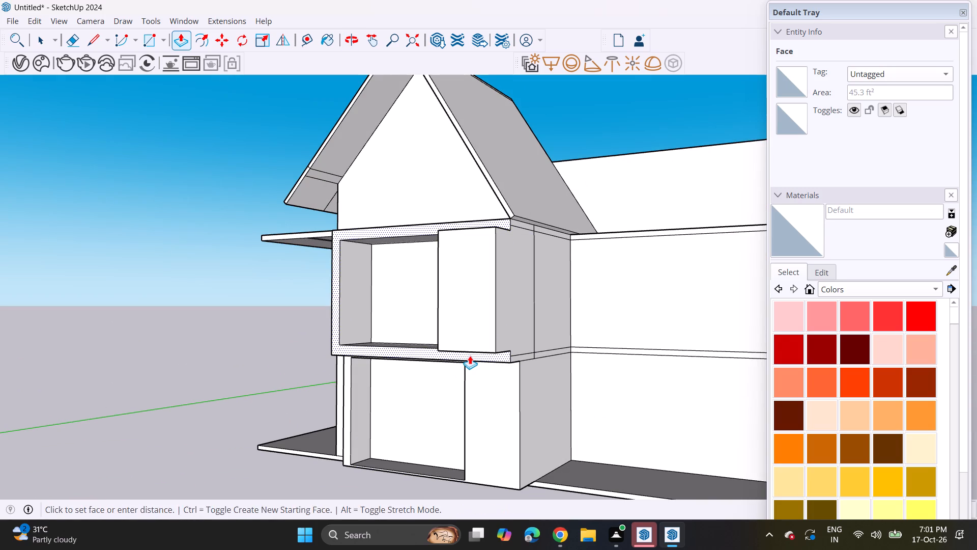
Examine the upper frame and the ground-storey surround from the front and both sides.
middle_drag(473, 294, 559, 282)
middle_click(576, 330)
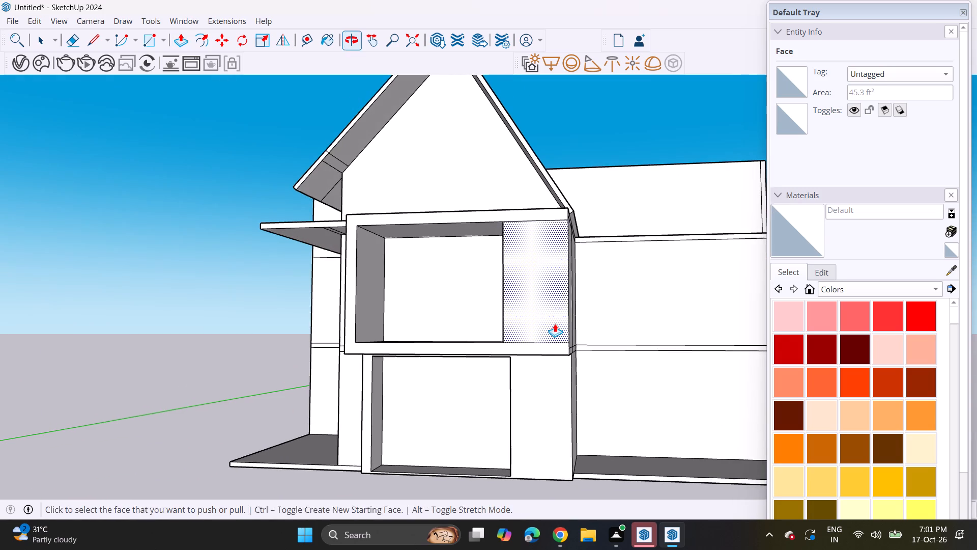
middle_drag(547, 322, 567, 326)
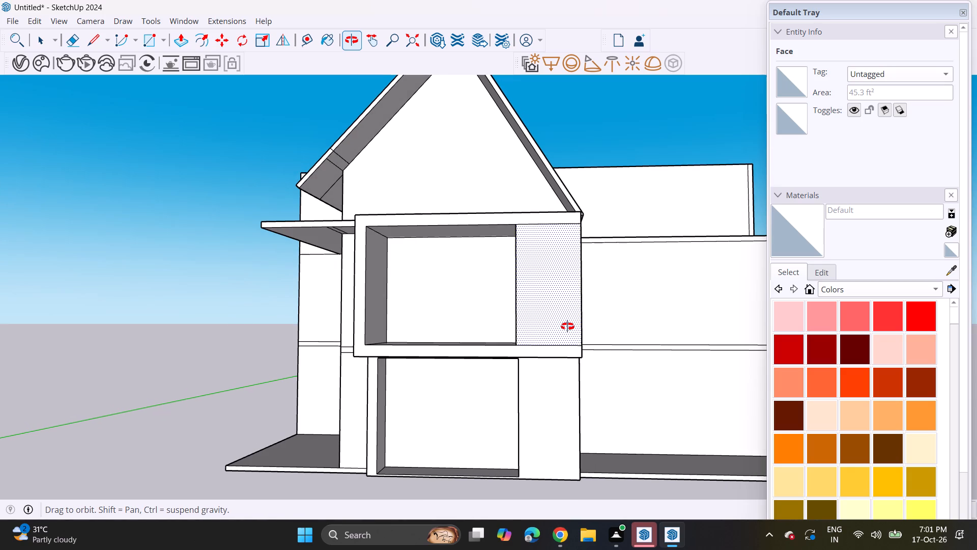
middle_drag(567, 326, 747, 320)
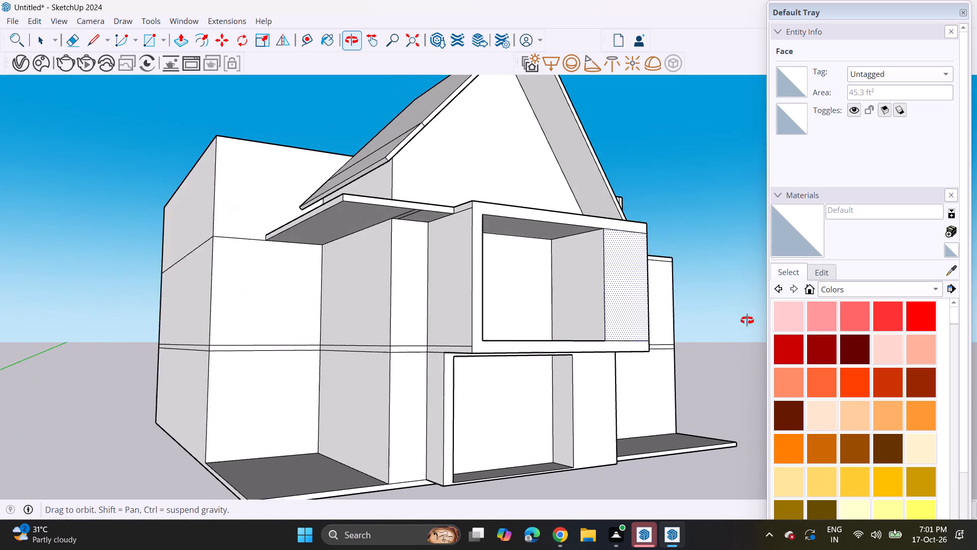
middle_drag(747, 320, 749, 321)
middle_drag(550, 356, 437, 399)
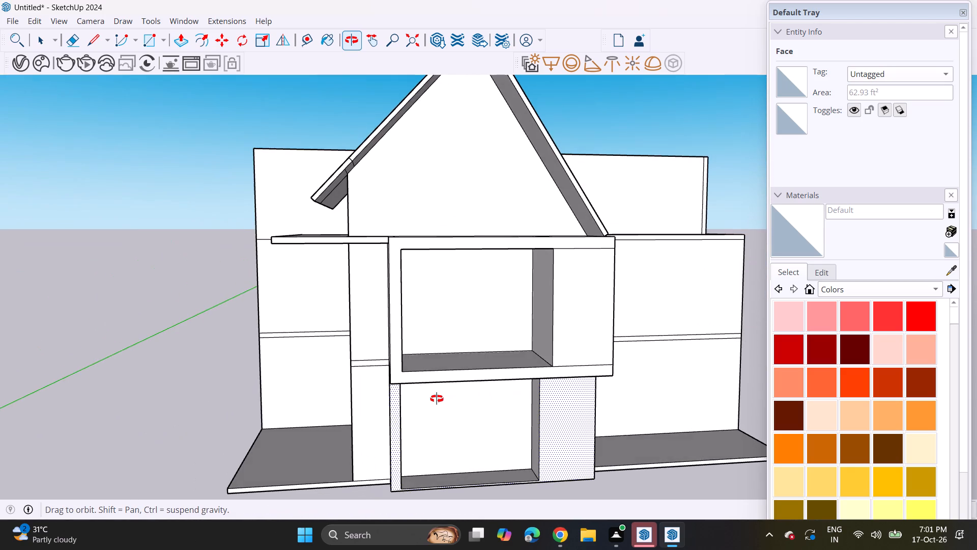
middle_drag(437, 399, 421, 388)
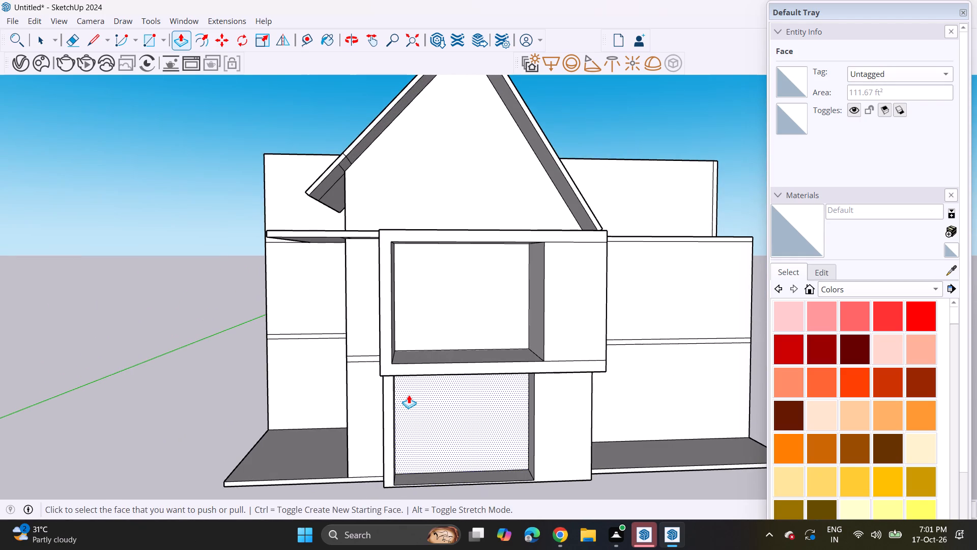
Pull the storey-slab band left of the frame outward on its front and side faces to form a ledge around the wall corner.
middle_drag(351, 359, 381, 366)
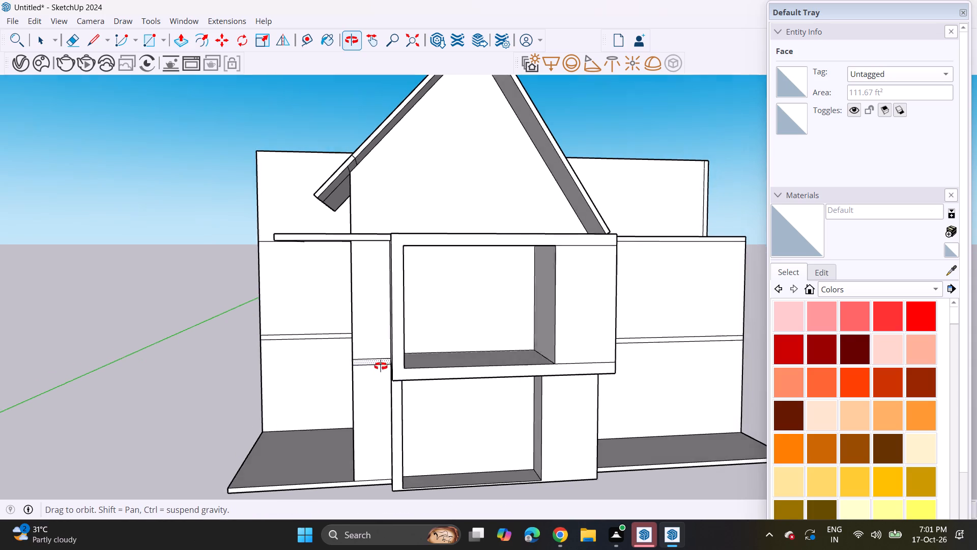
middle_drag(381, 366, 382, 367)
scroll(382, 367, up, 3)
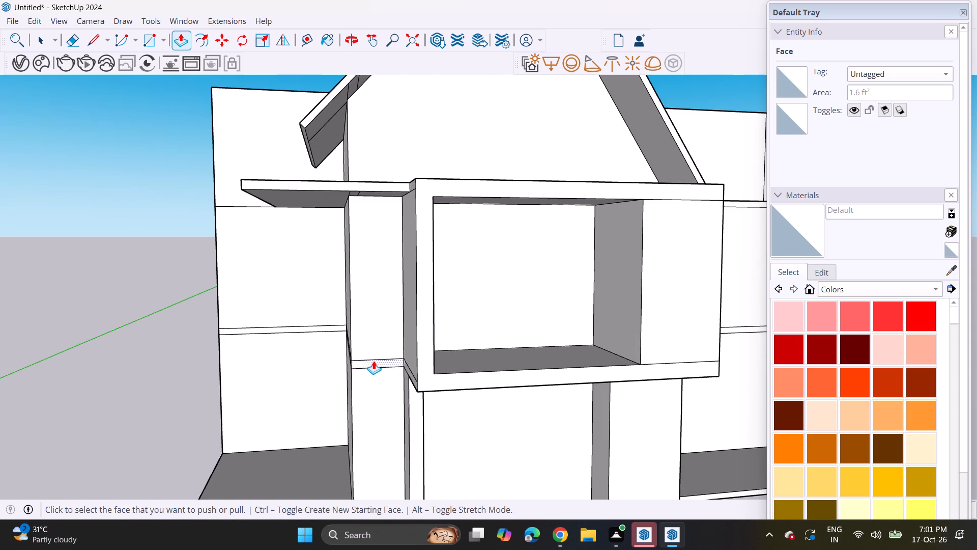
click(373, 361)
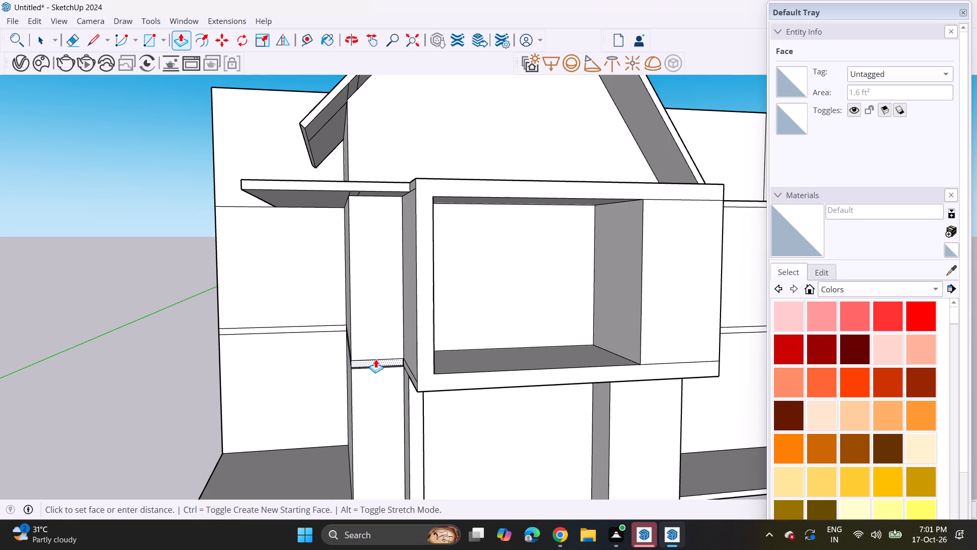
key(Escape)
click(373, 364)
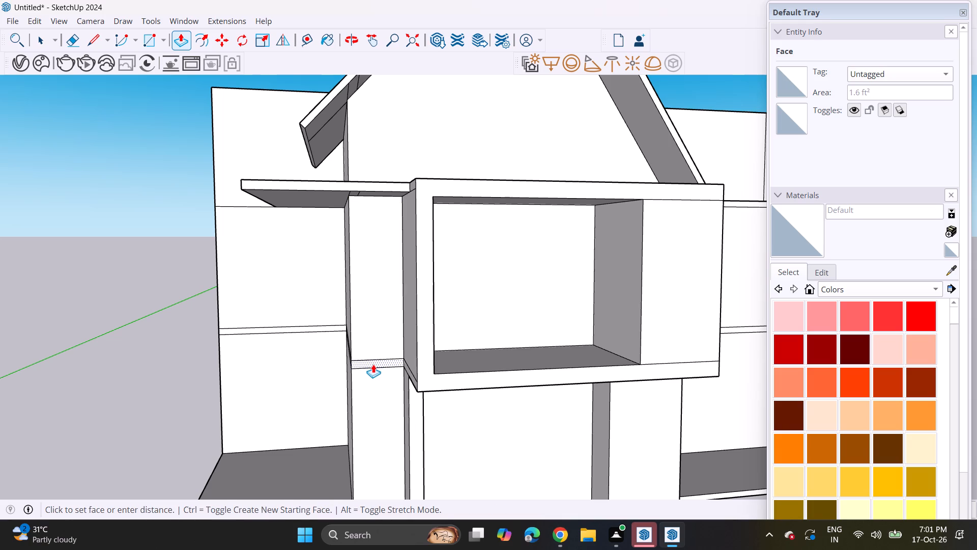
click(374, 368)
middle_drag(333, 367, 364, 368)
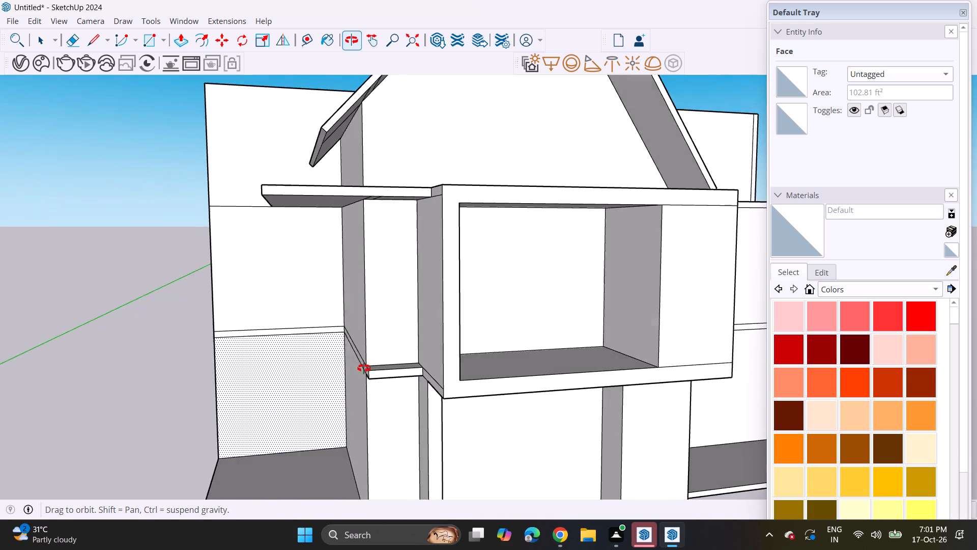
middle_drag(364, 368, 369, 367)
scroll(370, 367, up, 3)
click(380, 363)
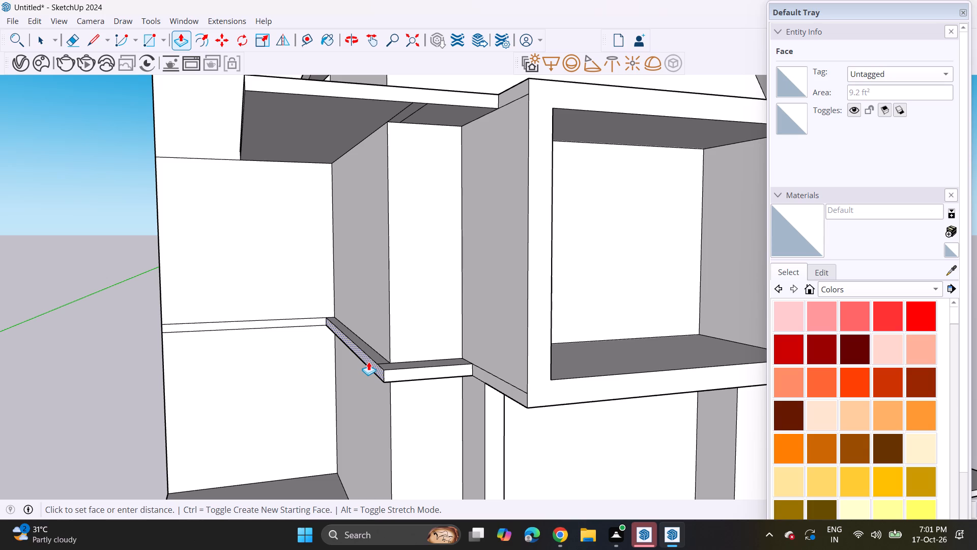
click(370, 361)
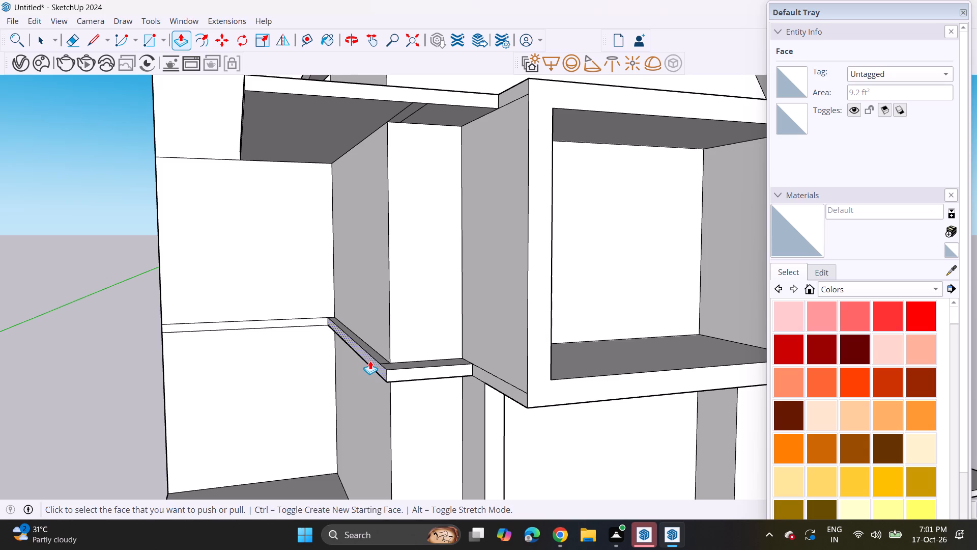
Pull the corner ledge's underside faces downward by the same distance on the front and side to thicken it.
middle_drag(410, 380, 410, 291)
scroll(407, 307, up, 1)
middle_drag(407, 307, 411, 285)
scroll(400, 315, up, 3)
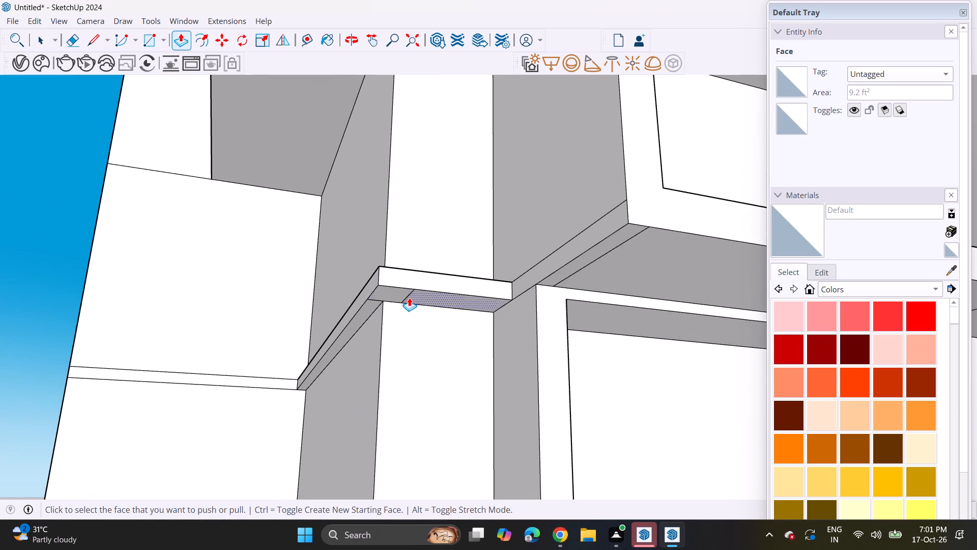
click(413, 297)
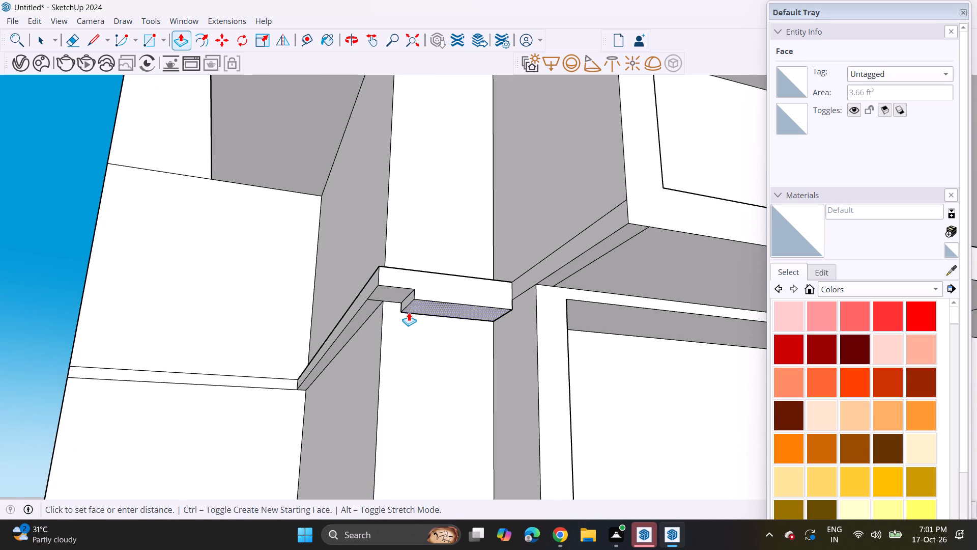
click(409, 313)
double_click(386, 290)
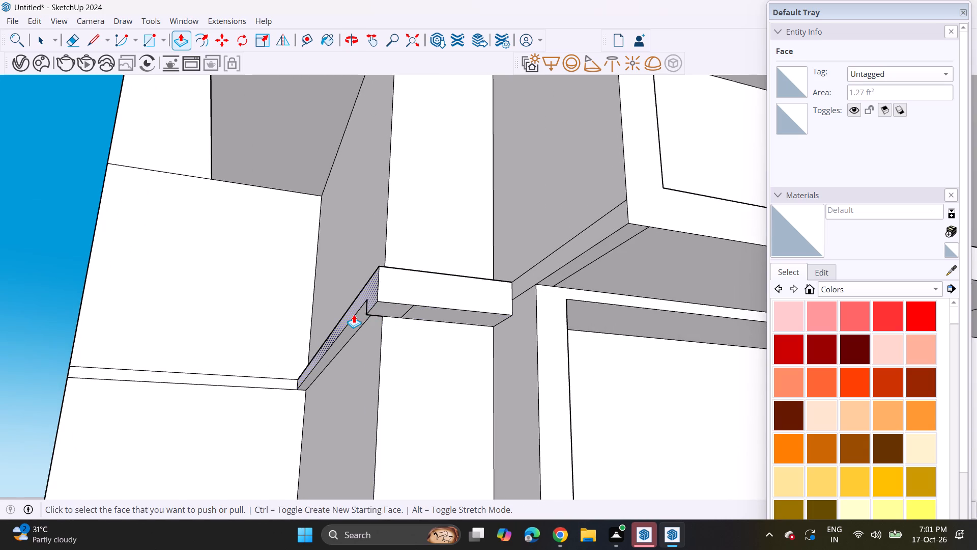
double_click(355, 322)
Raise the corner ledge's top faces on the front and side by the same distance as the underside offset.
middle_drag(411, 280, 384, 407)
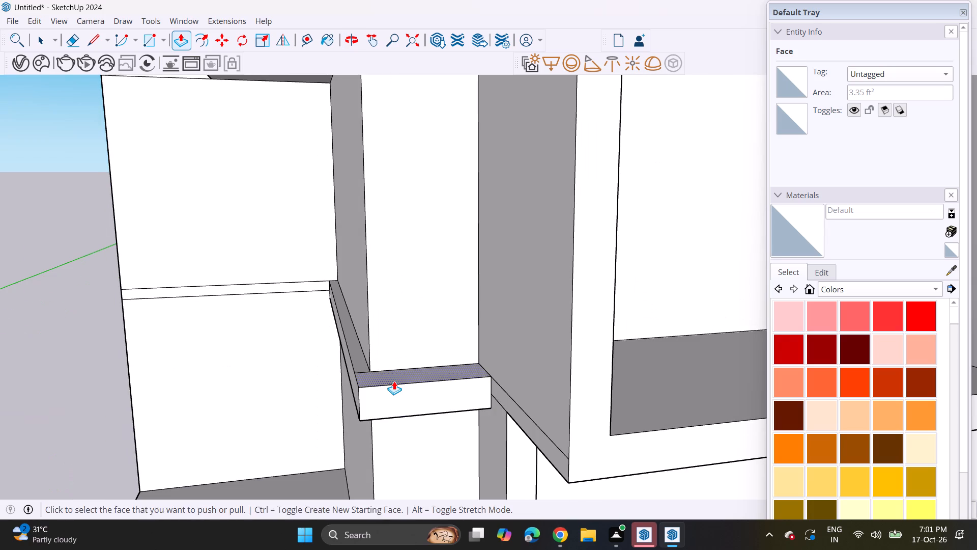
double_click(394, 381)
double_click(356, 354)
Extend the corner ledge's underside faces further downward by an equal distance along the front and side.
middle_drag(400, 387, 375, 308)
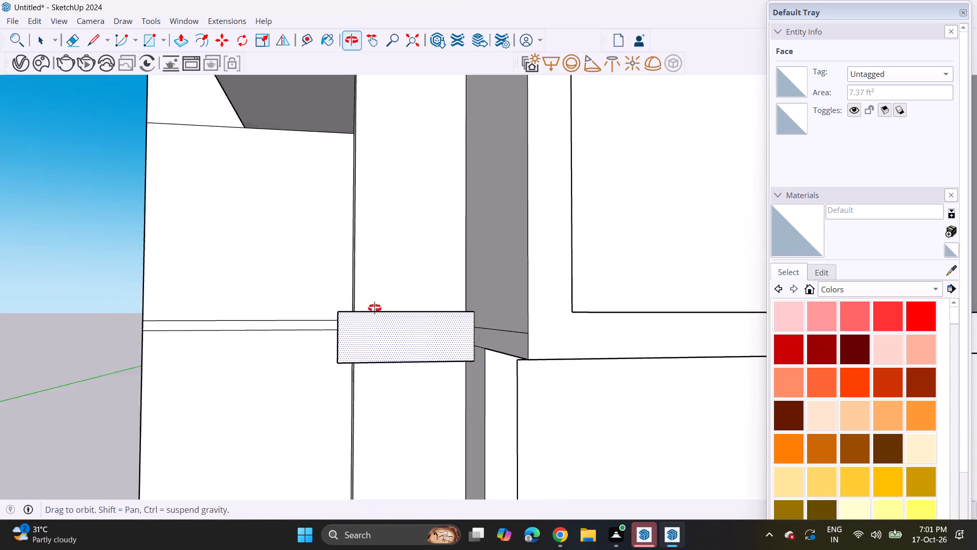
middle_drag(375, 308, 373, 306)
scroll(368, 315, down, 7)
shift+middle_drag(386, 346, 304, 377)
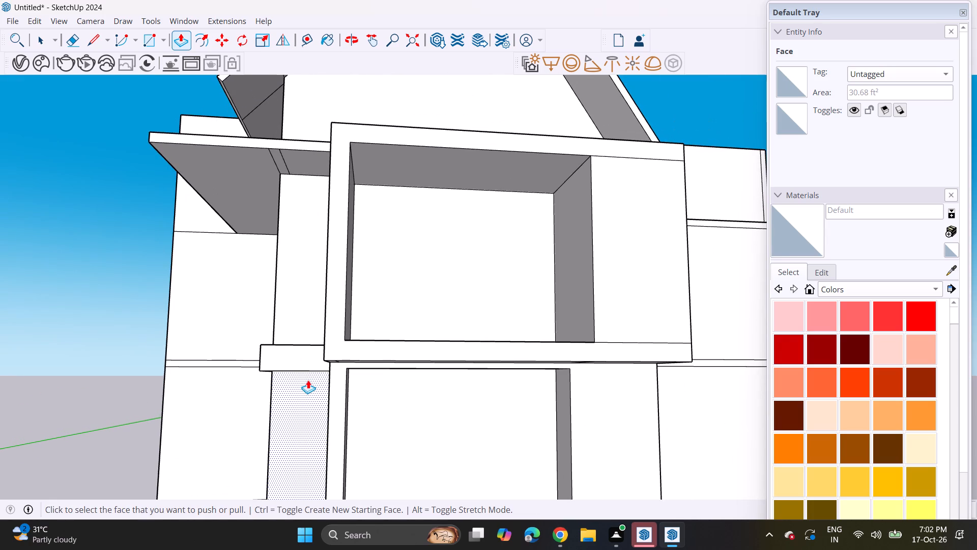
scroll(301, 389, up, 2)
middle_drag(305, 370, 347, 313)
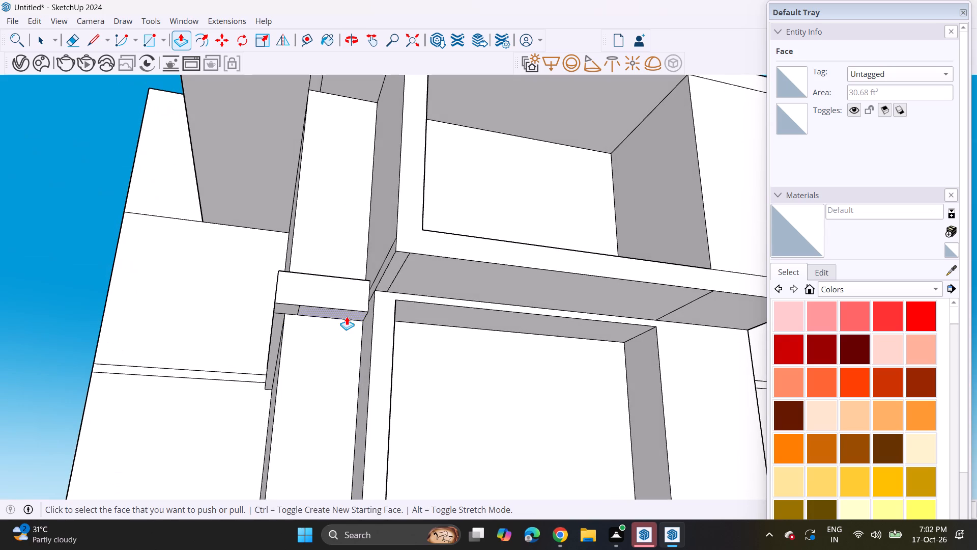
click(347, 313)
click(348, 332)
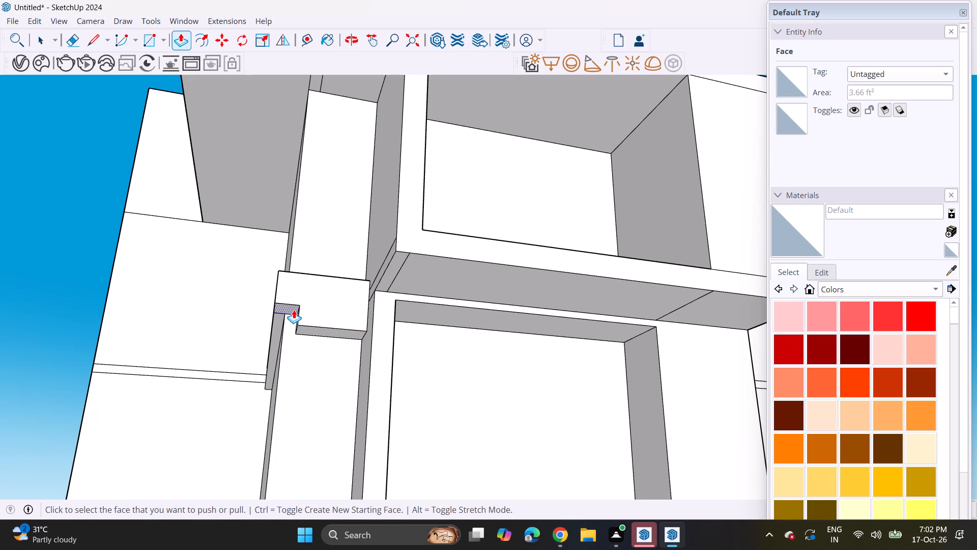
double_click(294, 310)
double_click(275, 349)
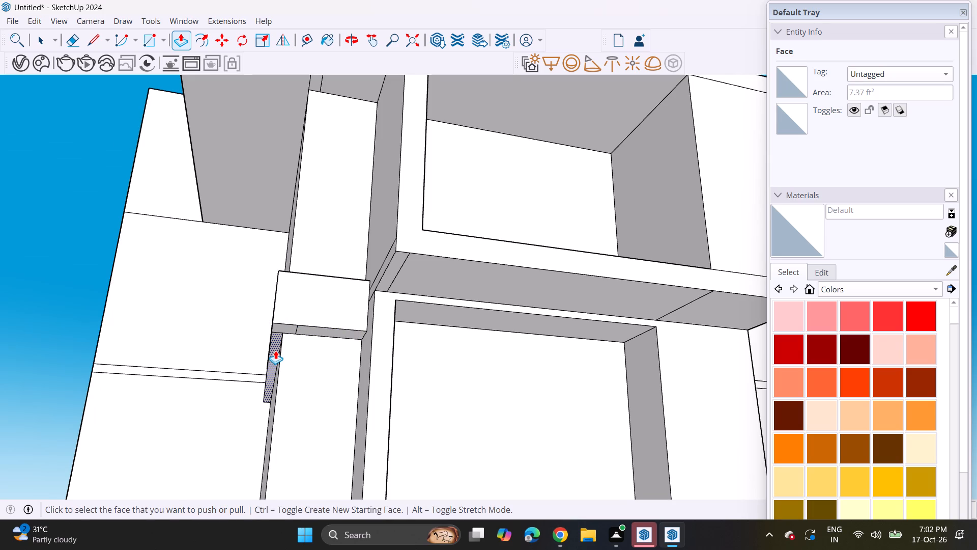
scroll(311, 362, down, 3)
middle_drag(331, 327, 282, 388)
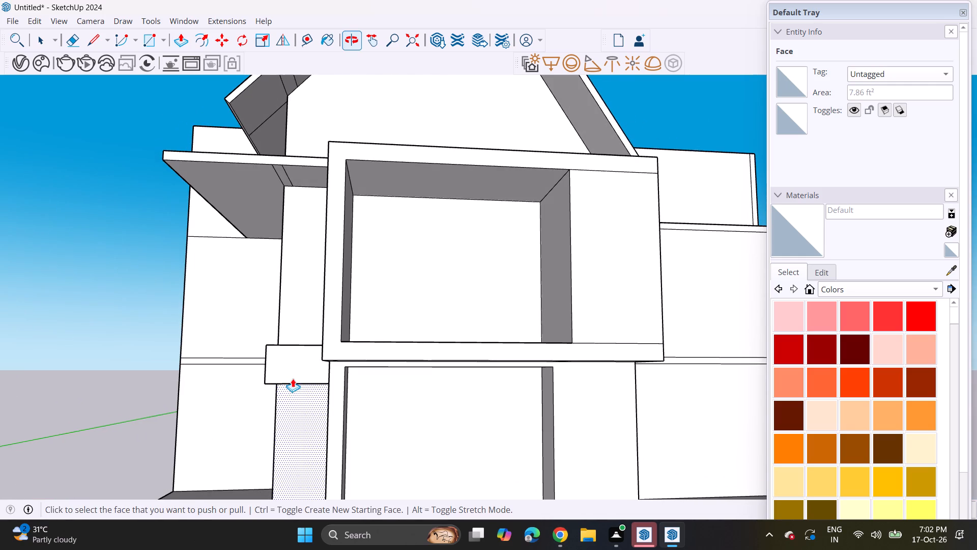
Pull the storey-slab band on the wall beyond the frame's plain panel outward to align with the corner ledge's front face.
shift+middle_drag(308, 375, 272, 360)
scroll(369, 371, down, 2)
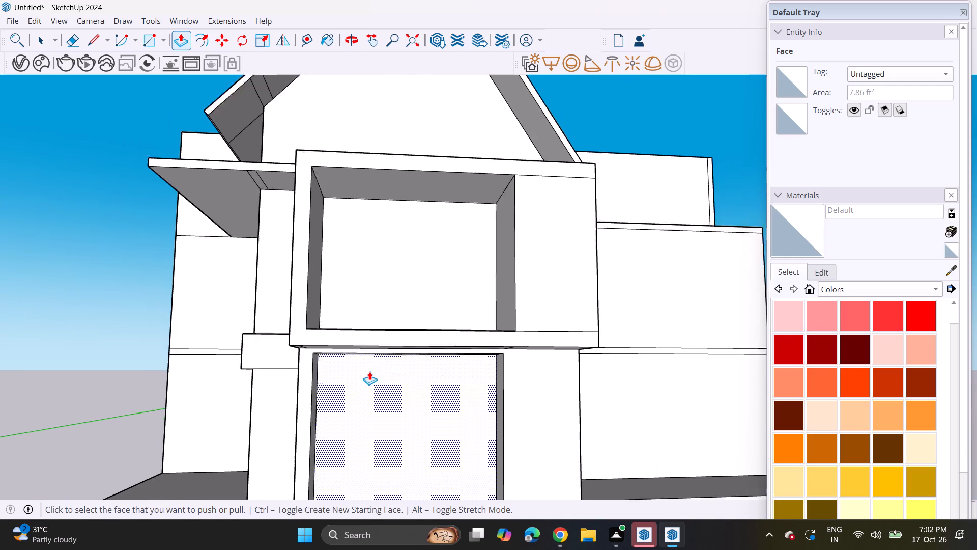
scroll(369, 371, down, 1)
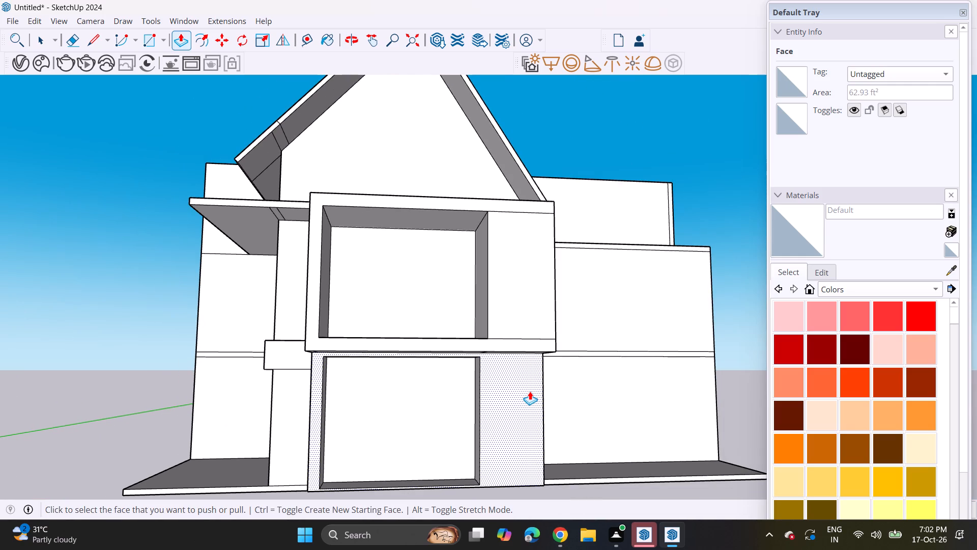
middle_drag(601, 390, 503, 393)
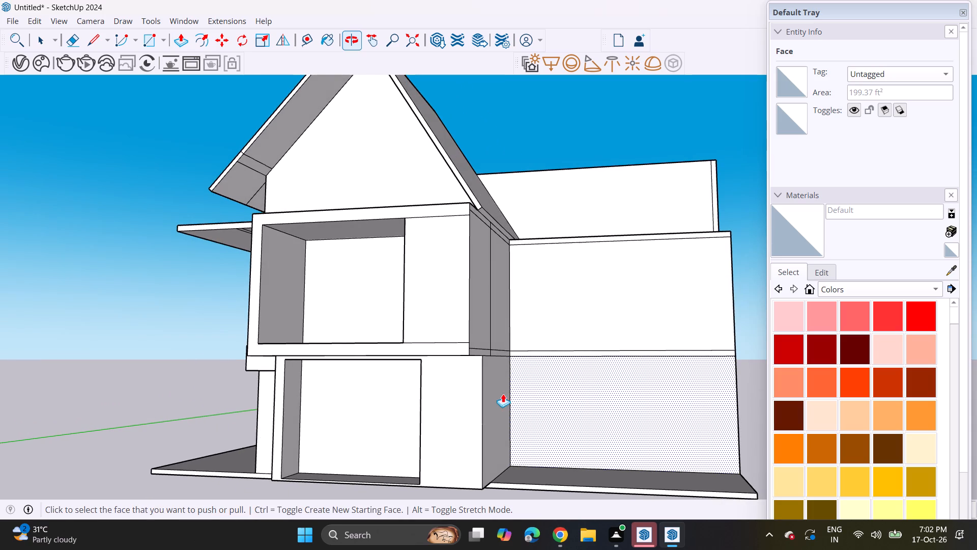
scroll(551, 361, up, 1)
click(552, 353)
middle_drag(491, 350, 611, 350)
click(247, 352)
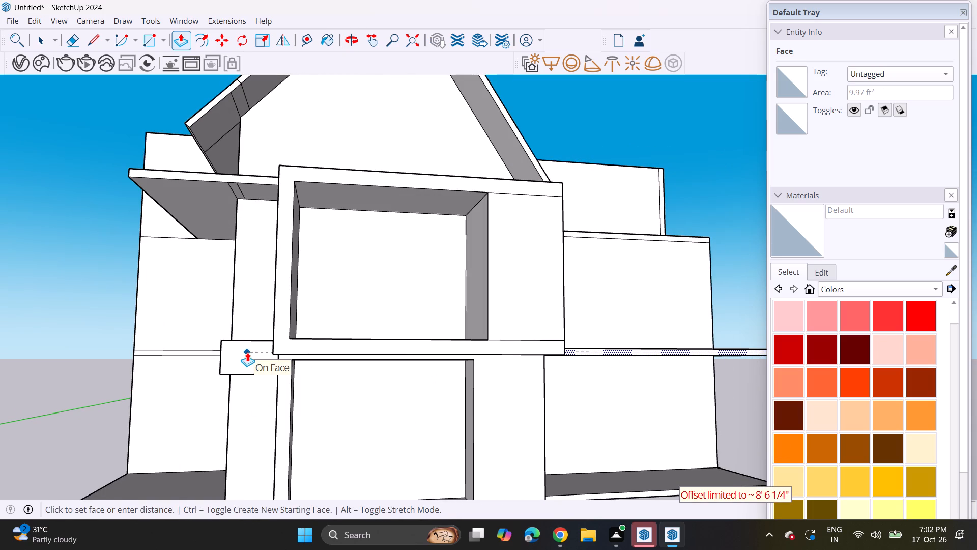
Pull the new side ledge's underside downward to align with the bottom of the corner ledge.
shift+middle_drag(641, 370, 590, 338)
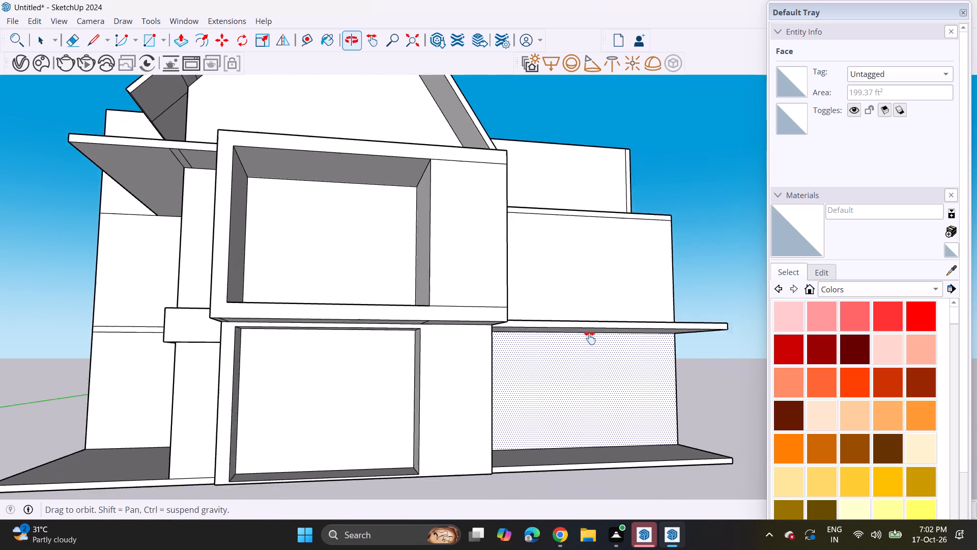
shift+middle_drag(590, 338, 566, 320)
middle_drag(565, 320, 406, 362)
scroll(534, 337, up, 1)
middle_drag(455, 315, 645, 341)
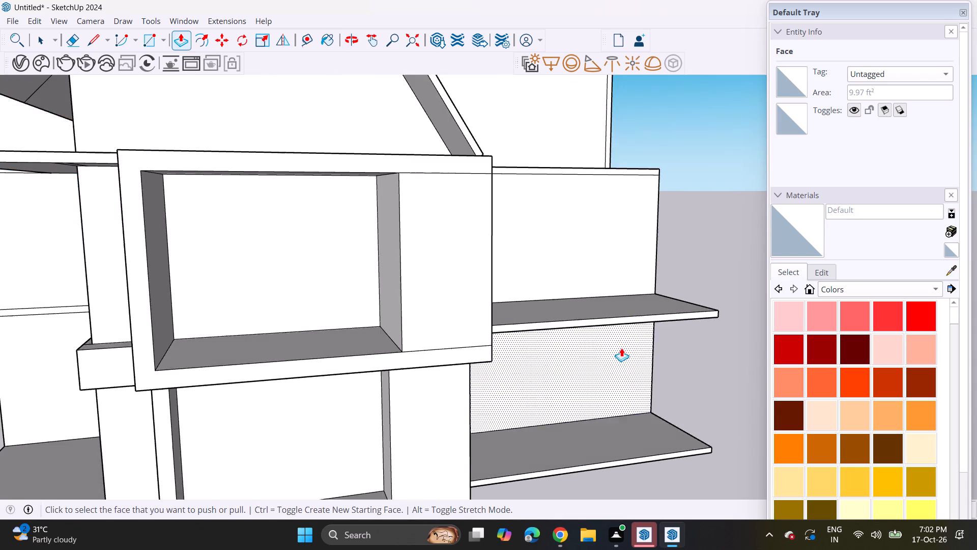
scroll(584, 339, down, 7)
shift+middle_drag(575, 346, 442, 338)
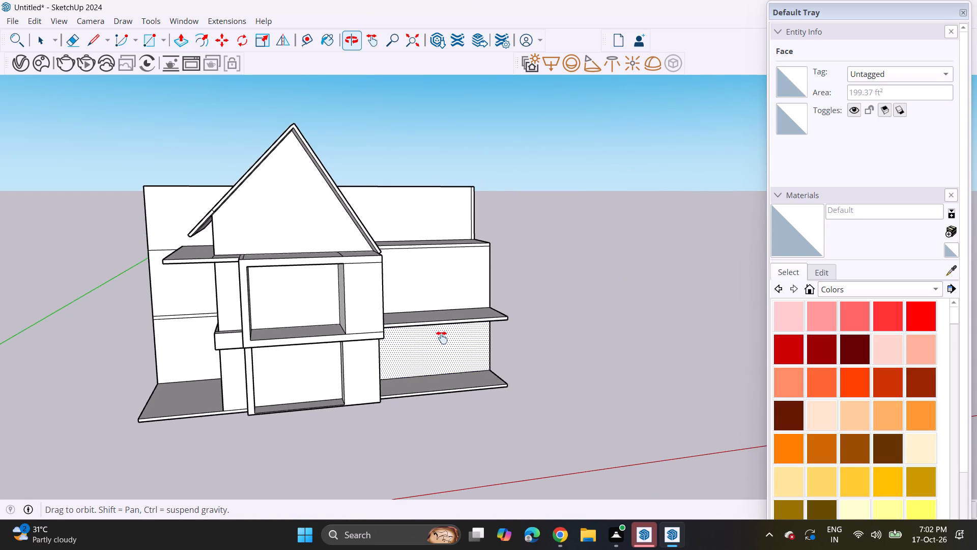
shift+middle_drag(442, 338, 583, 344)
middle_drag(584, 344, 426, 336)
middle_drag(516, 334, 515, 287)
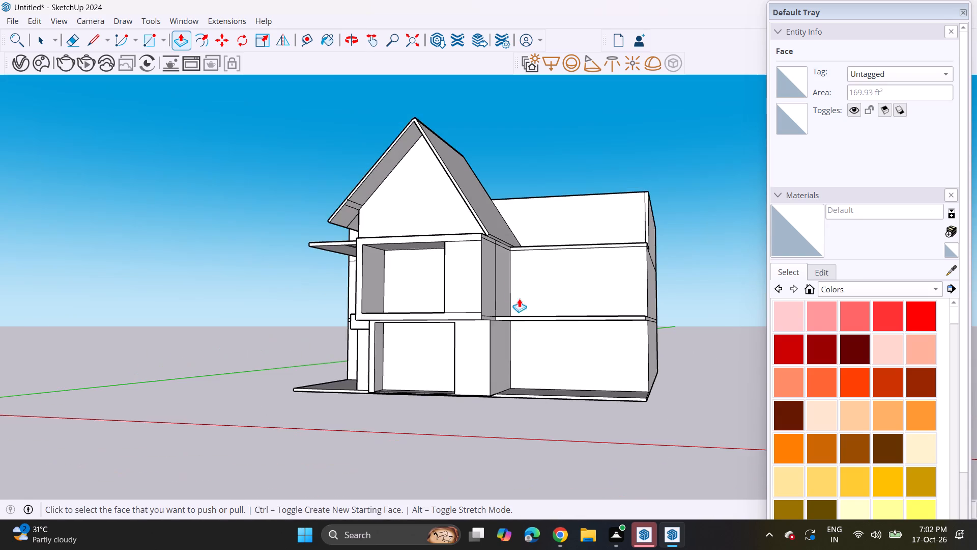
scroll(526, 314, up, 3)
middle_drag(522, 317, 596, 284)
click(561, 313)
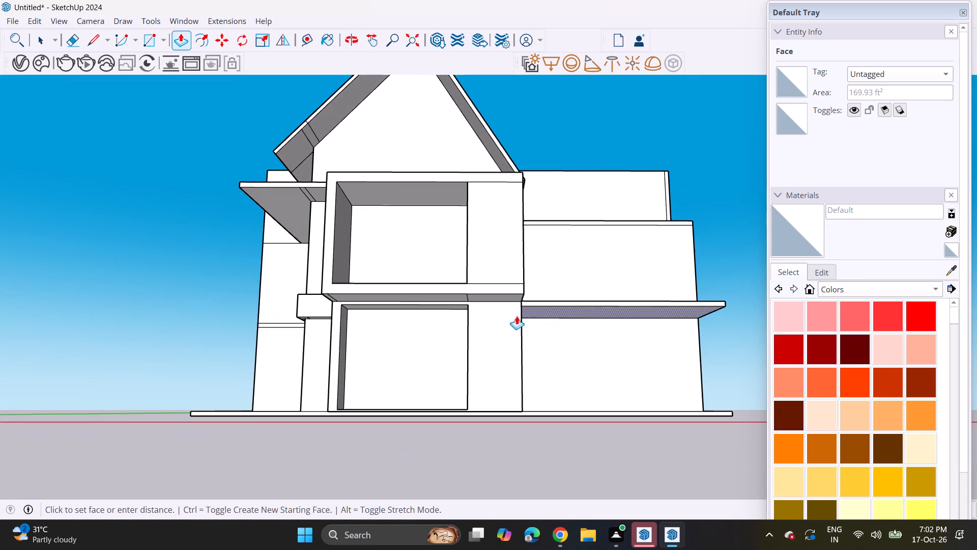
click(327, 316)
Raise the new side ledge's top face to align with the top of the corner ledge.
middle_drag(570, 301, 564, 341)
middle_click(567, 356)
middle_drag(567, 336, 571, 391)
click(577, 335)
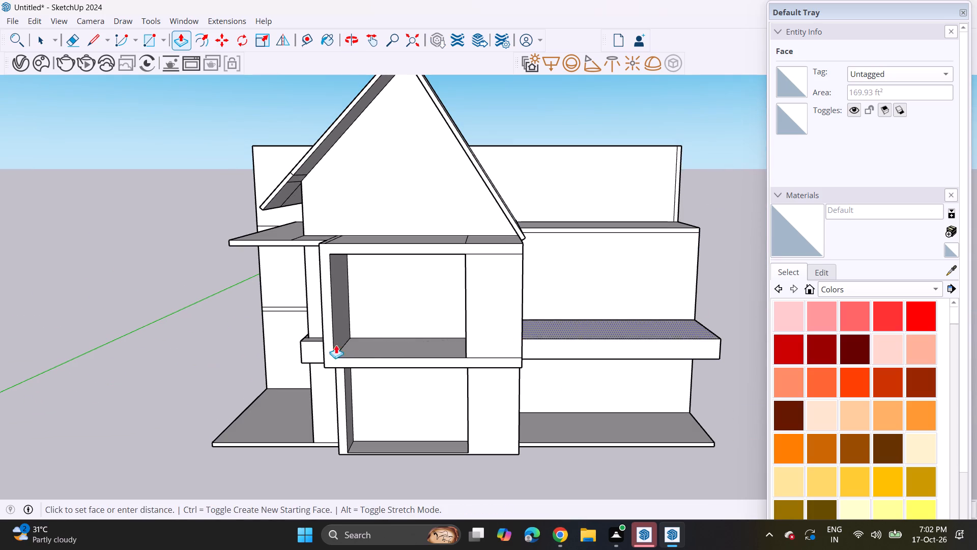
click(317, 339)
Pull the side ledge's front face outward until it is flush with the front face of the ground-storey surround.
middle_drag(605, 364, 602, 330)
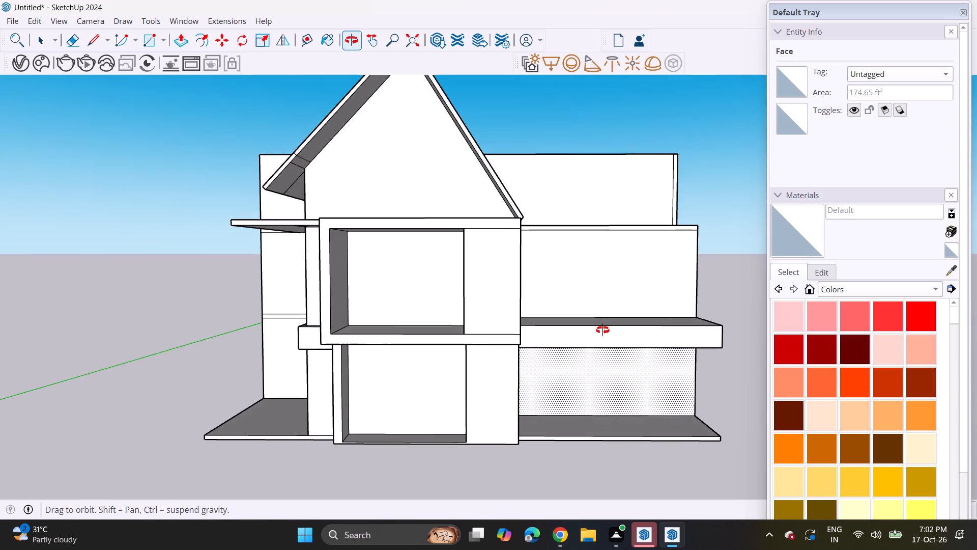
middle_drag(602, 330, 569, 248)
middle_click(569, 248)
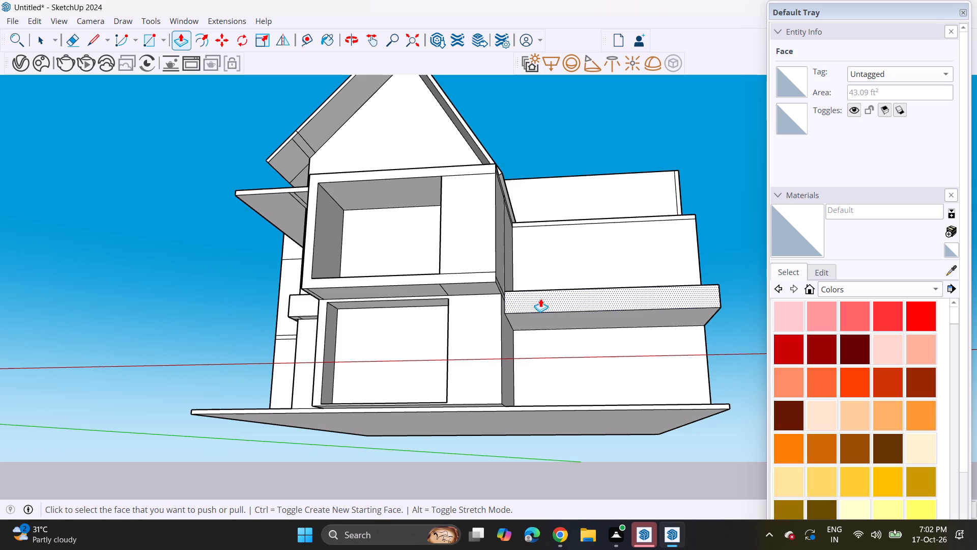
middle_drag(538, 299, 510, 370)
scroll(509, 336, up, 2)
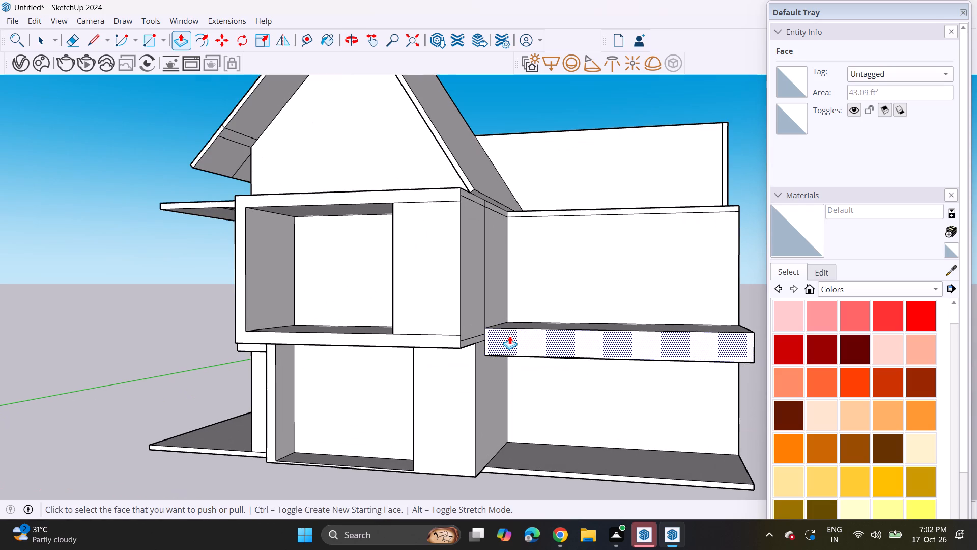
click(507, 342)
click(470, 380)
middle_drag(504, 352, 540, 335)
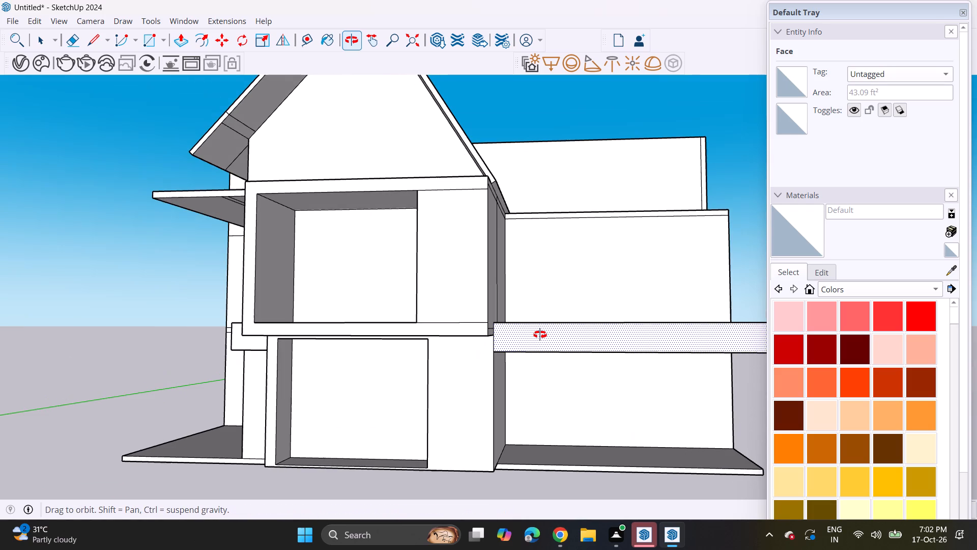
middle_drag(540, 335, 562, 333)
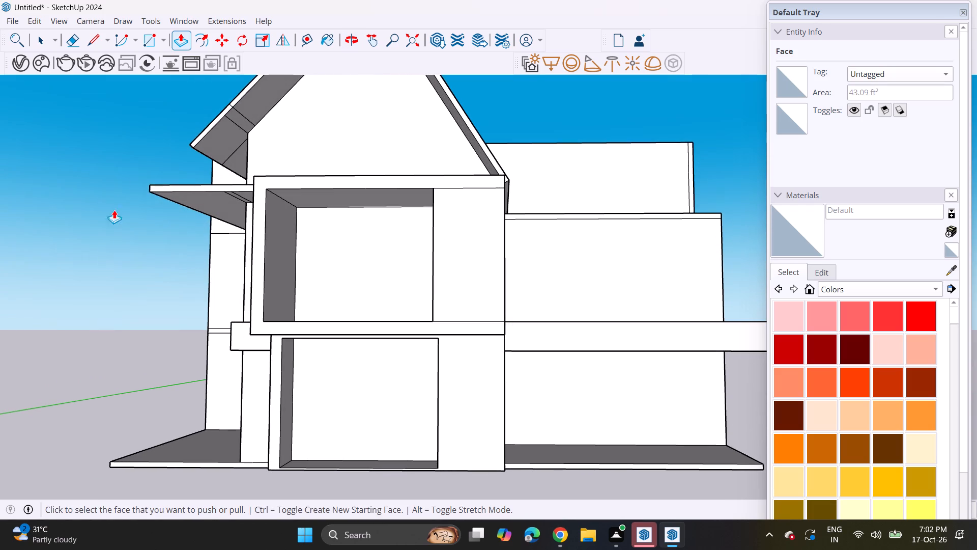
Draw a dividing line across the side ledge's underside, from the wall to the front edge, near its outer end.
click(102, 45)
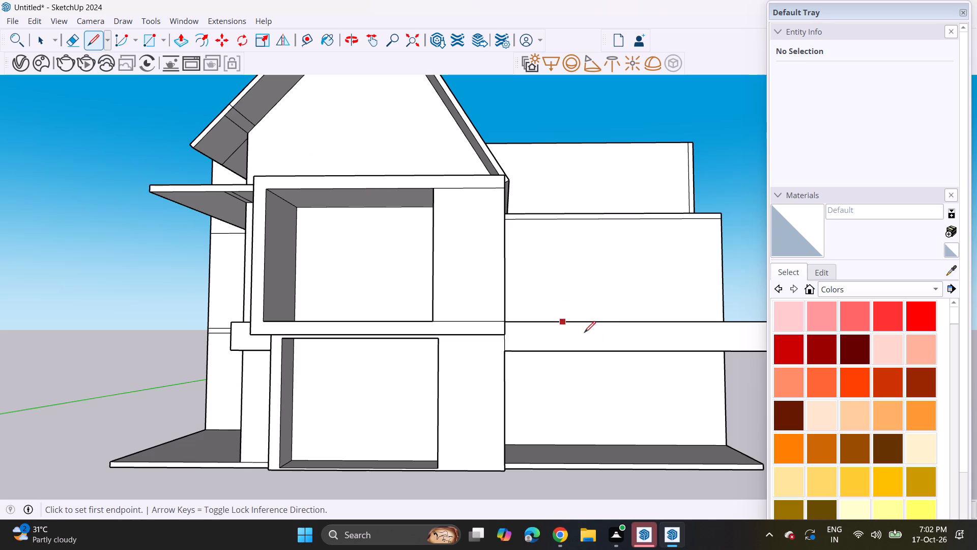
shift+middle_drag(617, 349, 491, 333)
middle_drag(614, 300, 605, 250)
scroll(614, 313, up, 2)
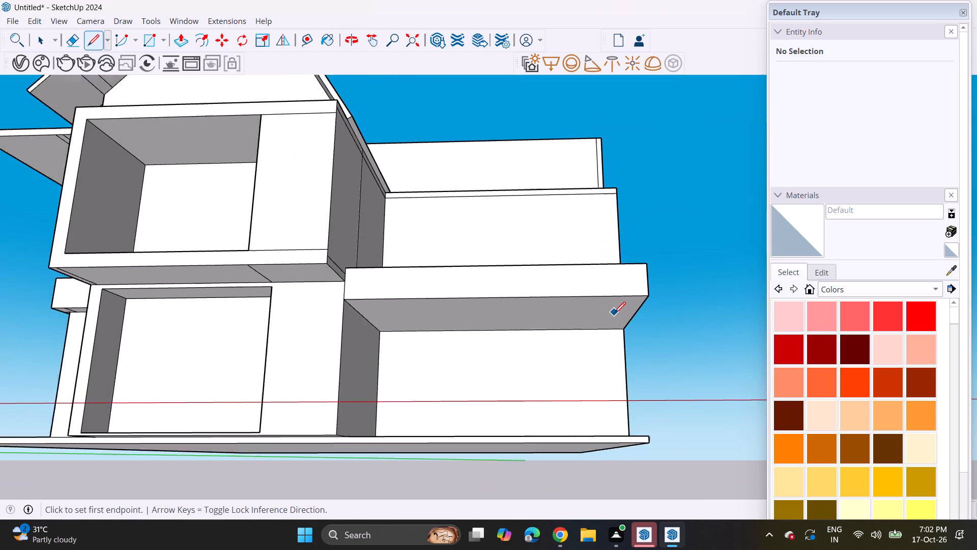
scroll(614, 313, up, 1)
click(610, 333)
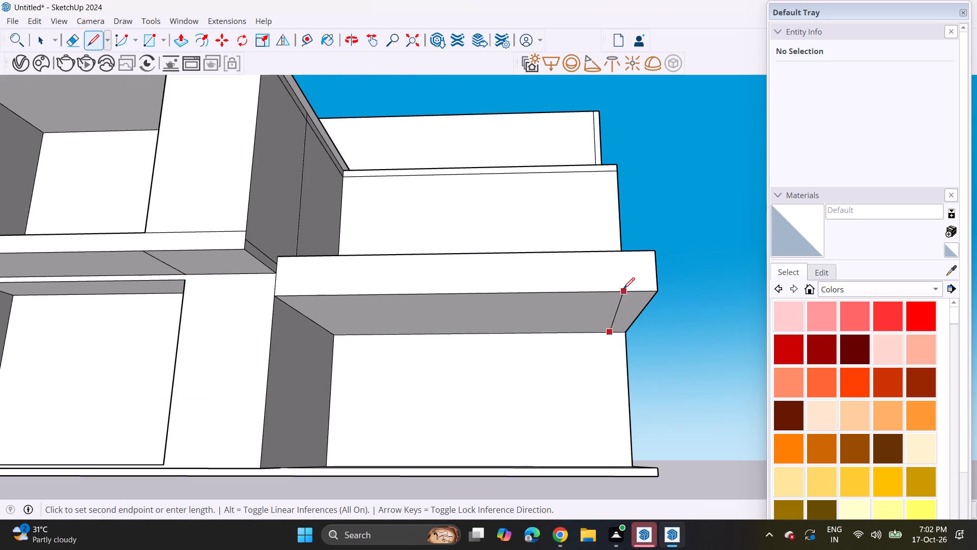
click(633, 294)
scroll(609, 300, down, 4)
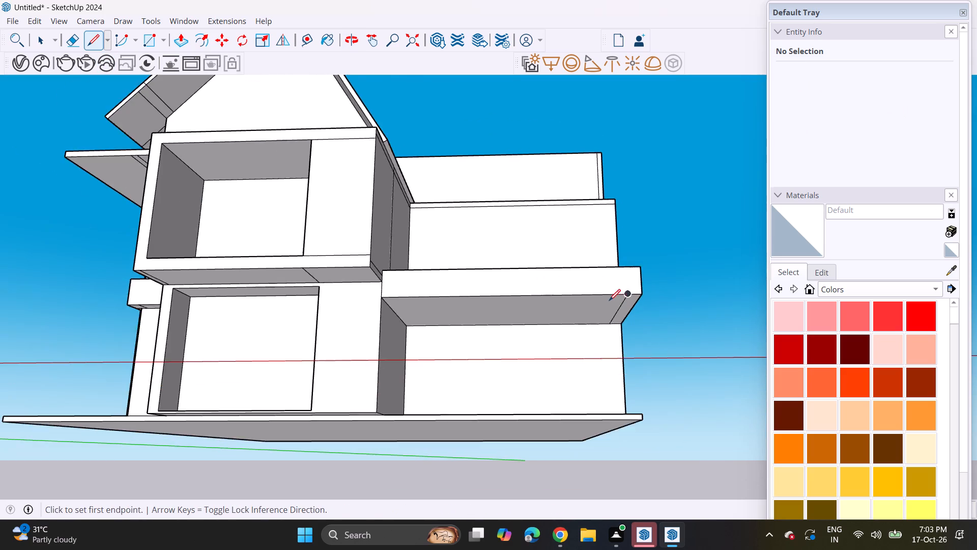
Pull the narrow end strip of the ledge's underside down to the ground slab to form a supporting side wall.
middle_drag(605, 295, 608, 367)
drag(179, 40, 202, 54)
middle_drag(673, 429, 673, 350)
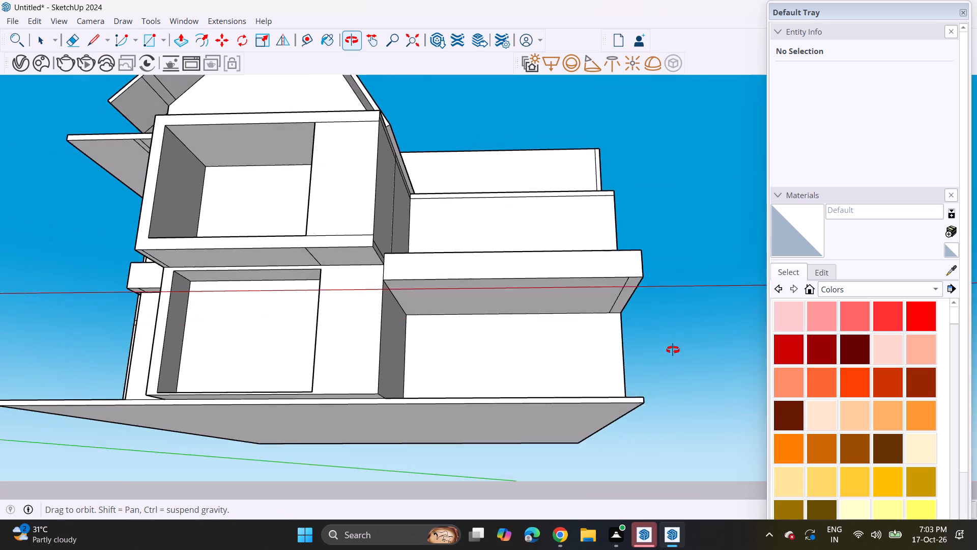
middle_drag(673, 350, 671, 344)
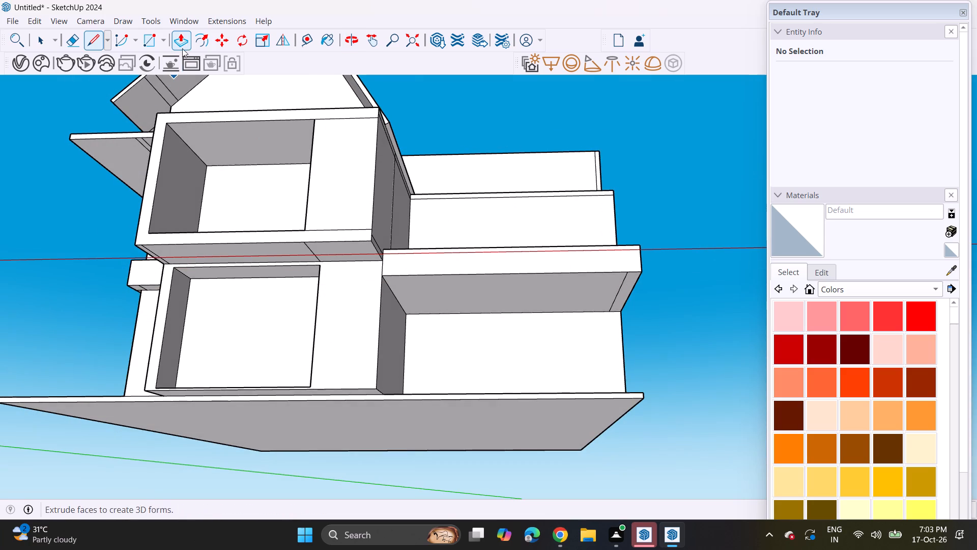
click(182, 46)
click(632, 290)
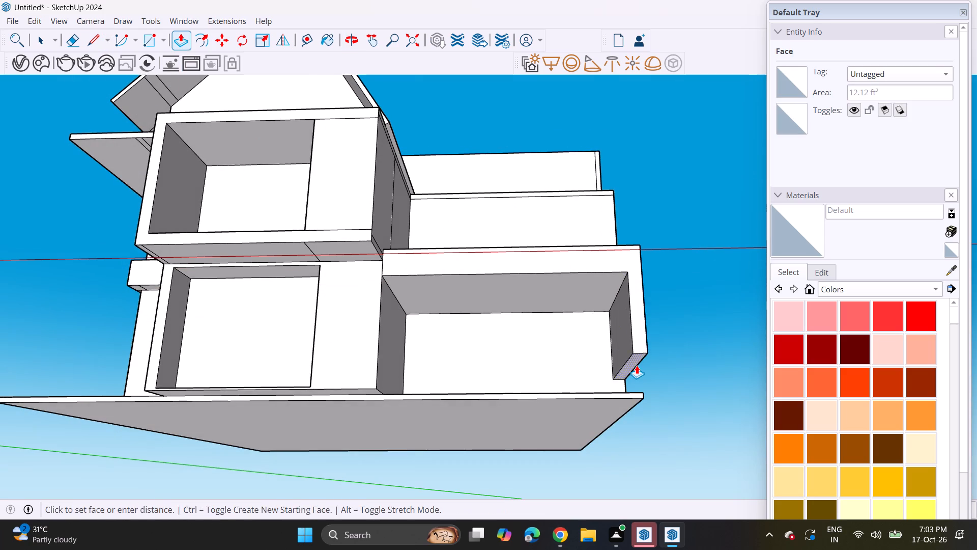
middle_drag(637, 369, 645, 429)
click(629, 428)
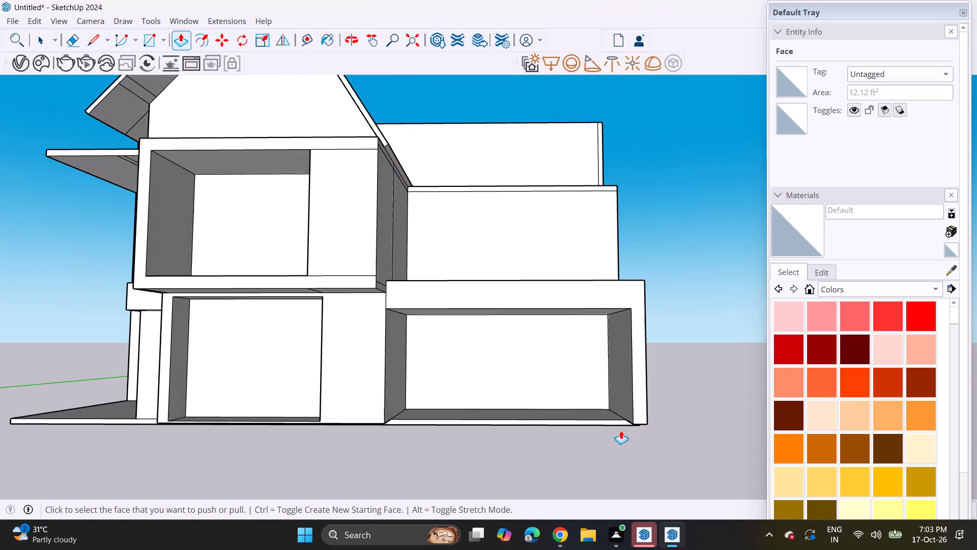
Pull the ground slab's front face forward to align with the front of the new side wall.
click(587, 424)
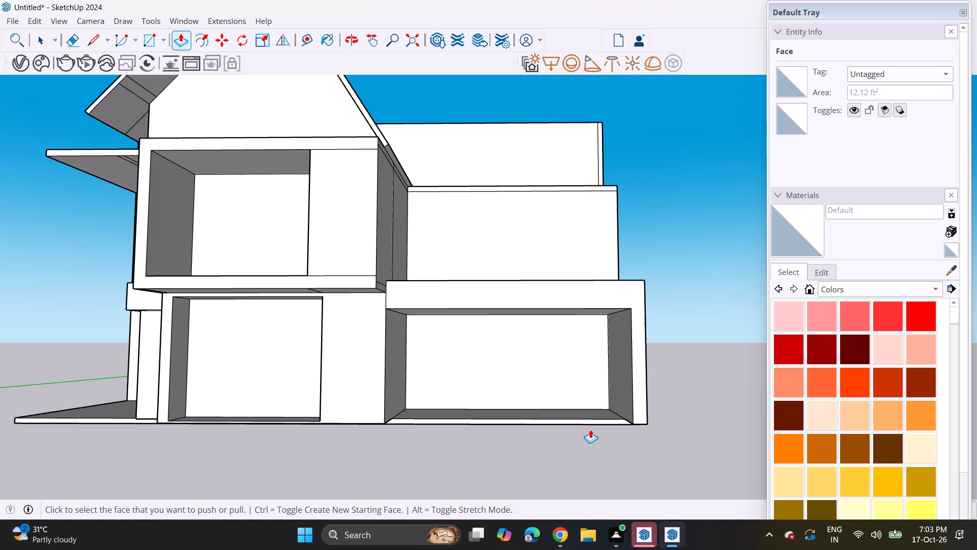
click(591, 420)
click(633, 418)
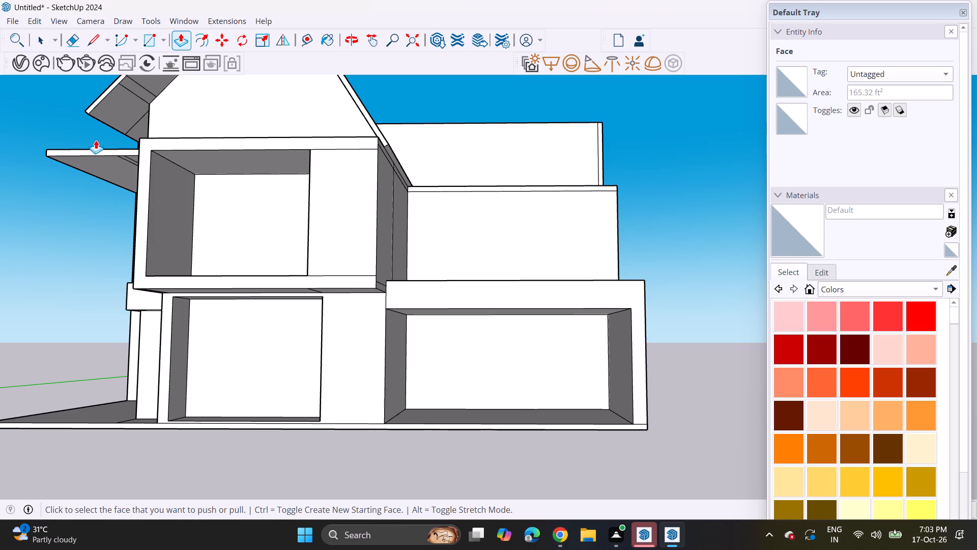
Lower the continuous top face of the side and rear roof parapet walls, leaving the front parapet at its height.
scroll(345, 325, down, 3)
middle_click(366, 352)
middle_drag(366, 352, 498, 371)
shift+middle_drag(419, 293, 496, 378)
middle_click(496, 374)
scroll(493, 362, down, 4)
middle_drag(491, 351, 459, 369)
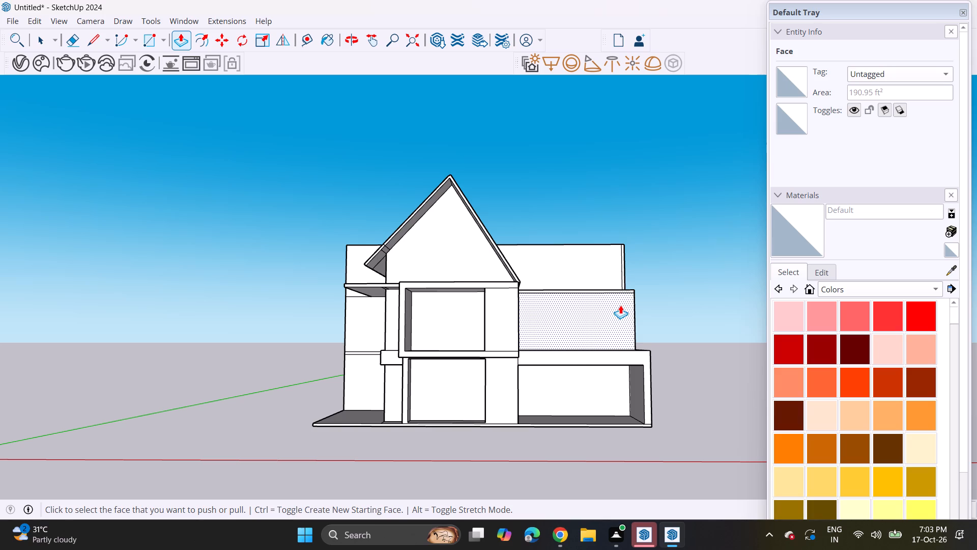
middle_drag(534, 208, 538, 211)
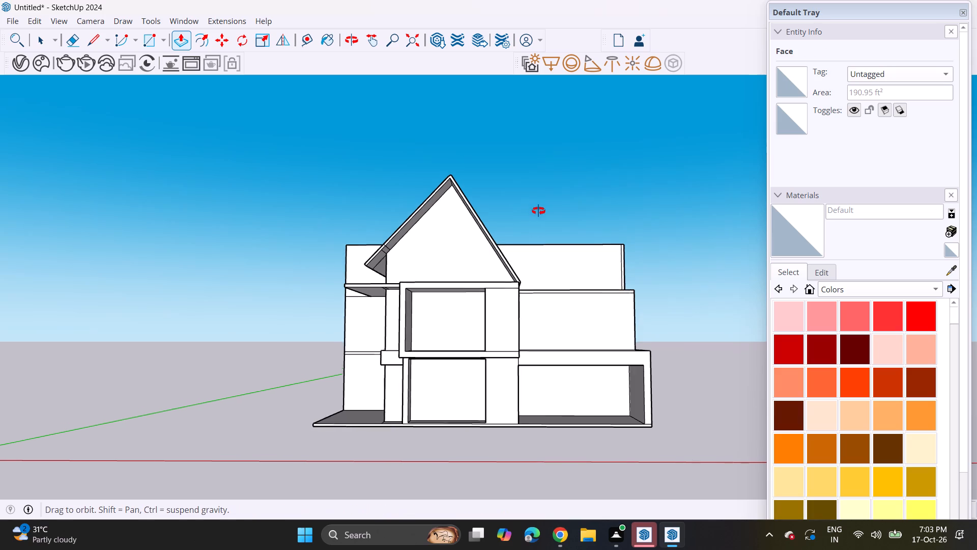
middle_drag(538, 211, 539, 272)
middle_drag(539, 272, 546, 203)
scroll(559, 200, up, 3)
middle_drag(564, 206, 545, 292)
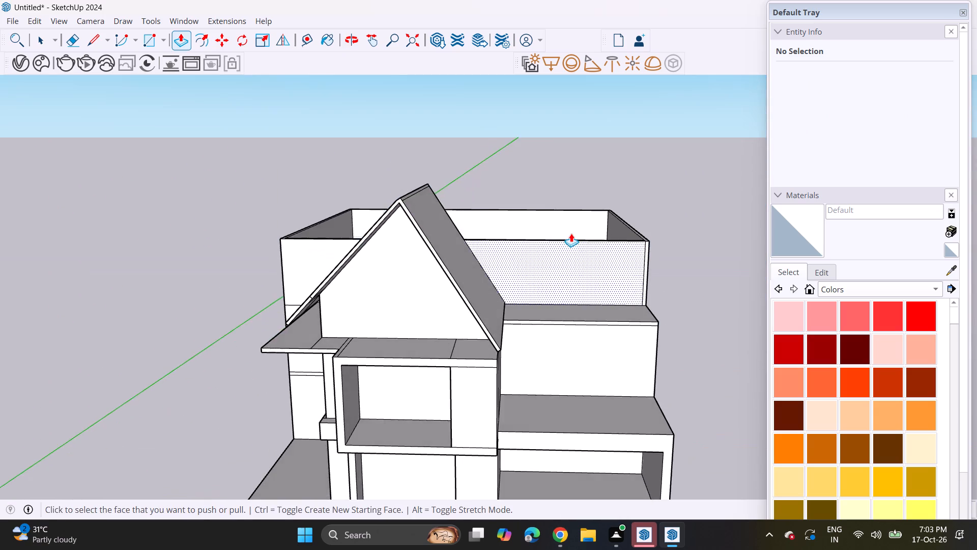
scroll(571, 233, up, 3)
middle_drag(575, 239, 562, 308)
scroll(674, 264, up, 3)
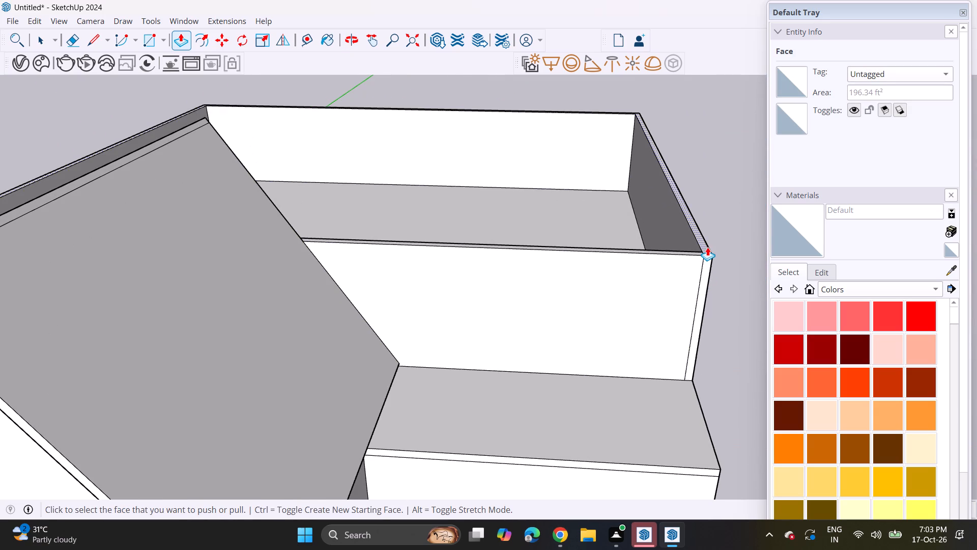
click(707, 246)
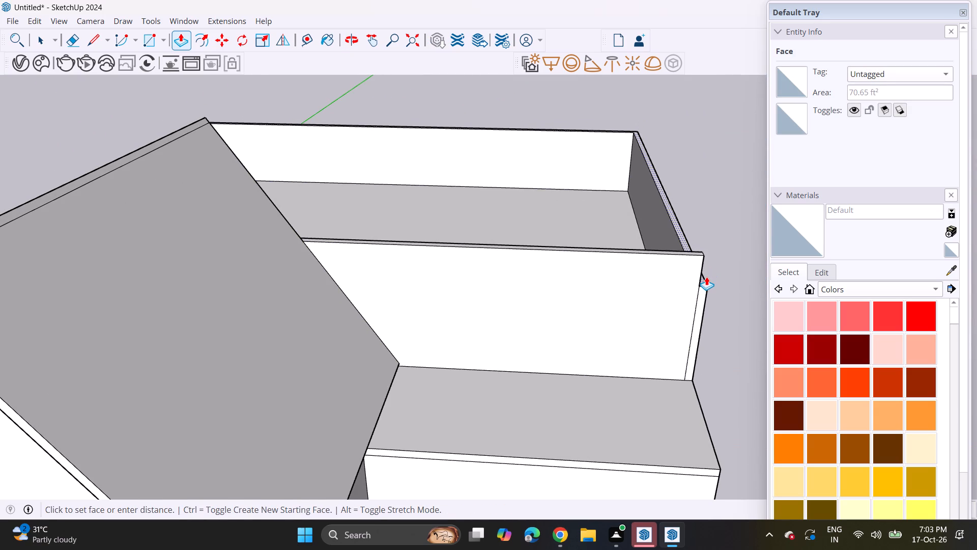
click(706, 277)
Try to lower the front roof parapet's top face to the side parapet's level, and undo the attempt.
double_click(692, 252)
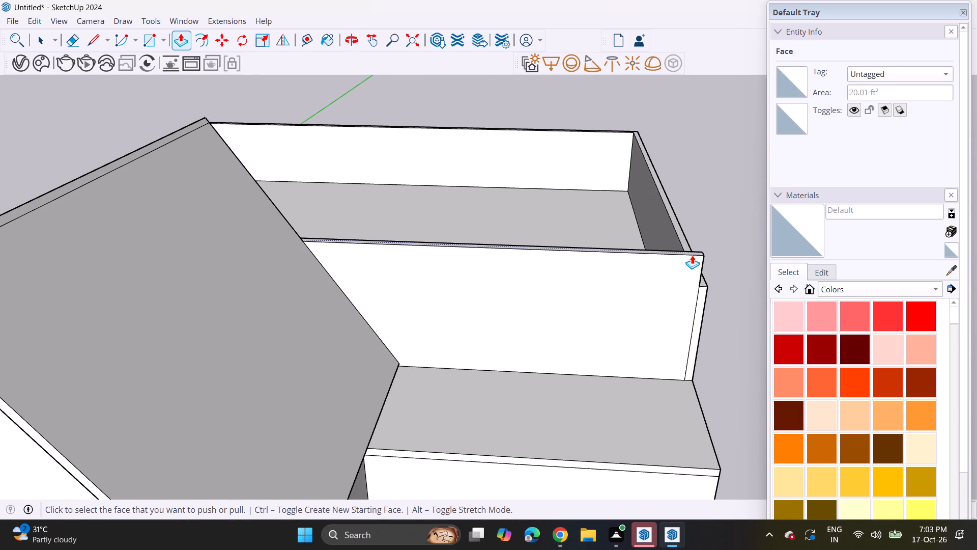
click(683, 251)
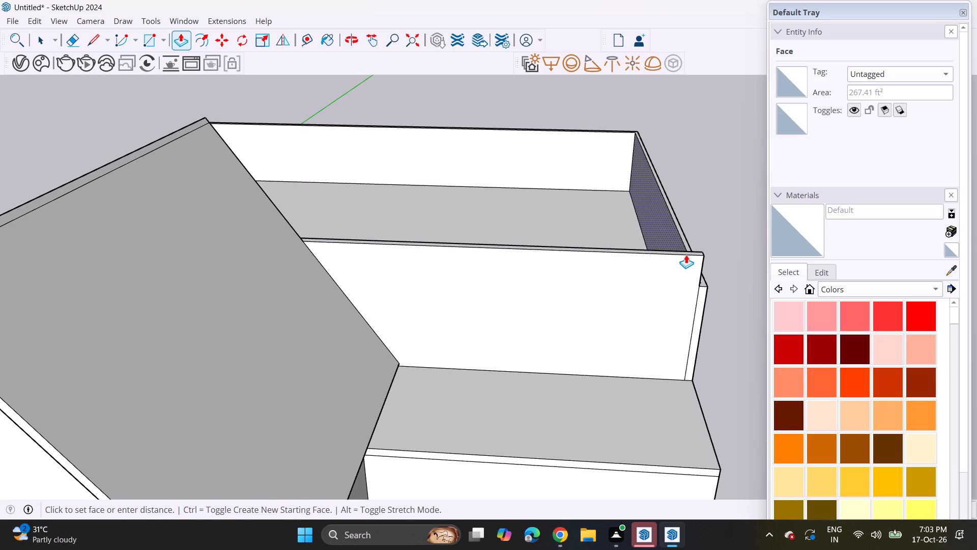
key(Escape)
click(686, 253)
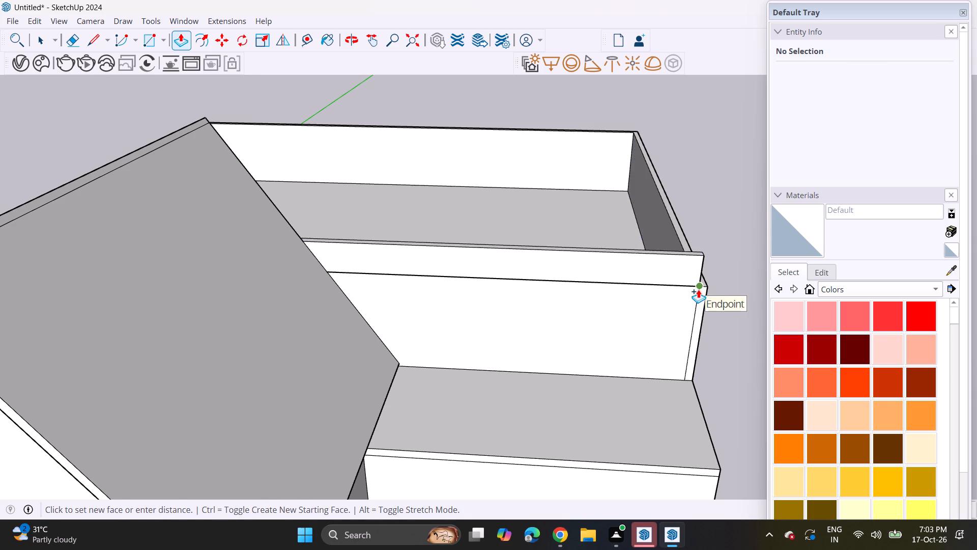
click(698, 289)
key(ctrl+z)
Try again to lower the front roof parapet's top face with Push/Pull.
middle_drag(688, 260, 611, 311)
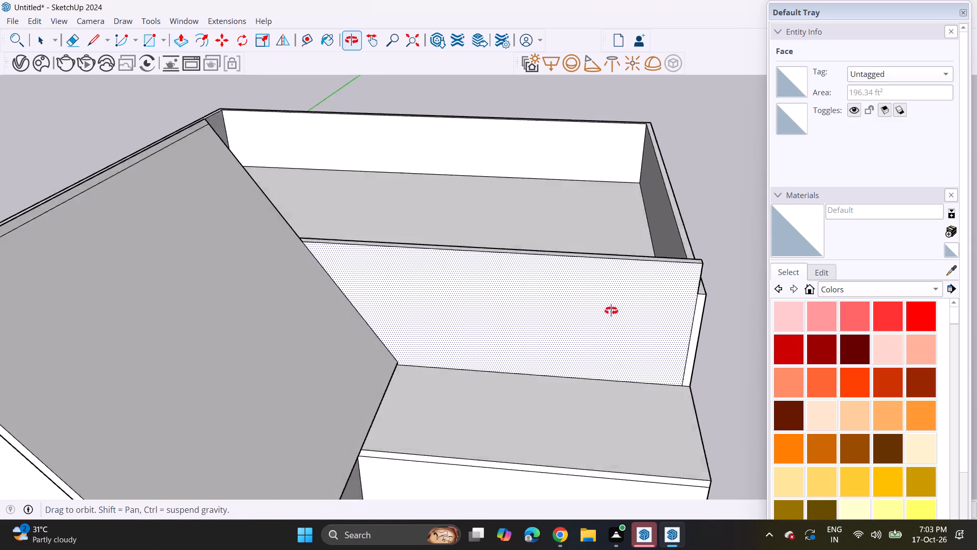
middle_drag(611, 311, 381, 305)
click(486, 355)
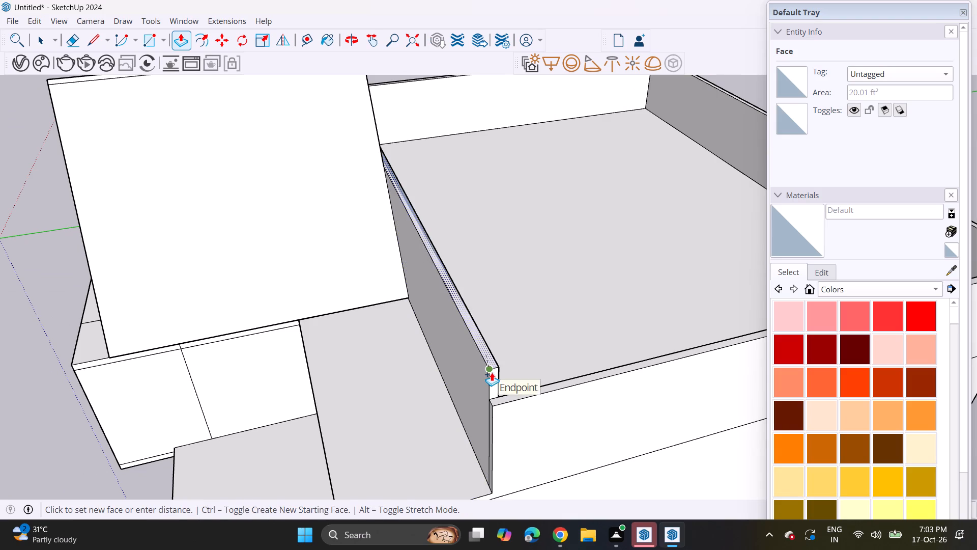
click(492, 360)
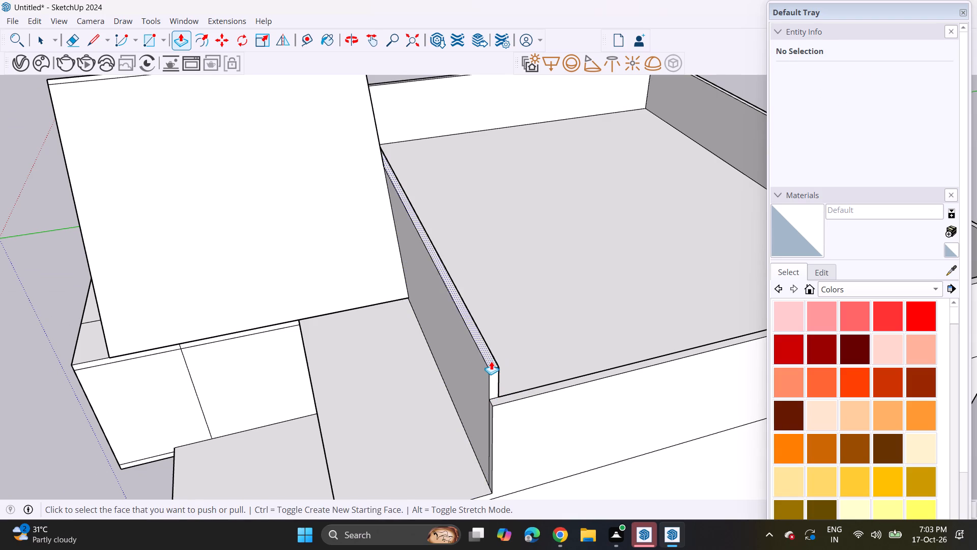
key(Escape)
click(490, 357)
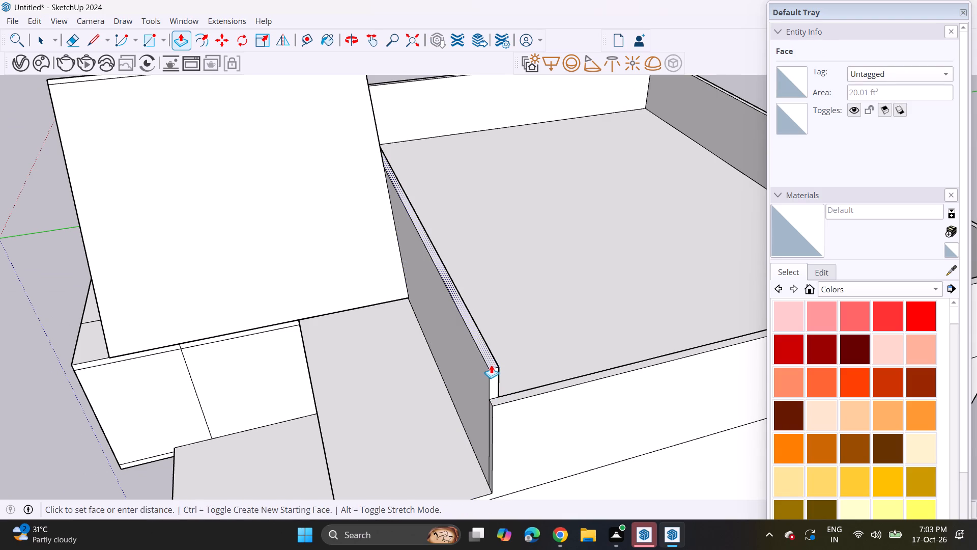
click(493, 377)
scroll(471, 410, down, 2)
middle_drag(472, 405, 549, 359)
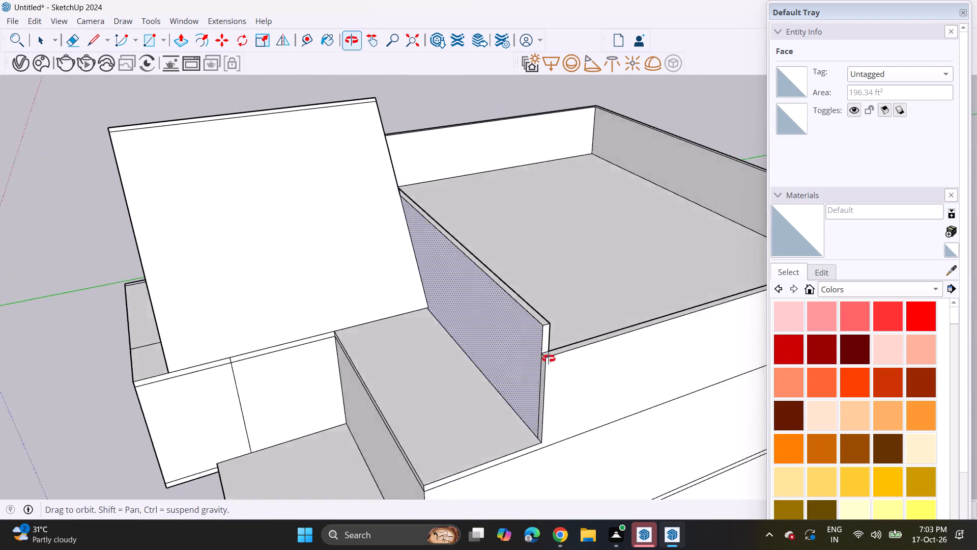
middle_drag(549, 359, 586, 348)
Draw lines along the front roof parapet's outer and inner faces, starting from the side parapet's top level.
click(103, 38)
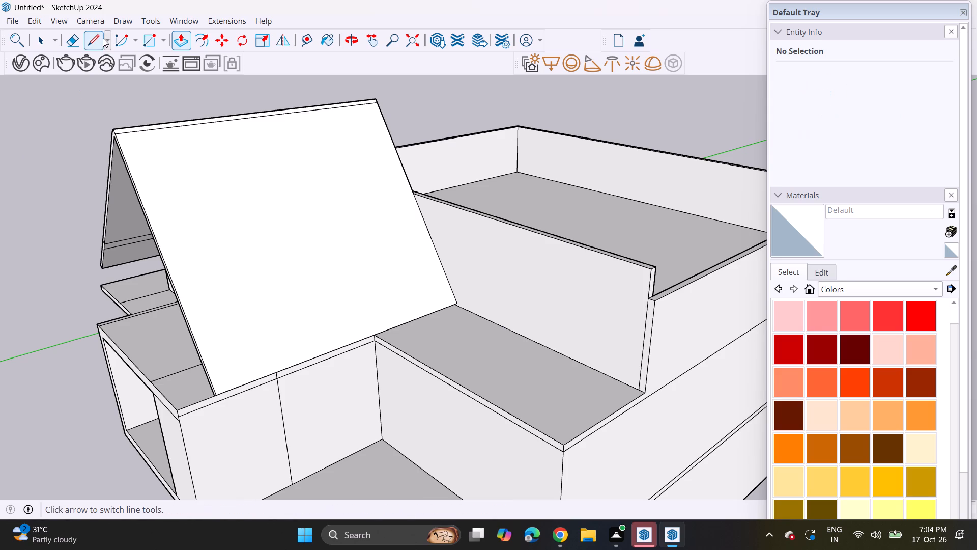
click(650, 294)
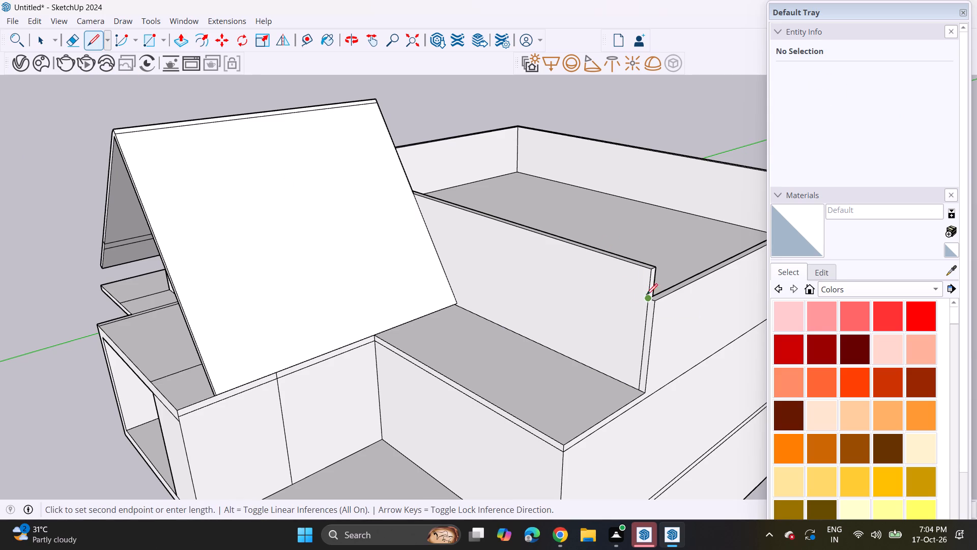
click(422, 223)
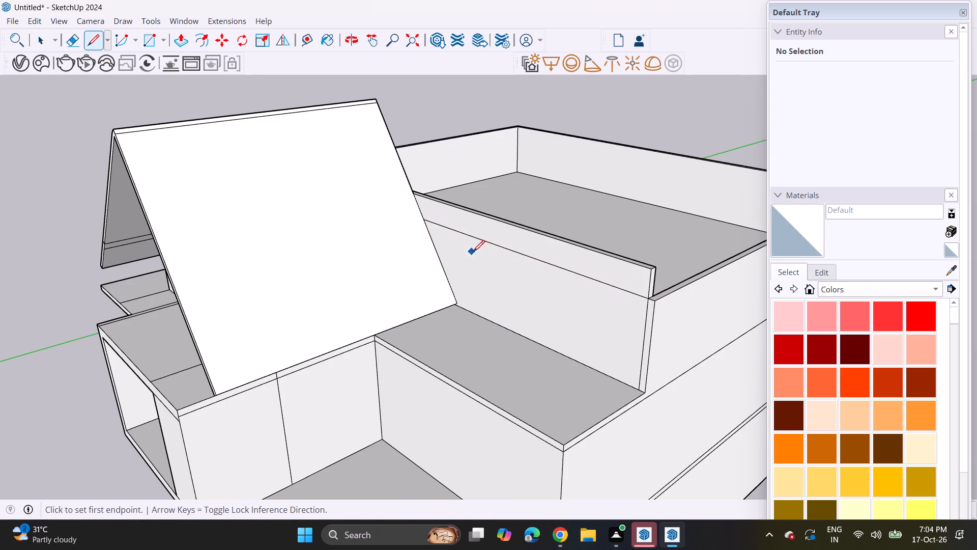
middle_drag(532, 248, 282, 285)
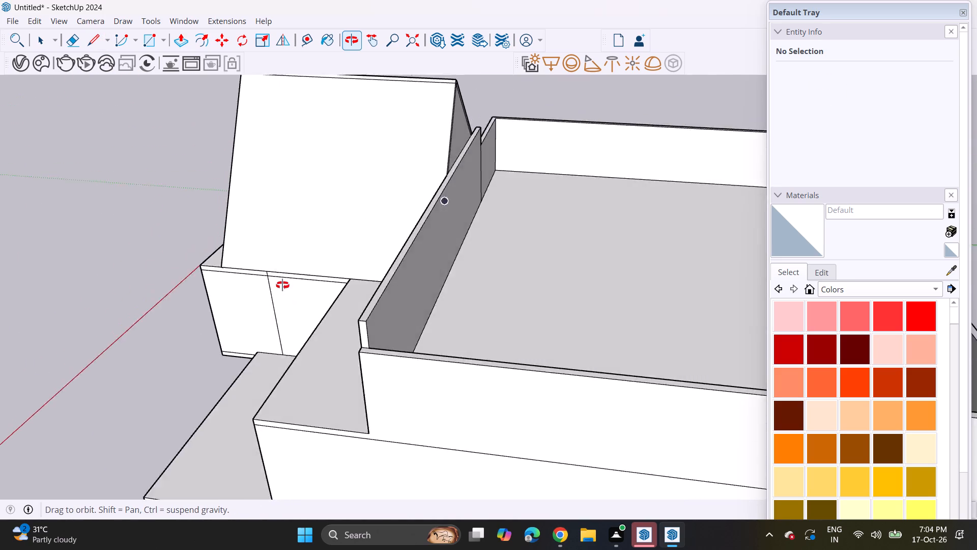
middle_drag(282, 285, 270, 258)
middle_drag(490, 163, 469, 216)
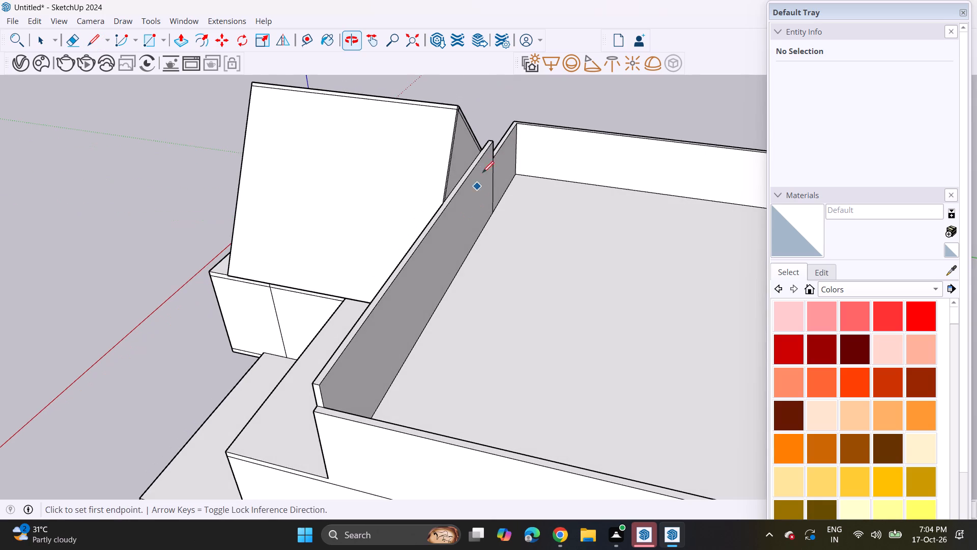
click(495, 158)
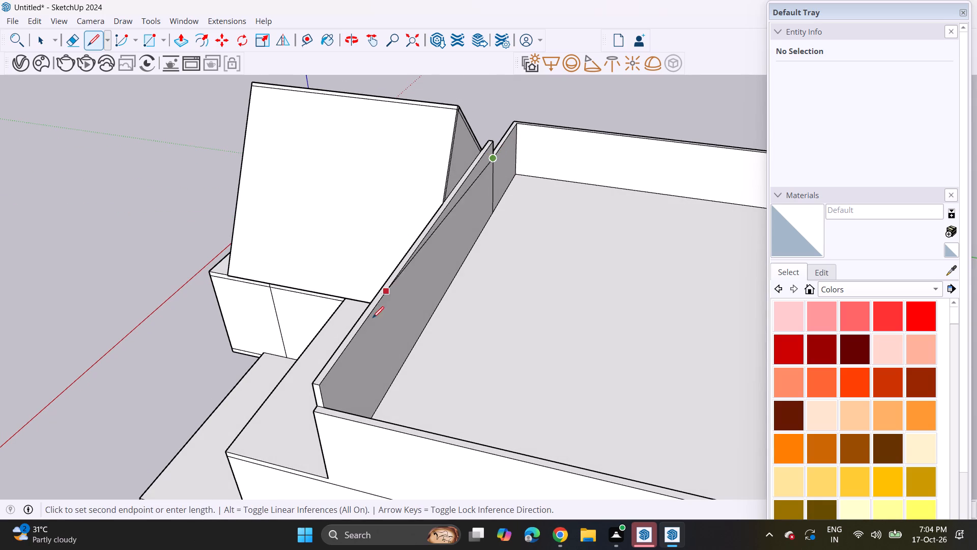
click(329, 406)
Erase the front parapet's top and end edges above the drawn lines at the end beside the lower terrace.
middle_drag(344, 359, 461, 345)
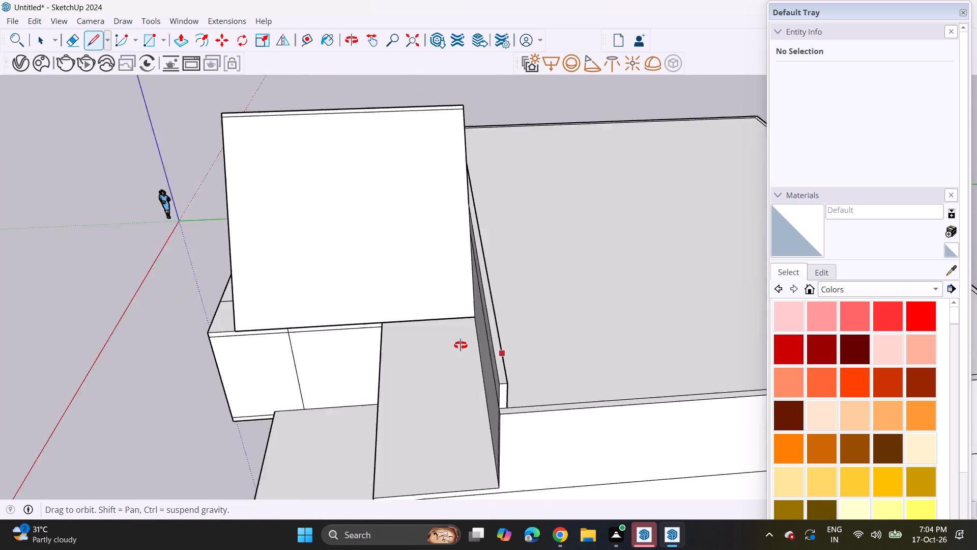
middle_drag(461, 345, 714, 262)
middle_drag(696, 226, 484, 386)
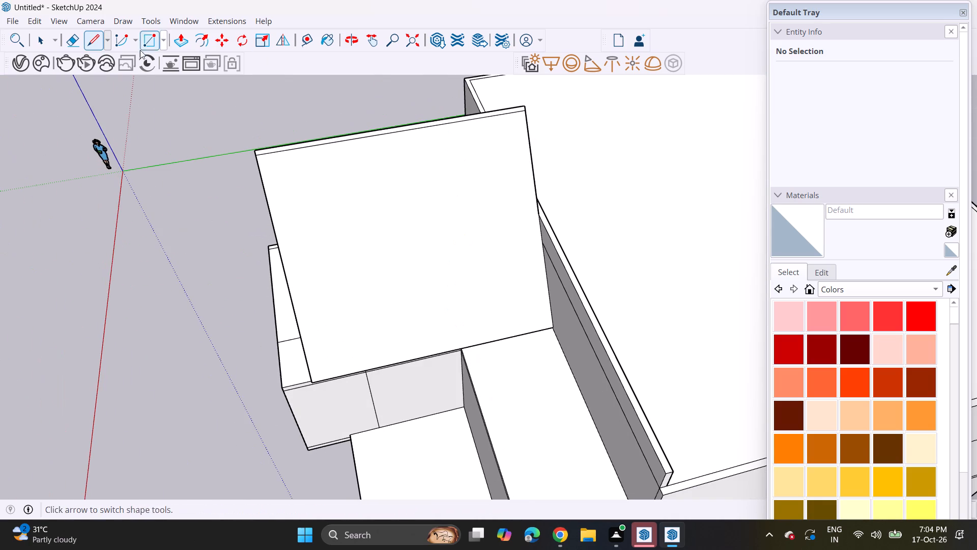
click(68, 42)
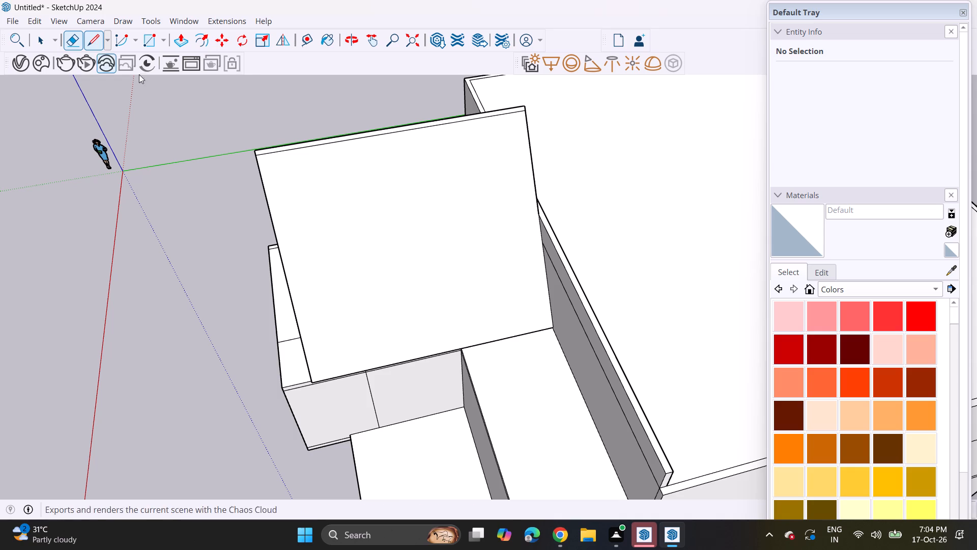
click(607, 335)
click(604, 350)
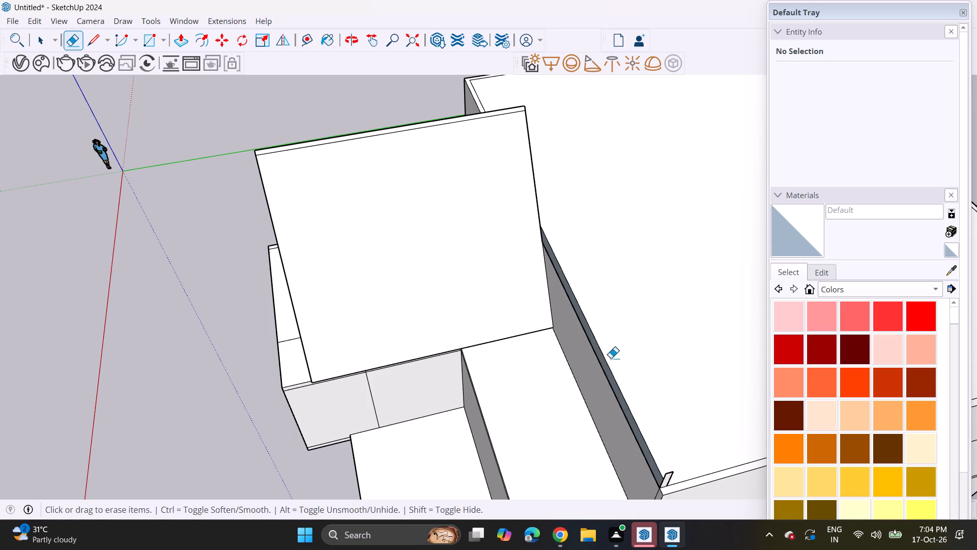
click(669, 472)
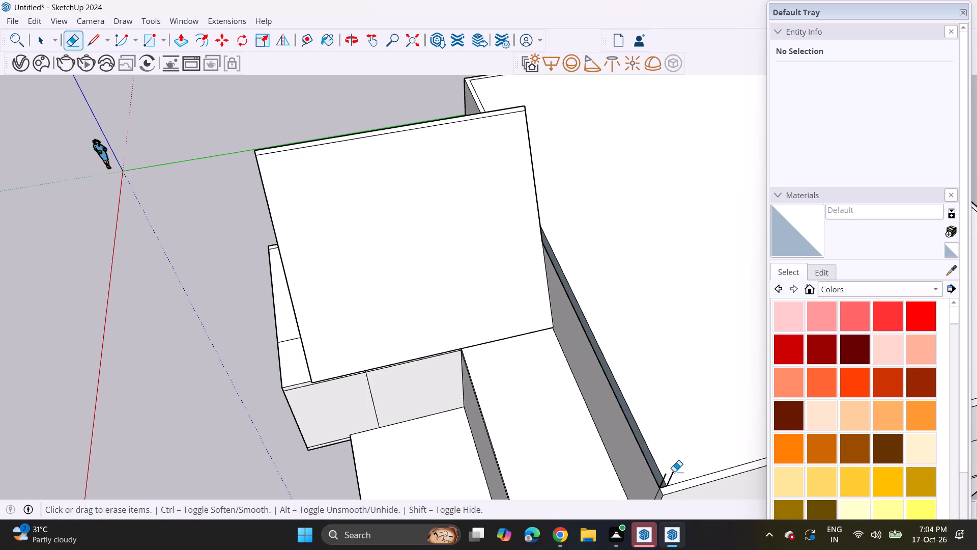
click(674, 472)
click(664, 473)
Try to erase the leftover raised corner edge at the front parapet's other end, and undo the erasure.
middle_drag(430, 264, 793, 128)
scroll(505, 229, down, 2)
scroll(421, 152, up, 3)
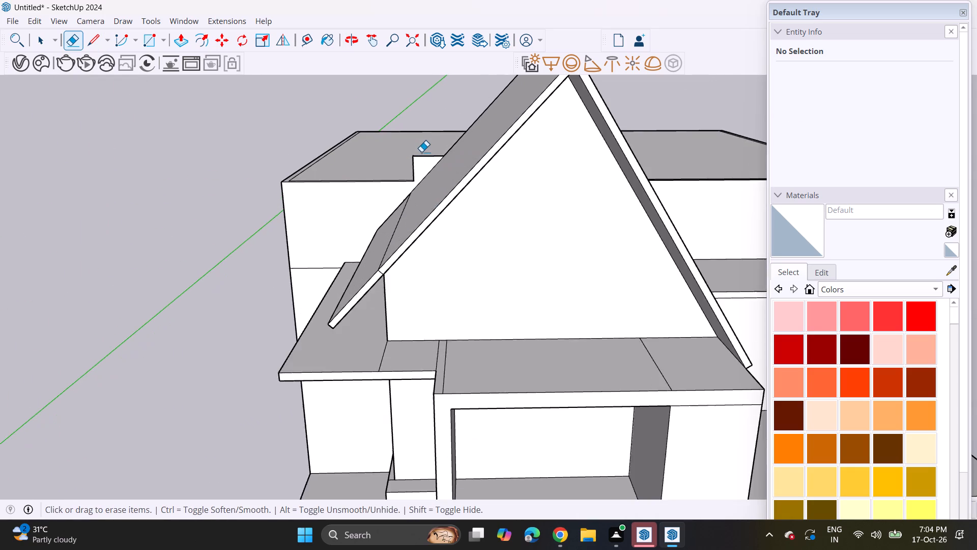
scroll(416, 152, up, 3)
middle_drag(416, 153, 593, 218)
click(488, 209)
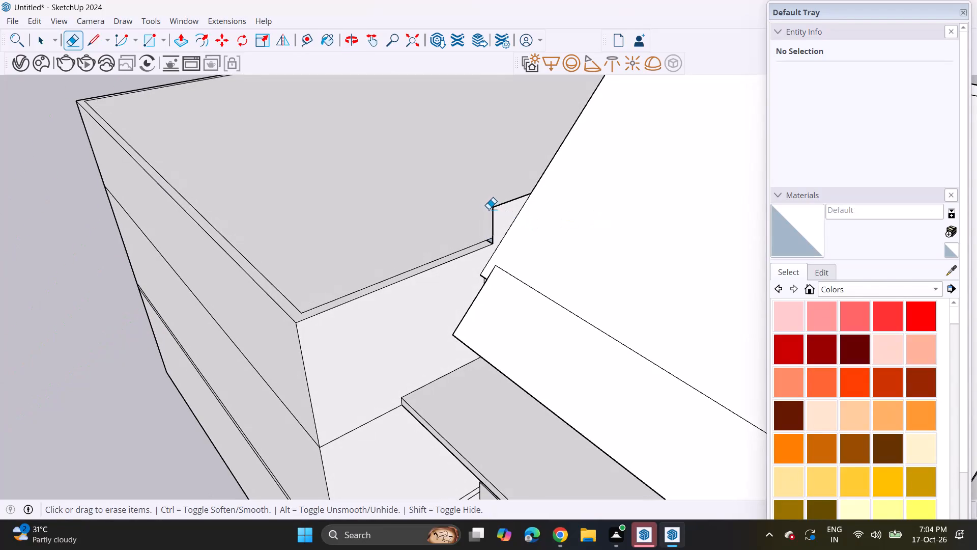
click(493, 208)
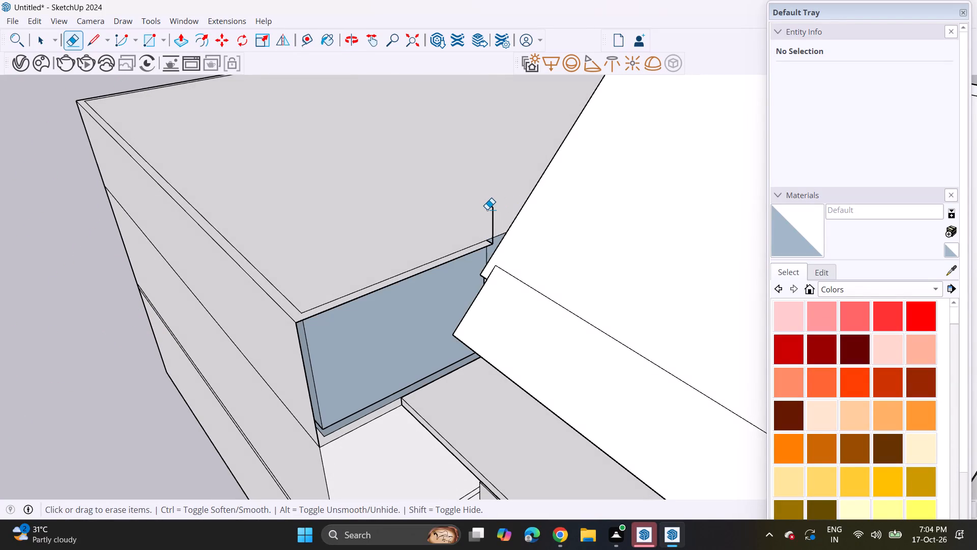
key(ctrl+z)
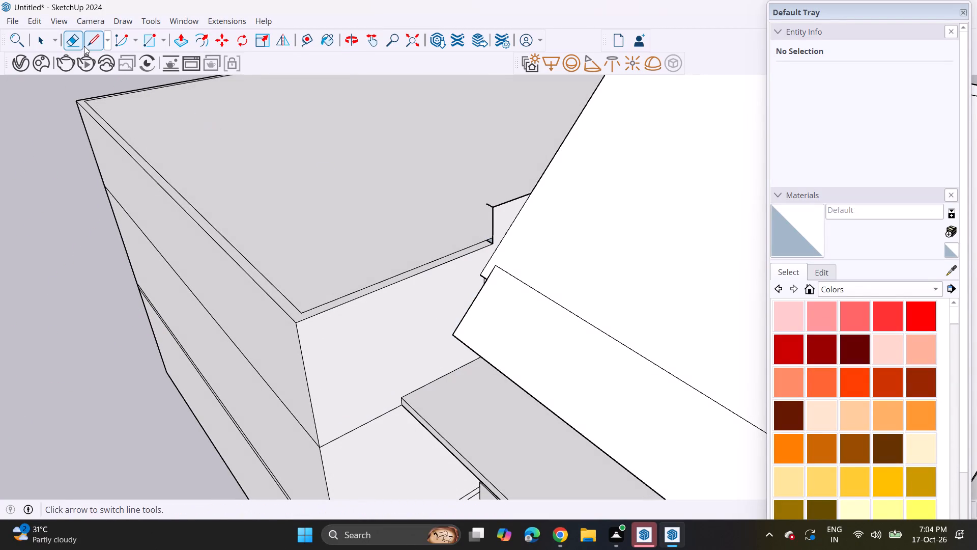
Draw a line continuing the front wall's top edge from the raised parapet's corner towards the pitched roof slope.
click(84, 46)
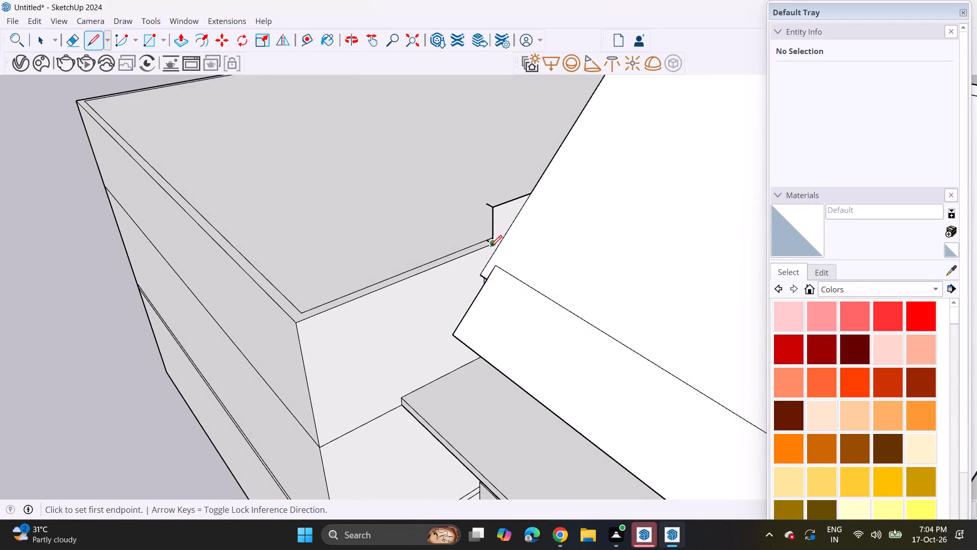
click(491, 246)
click(505, 239)
Erase the remaining raised edges of the front parapet beside the pitched roof slope.
click(76, 34)
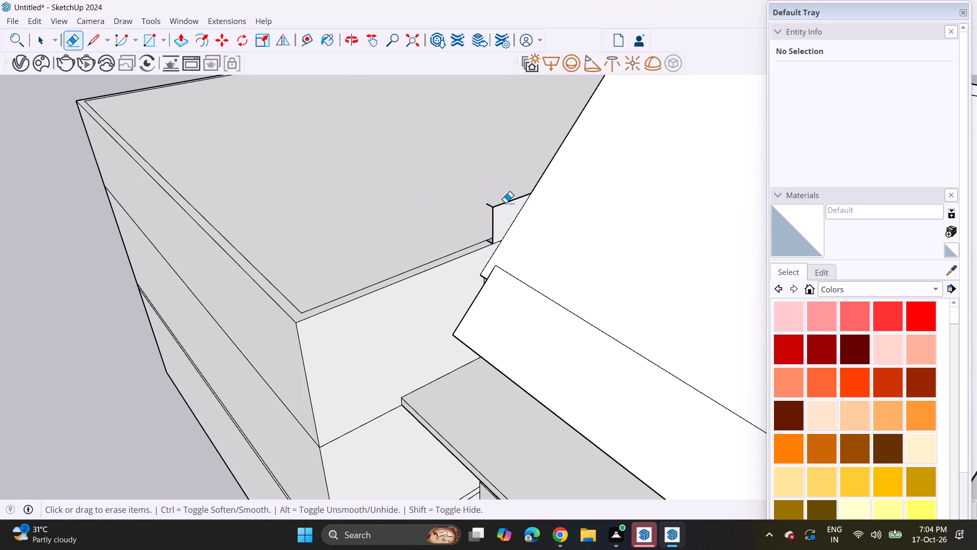
click(505, 203)
drag(494, 201, 496, 209)
click(496, 212)
double_click(491, 206)
middle_drag(499, 222, 398, 140)
scroll(386, 134, down, 4)
drag(460, 195, 451, 223)
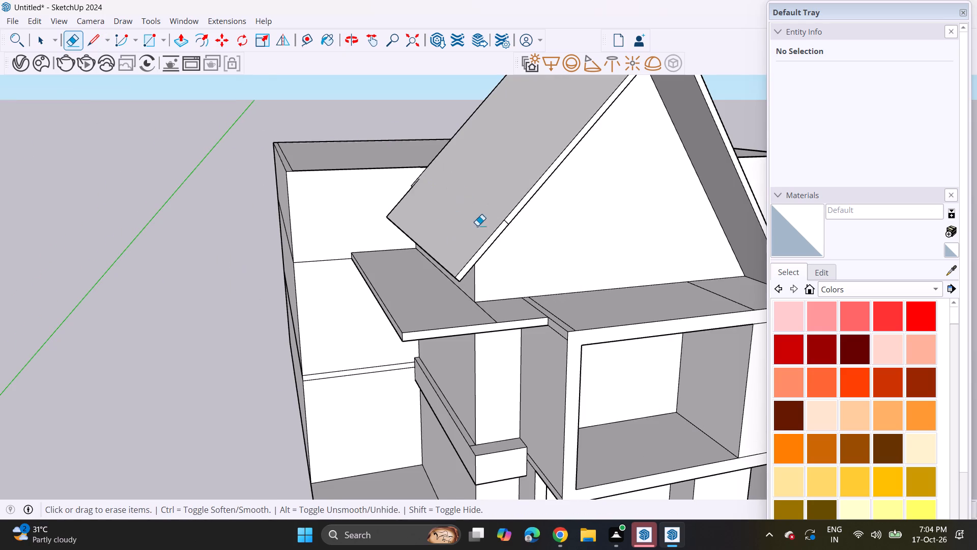
Draw a rectangle of about 129 sq ft on the side porch's back wall, inset from the ceiling, floor and inner side wall.
middle_drag(460, 227, 362, 182)
scroll(357, 168, down, 6)
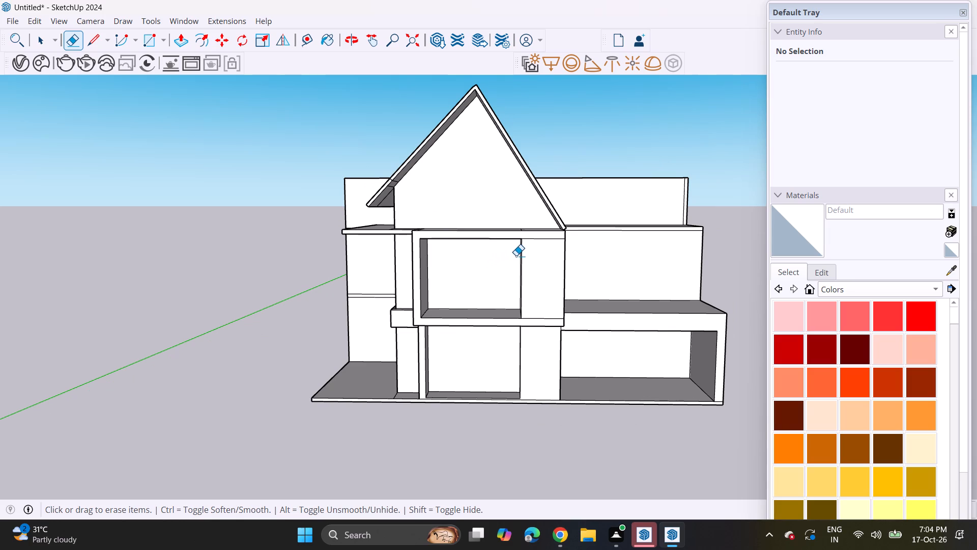
scroll(518, 322, down, 2)
shift+middle_drag(516, 353, 489, 276)
middle_drag(453, 207, 478, 226)
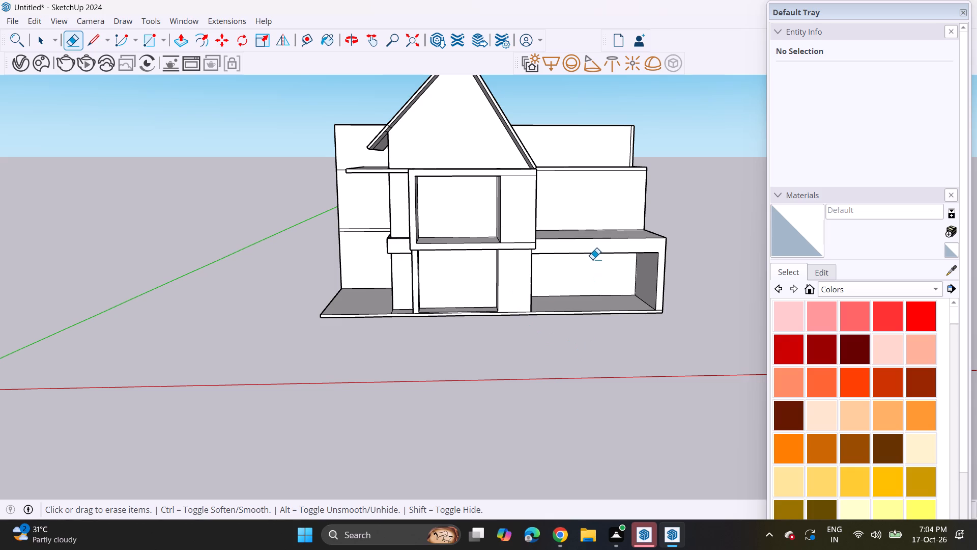
middle_drag(573, 340, 537, 311)
scroll(555, 285, up, 3)
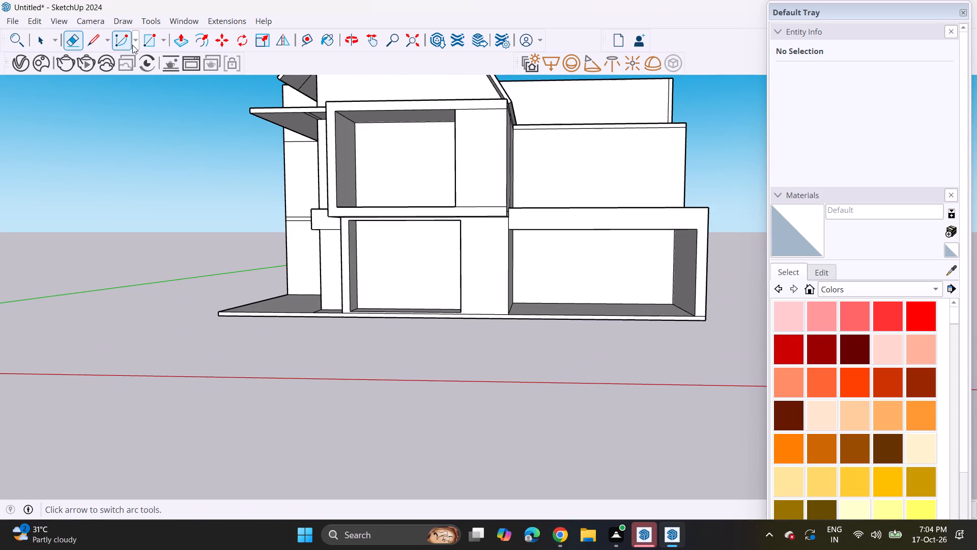
click(146, 44)
scroll(621, 273, up, 2)
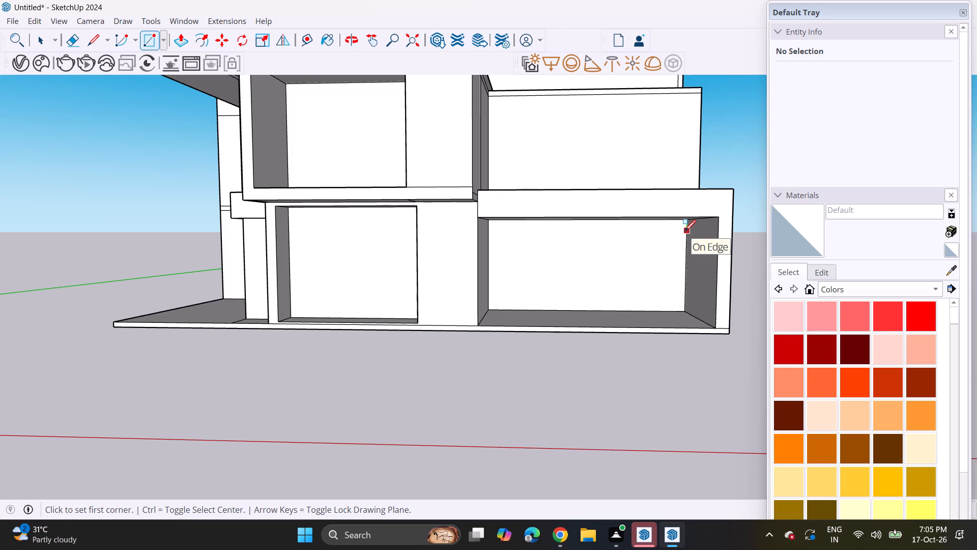
click(684, 231)
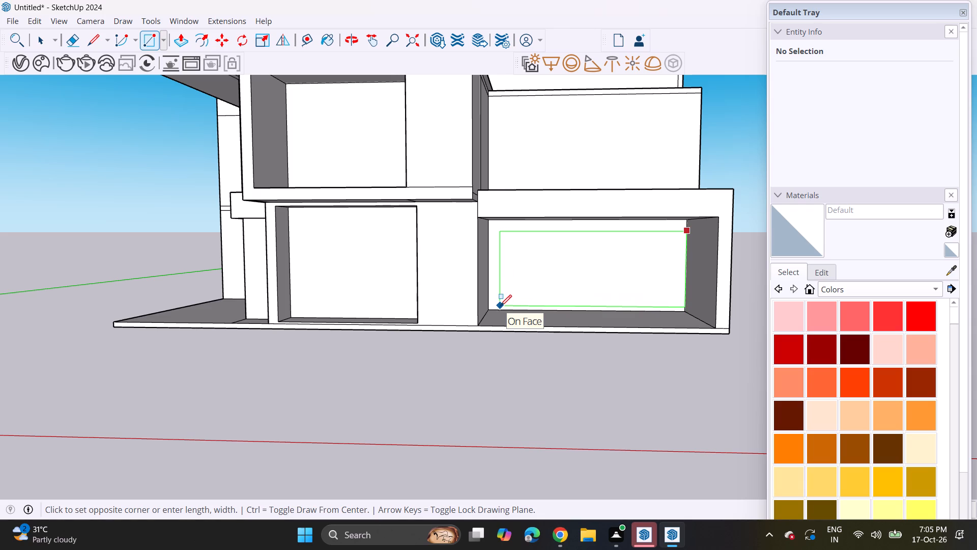
click(500, 306)
Push the rectangle on the side porch's back wall inward in several stages to form a deep recessed opening.
click(181, 38)
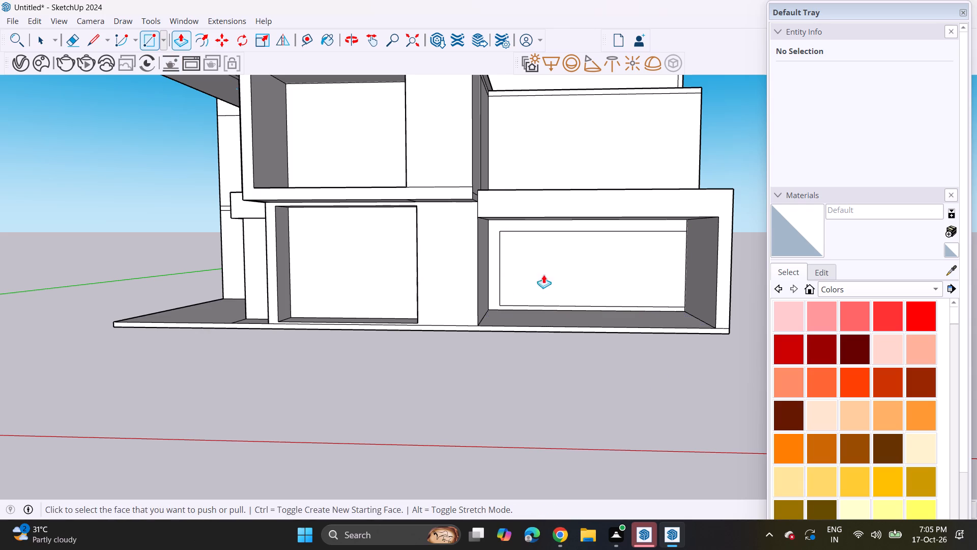
middle_drag(633, 340, 565, 380)
click(582, 308)
click(595, 294)
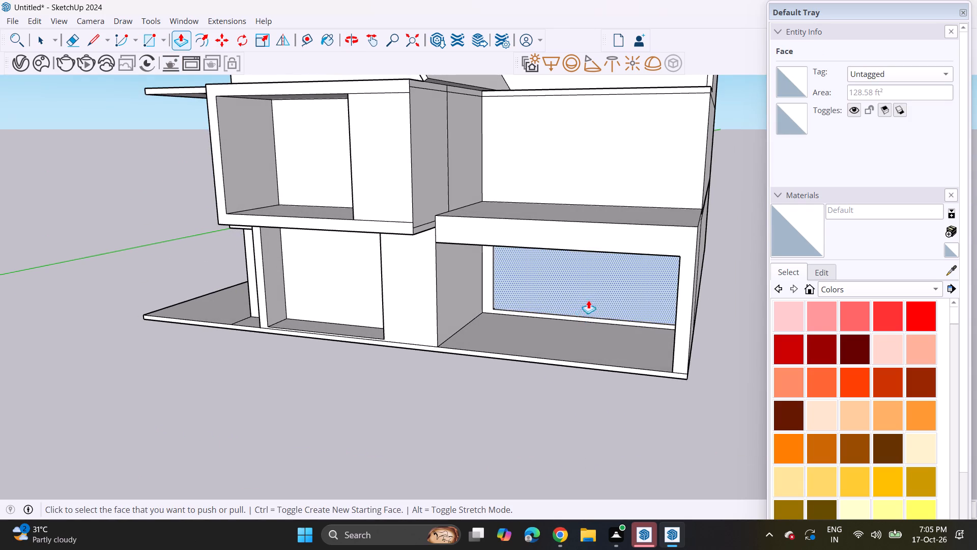
click(581, 301)
click(599, 283)
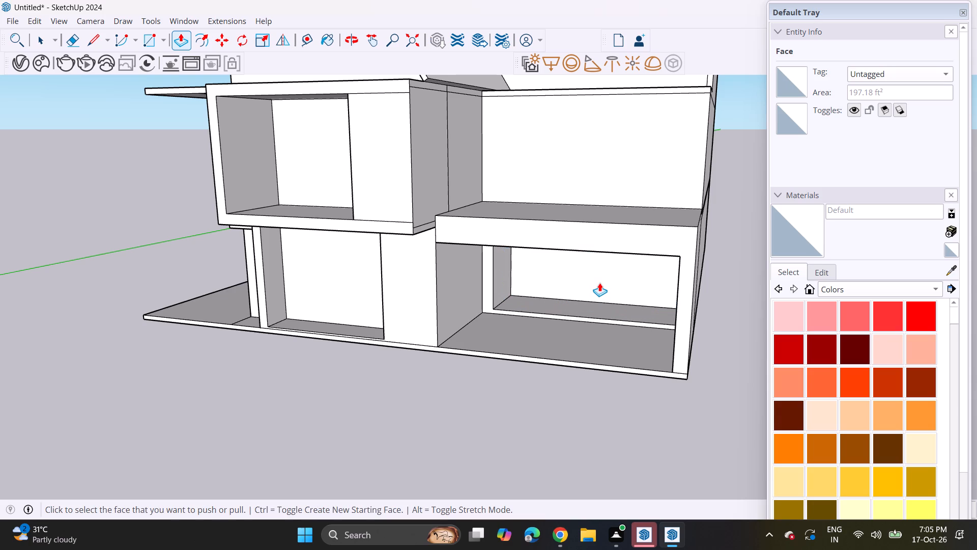
click(598, 290)
click(612, 267)
click(602, 287)
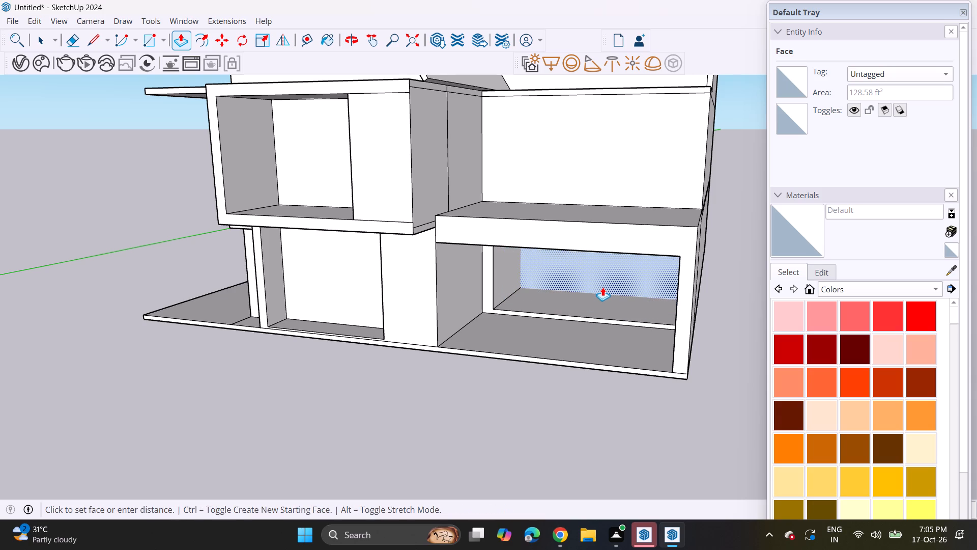
click(630, 266)
middle_drag(582, 283, 643, 244)
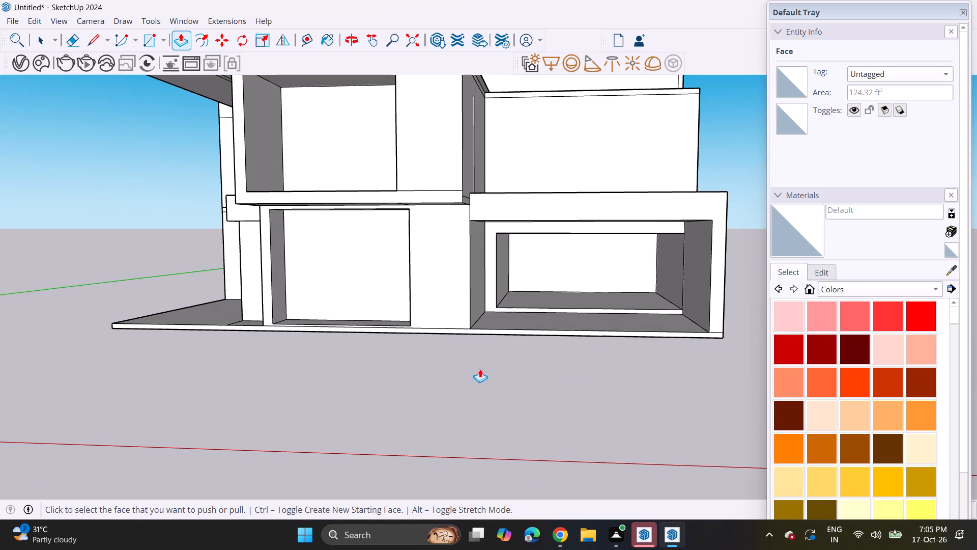
Pull the frame face around the side porch's recessed opening forward, slightly beyond the ground-floor front wall.
shift+middle_drag(506, 323, 628, 408)
middle_drag(587, 385, 554, 362)
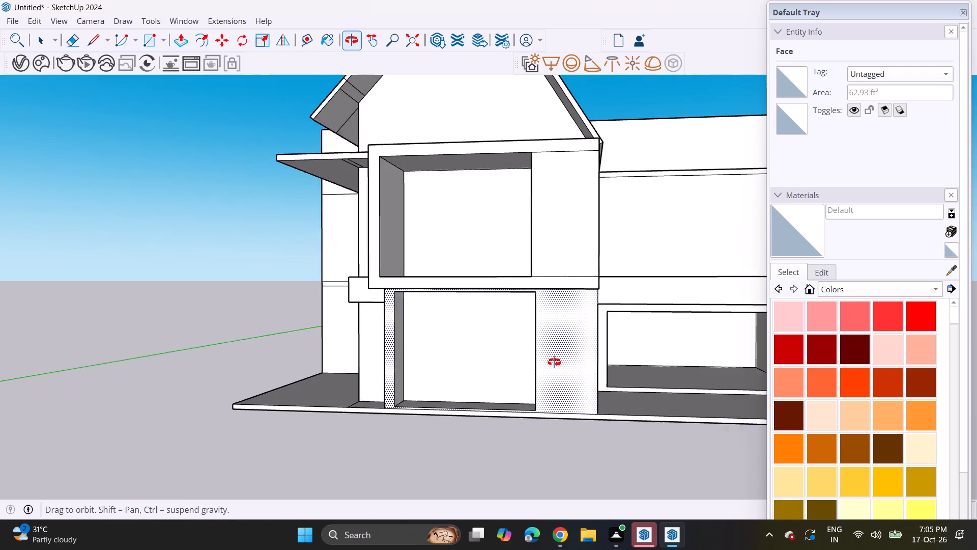
middle_drag(554, 362, 549, 362)
scroll(597, 347, down, 1)
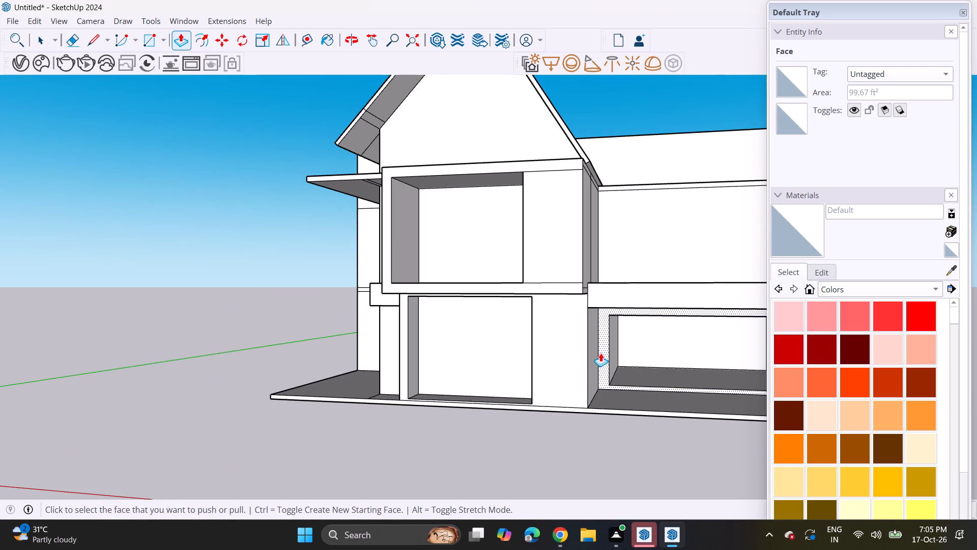
click(600, 353)
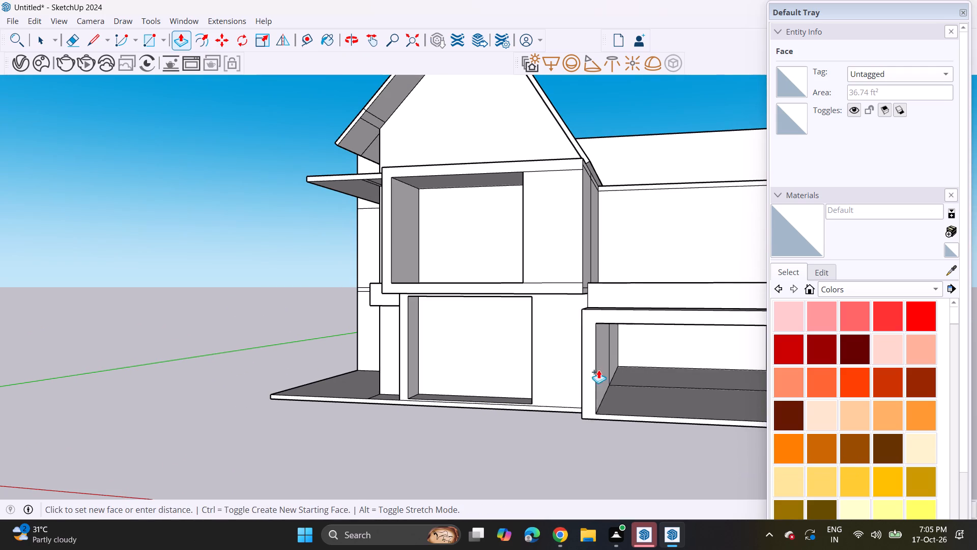
middle_drag(593, 365, 724, 413)
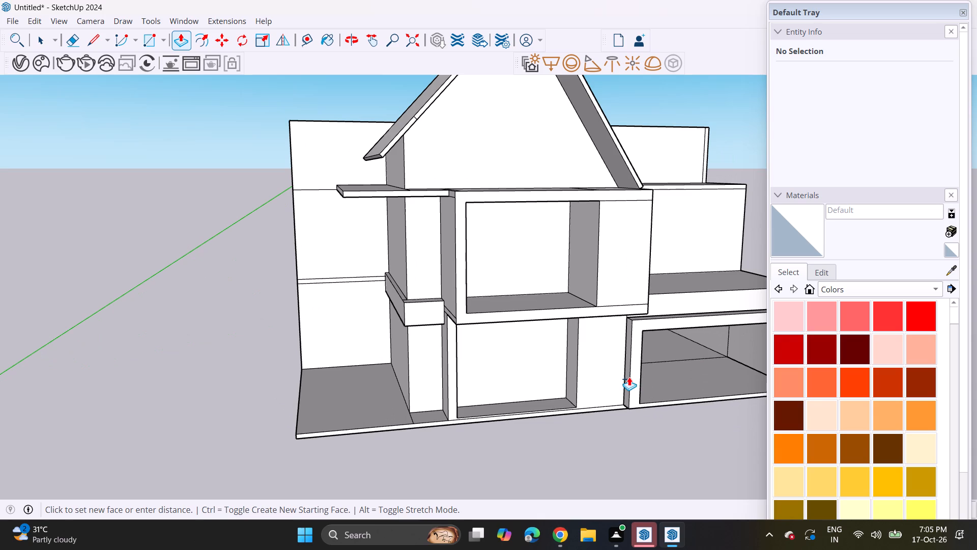
click(629, 377)
Draw two parallel lines across the side porch floor near its front edge, marking off a strip of about 38 sq ft.
middle_drag(651, 386, 598, 367)
shift+middle_drag(649, 374, 535, 347)
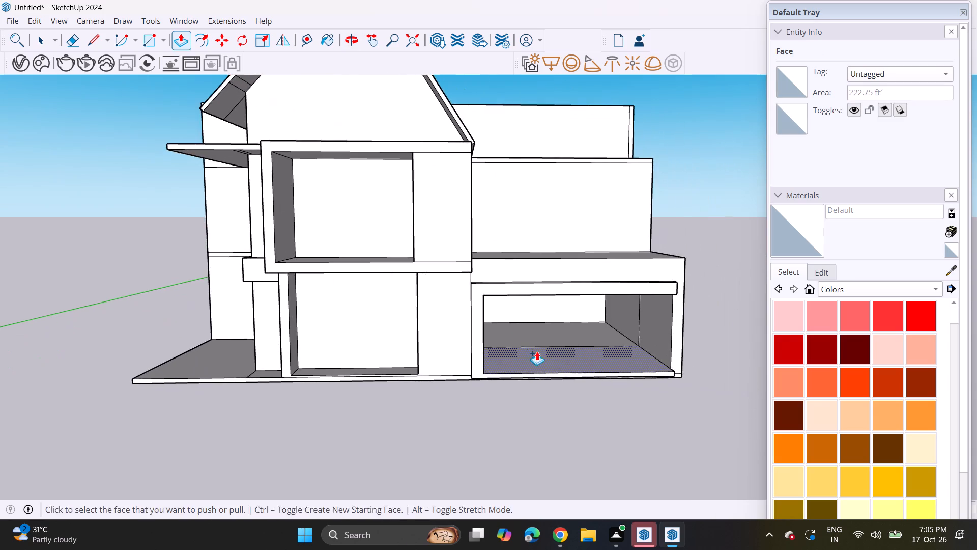
middle_drag(537, 351, 538, 317)
scroll(537, 351, up, 1)
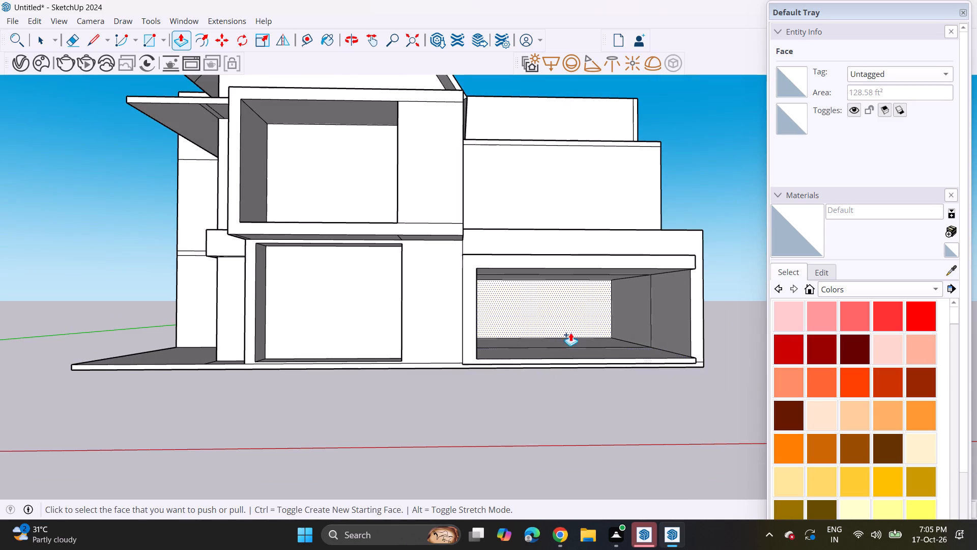
middle_drag(570, 329, 572, 432)
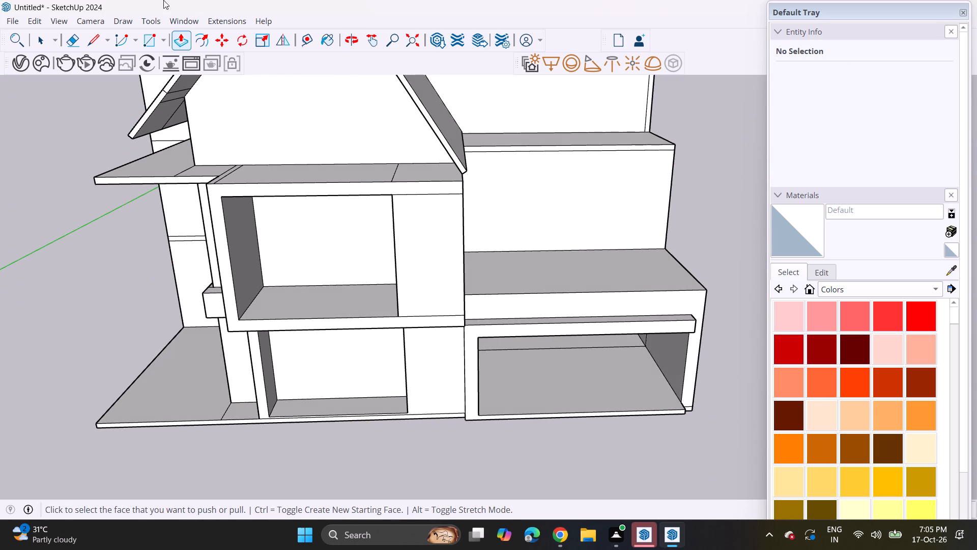
drag(87, 34, 94, 44)
scroll(568, 412, up, 3)
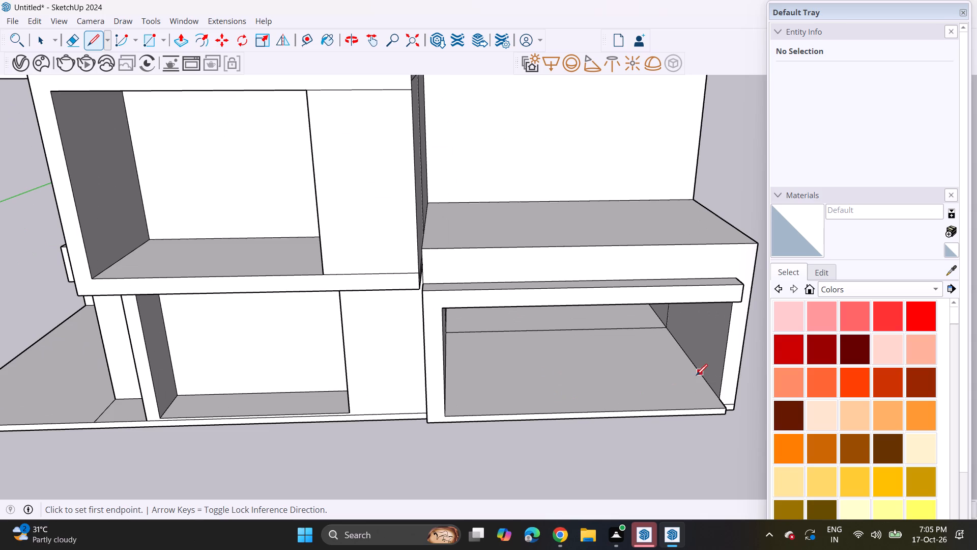
click(702, 377)
middle_drag(448, 380, 389, 371)
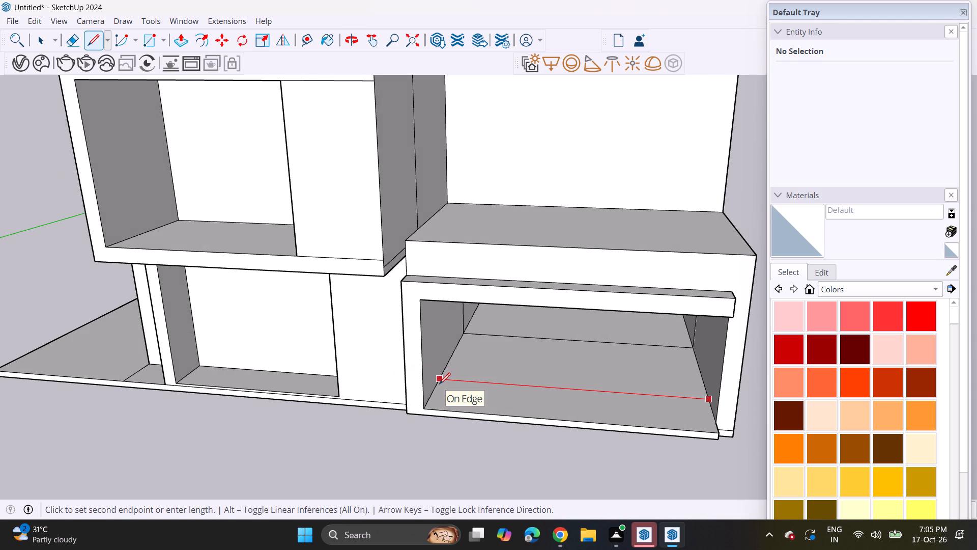
click(439, 384)
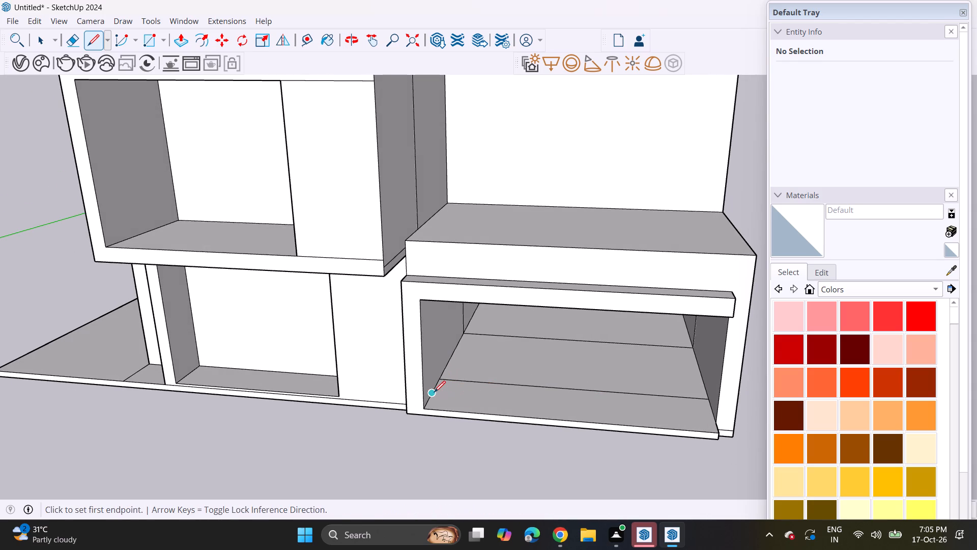
click(434, 392)
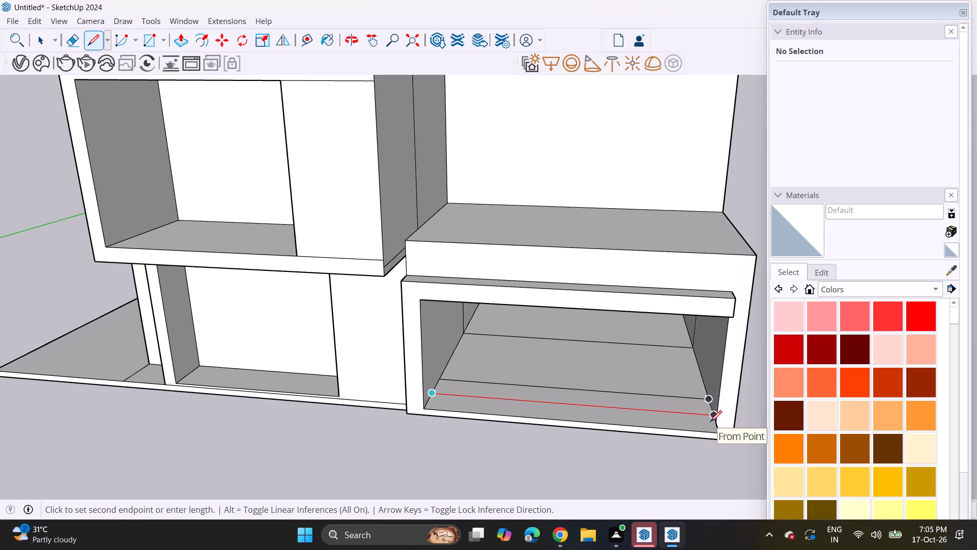
click(710, 422)
Extrude the strip between the two floor lines upward into a low ledge across the side porch.
drag(179, 36, 182, 42)
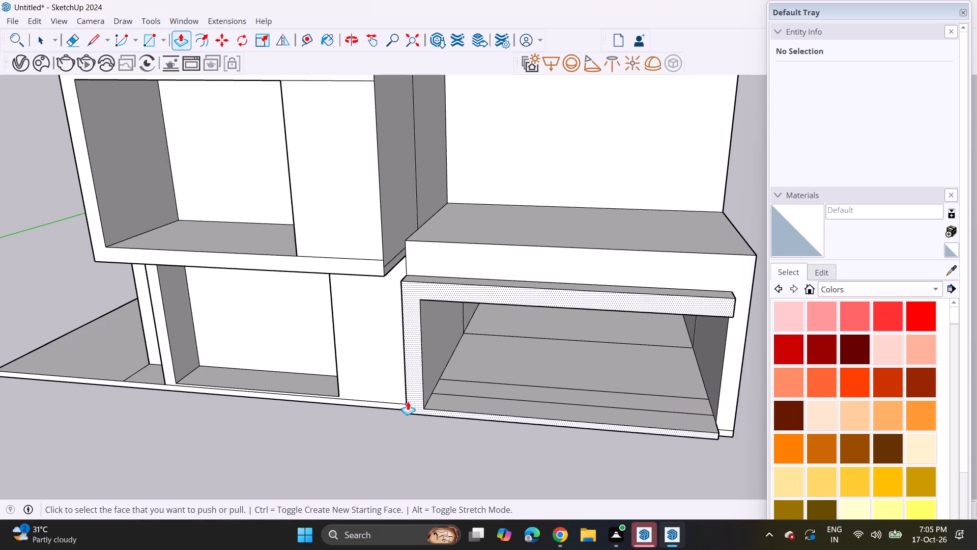
click(449, 394)
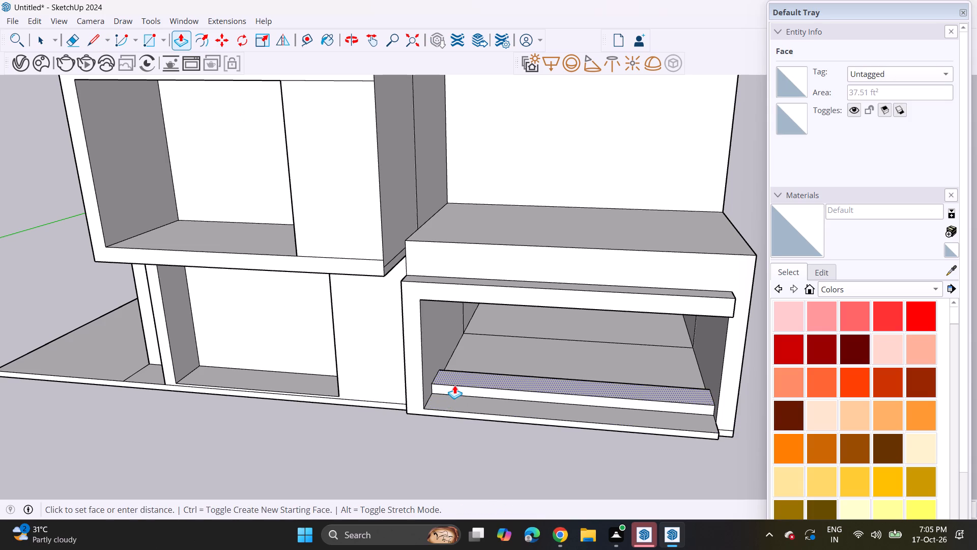
click(454, 385)
Pull the first-floor front wall face beside the balcony band, above the open ground slab, slightly forward.
middle_drag(448, 399, 463, 319)
scroll(463, 319, down, 2)
middle_drag(452, 339, 473, 349)
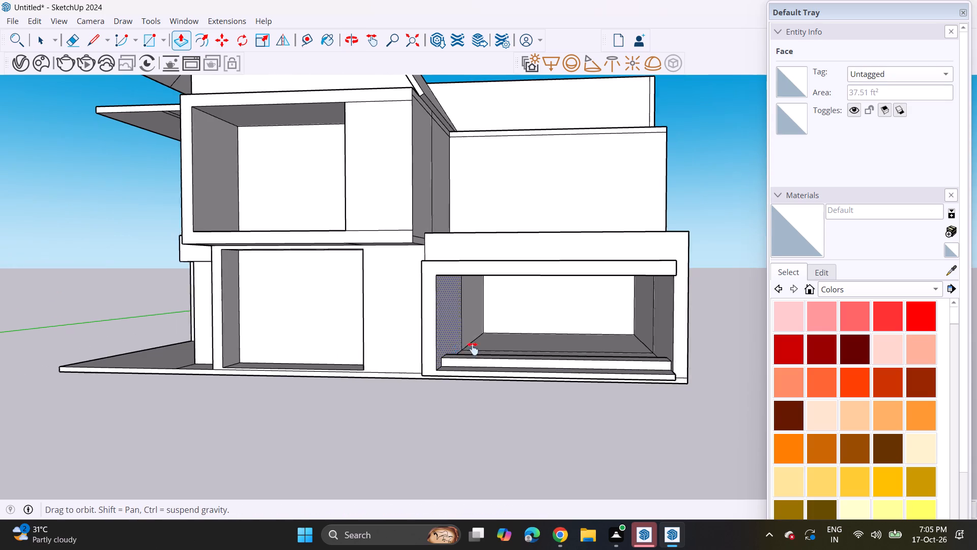
middle_drag(473, 349, 505, 360)
middle_drag(486, 364, 504, 335)
scroll(487, 349, up, 1)
scroll(504, 335, down, 2)
shift+middle_drag(481, 344, 562, 408)
middle_drag(535, 380, 515, 373)
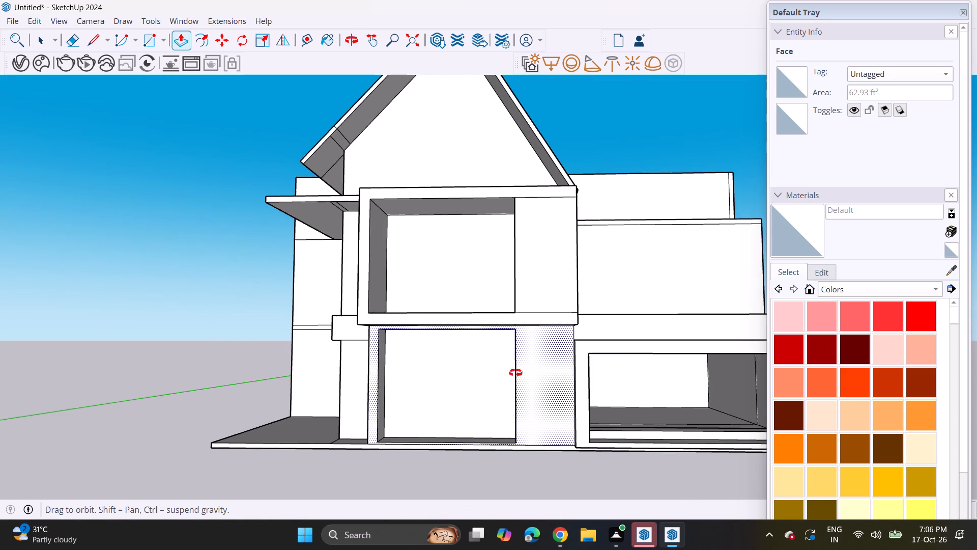
middle_drag(515, 373, 528, 381)
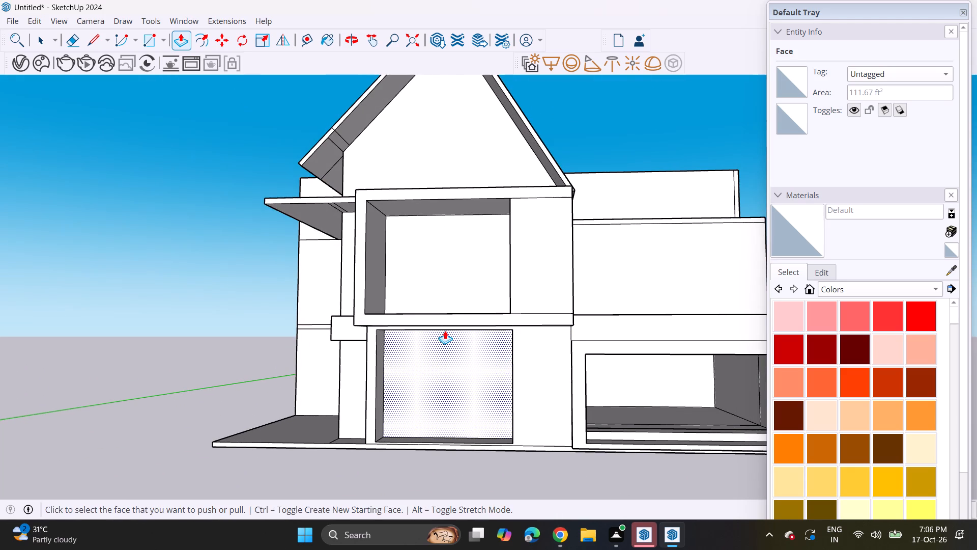
middle_drag(325, 304, 405, 324)
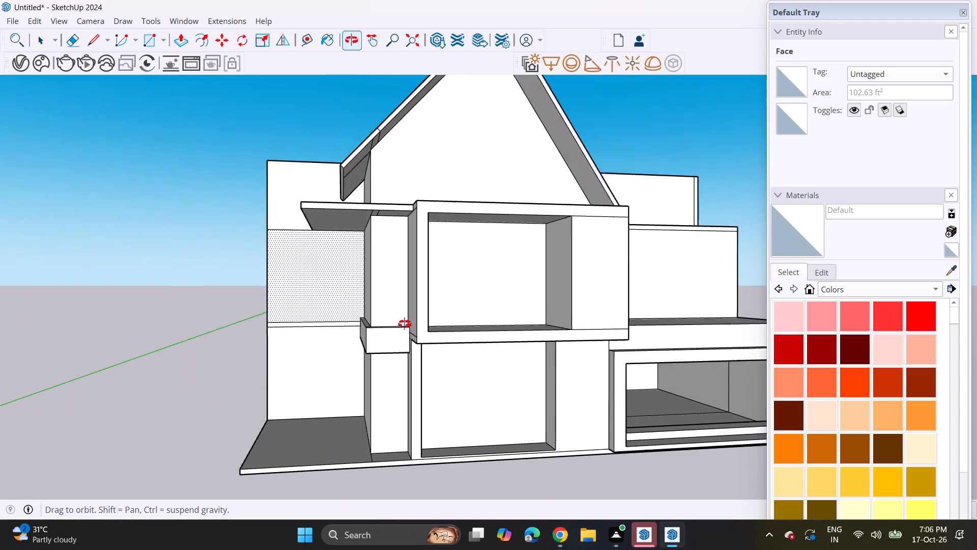
middle_drag(405, 324, 483, 363)
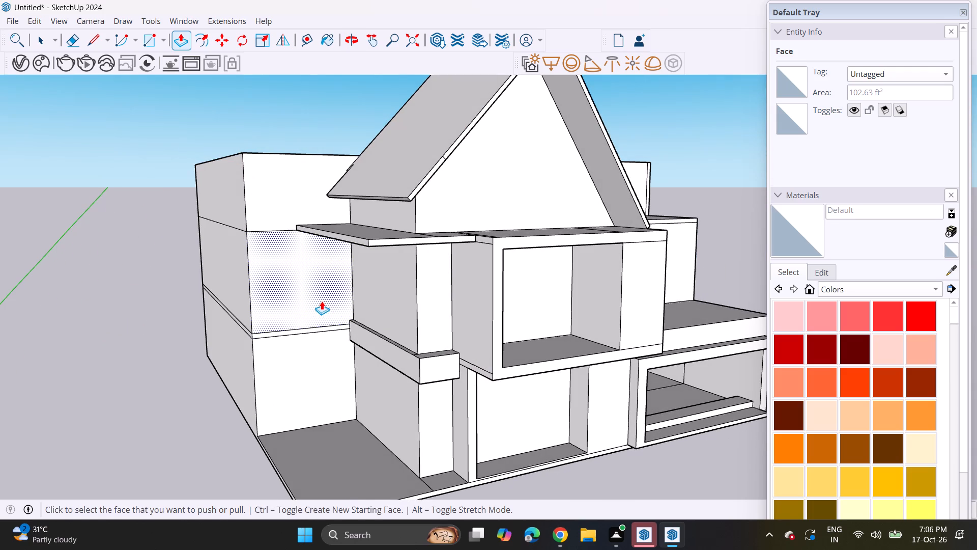
click(322, 301)
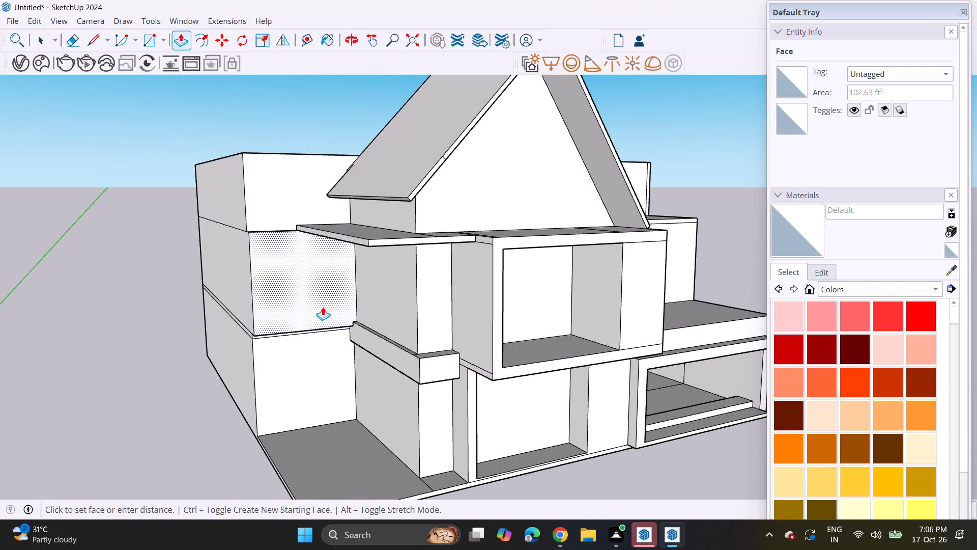
click(325, 316)
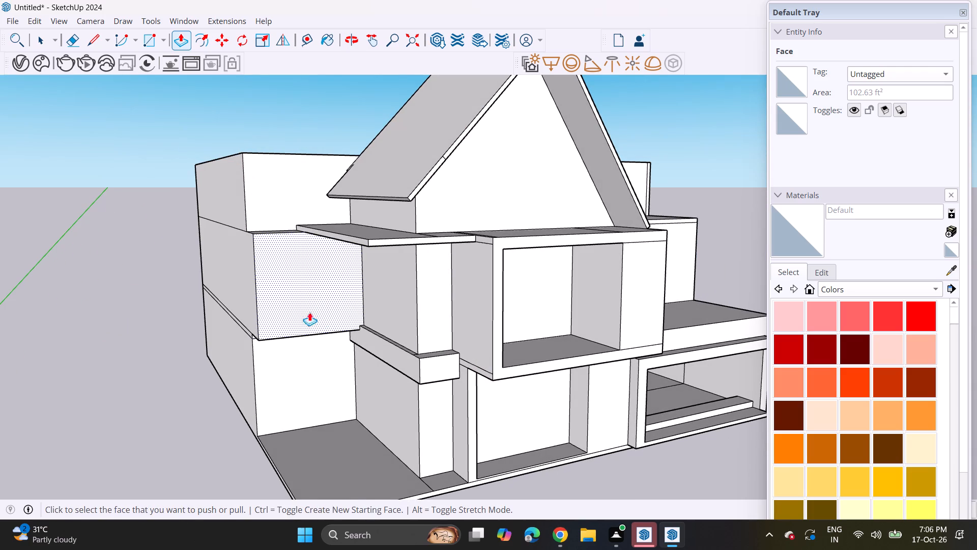
Pull the outer side wall face of the same first-floor block outward so the storey overhangs the ground floor.
click(243, 309)
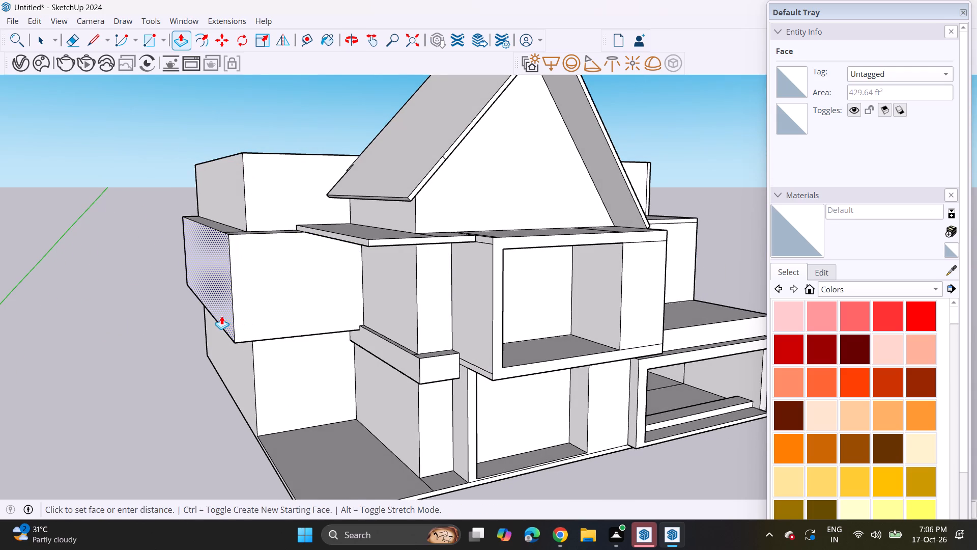
click(220, 316)
Extend the underside at the front of the overhanging first-floor block down to the balcony band's bottom edge.
middle_drag(302, 300, 243, 281)
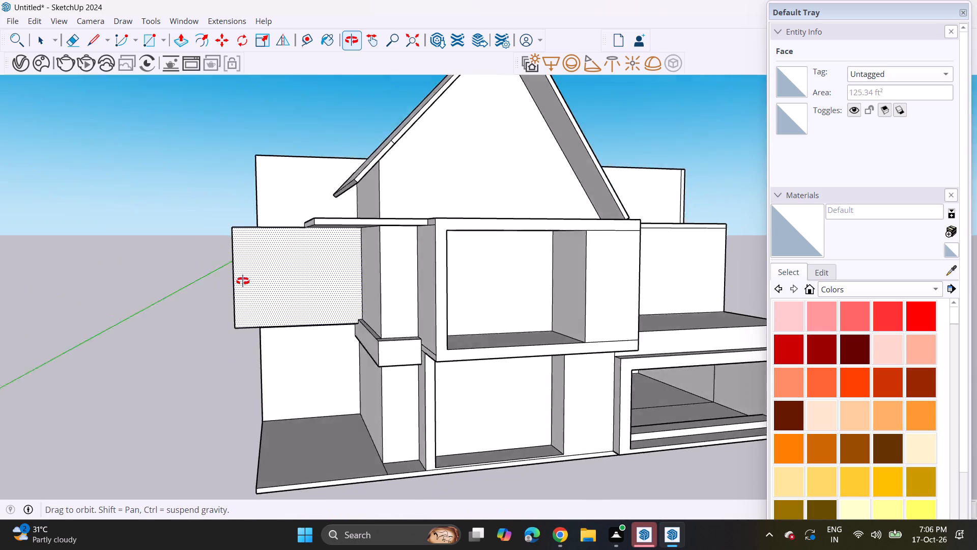
middle_drag(243, 281, 205, 265)
scroll(317, 327, up, 1)
middle_drag(317, 327, 321, 288)
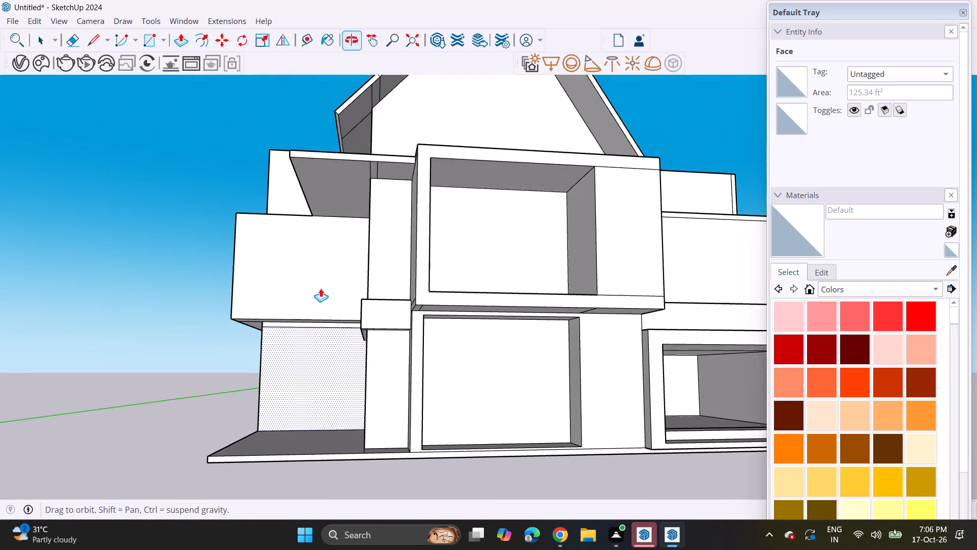
scroll(284, 344, up, 4)
click(292, 310)
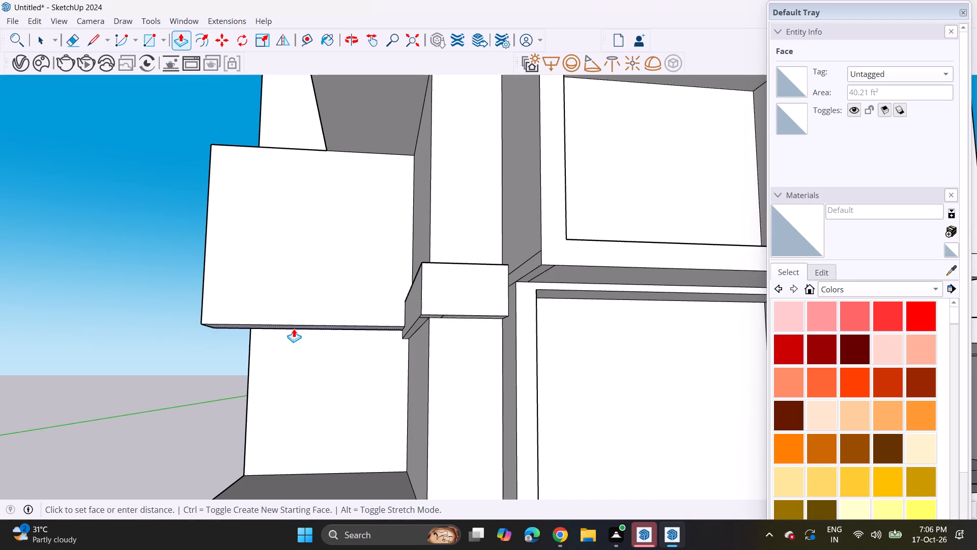
click(294, 328)
click(297, 326)
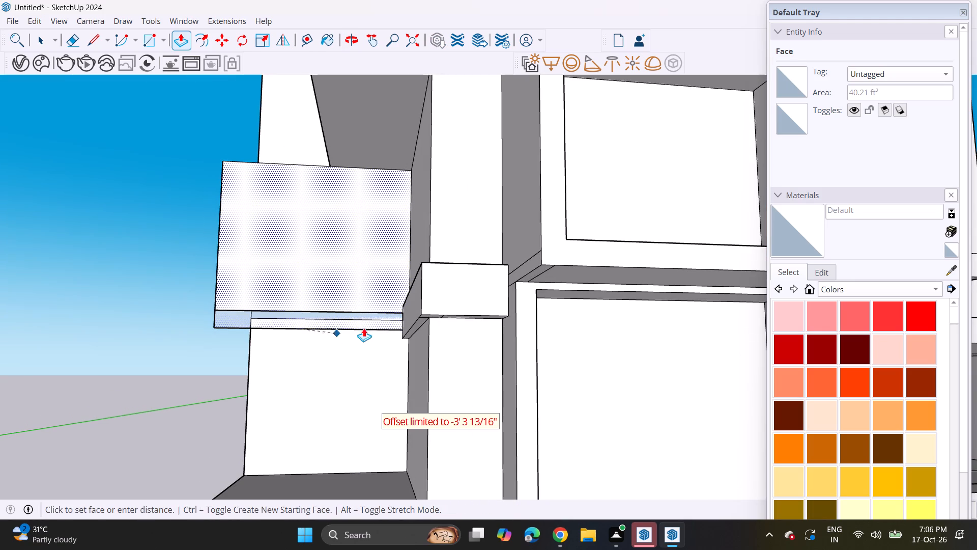
key(Escape)
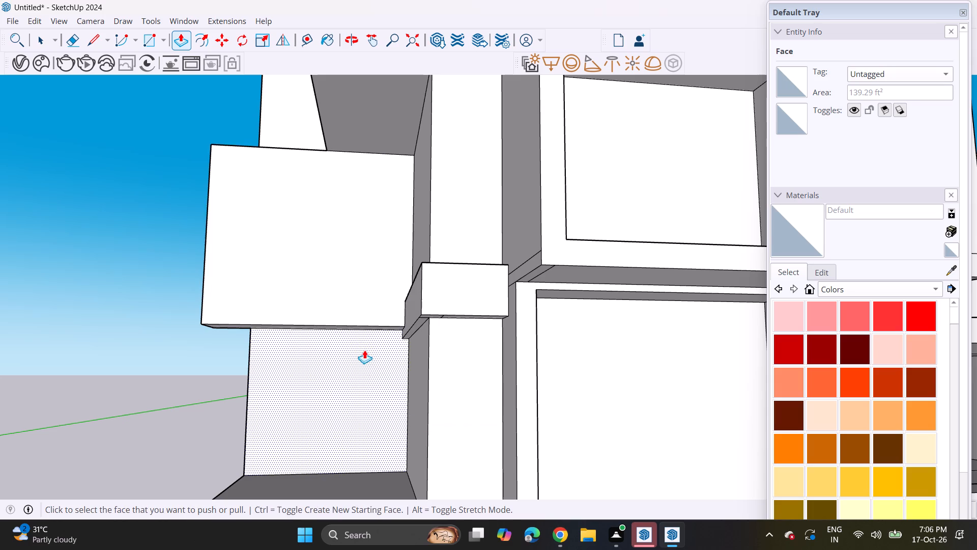
click(370, 329)
click(409, 334)
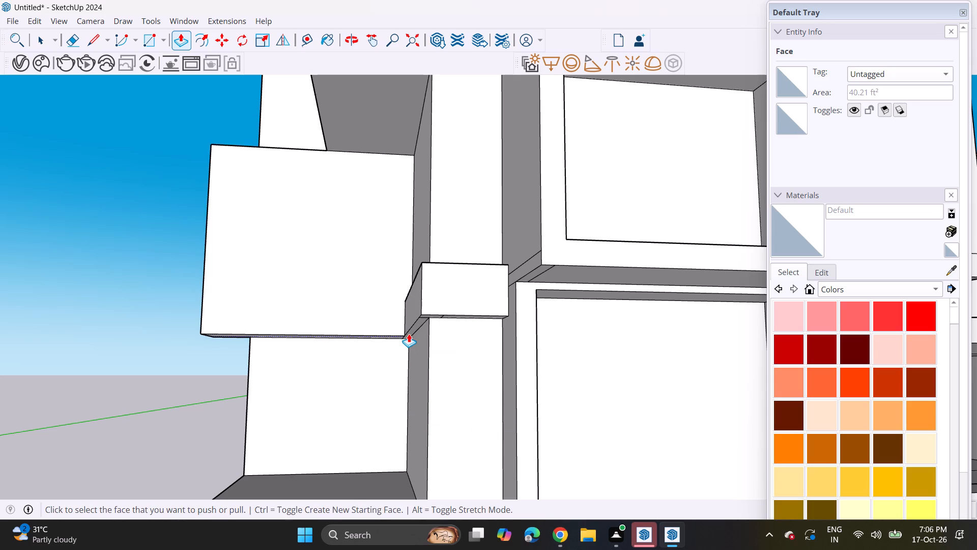
Lower the remaining underside along the overhanging block's outer side to about the level of its front part.
shift+middle_drag(300, 322, 463, 349)
middle_drag(447, 338, 591, 336)
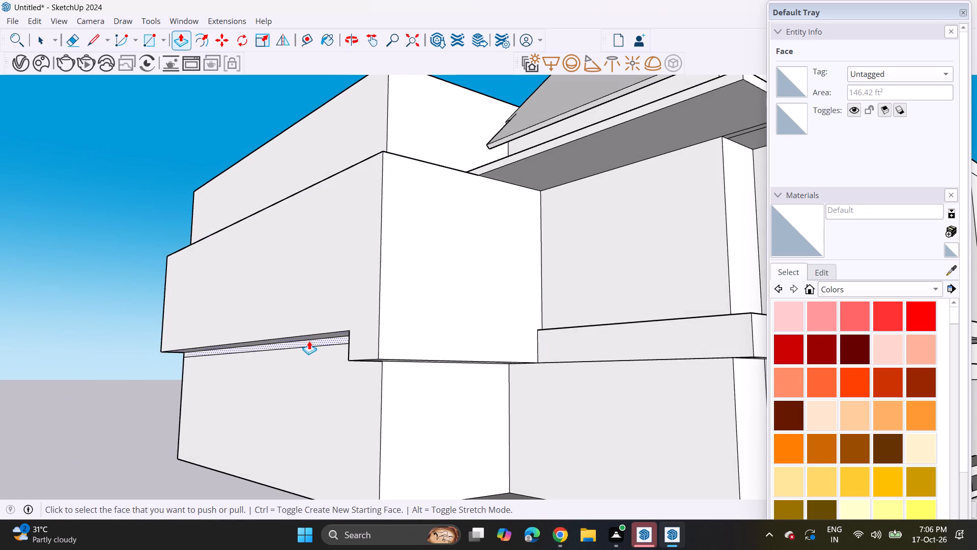
double_click(310, 336)
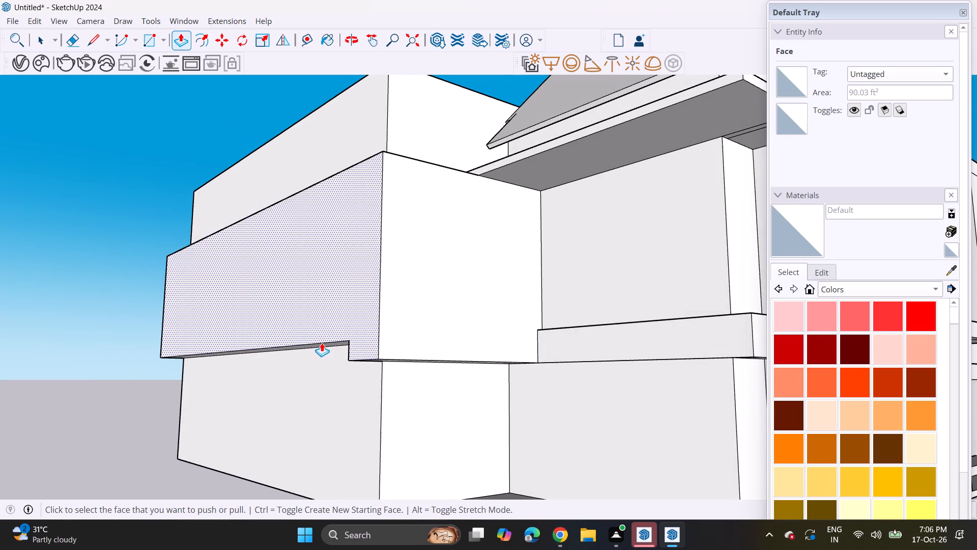
double_click(322, 343)
key(ctrl+z)
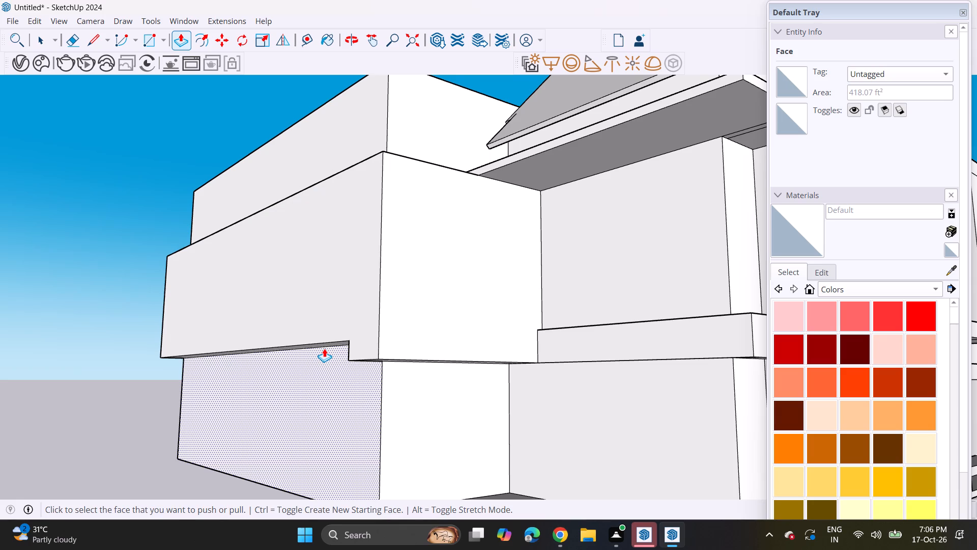
click(325, 344)
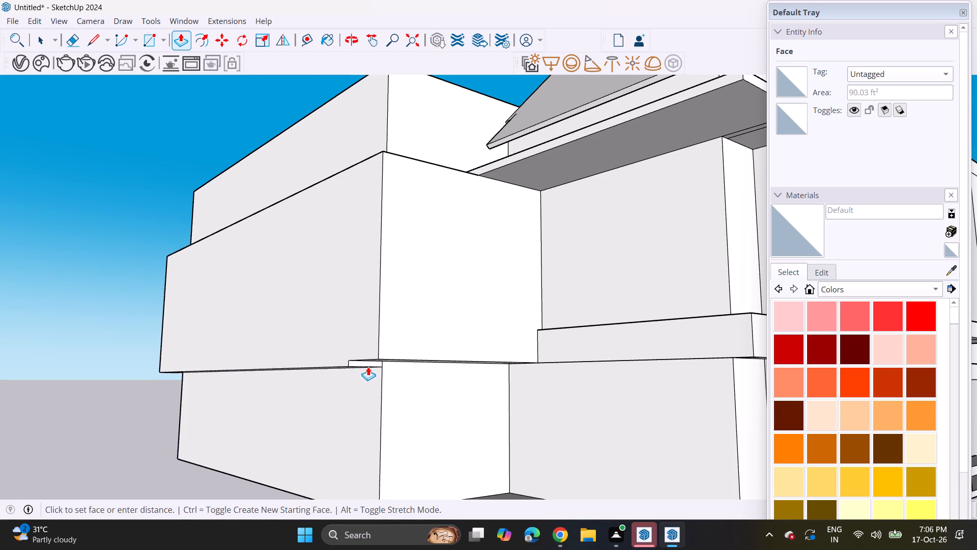
click(368, 359)
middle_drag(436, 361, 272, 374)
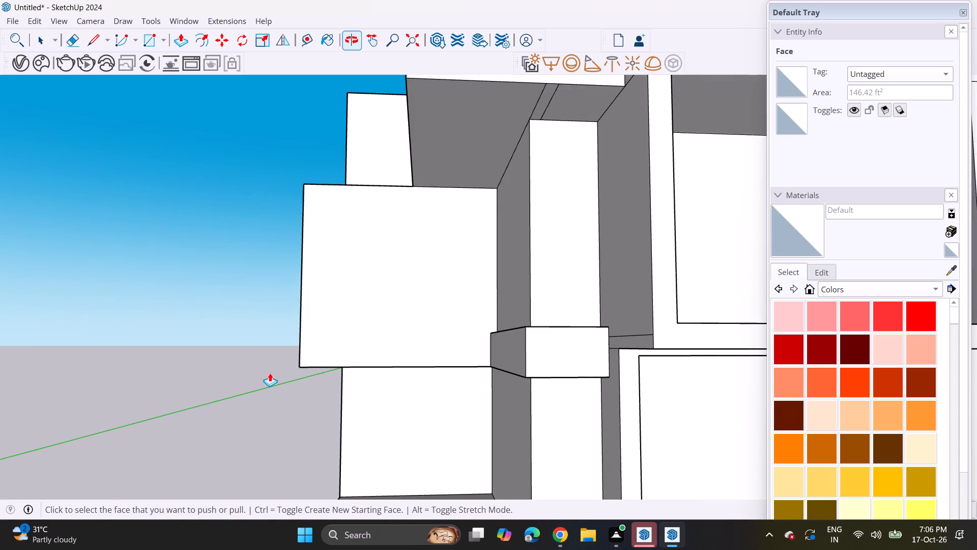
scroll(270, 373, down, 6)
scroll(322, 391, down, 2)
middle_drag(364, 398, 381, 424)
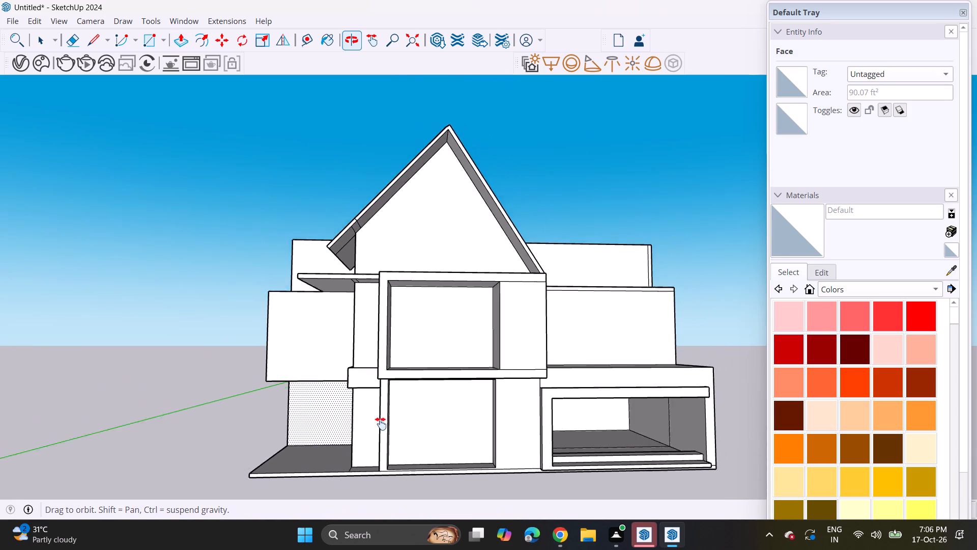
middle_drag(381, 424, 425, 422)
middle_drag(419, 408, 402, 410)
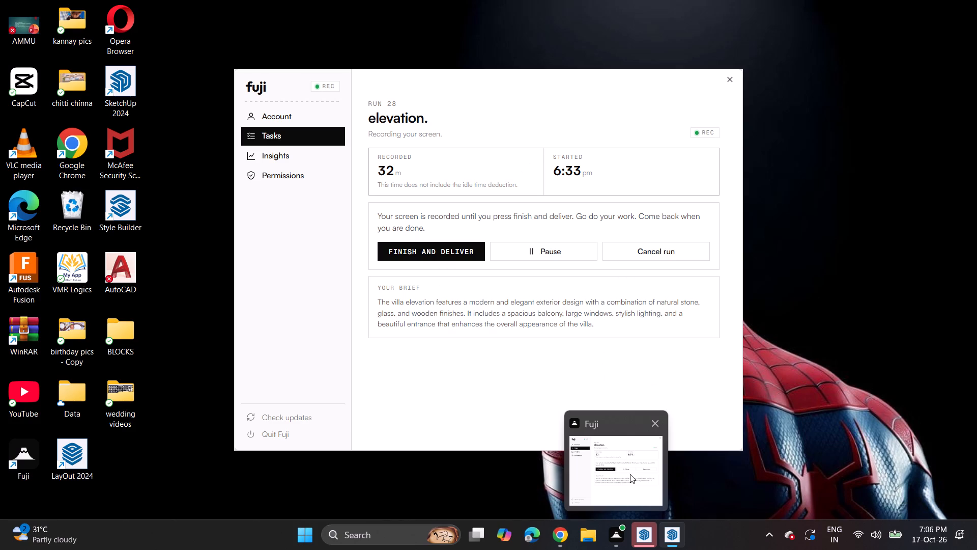
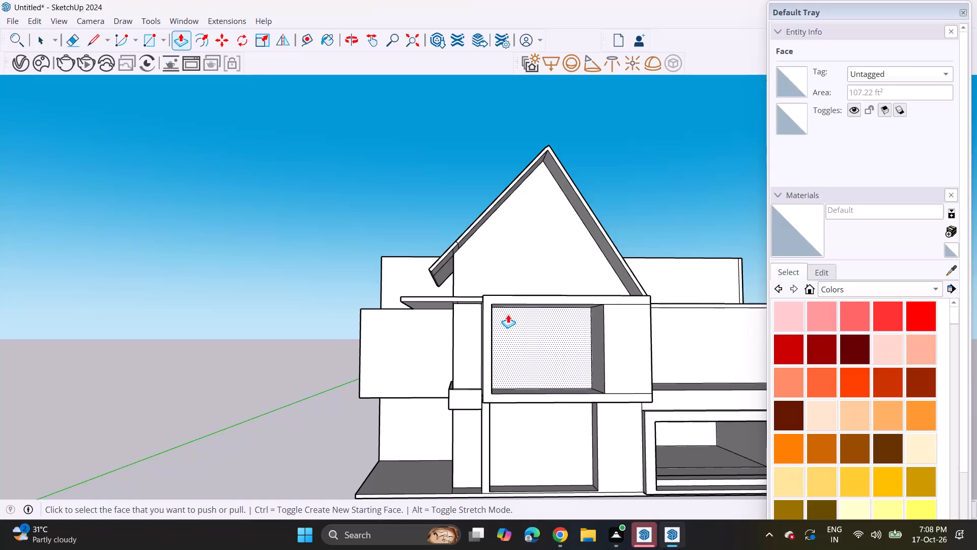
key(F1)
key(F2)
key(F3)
Draw a vertical line close to the outer edge of the recessed first-floor wall above the side porch, spanning the terrace to the roof slab.
scroll(514, 326, down, 2)
shift+middle_drag(535, 374, 459, 326)
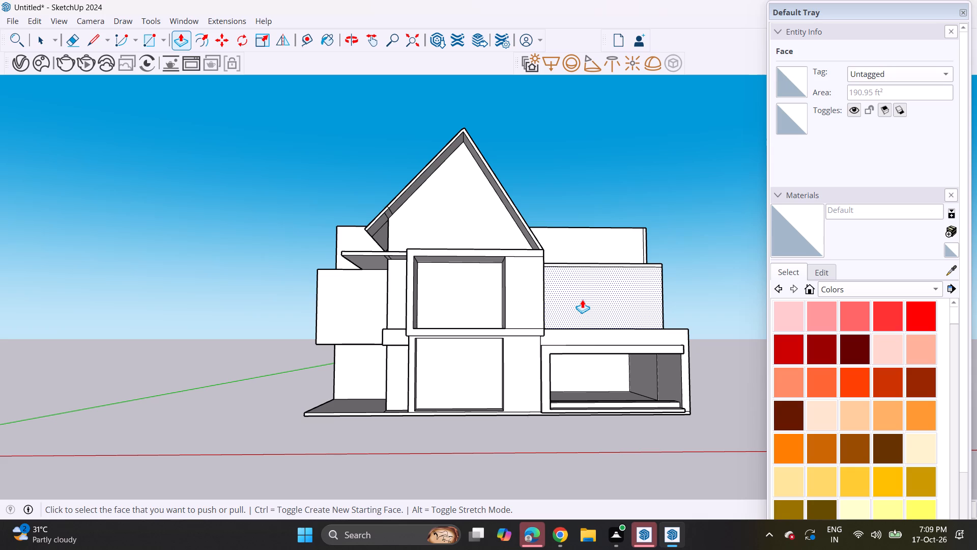
middle_click(642, 328)
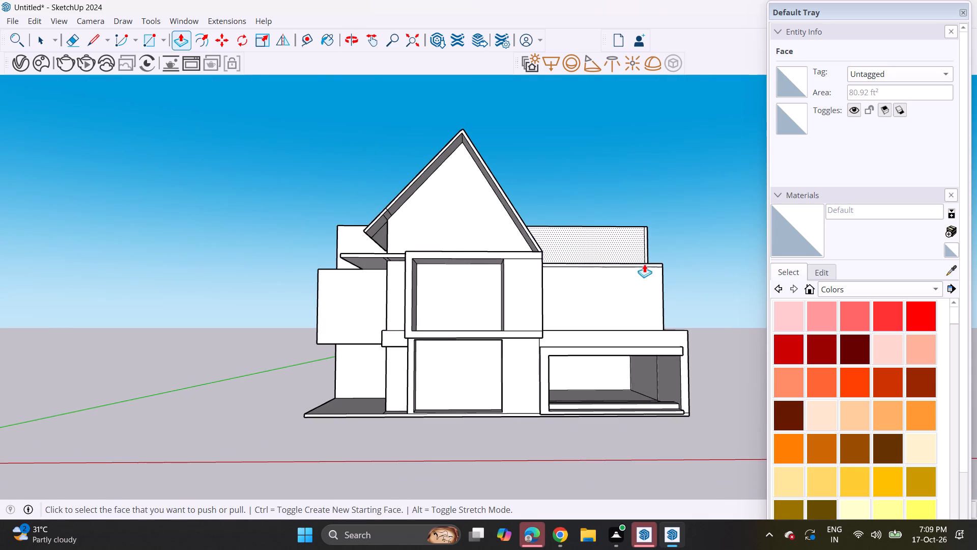
middle_drag(680, 288, 566, 403)
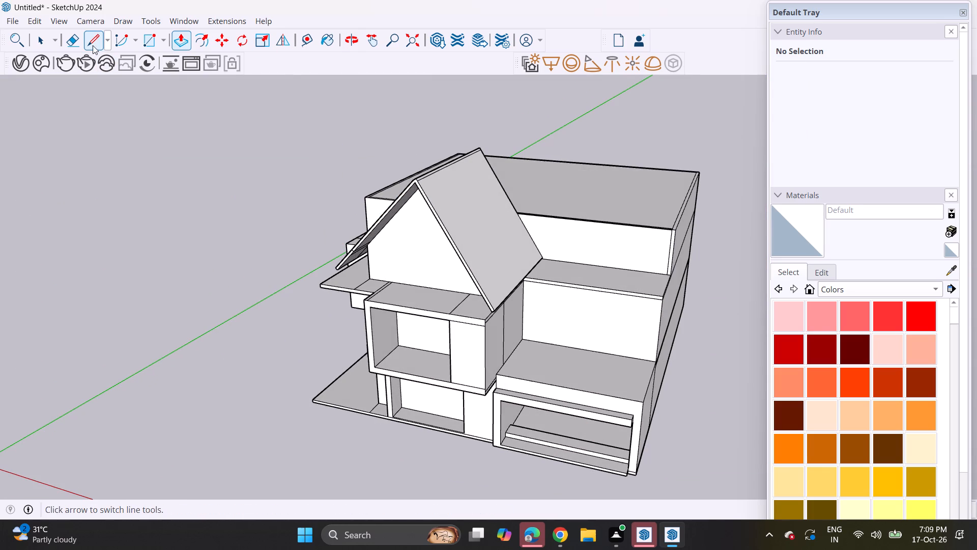
click(92, 44)
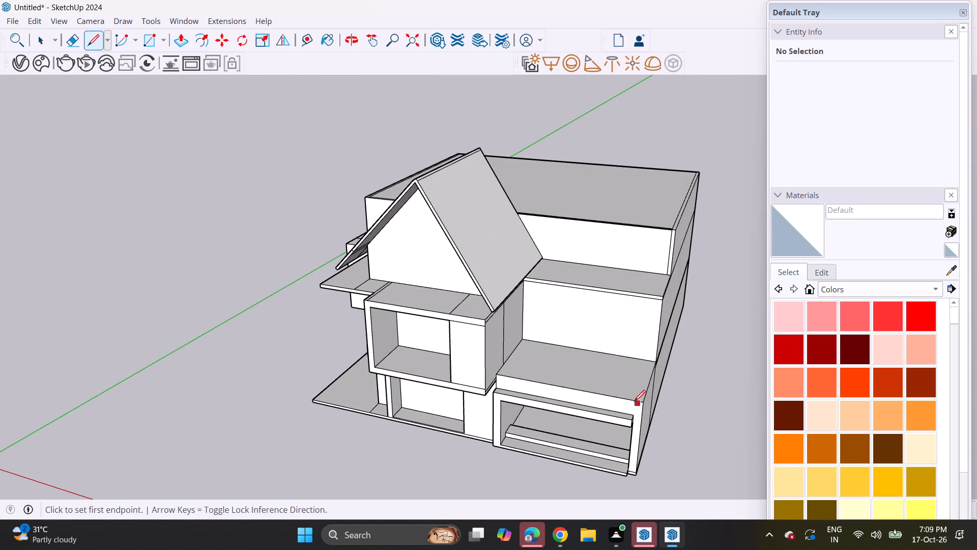
click(646, 363)
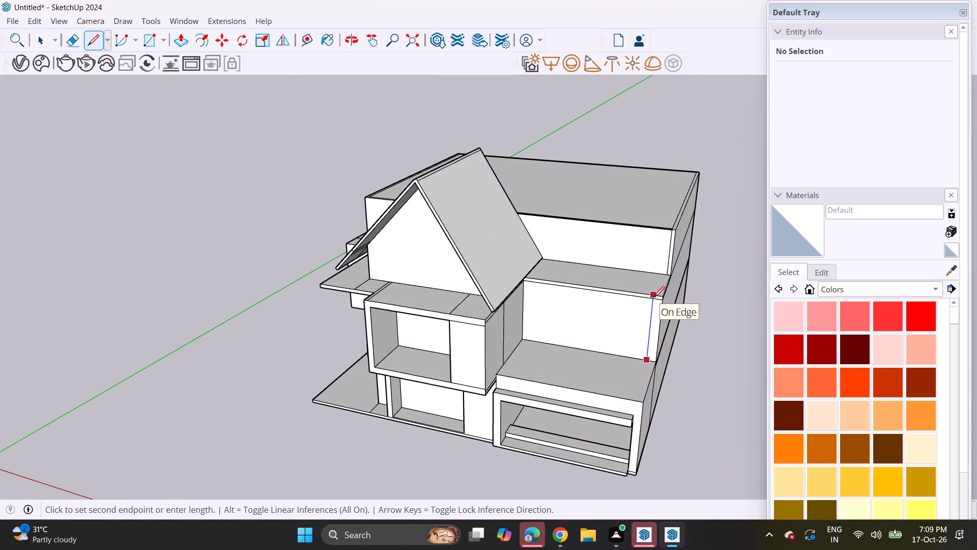
click(653, 297)
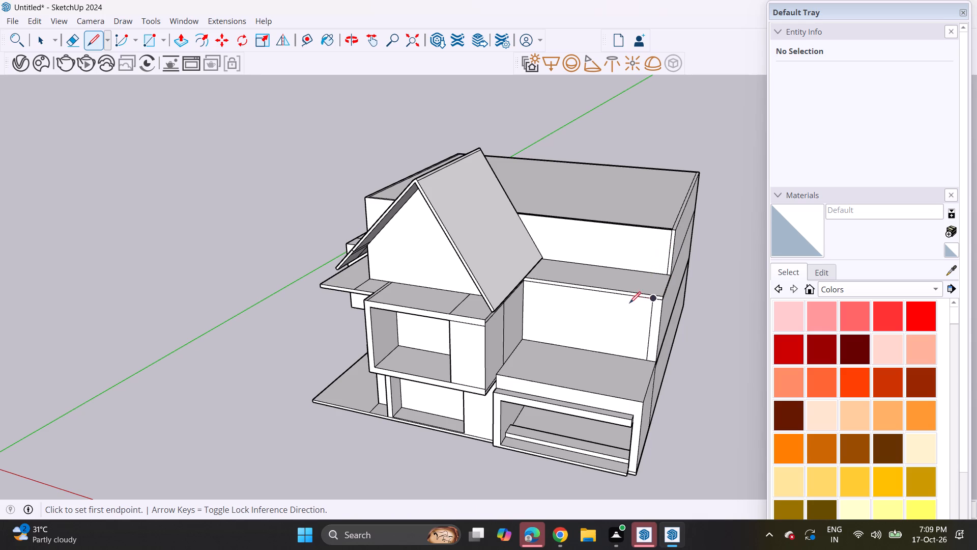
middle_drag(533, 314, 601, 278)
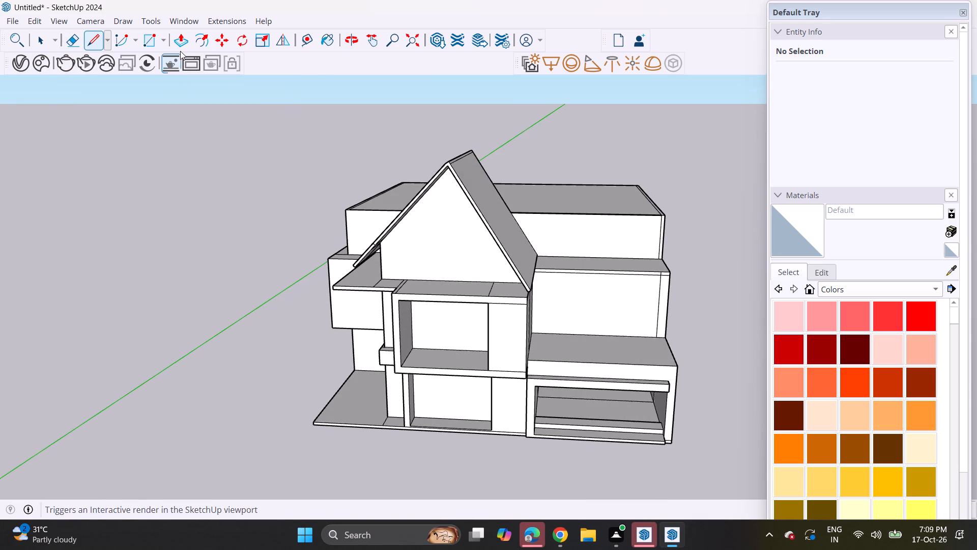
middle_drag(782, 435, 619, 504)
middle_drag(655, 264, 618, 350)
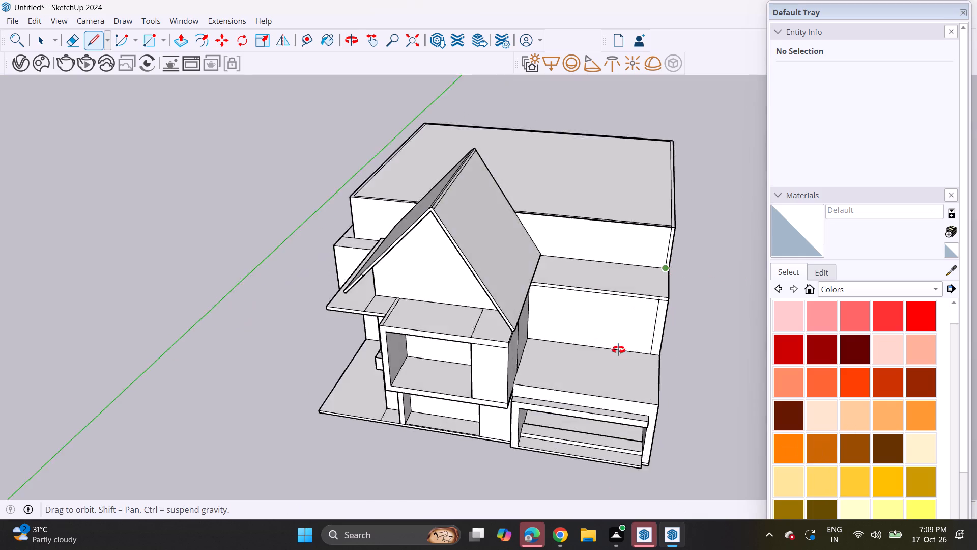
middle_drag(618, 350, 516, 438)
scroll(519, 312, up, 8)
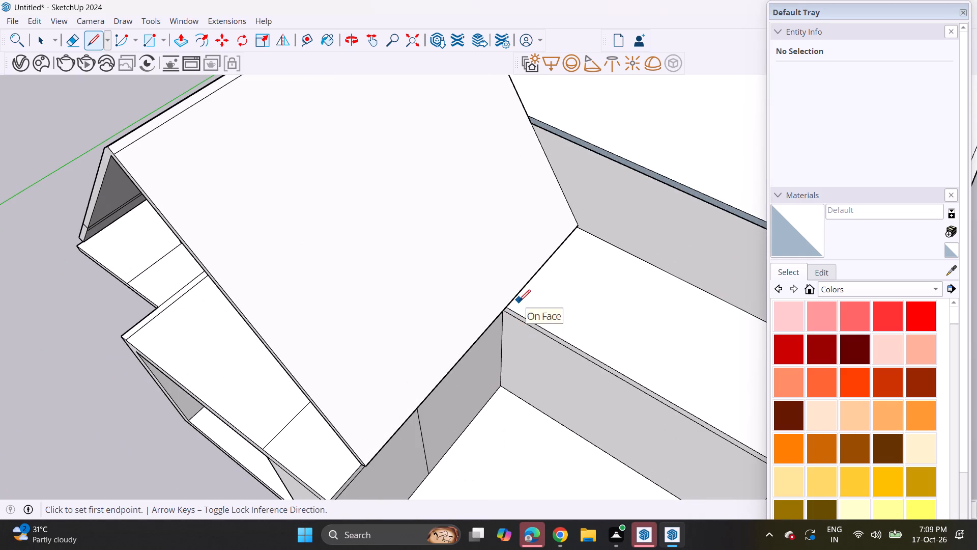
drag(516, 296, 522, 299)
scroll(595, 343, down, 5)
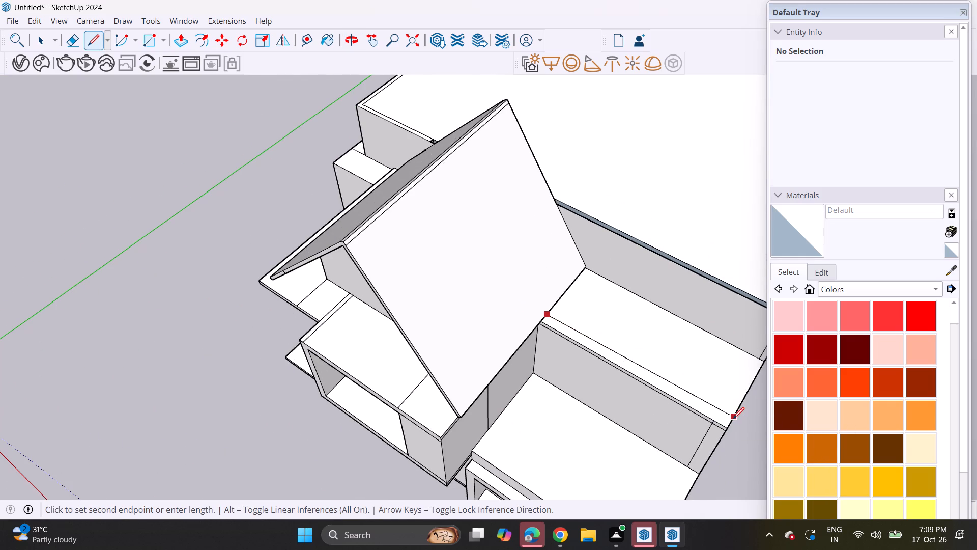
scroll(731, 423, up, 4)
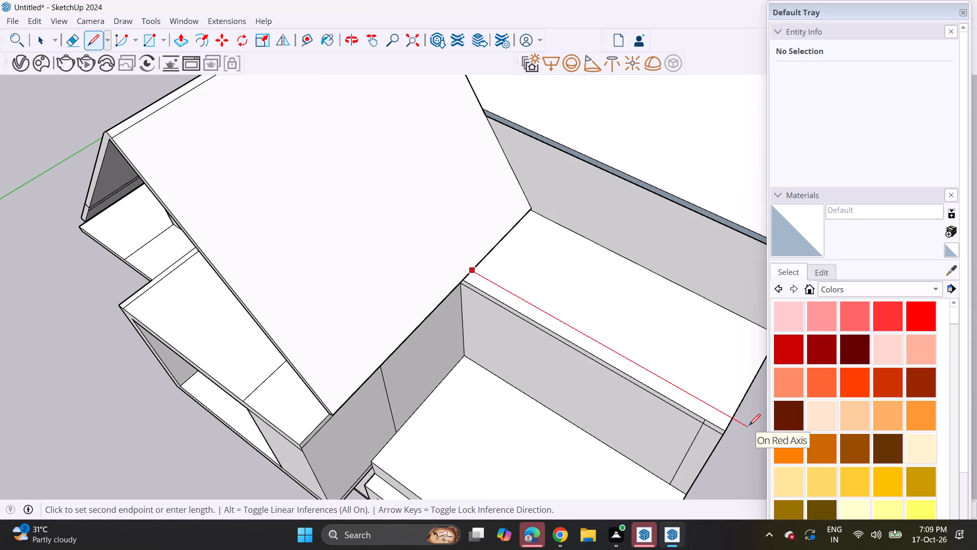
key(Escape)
Draw a line across the flat roof slab parallel to its front edge, from the outer side edge to the pitched roof.
click(732, 417)
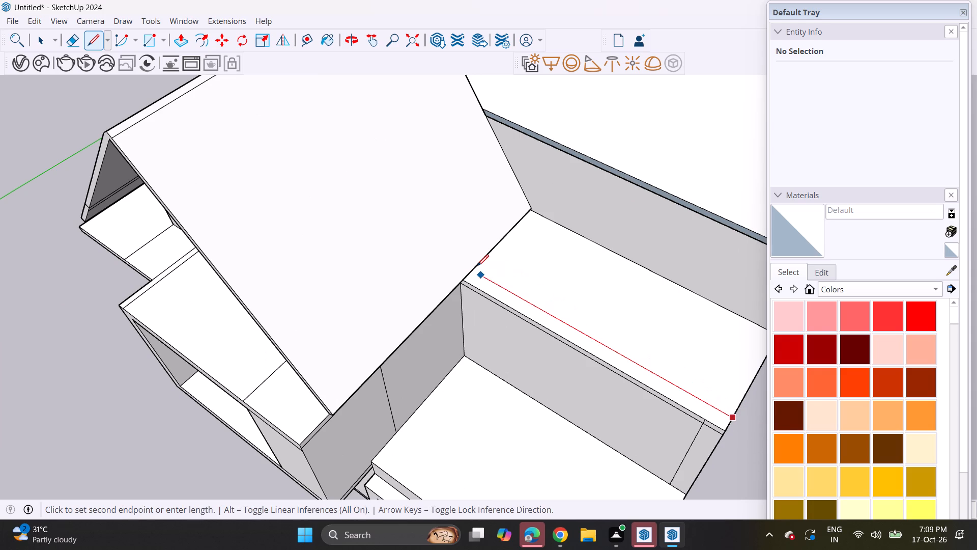
click(477, 266)
scroll(475, 275, up, 7)
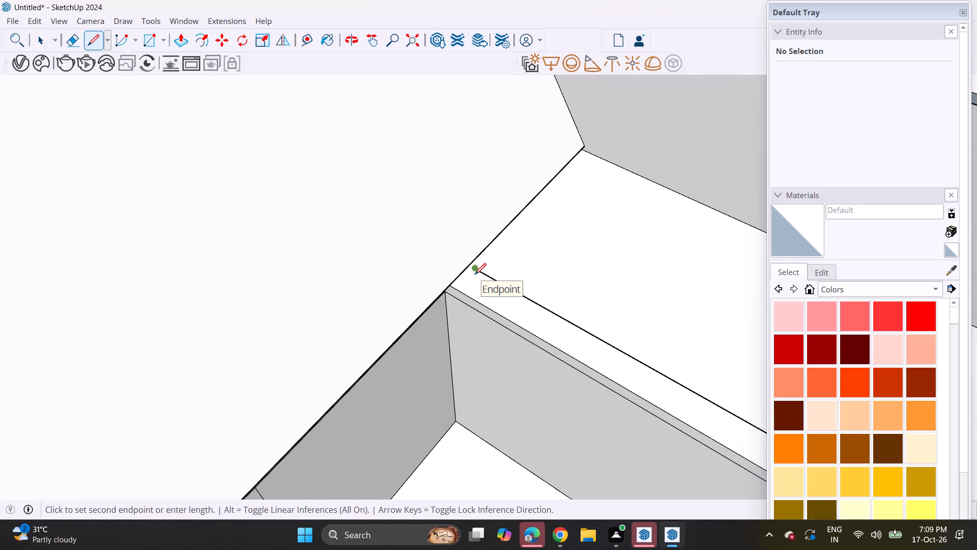
scroll(480, 252, up, 15)
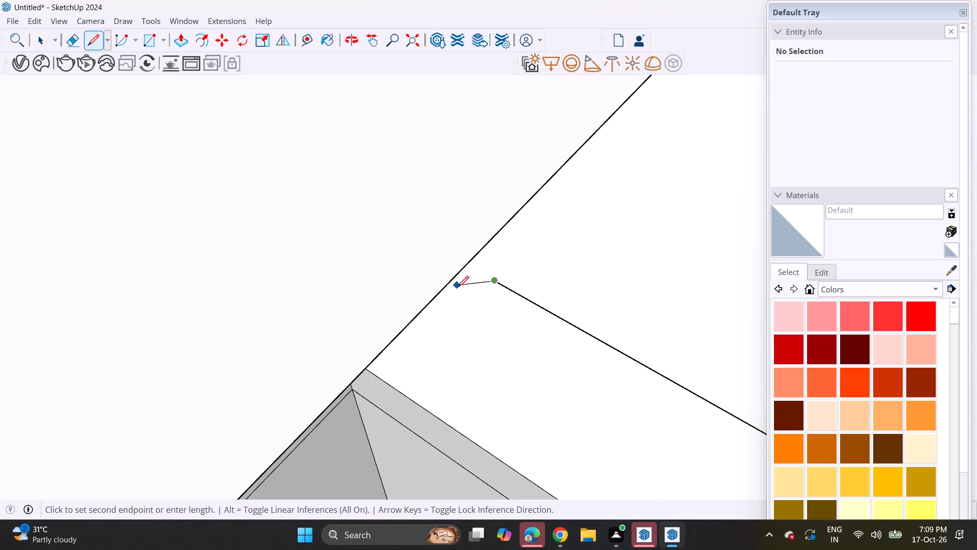
middle_drag(457, 287, 474, 215)
scroll(457, 287, up, 1)
scroll(469, 225, up, 1)
middle_drag(478, 284, 478, 207)
scroll(478, 259, up, 1)
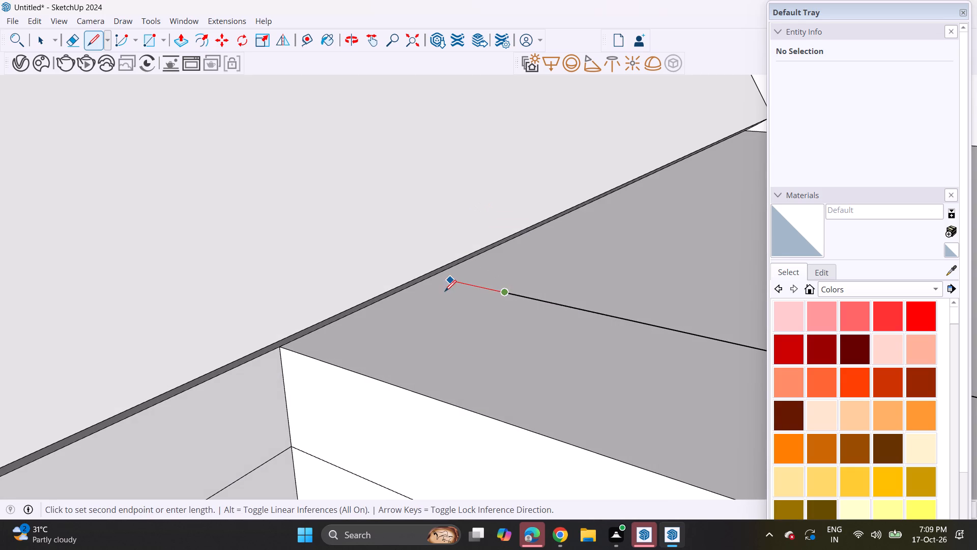
click(431, 282)
scroll(424, 288, down, 7)
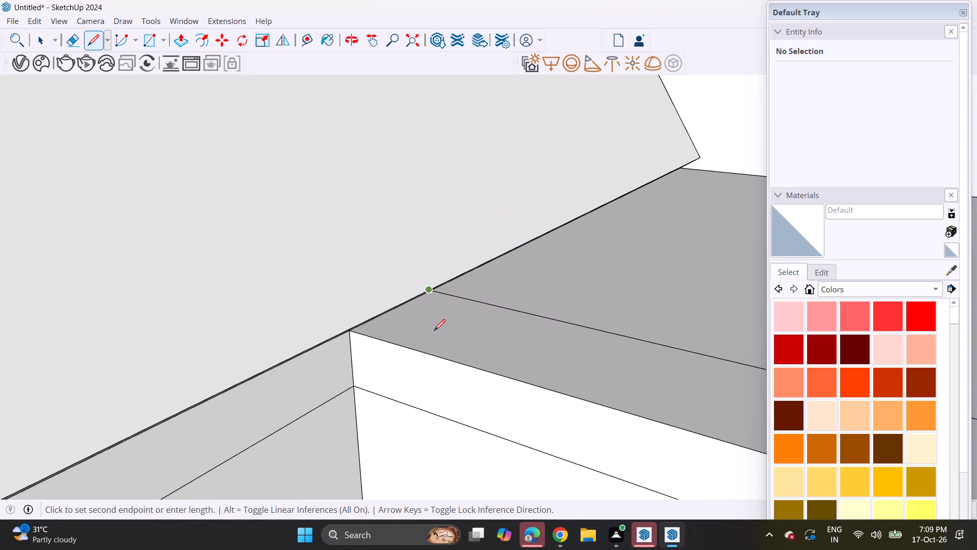
scroll(434, 331, down, 20)
scroll(434, 331, down, 2)
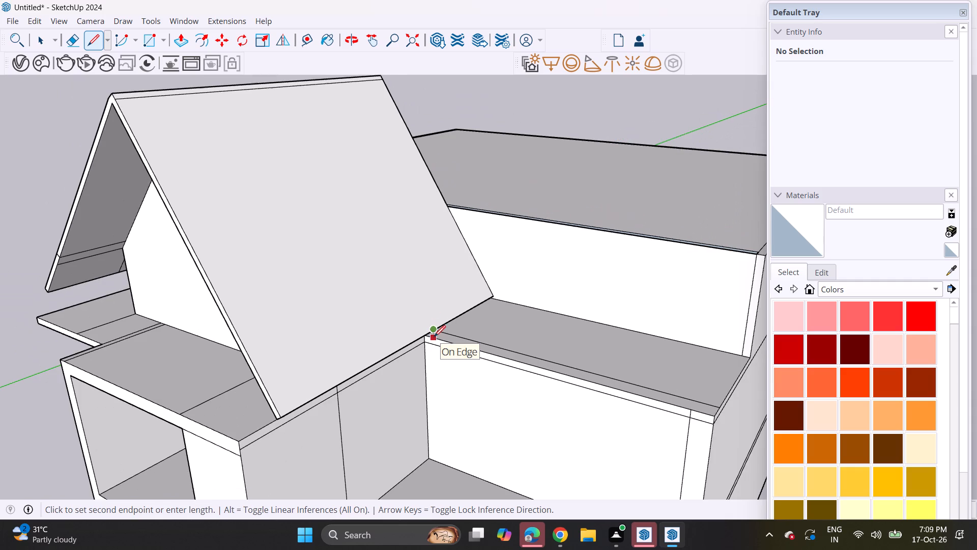
Pull the narrow front strip of the flat roof slab slightly upward as a low parapet.
click(175, 47)
click(702, 406)
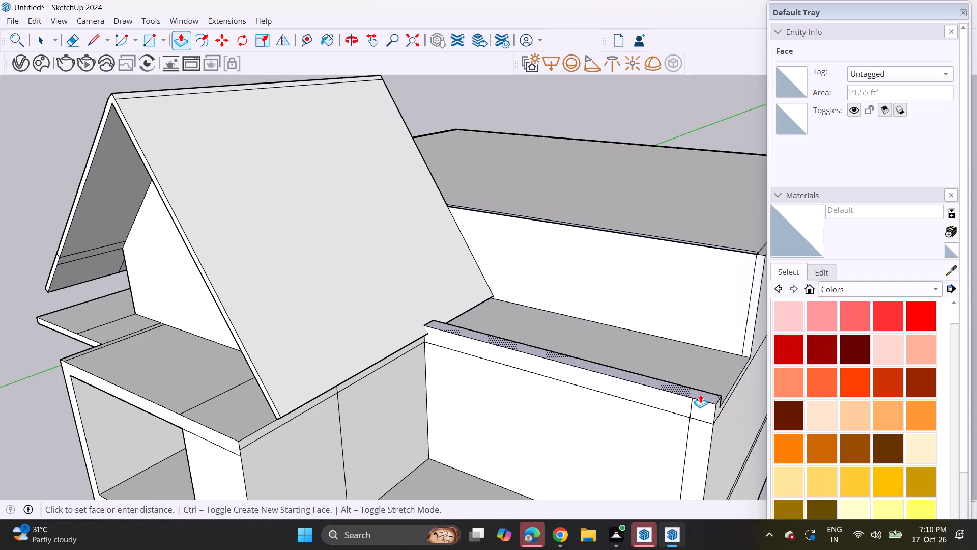
click(701, 391)
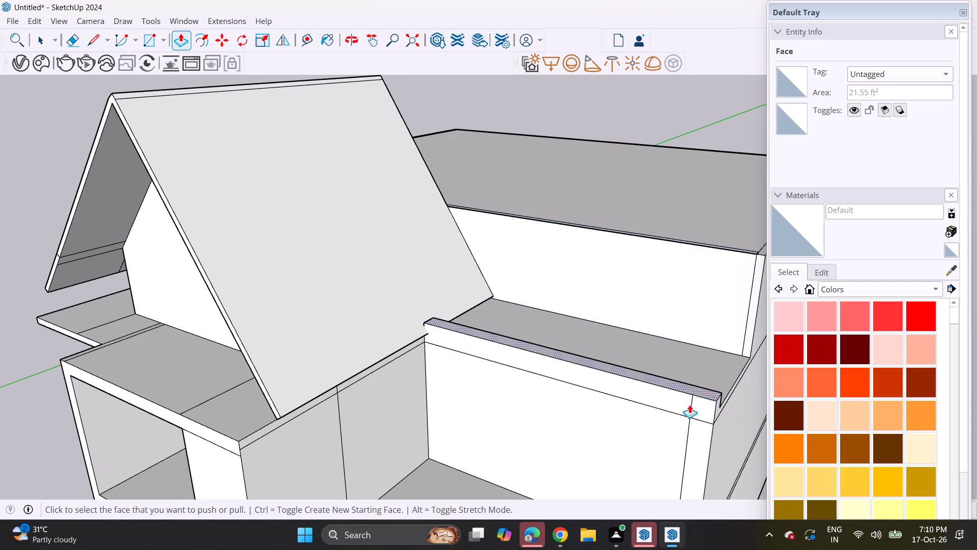
Pull the narrow vertical strip at the recessed wall's outer end forward to the porch's front face, forming a terrace side wall.
middle_drag(627, 449, 683, 421)
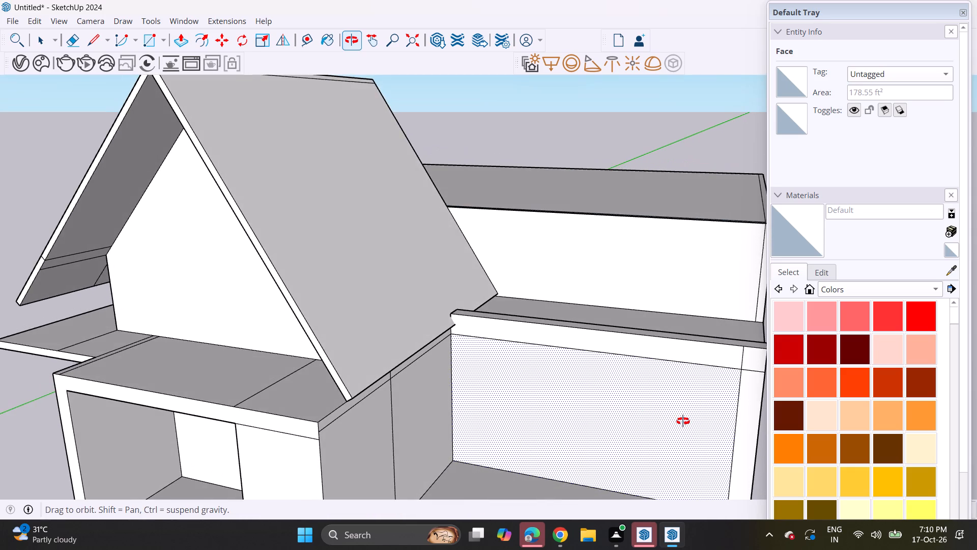
middle_drag(683, 421, 683, 421)
scroll(690, 413, down, 5)
shift+middle_drag(697, 412, 650, 337)
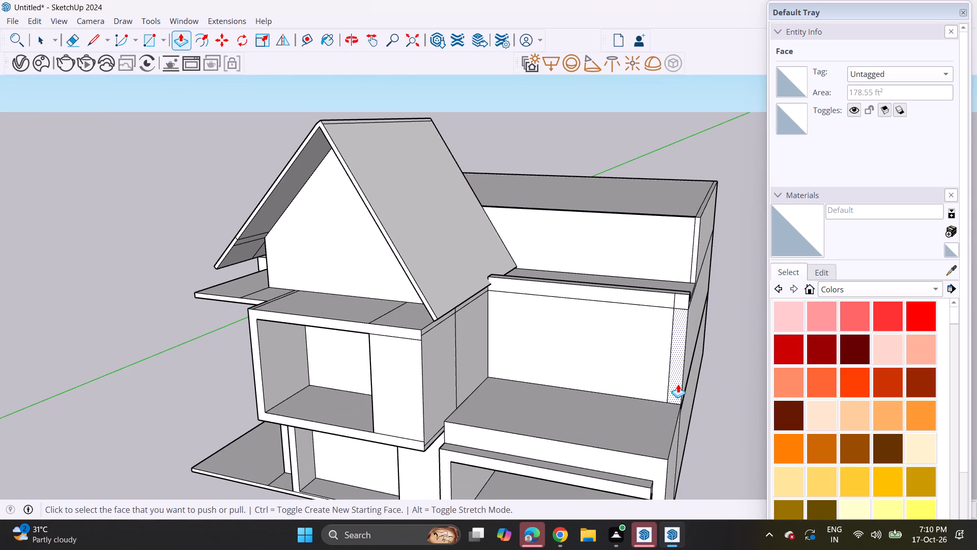
click(678, 383)
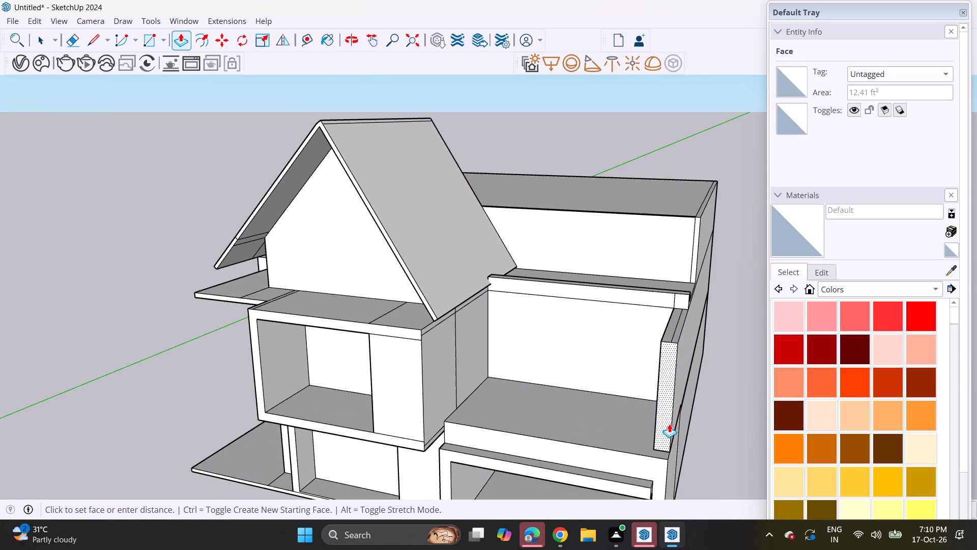
click(609, 449)
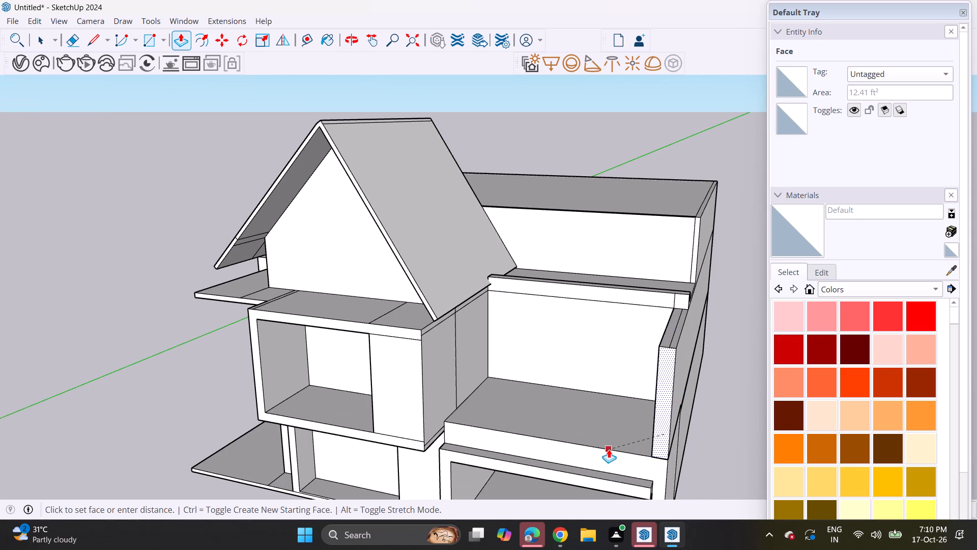
Raise both top strips of the terrace side wall to the height of the parapet.
middle_drag(597, 419, 705, 381)
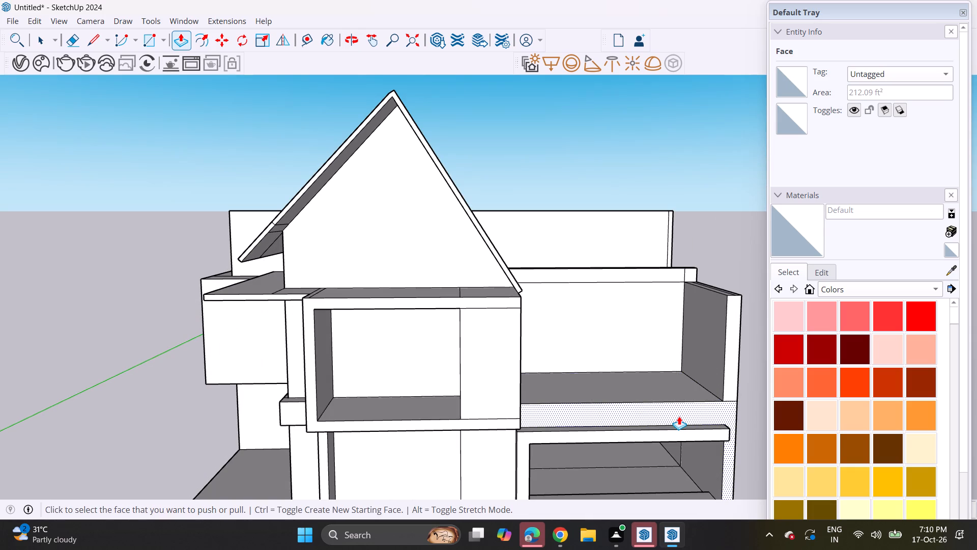
scroll(694, 407, down, 4)
shift+middle_drag(677, 396, 634, 433)
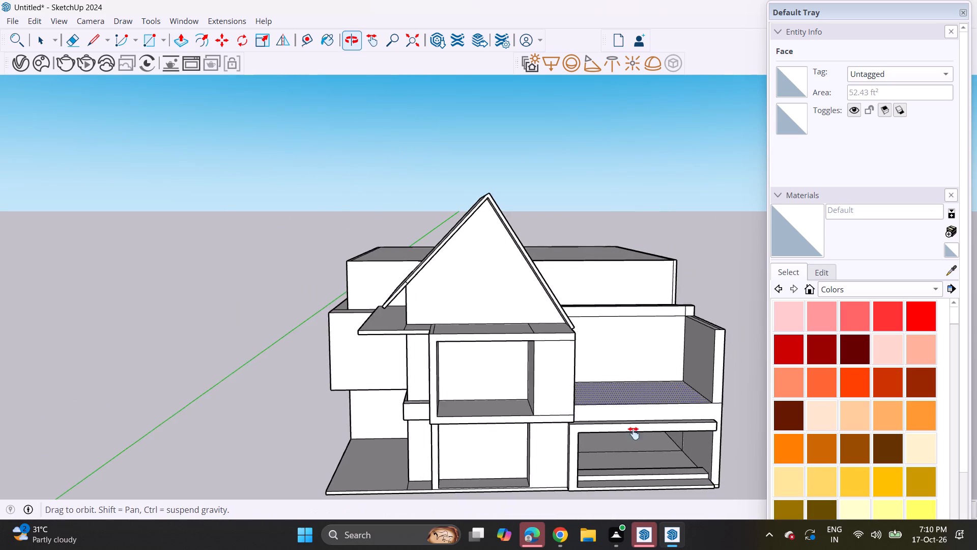
shift+middle_drag(634, 433, 577, 479)
scroll(610, 403, up, 4)
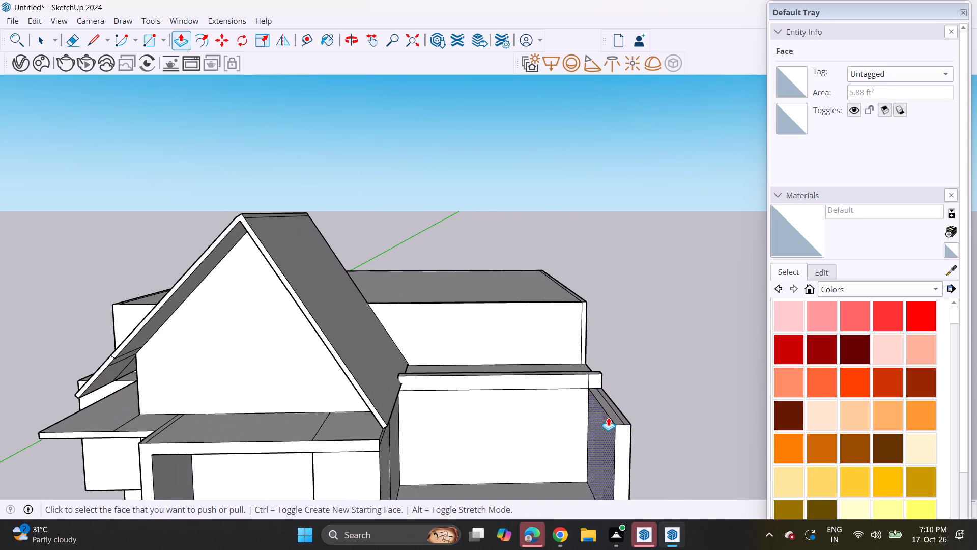
click(612, 413)
click(584, 373)
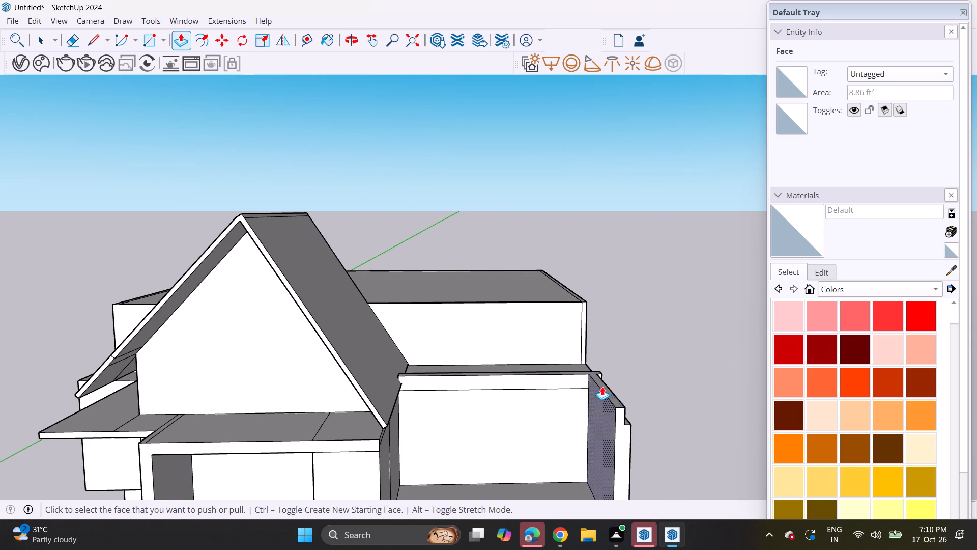
middle_drag(612, 402, 539, 387)
double_click(587, 419)
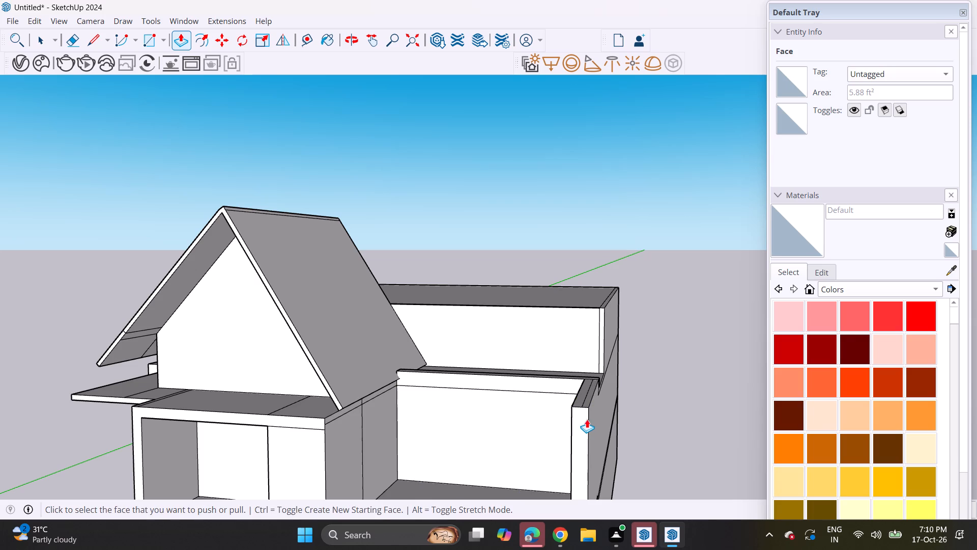
Delete the horizontal edge between the parapet and the recessed first-floor wall below it.
middle_drag(555, 437, 618, 382)
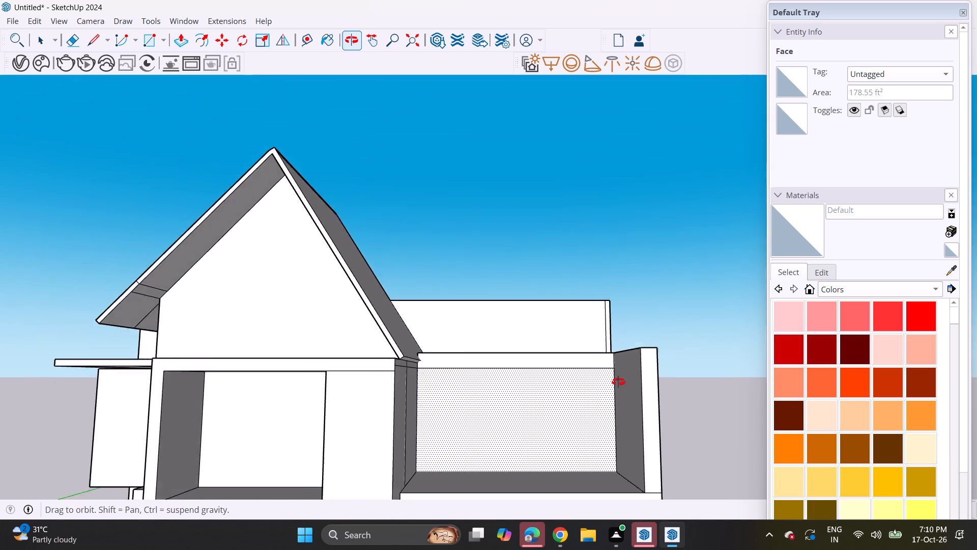
middle_drag(618, 382, 629, 352)
scroll(629, 352, down, 7)
shift+middle_drag(585, 387, 621, 352)
middle_drag(619, 362, 615, 384)
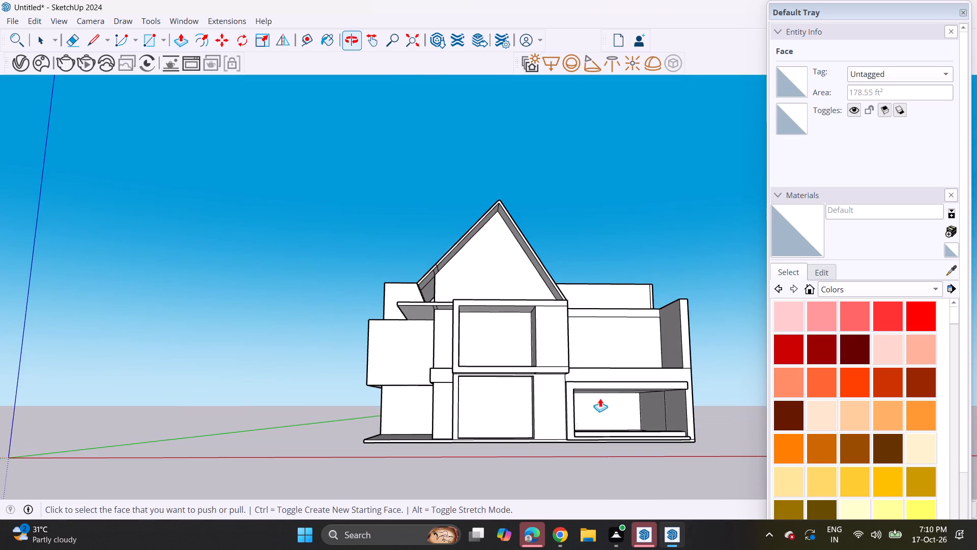
shift+middle_drag(584, 367, 584, 411)
middle_drag(620, 362, 618, 385)
scroll(647, 369, up, 4)
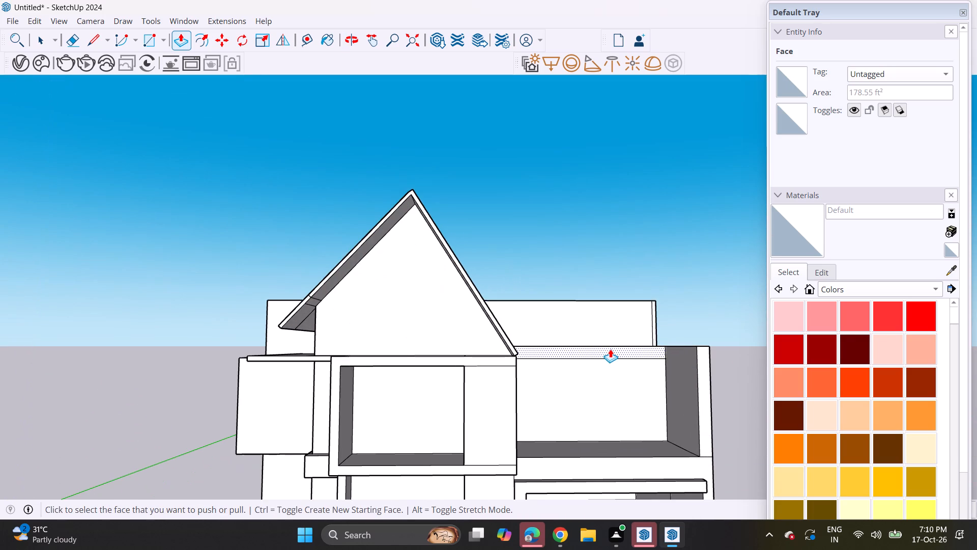
key(space)
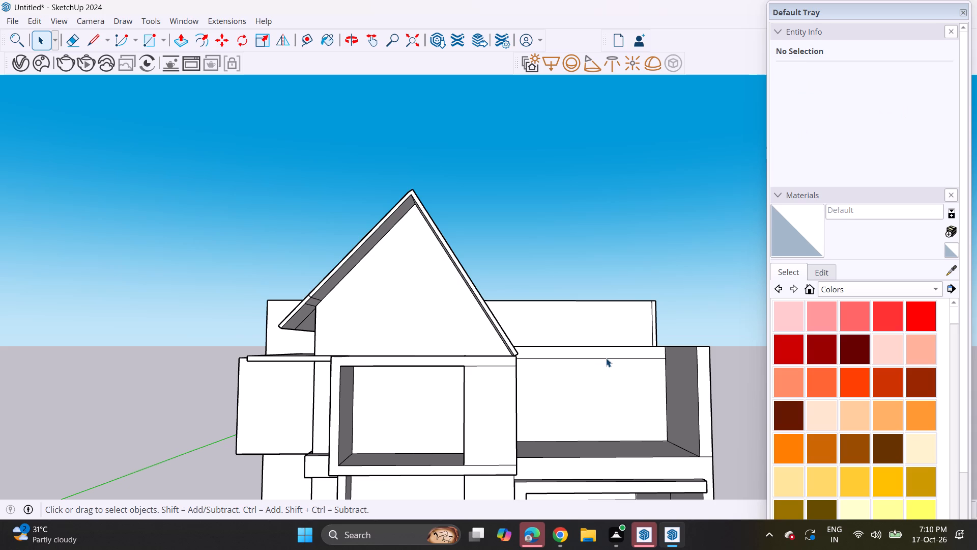
click(606, 356)
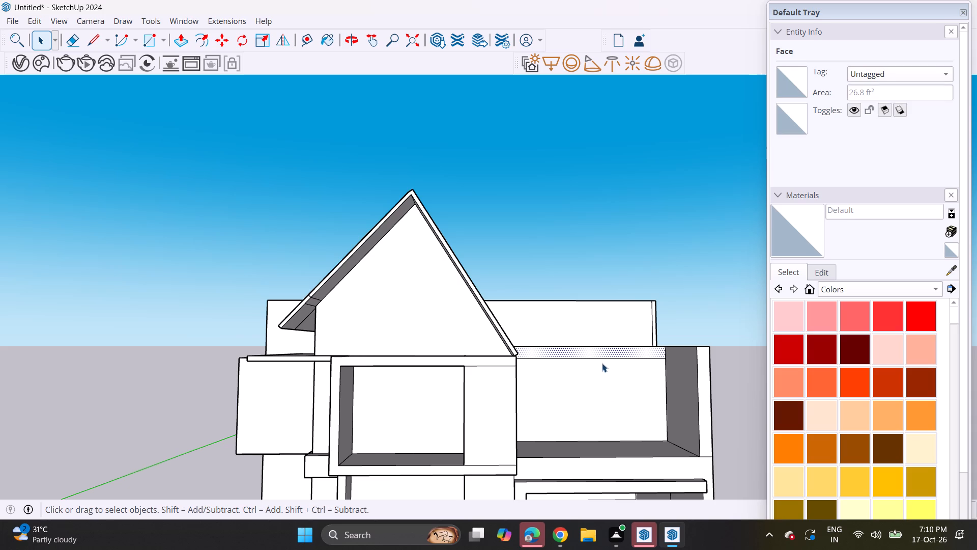
click(602, 359)
key(Delete)
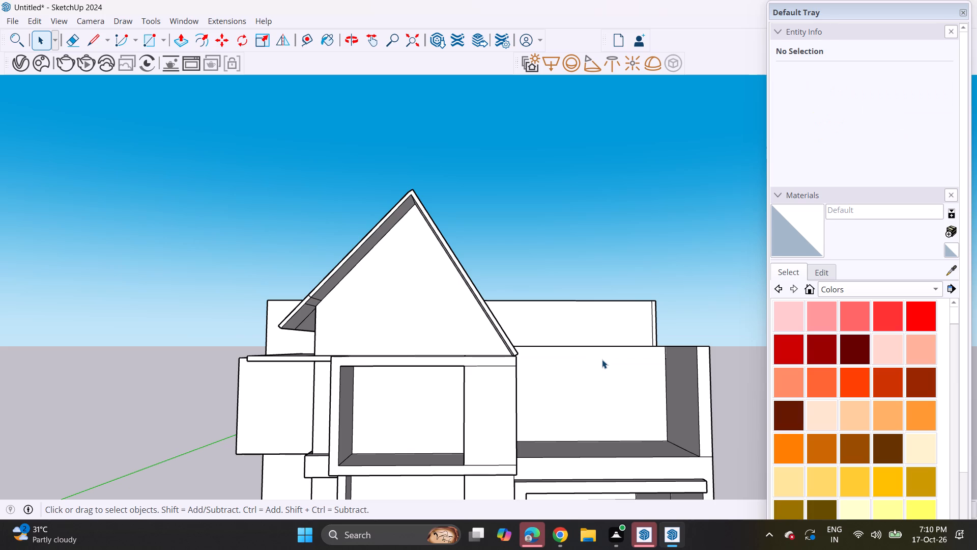
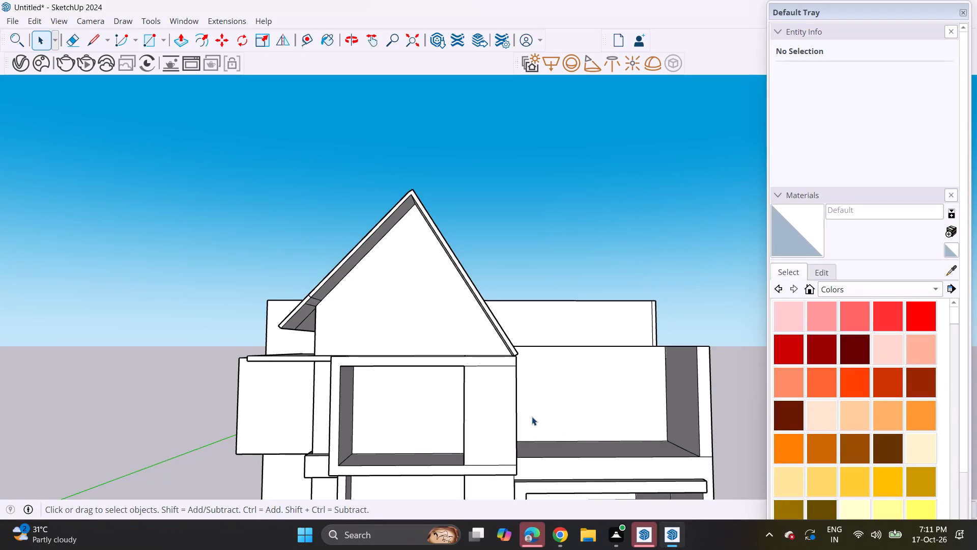
Examine the gable roof, side overhang and upper storeys from the front, side and above.
middle_drag(525, 412, 631, 408)
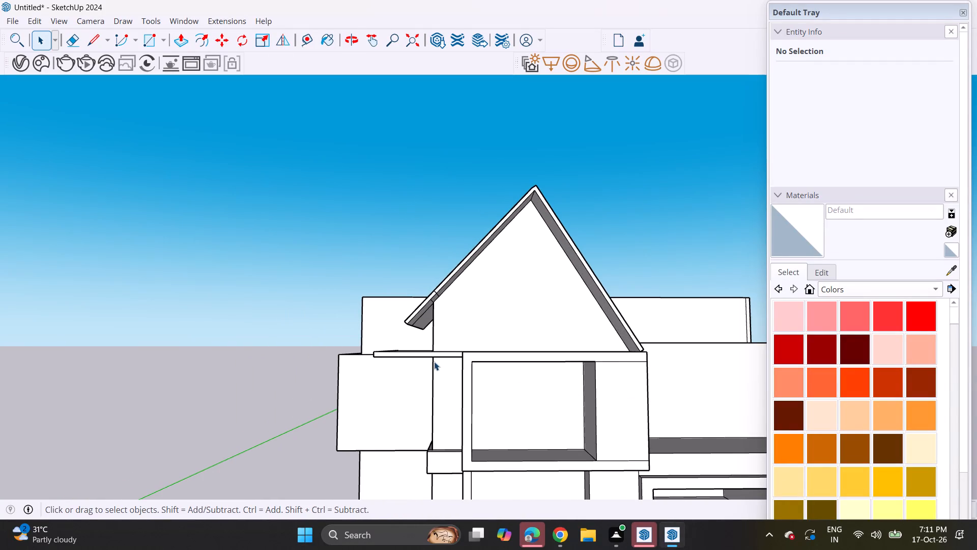
middle_drag(434, 359, 505, 356)
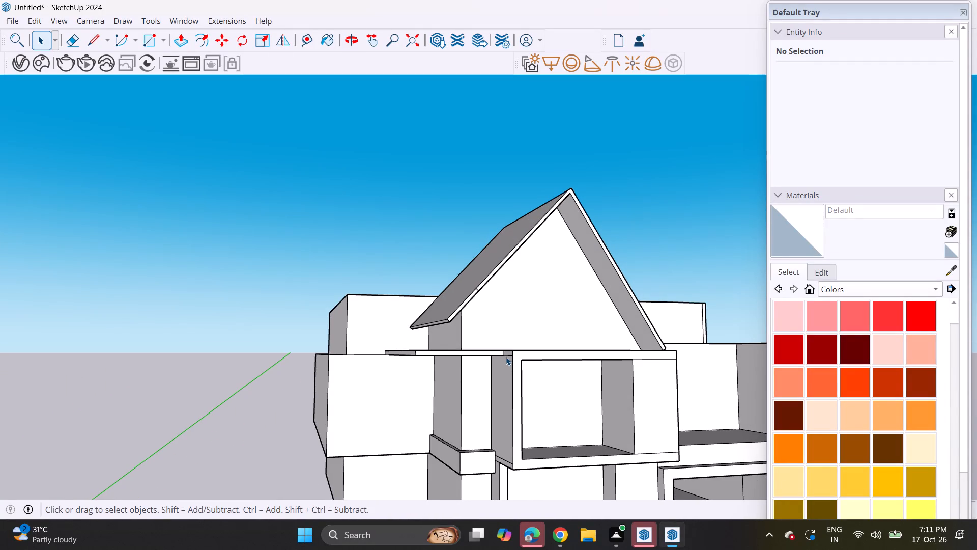
scroll(506, 356, up, 2)
middle_drag(506, 355, 422, 343)
scroll(422, 345, down, 2)
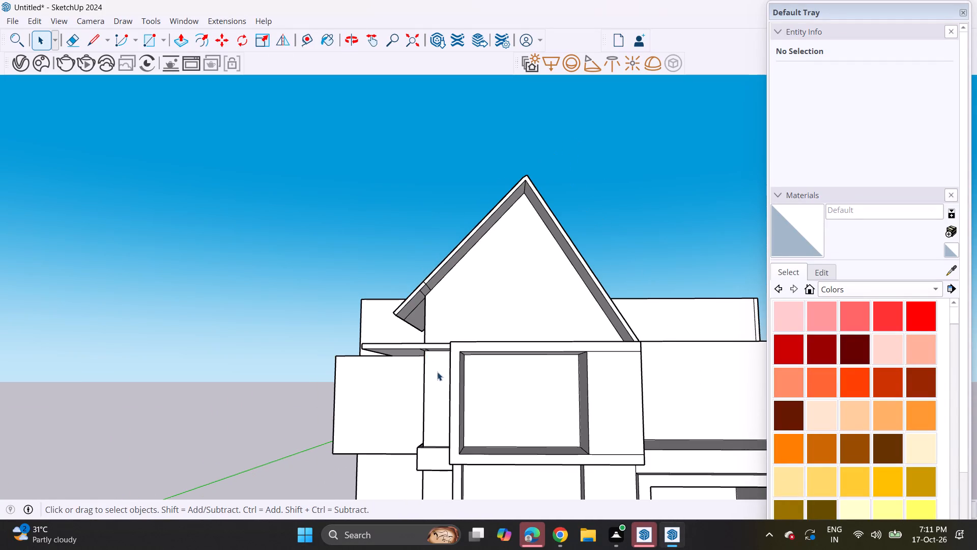
scroll(491, 399, down, 4)
middle_drag(457, 296, 469, 434)
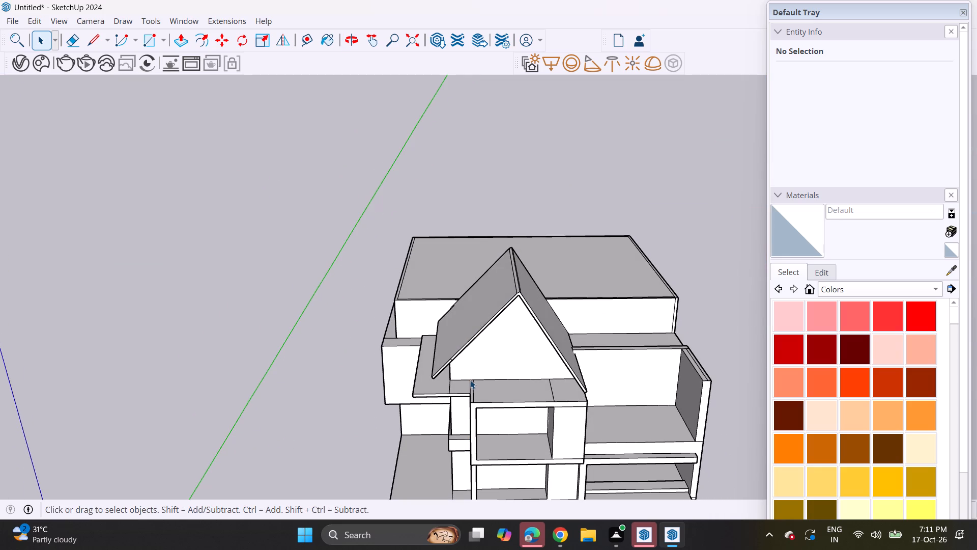
middle_drag(468, 371, 456, 225)
middle_drag(480, 288, 486, 401)
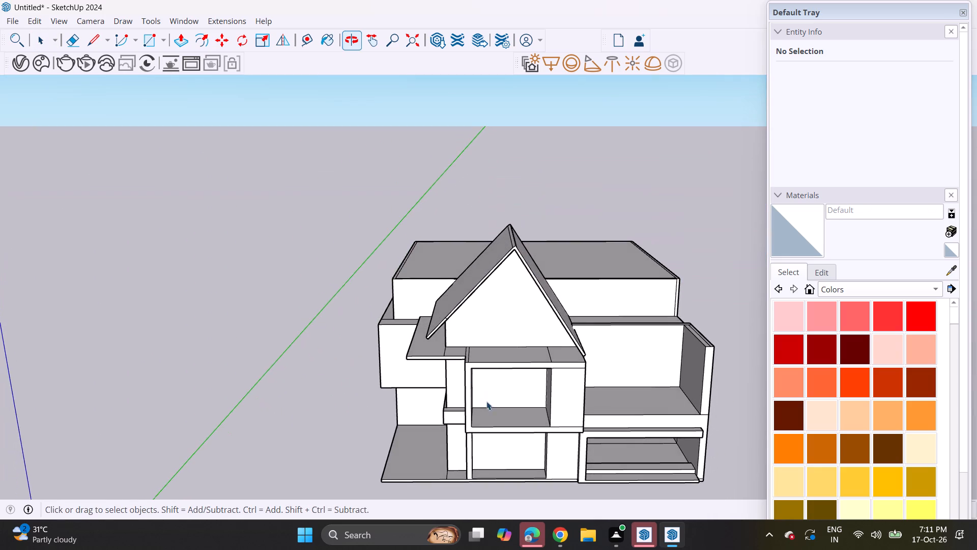
Erase the stray edges on the underside of the gable roof's lower overhang beside the gable wall.
scroll(466, 341, up, 5)
middle_drag(479, 308, 451, 199)
scroll(478, 306, up, 1)
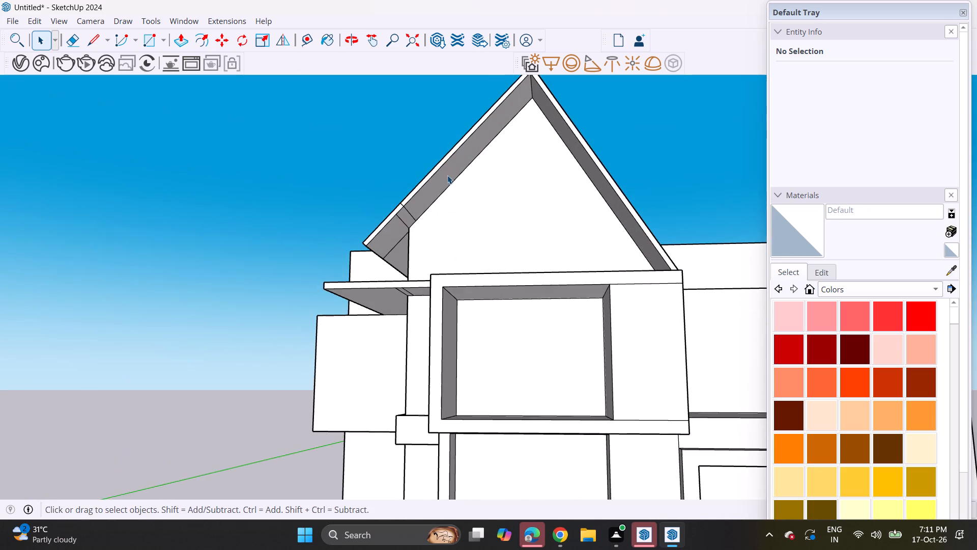
scroll(441, 192, up, 3)
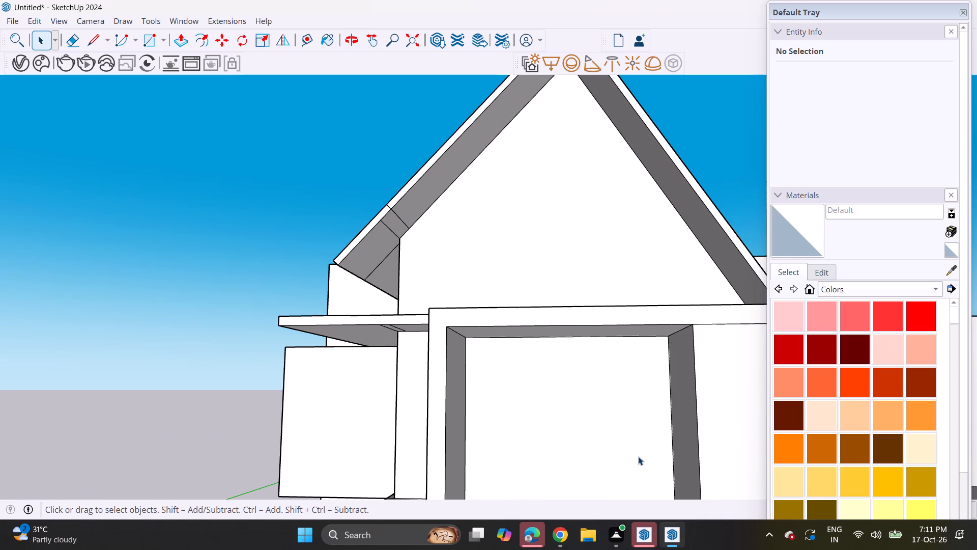
click(76, 48)
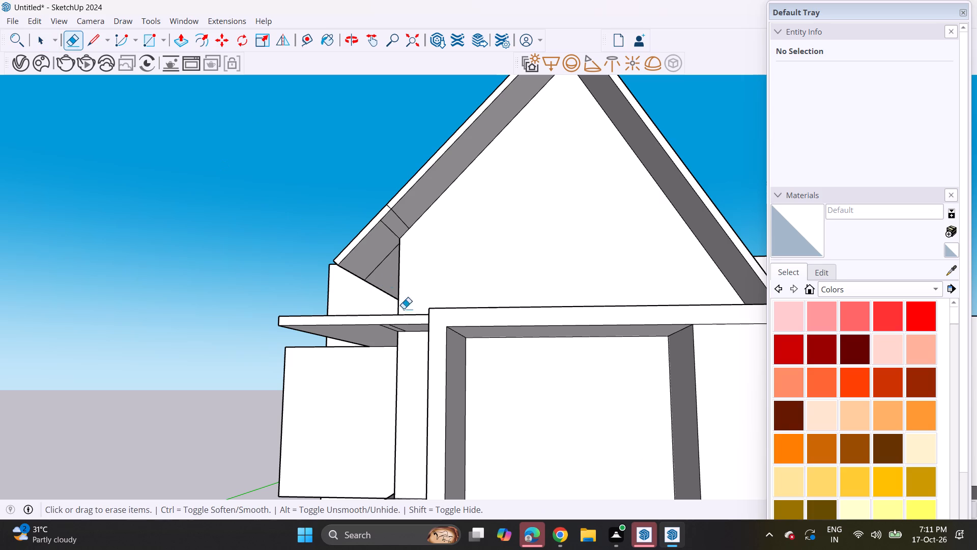
click(406, 224)
scroll(378, 197, up, 7)
drag(413, 213, 407, 228)
drag(407, 264, 401, 290)
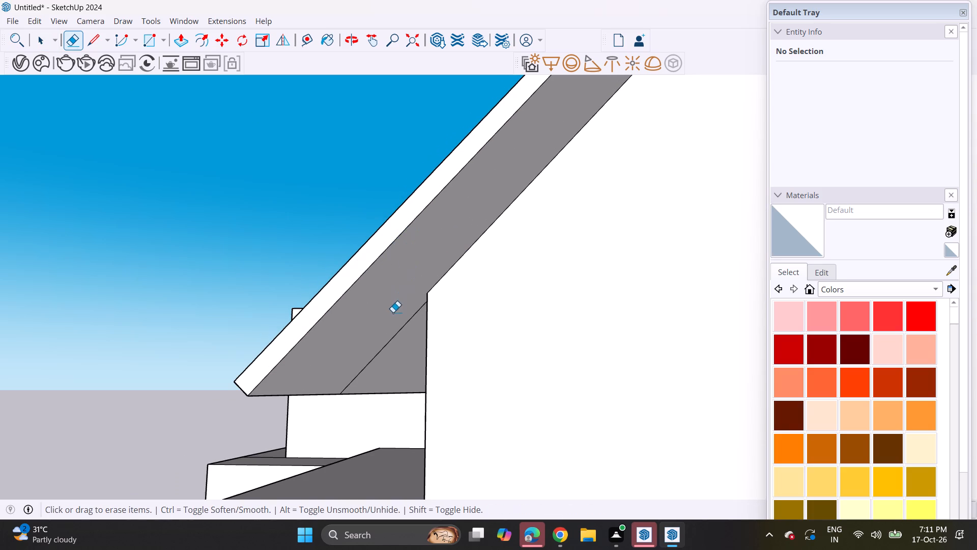
drag(393, 316, 399, 339)
scroll(391, 328, down, 10)
middle_drag(438, 265, 436, 292)
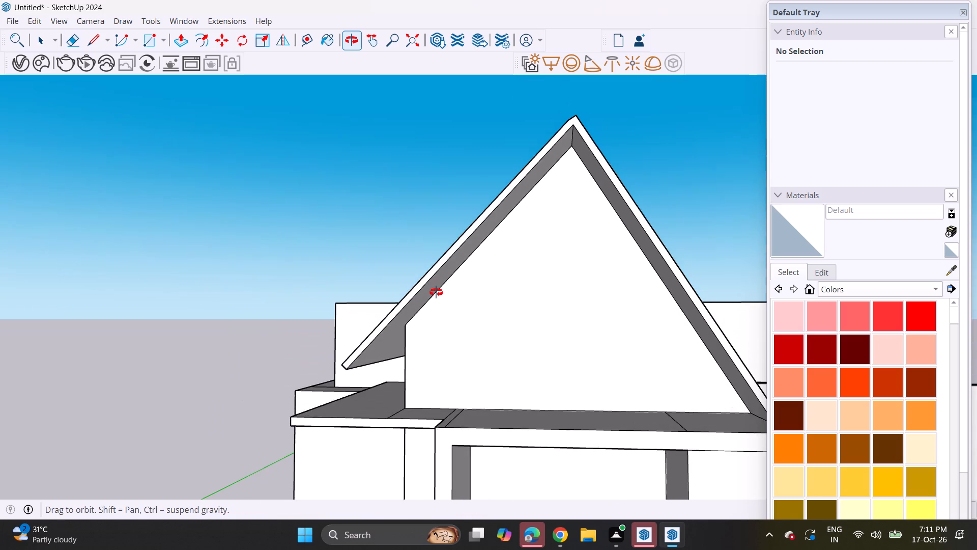
middle_drag(436, 292, 446, 293)
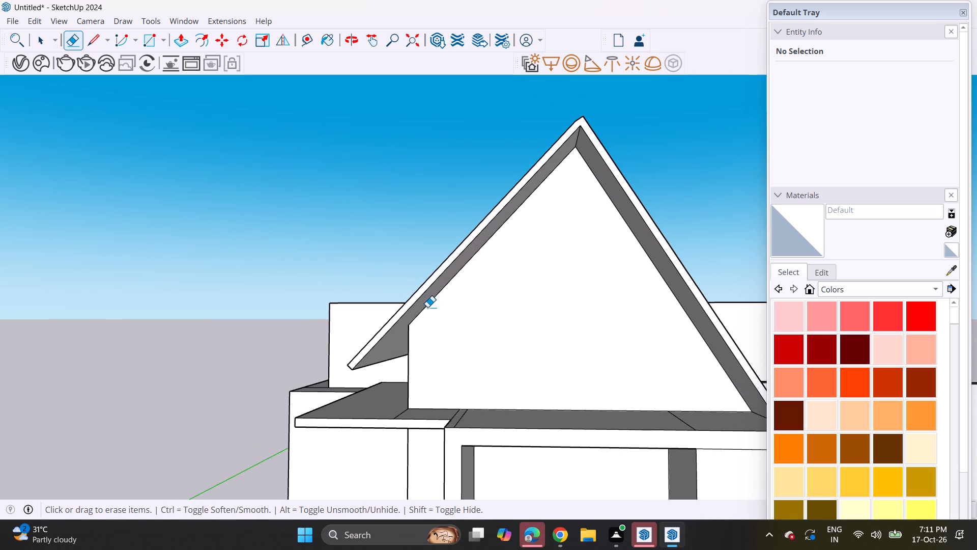
Erase the leftover dividing edges on the flat slab in front of the gable wall.
middle_drag(500, 406, 477, 511)
drag(443, 450, 455, 466)
click(403, 442)
double_click(403, 442)
click(390, 436)
drag(398, 442, 401, 446)
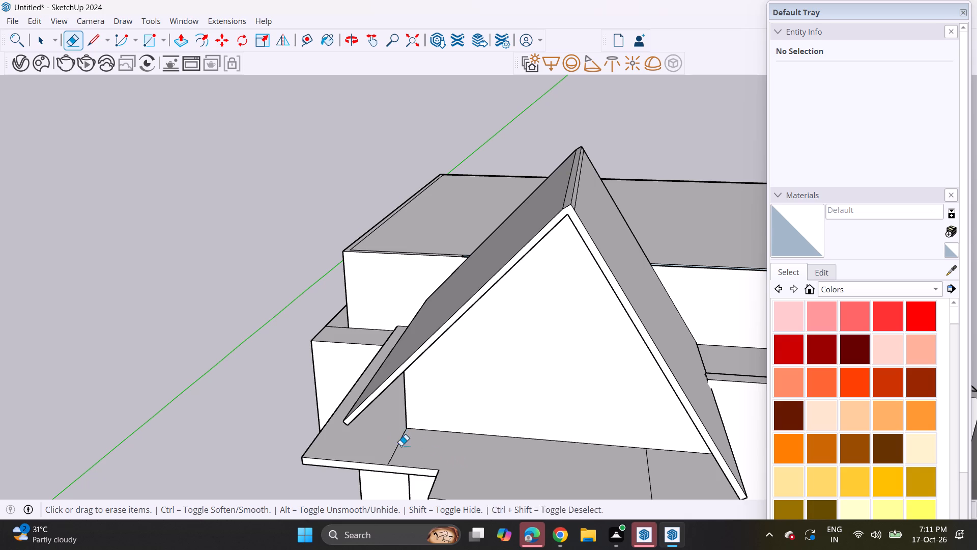
drag(401, 446, 405, 448)
click(665, 468)
drag(659, 469, 644, 474)
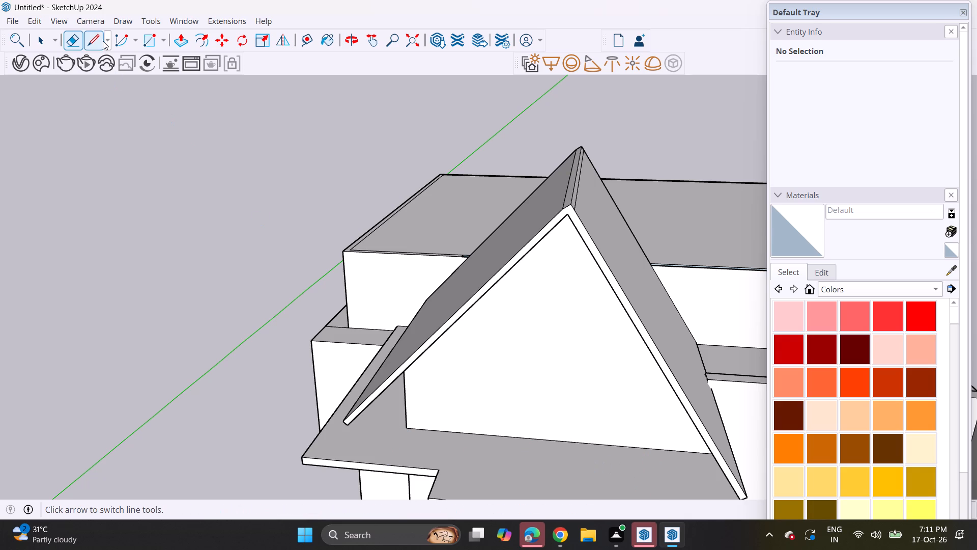
Draw a narrow rectangle of about 4.57 ft² on the flat slab, just in front of the gable wall's outer corner.
click(96, 45)
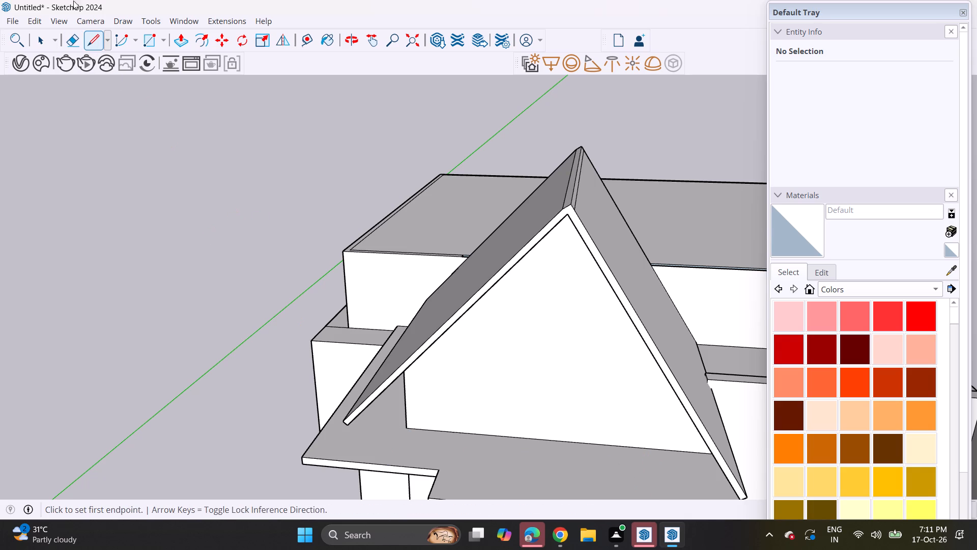
click(142, 44)
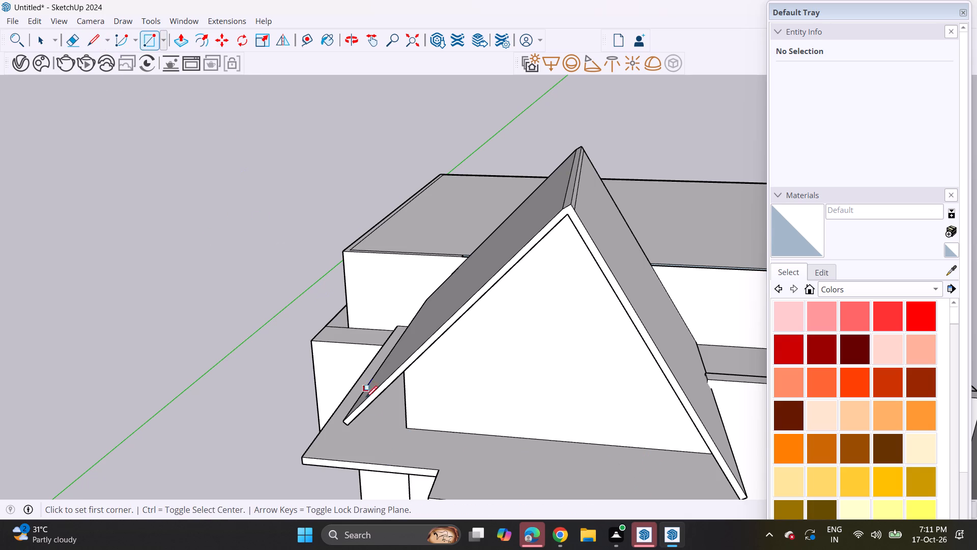
middle_drag(438, 462, 454, 390)
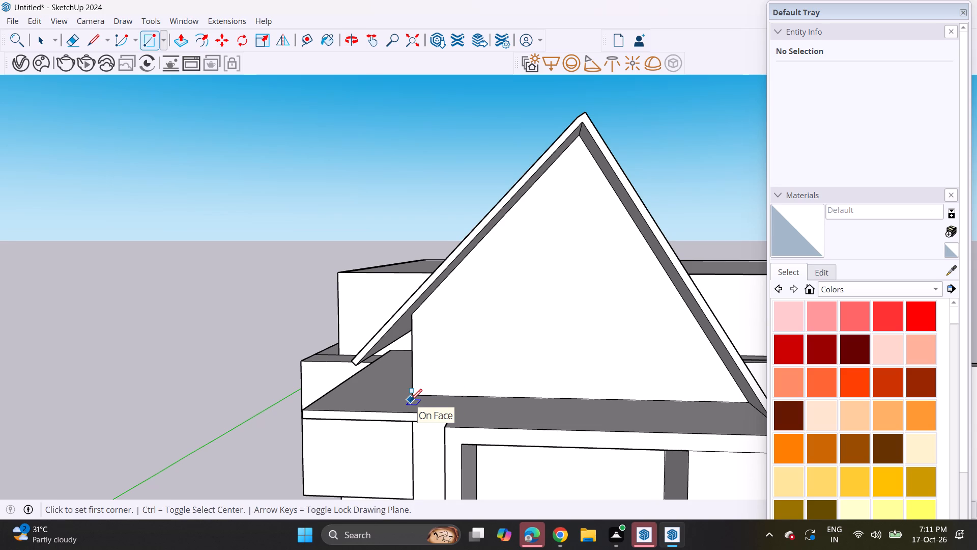
scroll(410, 401, up, 2)
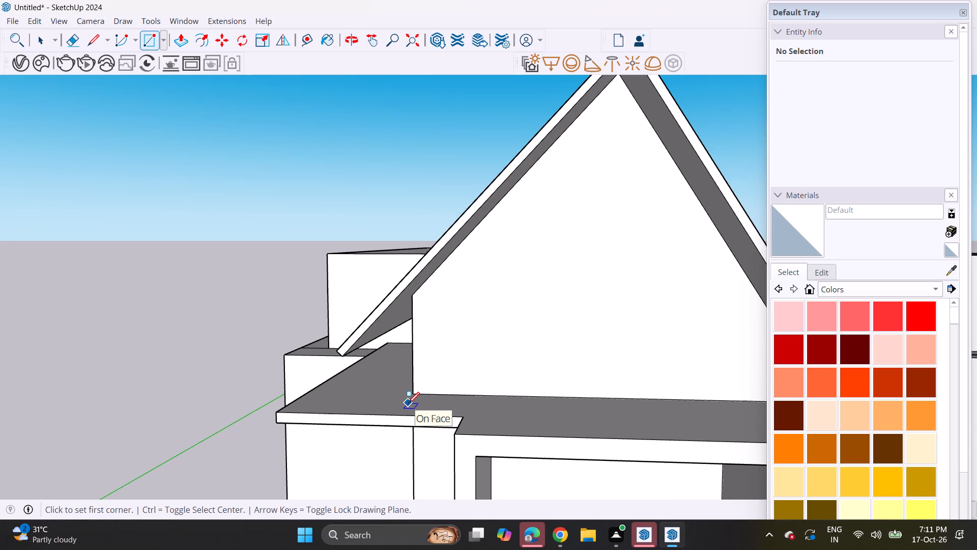
click(409, 401)
middle_drag(541, 409, 536, 456)
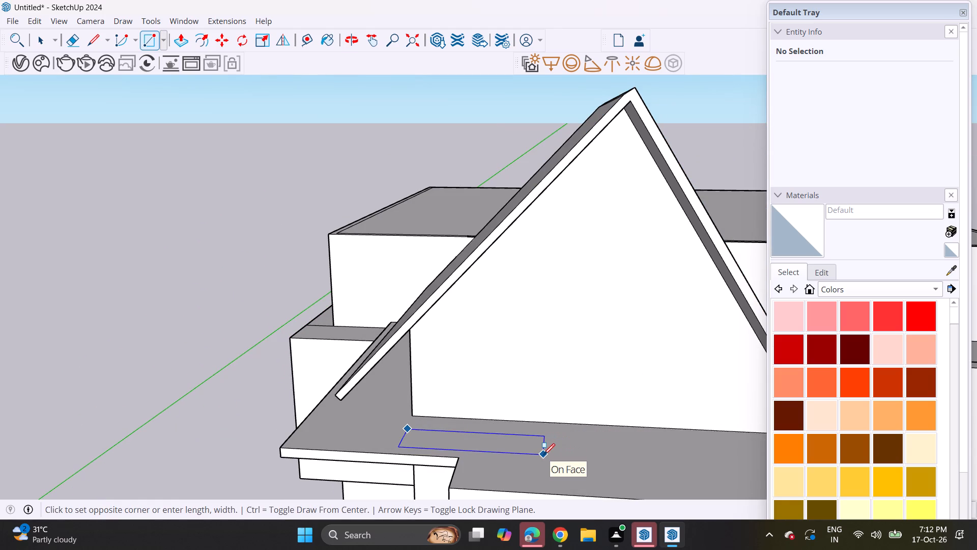
scroll(543, 454, down, 2)
middle_drag(543, 454, 549, 402)
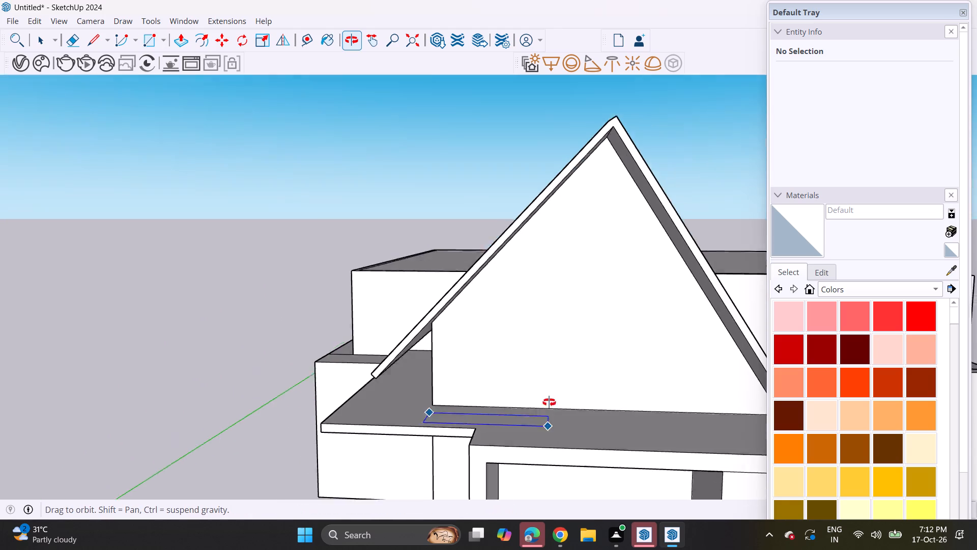
middle_drag(549, 402, 549, 402)
middle_click(549, 402)
middle_drag(510, 421, 523, 375)
middle_drag(522, 366, 505, 466)
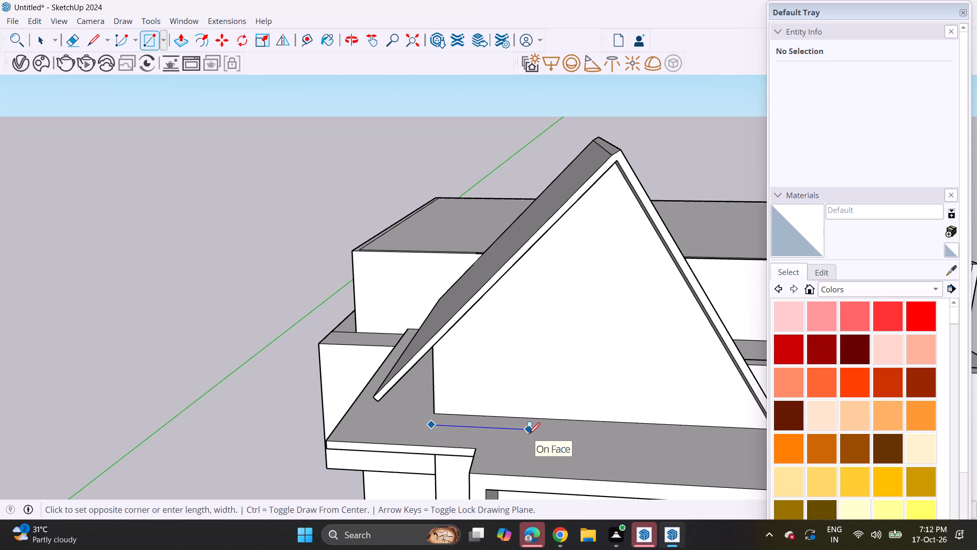
scroll(526, 434, up, 6)
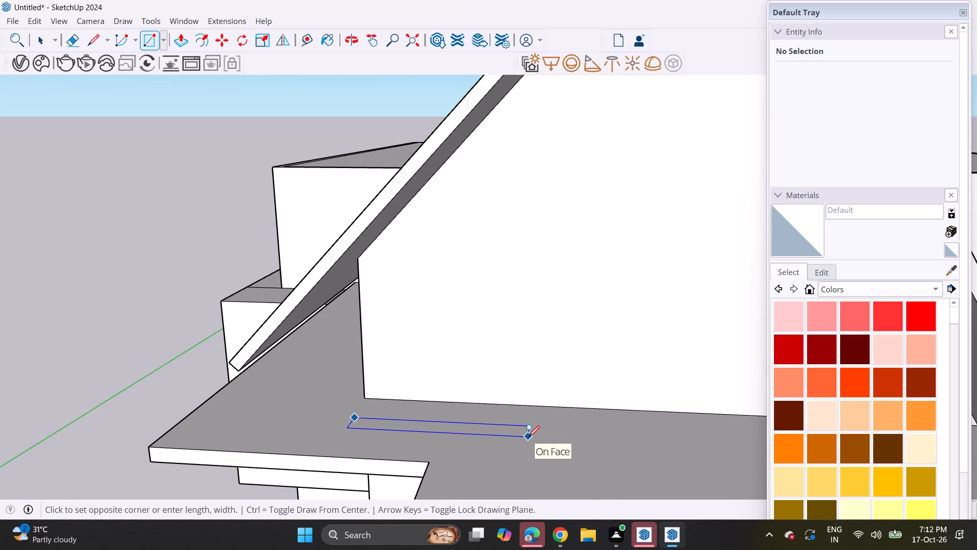
click(528, 437)
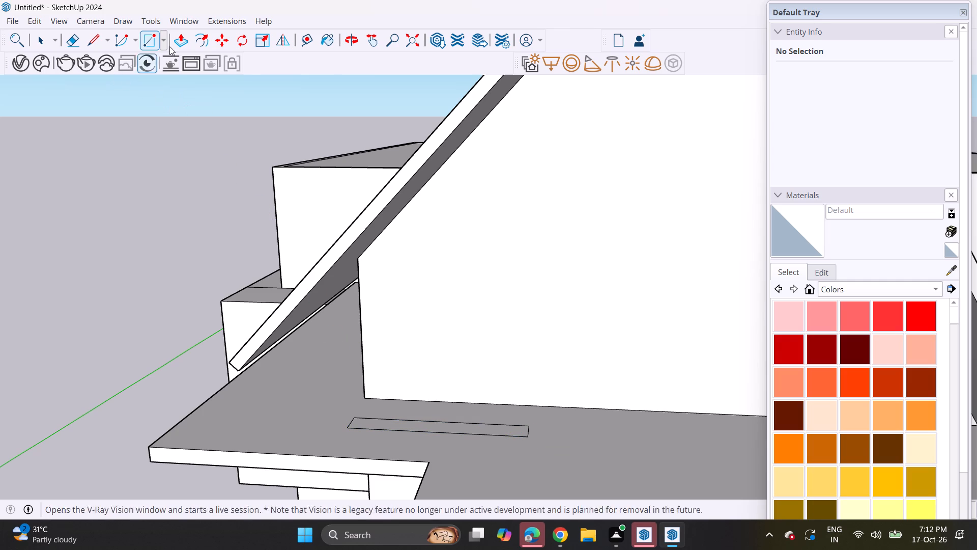
Move the narrow rectangle slightly forward on the slab, away from the gable wall.
key(space)
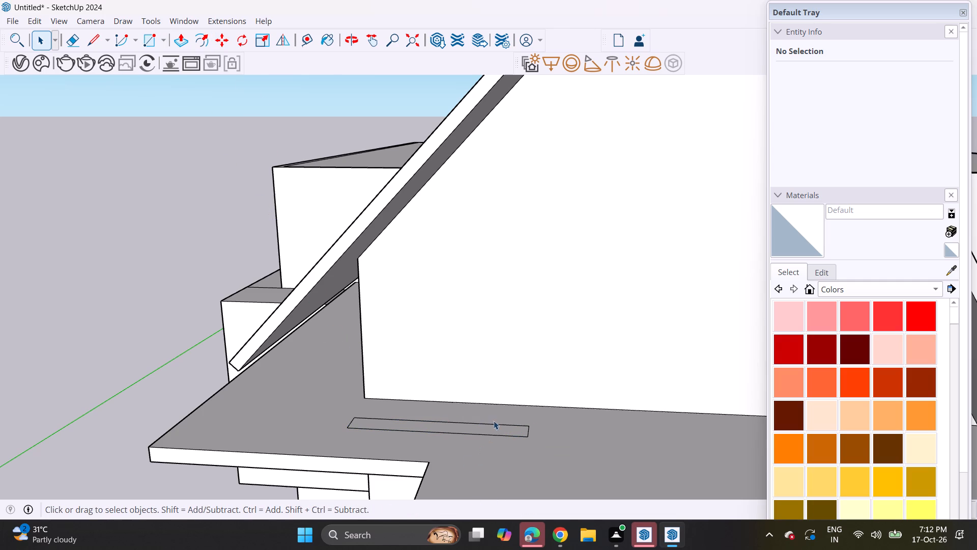
double_click(493, 429)
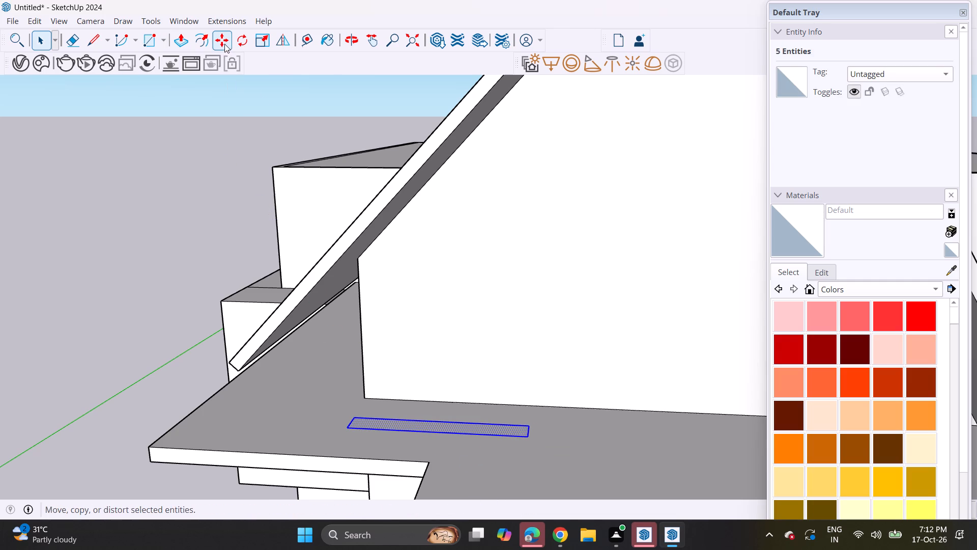
click(224, 44)
click(440, 419)
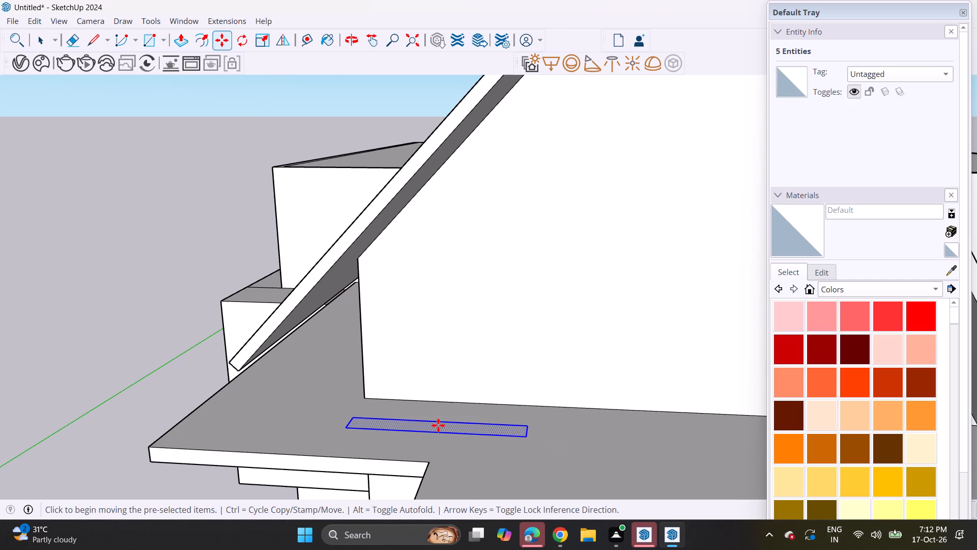
click(436, 437)
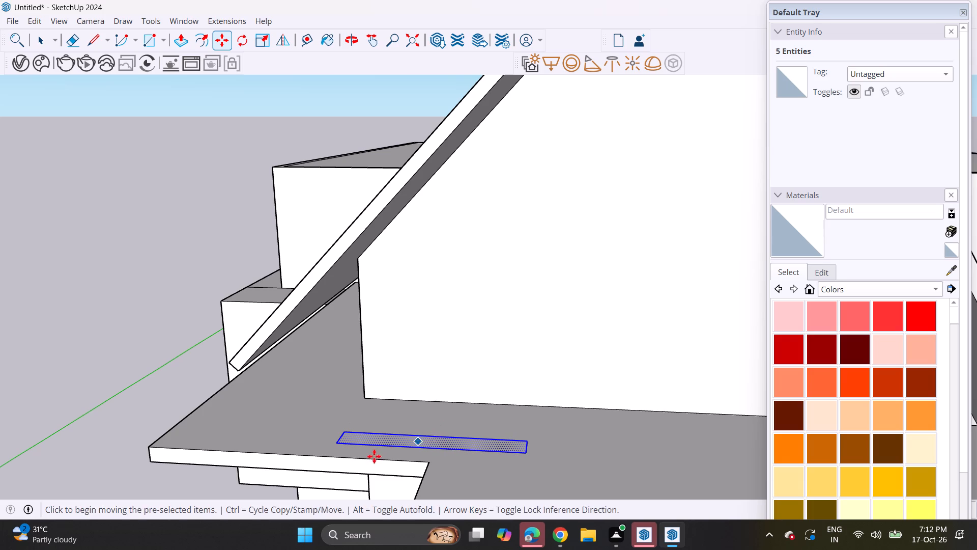
Push/pull the narrow rectangle upward into an upright wall panel that passes through the sloping roof.
middle_drag(371, 456, 359, 443)
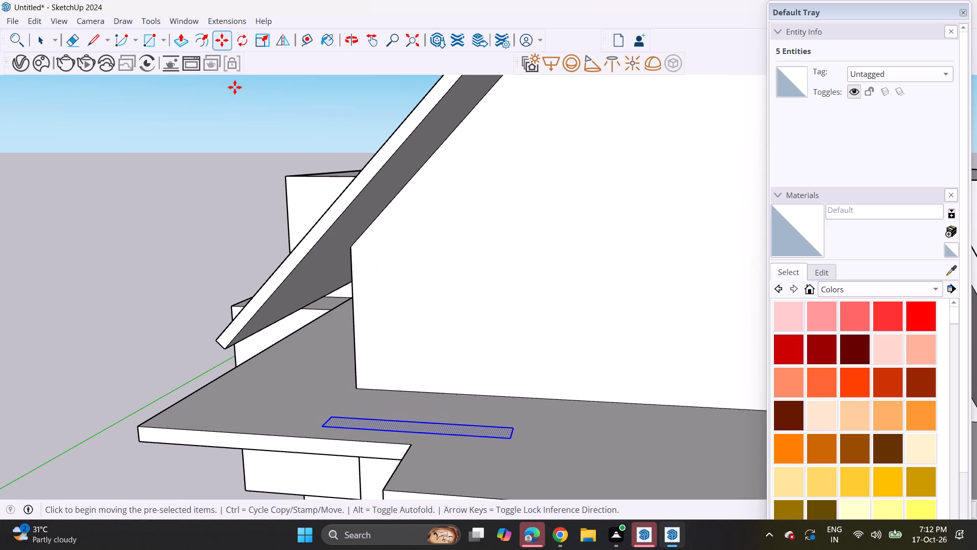
drag(181, 39, 198, 47)
key(grave)
key(Escape)
key(Escape)
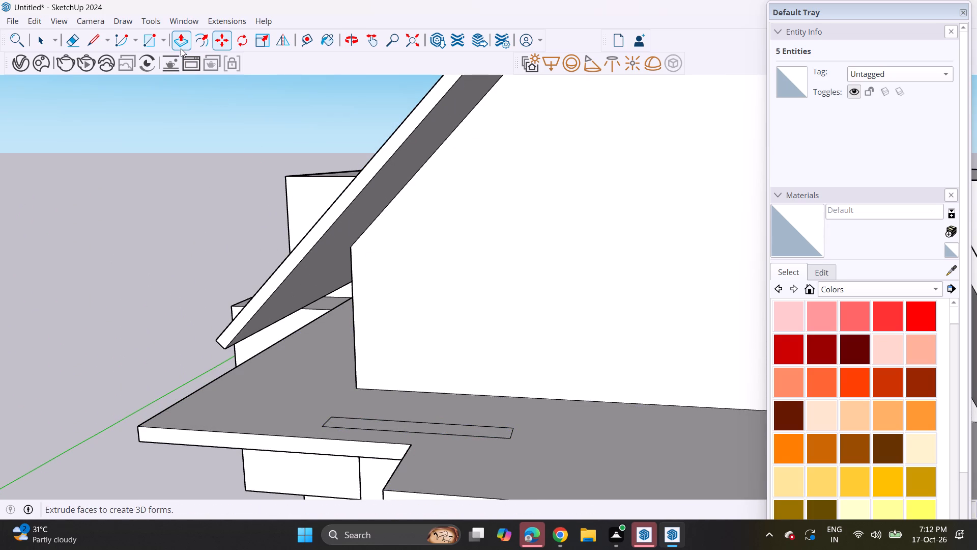
click(181, 46)
click(423, 427)
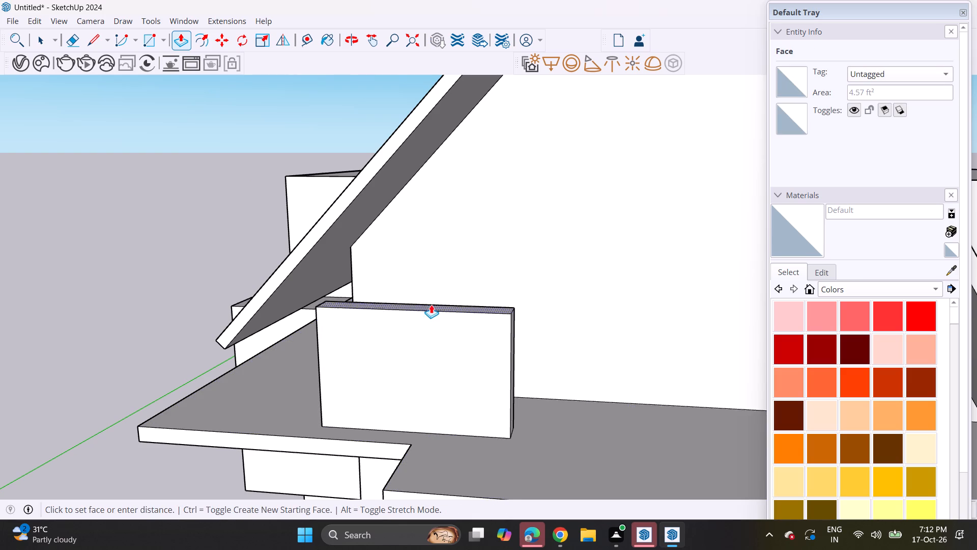
scroll(429, 304, down, 4)
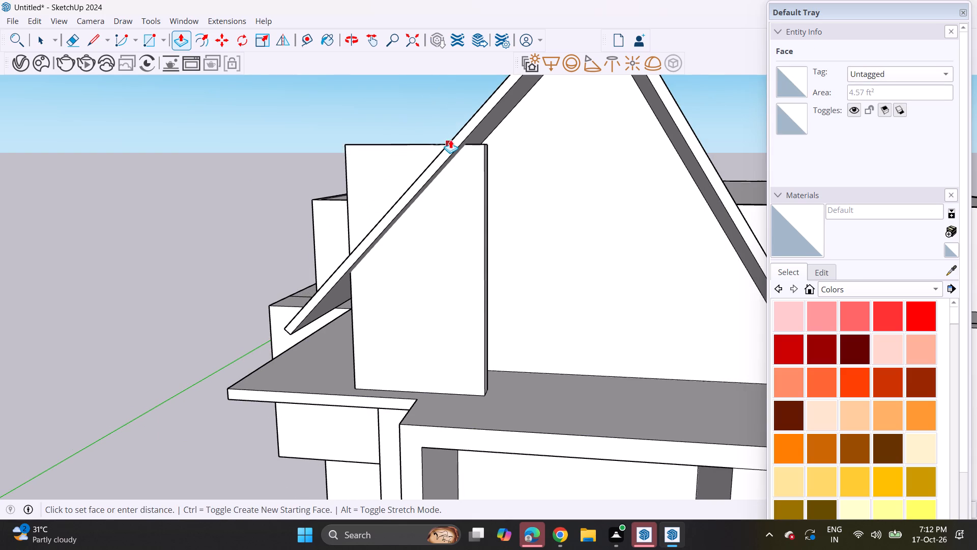
click(481, 114)
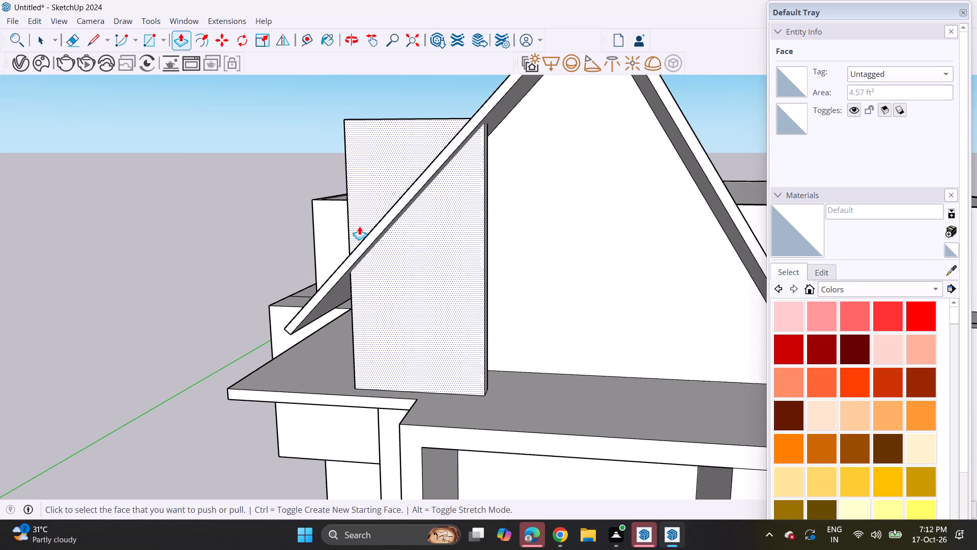
Draw a line along the sloping roof surface where the upright wall panel's front face passes through it.
middle_drag(359, 226, 454, 271)
scroll(509, 254, up, 3)
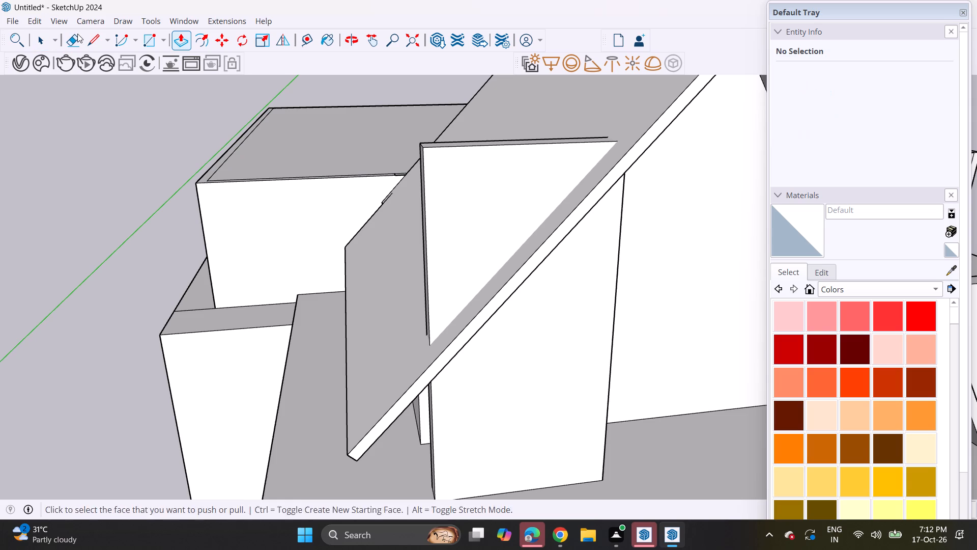
click(90, 38)
click(617, 145)
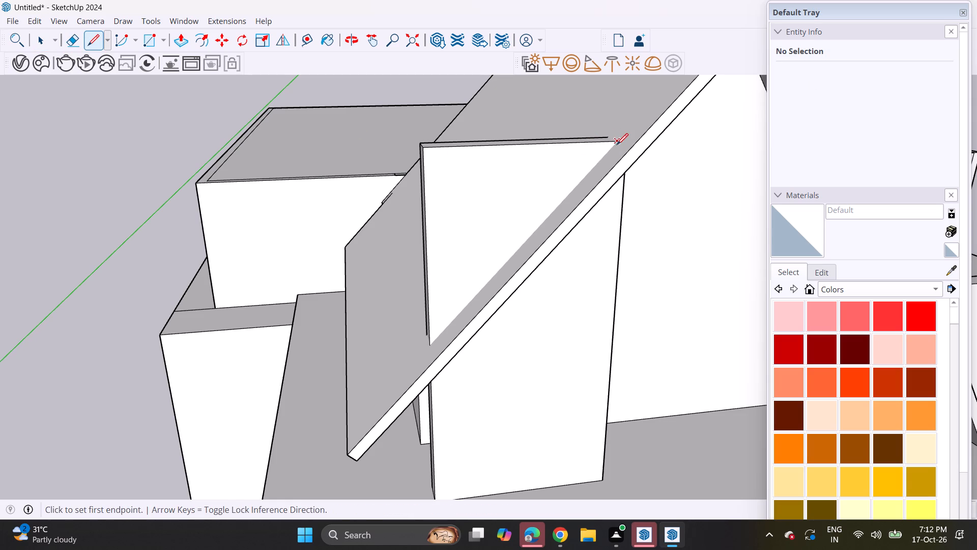
scroll(431, 345, up, 9)
click(431, 344)
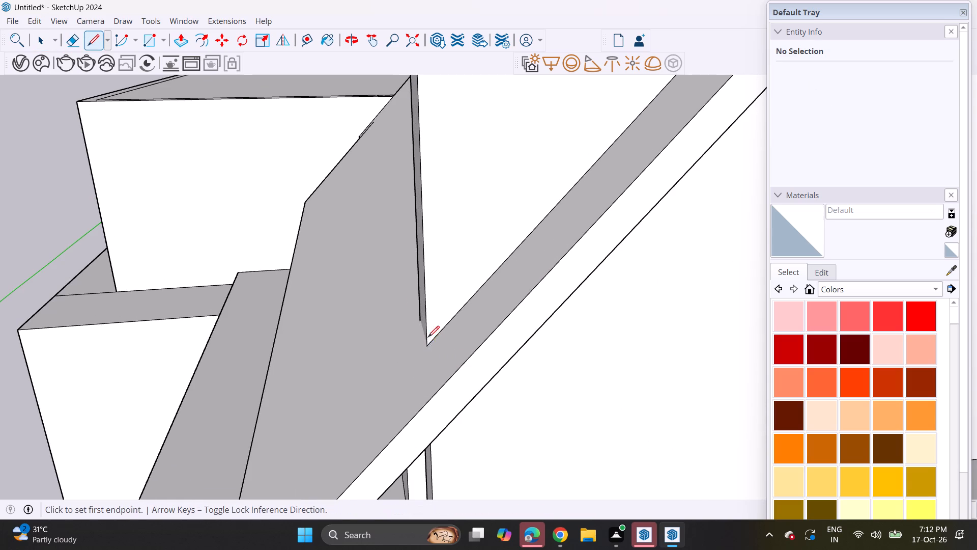
Push/pull away the triangular part of the wall panel that rises above the sloping roof.
scroll(426, 319, down, 13)
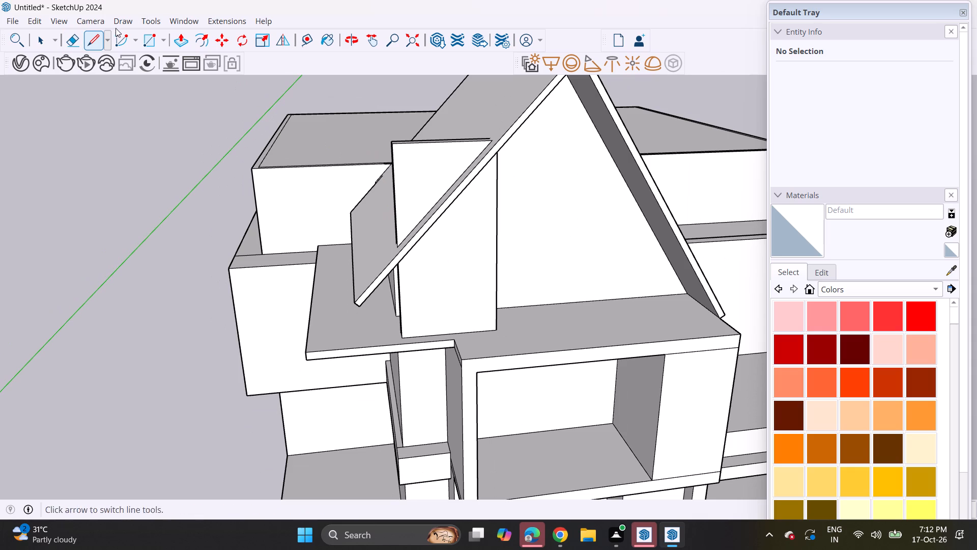
click(187, 39)
click(420, 186)
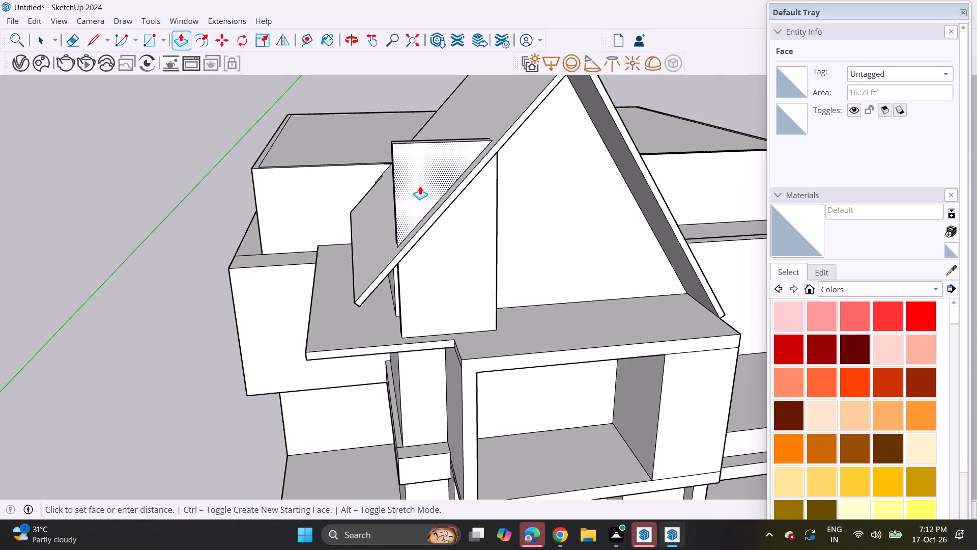
click(417, 171)
middle_drag(472, 177, 384, 119)
scroll(383, 119, down, 2)
middle_drag(398, 156, 452, 150)
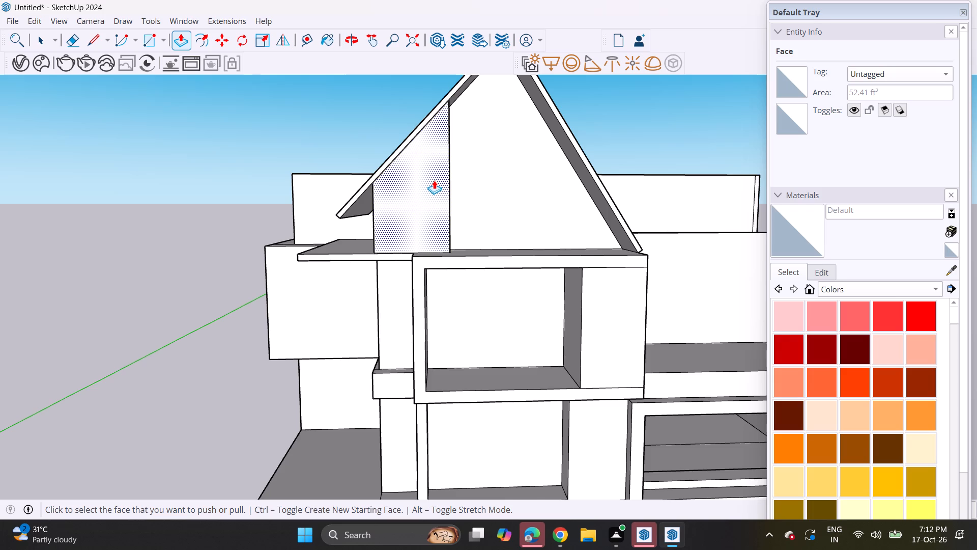
Offset the outline of the wall panel's front face slightly inward to form a thin border.
scroll(436, 181, up, 6)
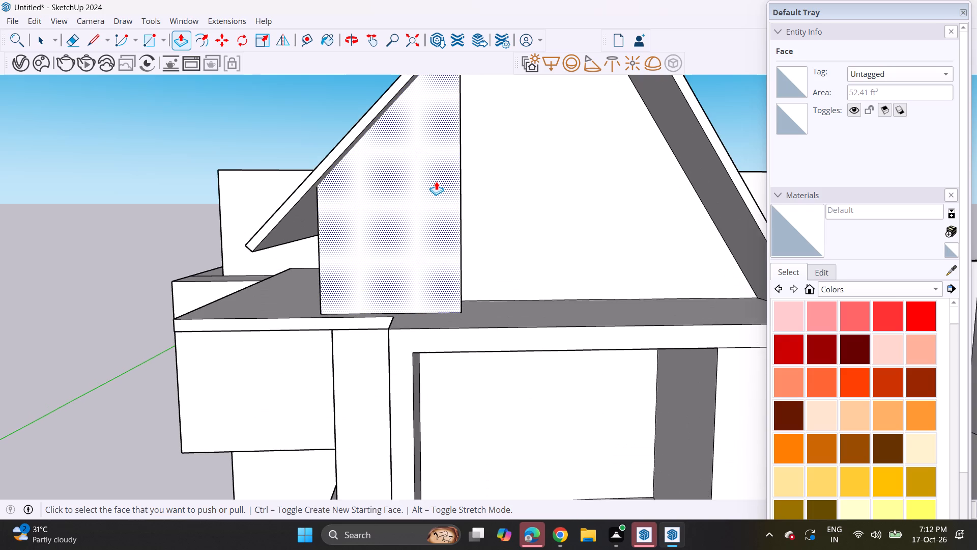
scroll(436, 181, up, 1)
scroll(429, 185, down, 3)
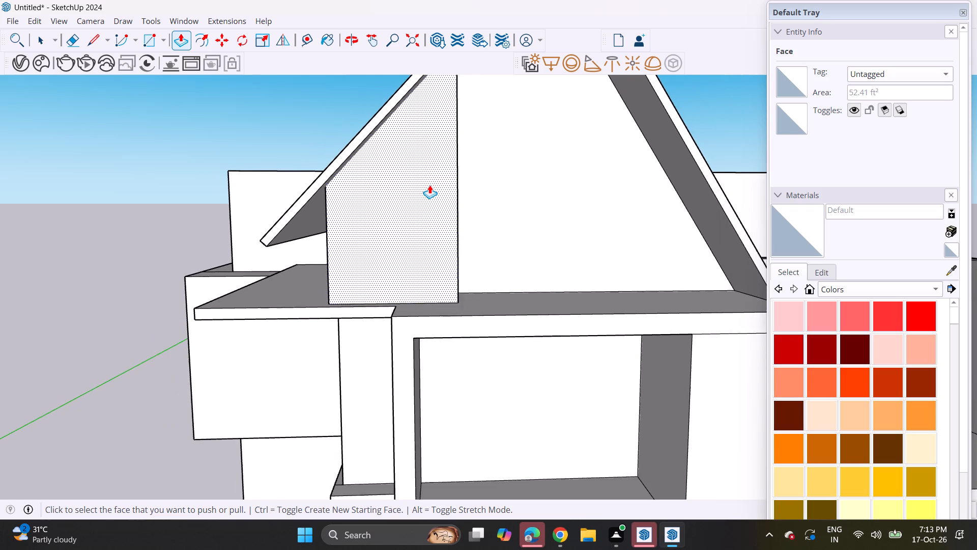
shift+middle_drag(428, 184, 469, 211)
scroll(456, 207, up, 6)
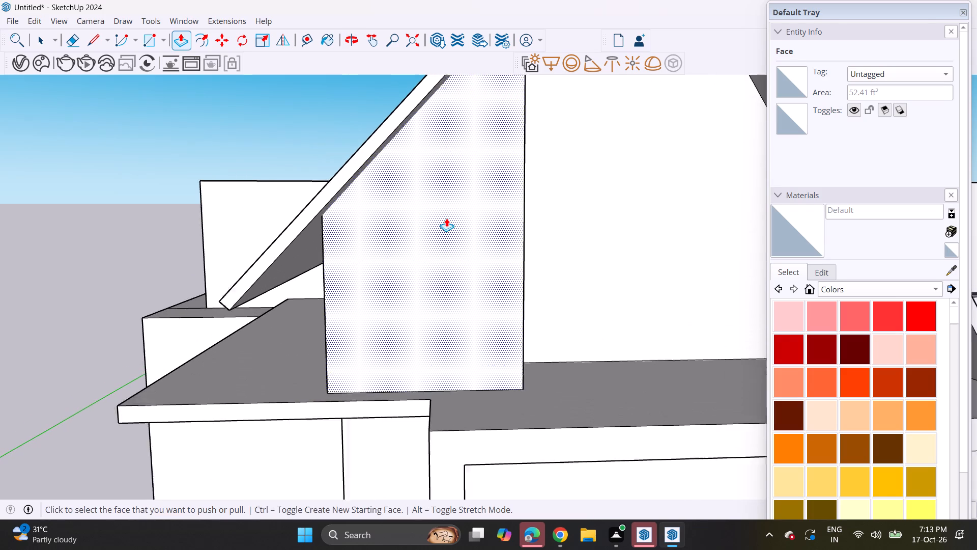
click(94, 42)
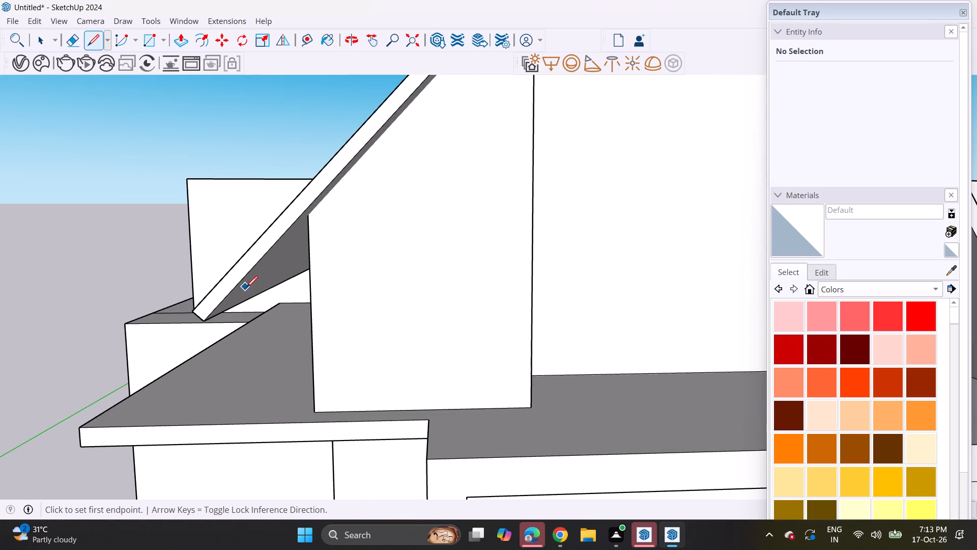
click(199, 37)
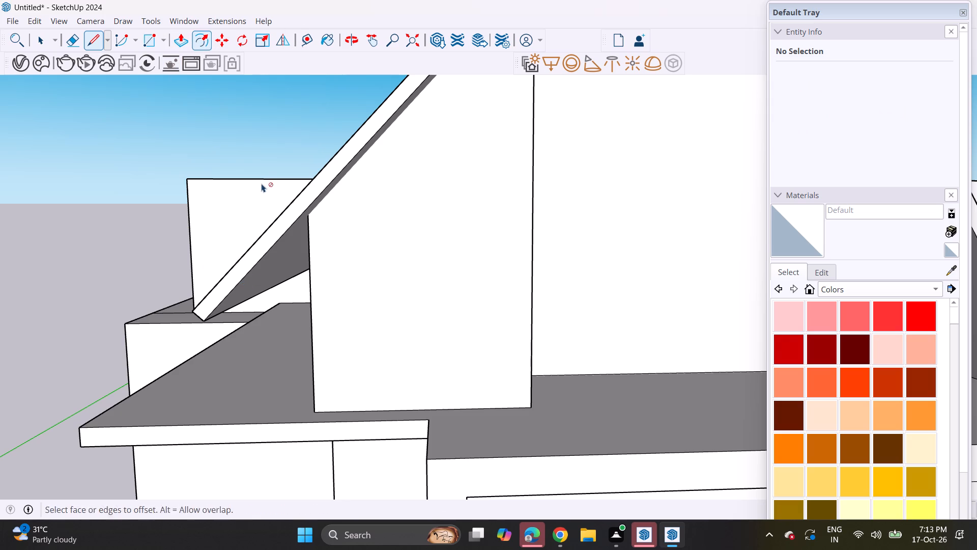
click(314, 276)
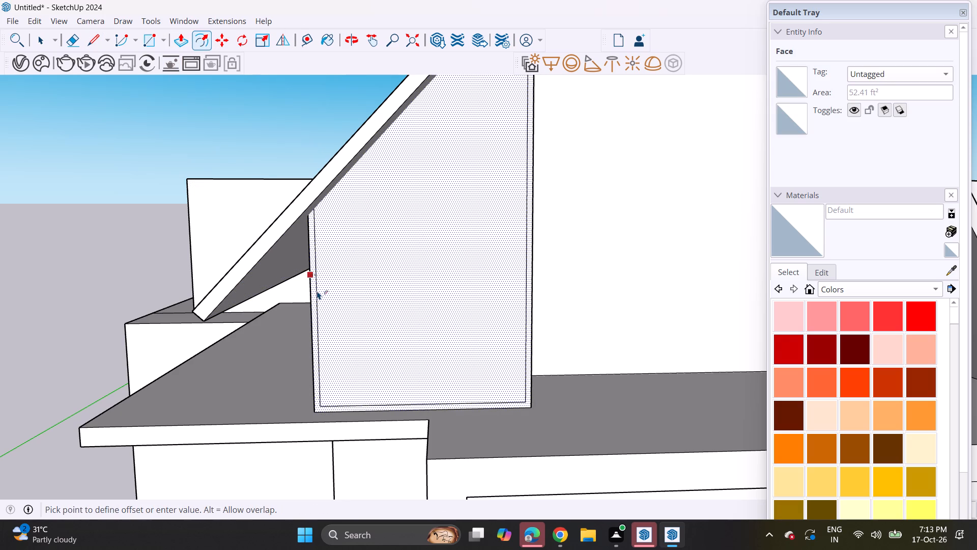
click(317, 291)
Draw a sloped line parallel to the roof underside, joining the two vertical offset lines near the panel's top.
click(93, 40)
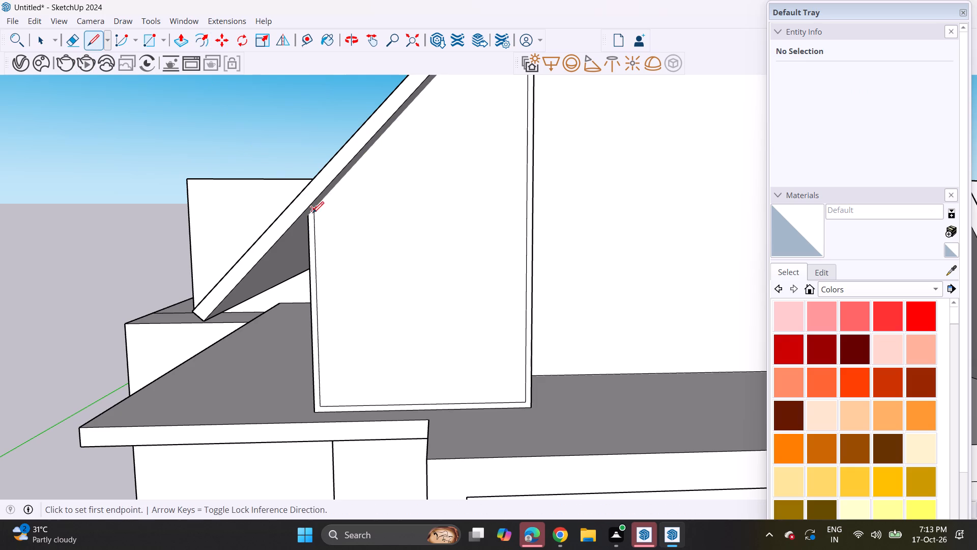
click(313, 216)
scroll(375, 170, down, 2)
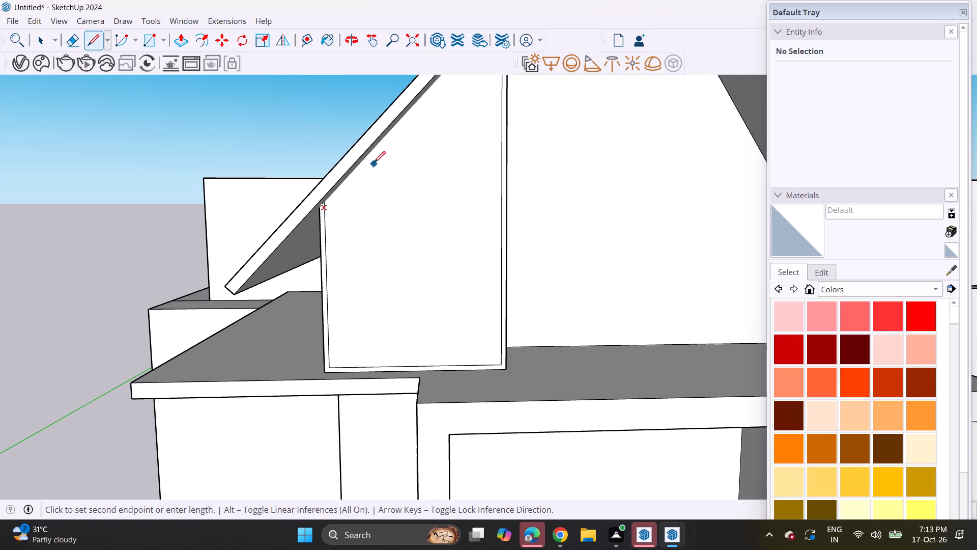
shift+middle_drag(374, 162, 355, 222)
middle_drag(418, 176, 412, 142)
shift+middle_drag(412, 124, 387, 239)
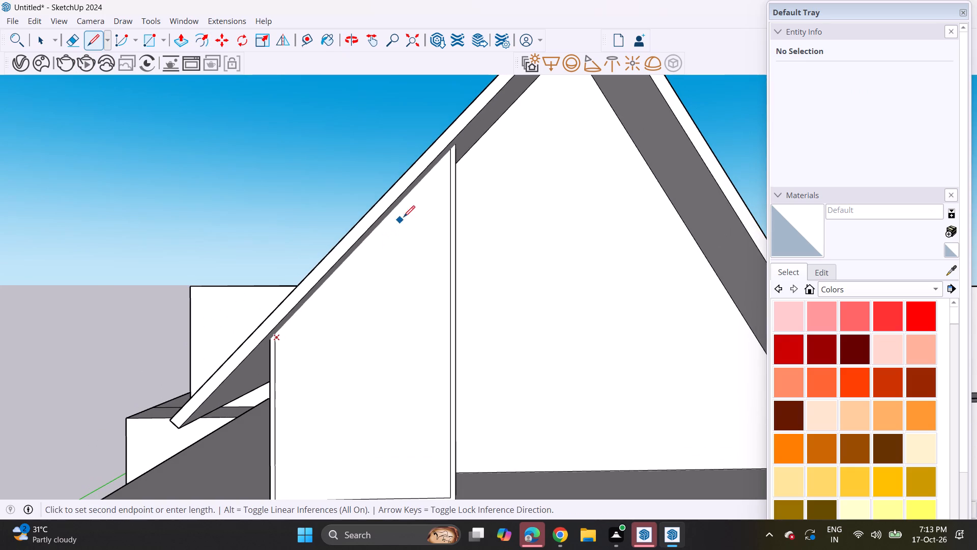
click(451, 163)
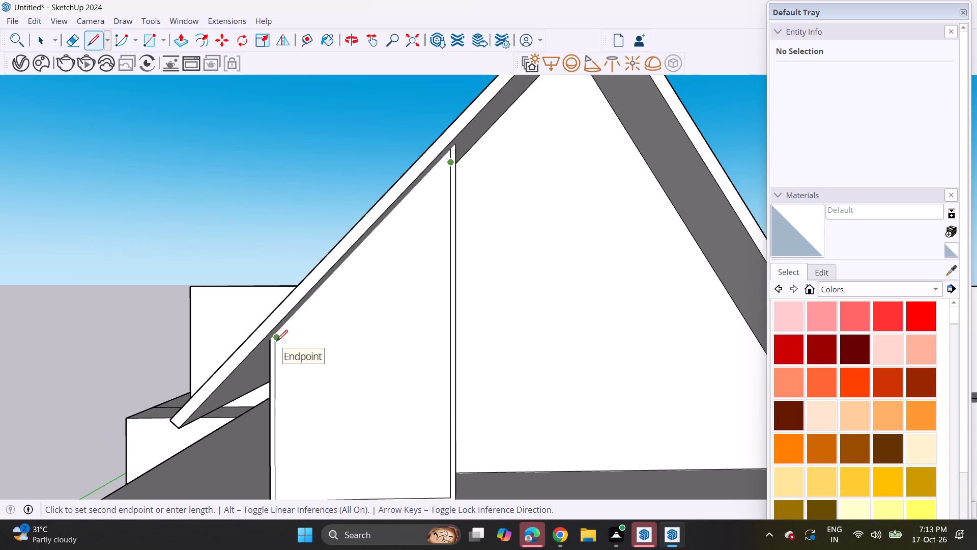
click(275, 351)
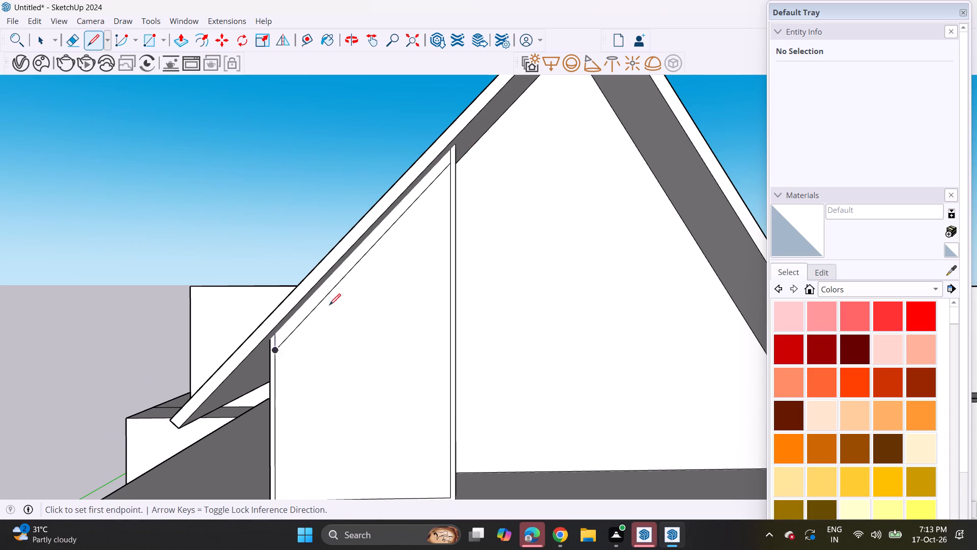
Erase the short vertical line stubs above the sloped border line at both sides of the wall panel.
scroll(336, 300, down, 2)
scroll(239, 363, up, 3)
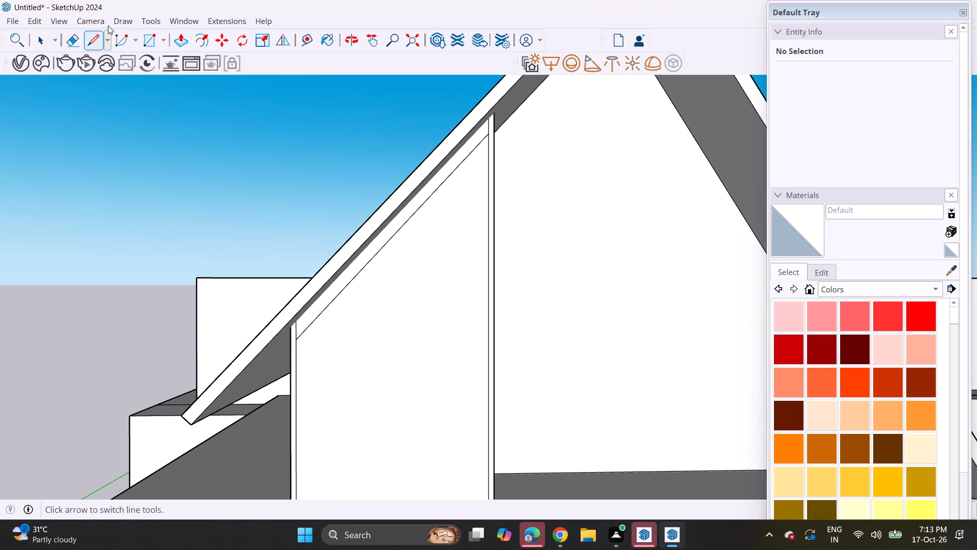
click(76, 32)
scroll(298, 325, up, 3)
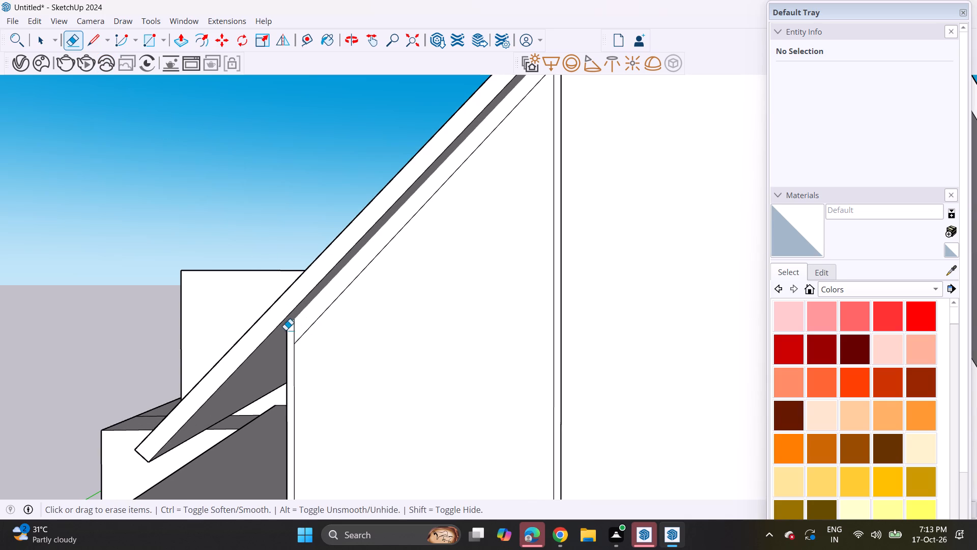
click(293, 335)
scroll(314, 314, down, 5)
scroll(510, 119, up, 3)
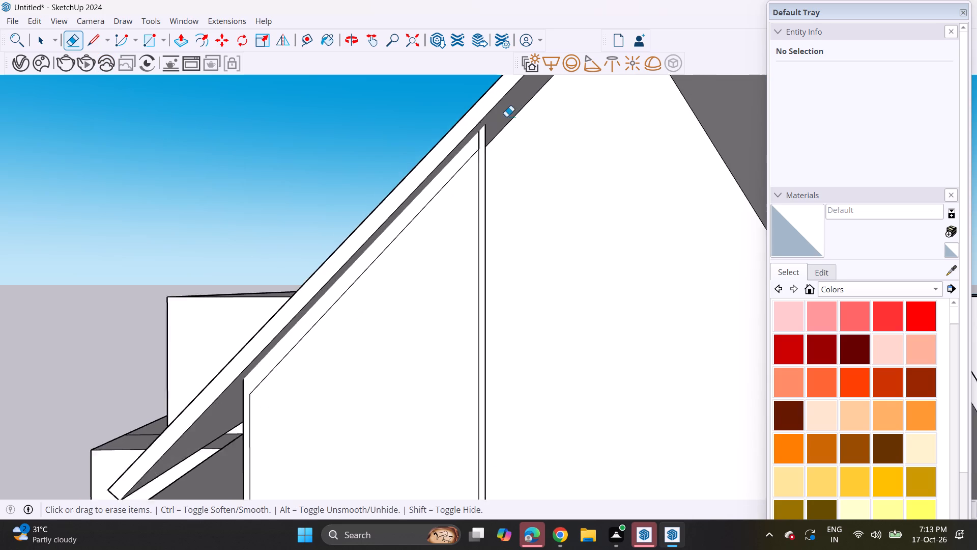
scroll(473, 133, up, 5)
click(474, 144)
scroll(465, 169, down, 11)
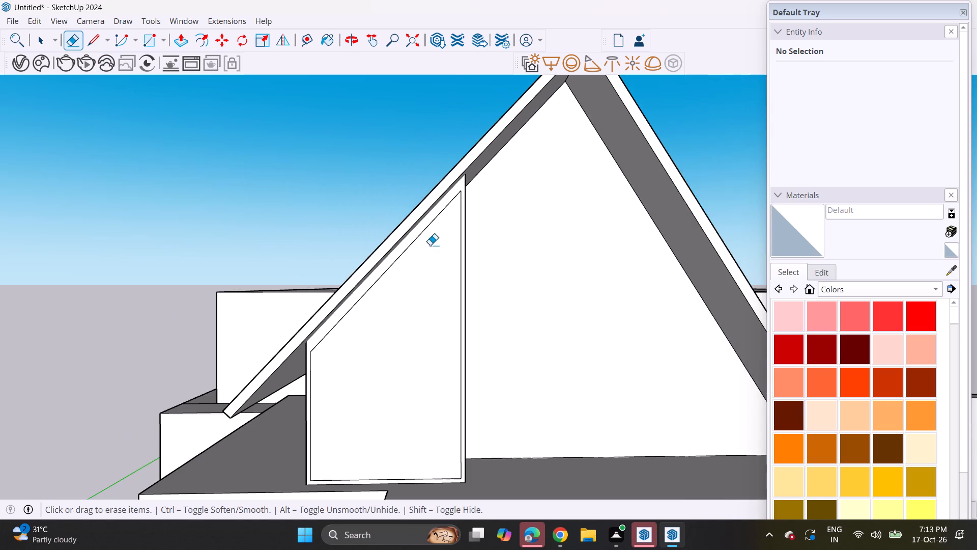
Draw a small square of about 5.35 in² inside the border at the lower corner of the panel's taller side.
shift+middle_drag(411, 312, 456, 248)
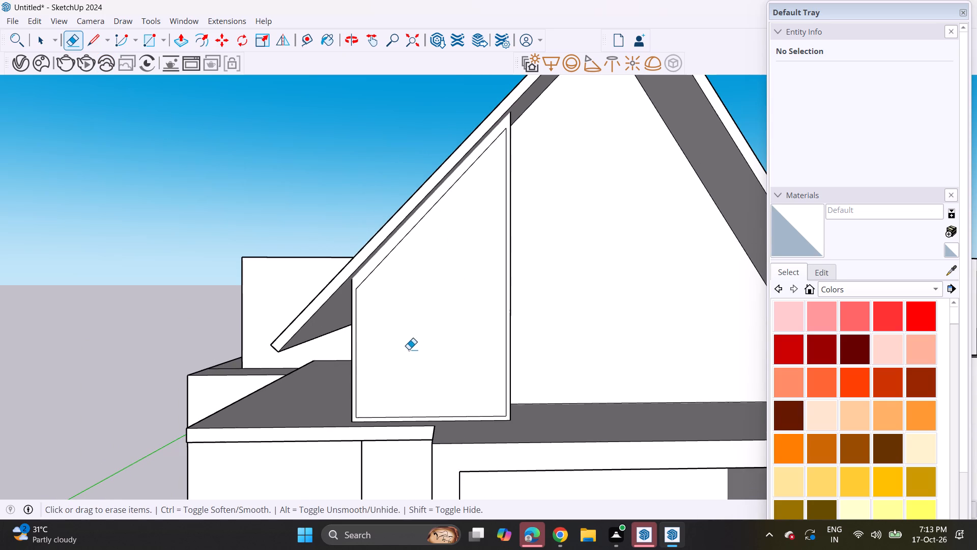
click(152, 37)
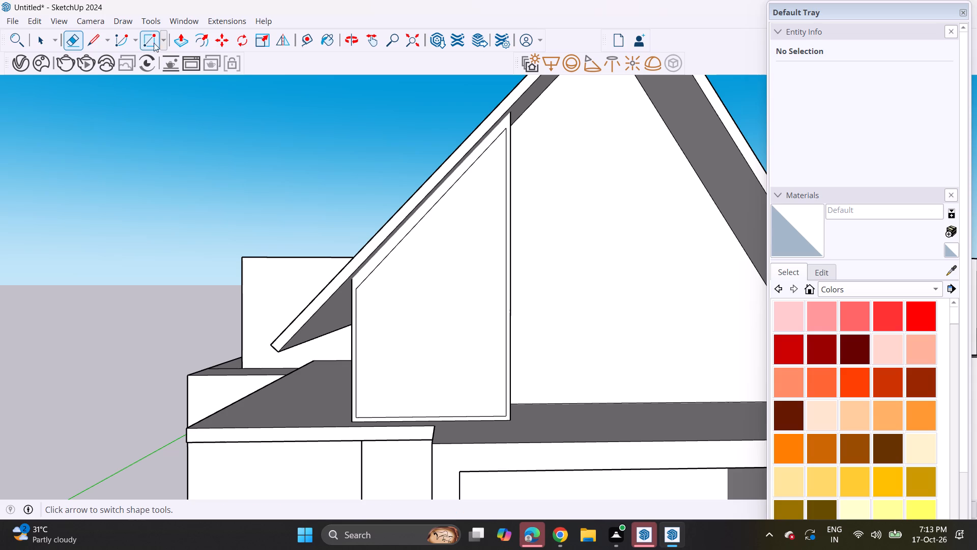
scroll(491, 426, up, 14)
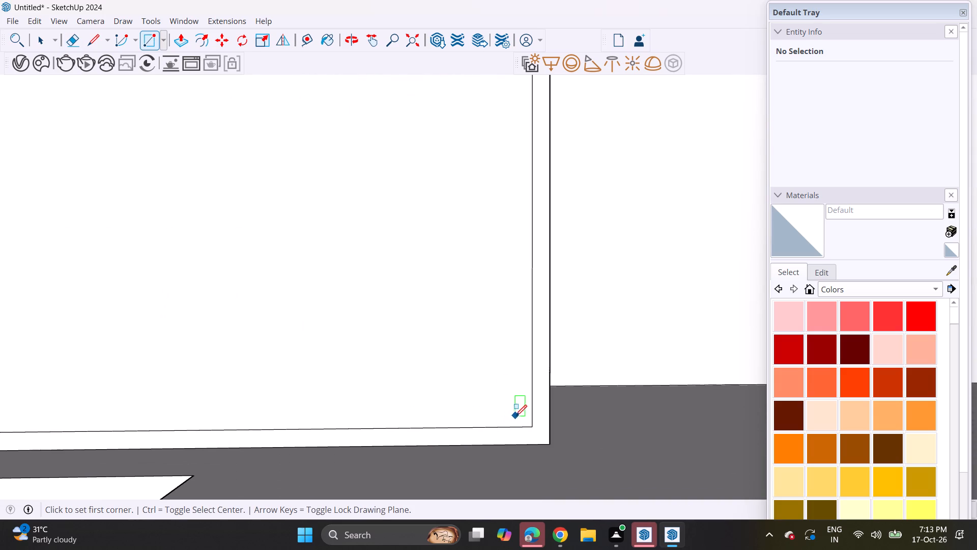
click(527, 421)
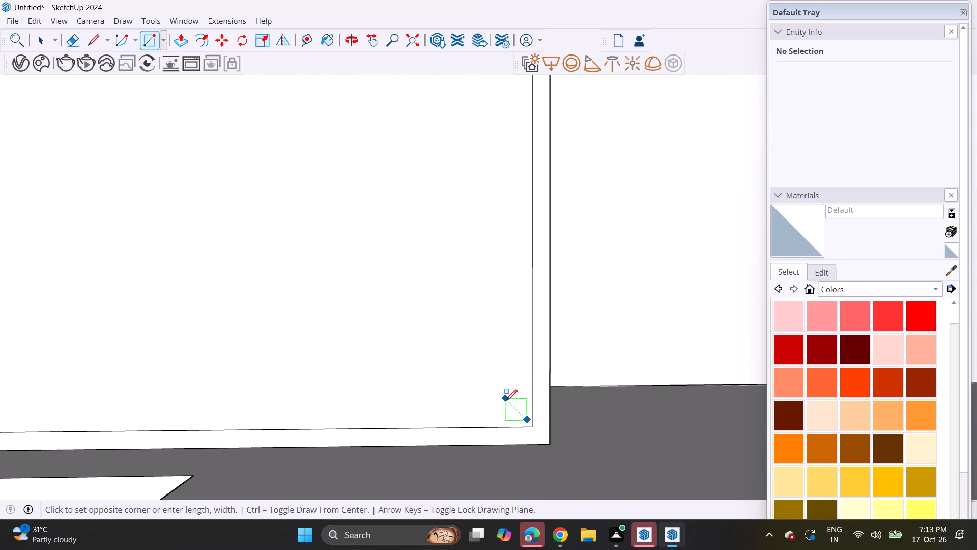
click(506, 401)
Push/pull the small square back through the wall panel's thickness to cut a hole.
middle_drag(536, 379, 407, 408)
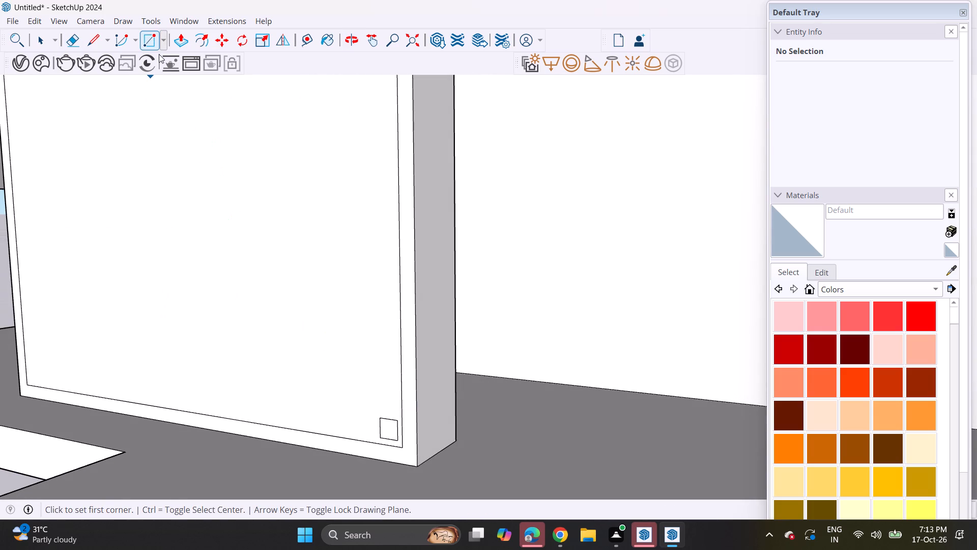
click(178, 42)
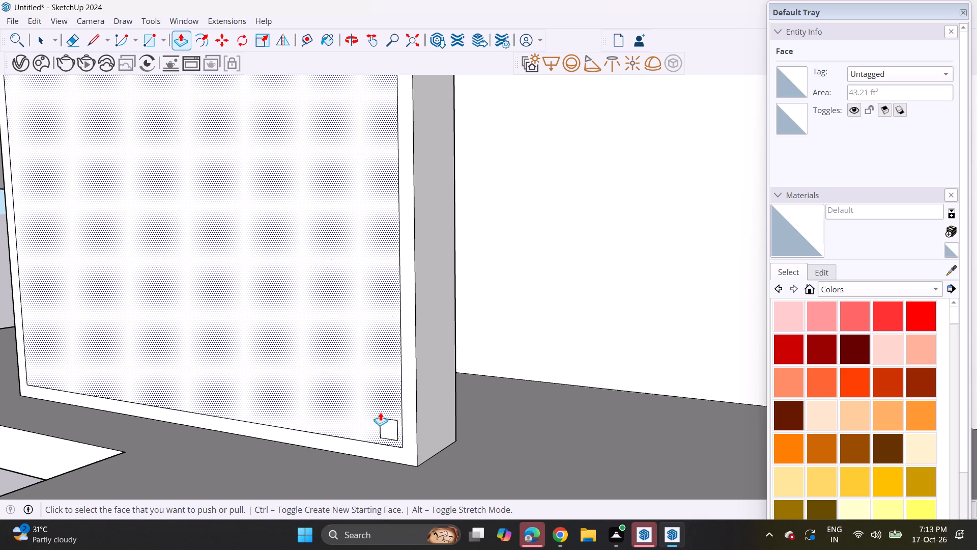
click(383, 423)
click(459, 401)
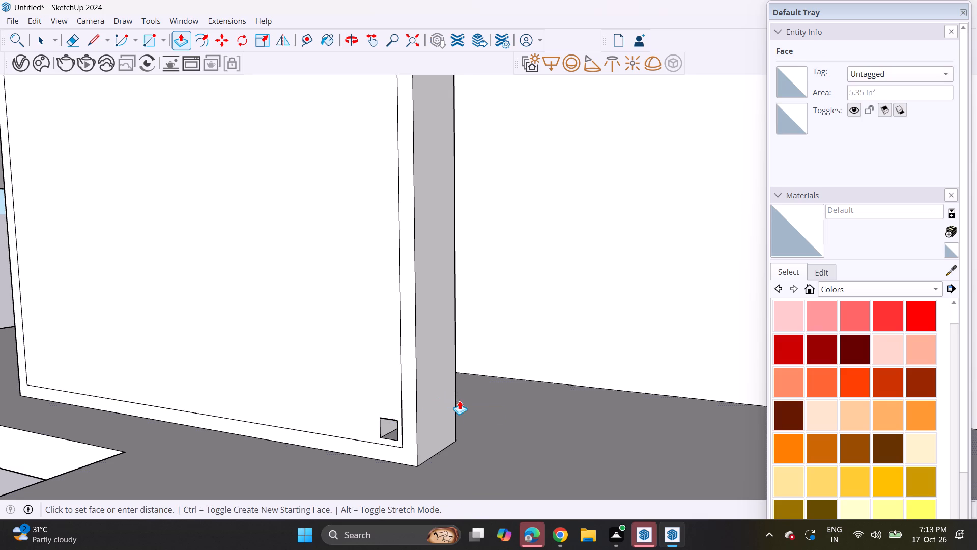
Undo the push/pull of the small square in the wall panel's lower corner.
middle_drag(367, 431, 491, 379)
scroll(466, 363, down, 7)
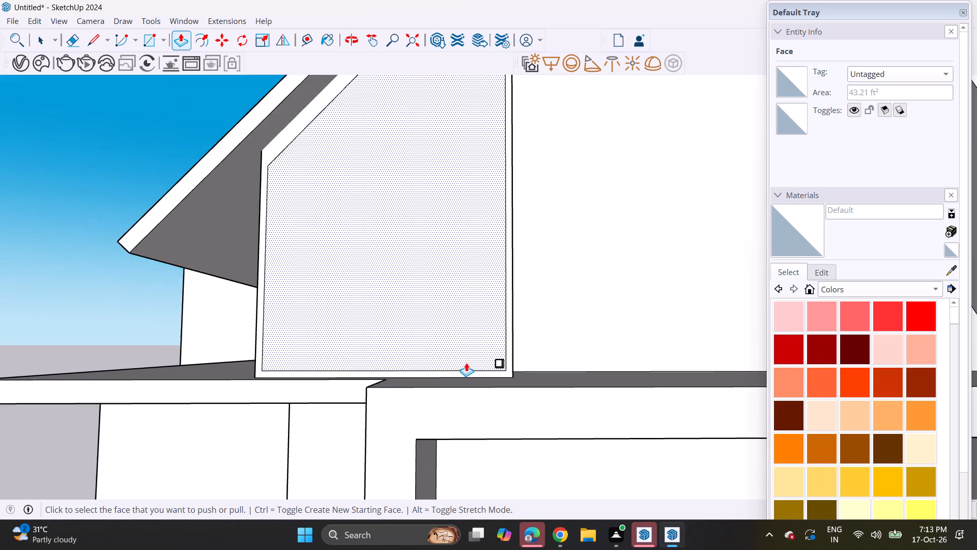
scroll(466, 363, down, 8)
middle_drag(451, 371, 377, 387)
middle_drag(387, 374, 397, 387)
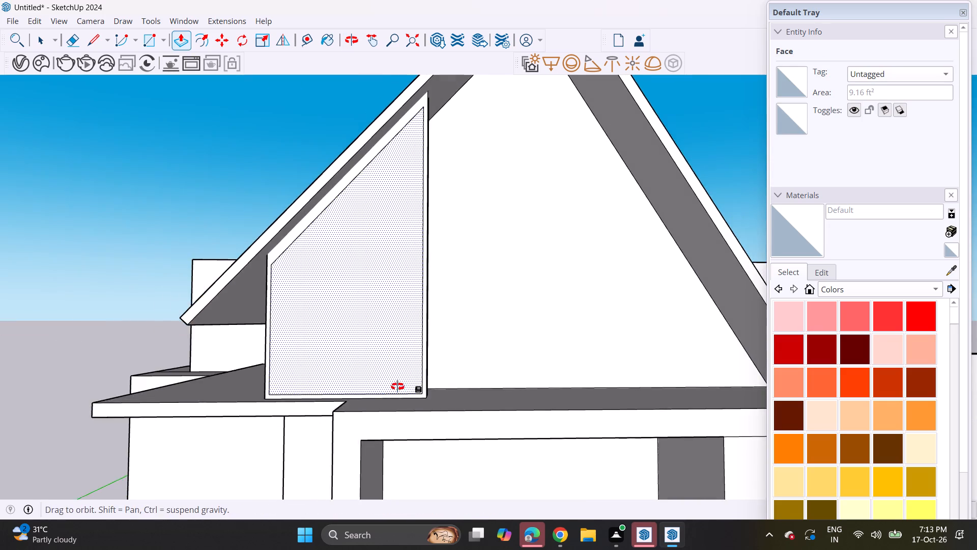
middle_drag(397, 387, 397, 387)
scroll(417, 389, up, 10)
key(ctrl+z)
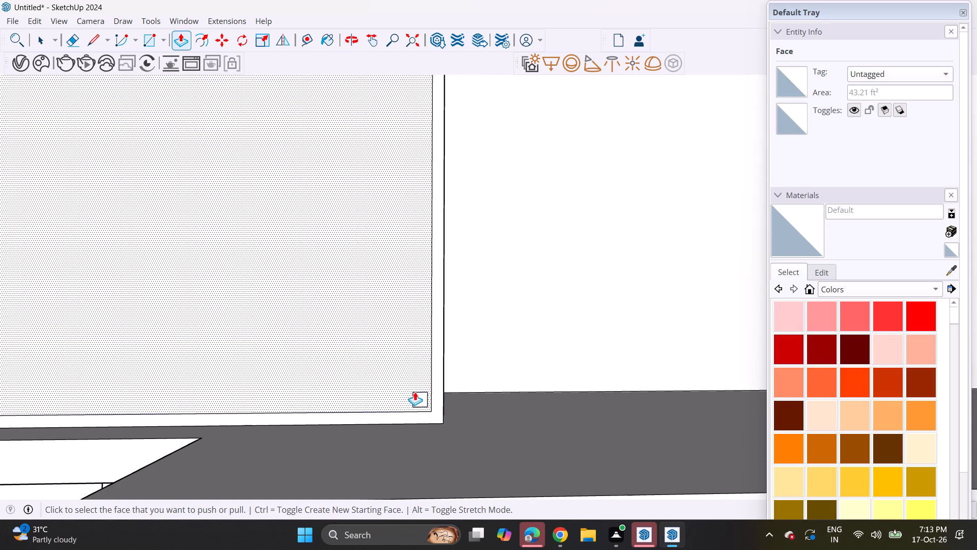
Copy the small square one spacing along the wall panel's lower border and multiply the copy by 15 into a row.
scroll(413, 393, up, 2)
middle_drag(413, 392, 469, 356)
scroll(473, 359, up, 7)
key(space)
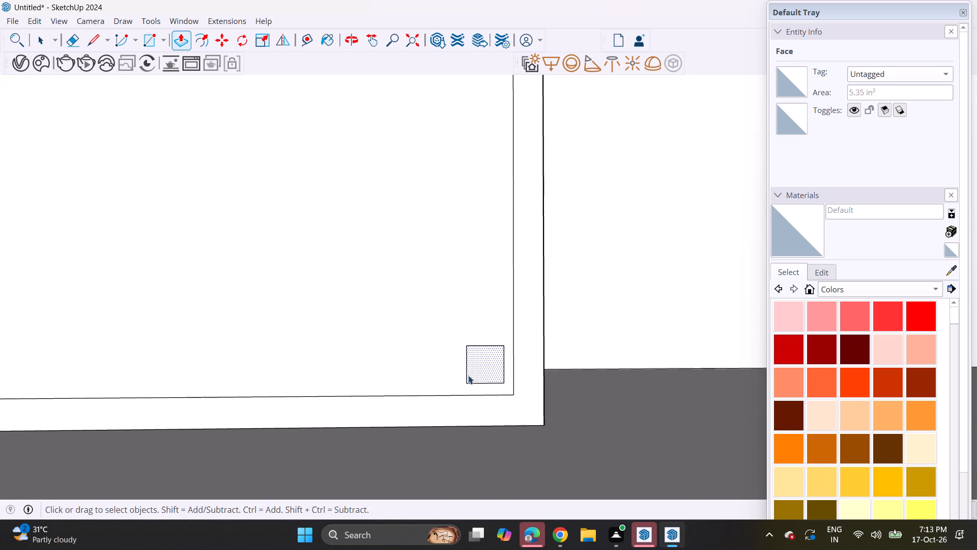
click(468, 375)
double_click(478, 381)
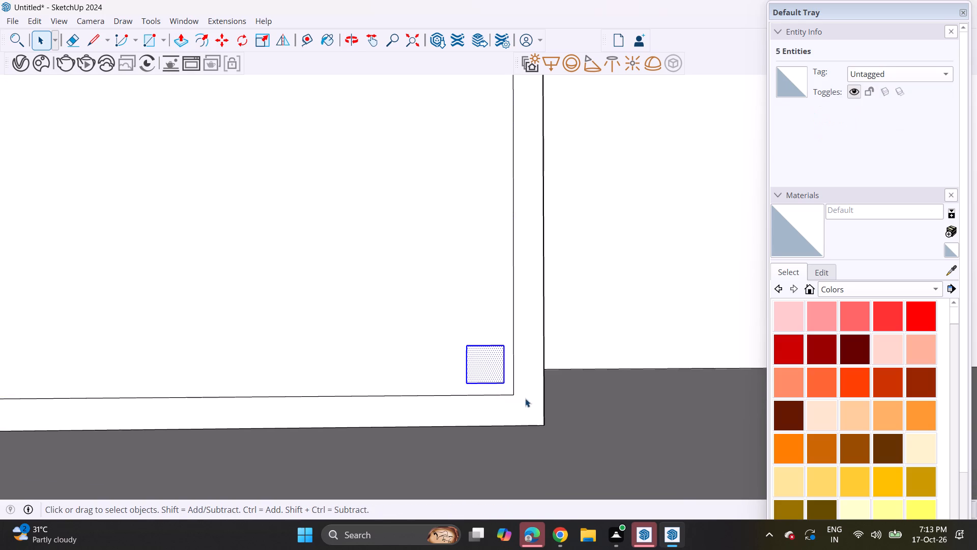
key(m)
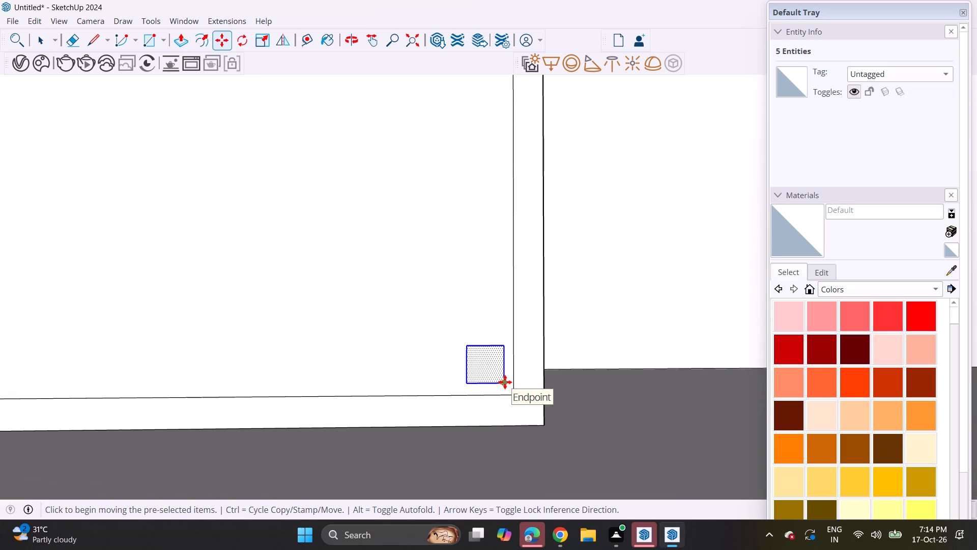
click(514, 383)
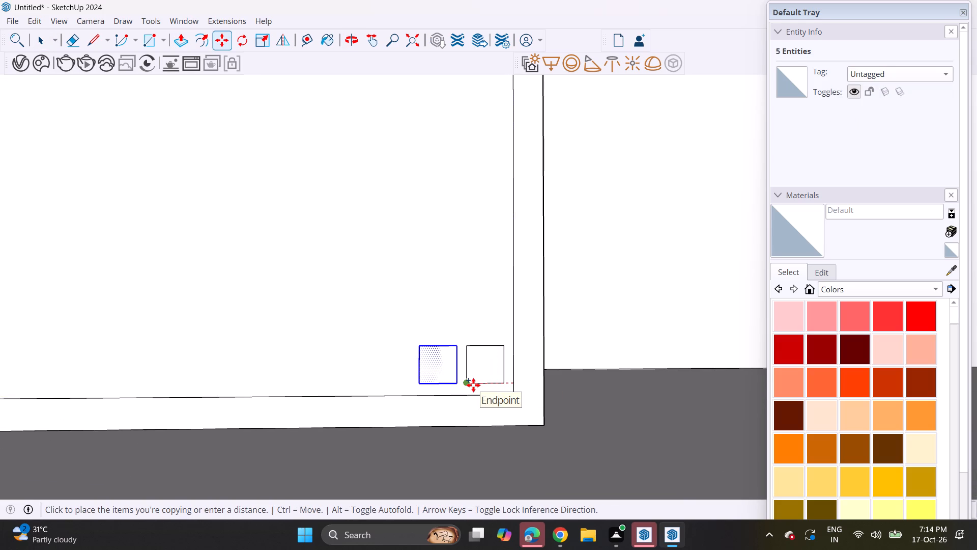
click(473, 385)
click(470, 385)
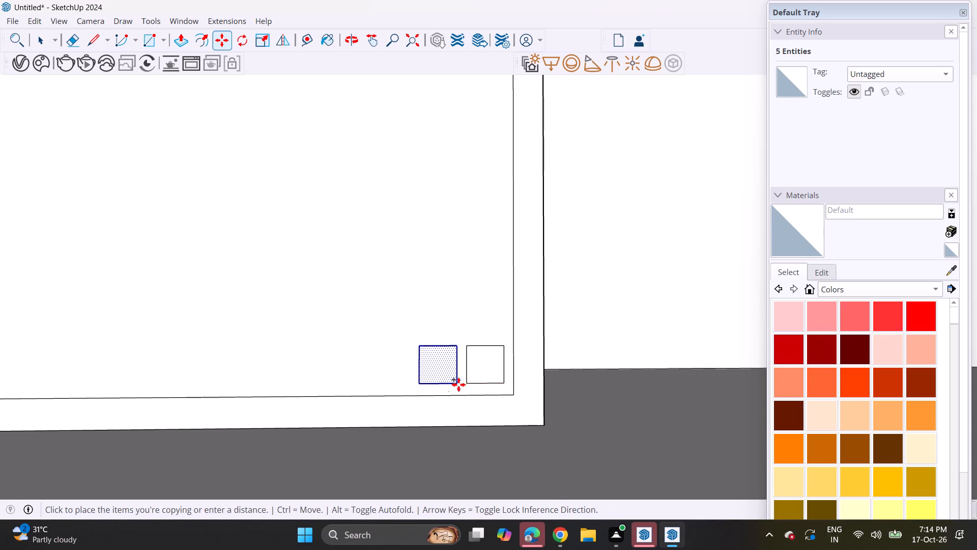
click(423, 383)
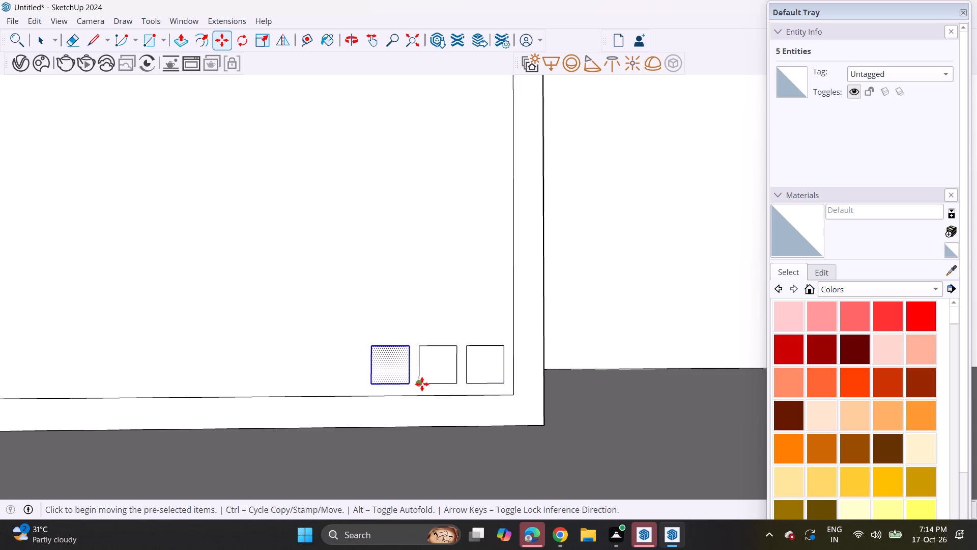
key(shift+asterisk)
text(15)
key(Return)
Copy the row's end square by the same spacing toward the panel's shorter side and multiply the copy by 10.
scroll(417, 384, down, 4)
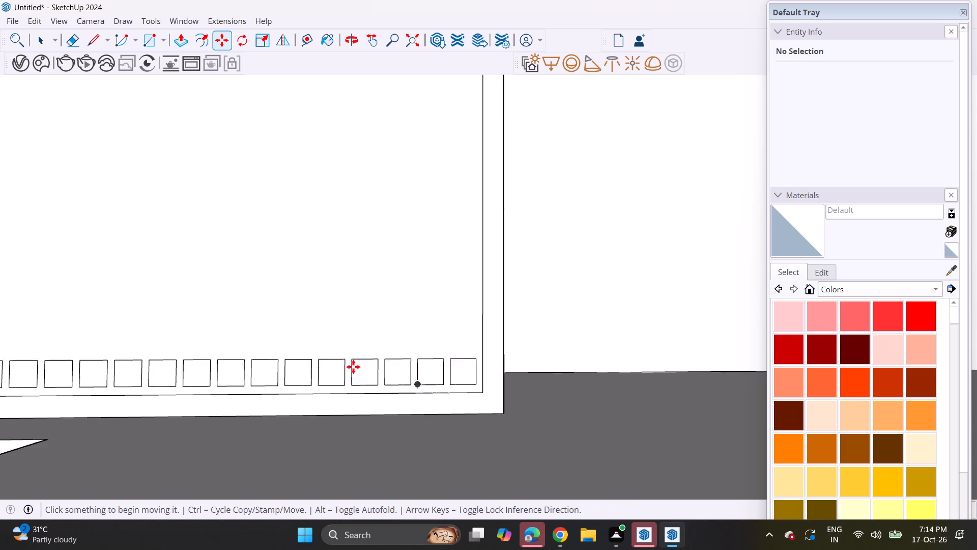
scroll(353, 367, down, 8)
shift+middle_drag(321, 363, 564, 404)
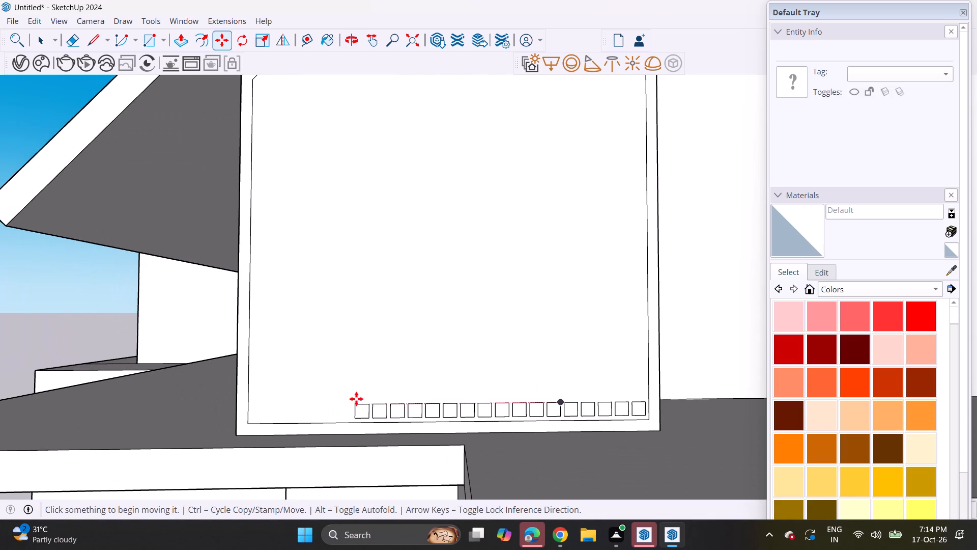
scroll(346, 398, up, 15)
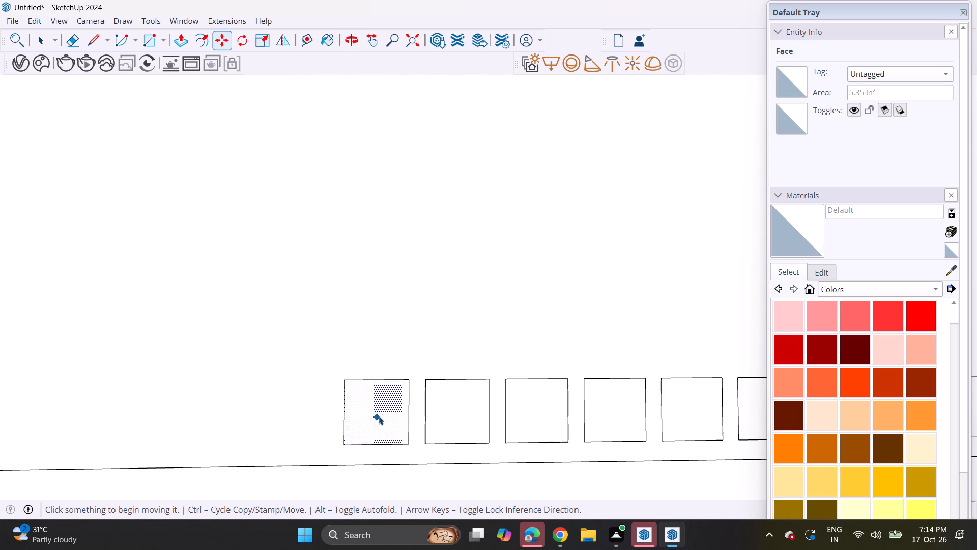
key(space)
double_click(379, 416)
key(m)
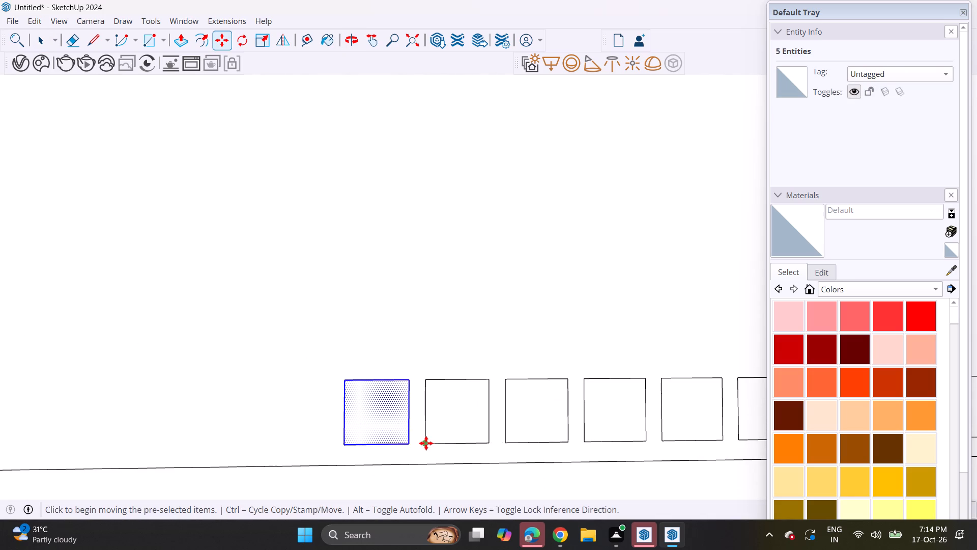
click(426, 443)
click(348, 444)
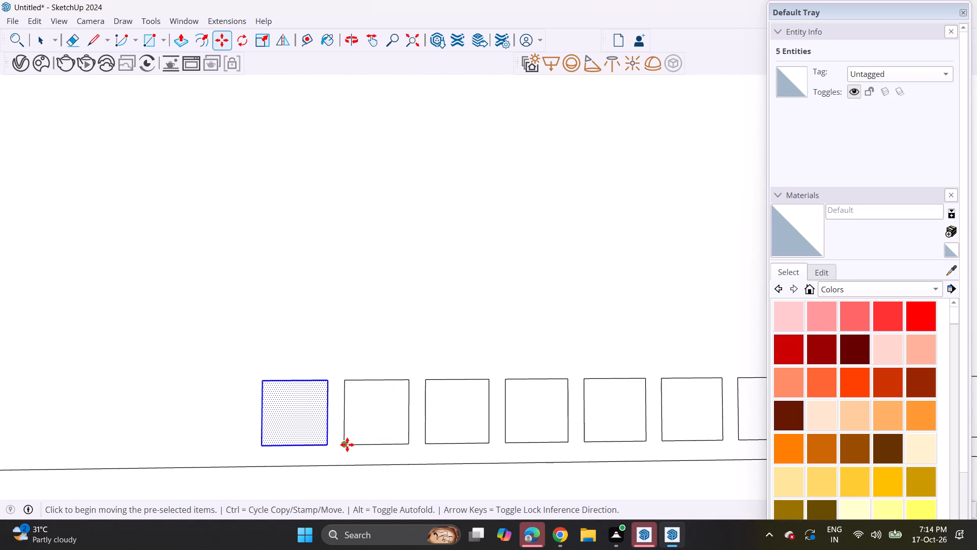
key(shift+parenleft)
key(BackSpace)
key(shift+asterisk)
text(10)
key(Return)
Delete the three surplus squares lying completely outside the wall panel's shorter side.
scroll(347, 445, down, 14)
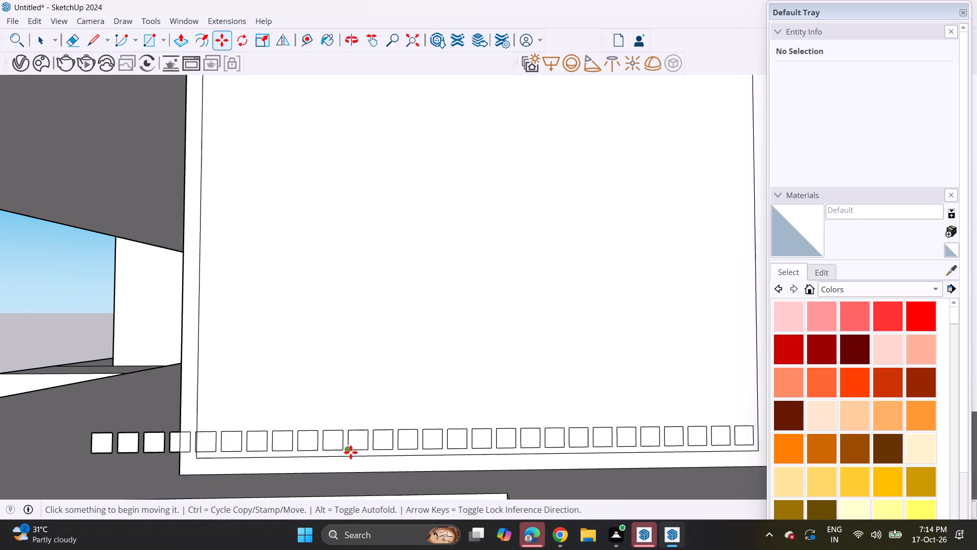
scroll(351, 452, down, 3)
shift+middle_drag(294, 422, 480, 444)
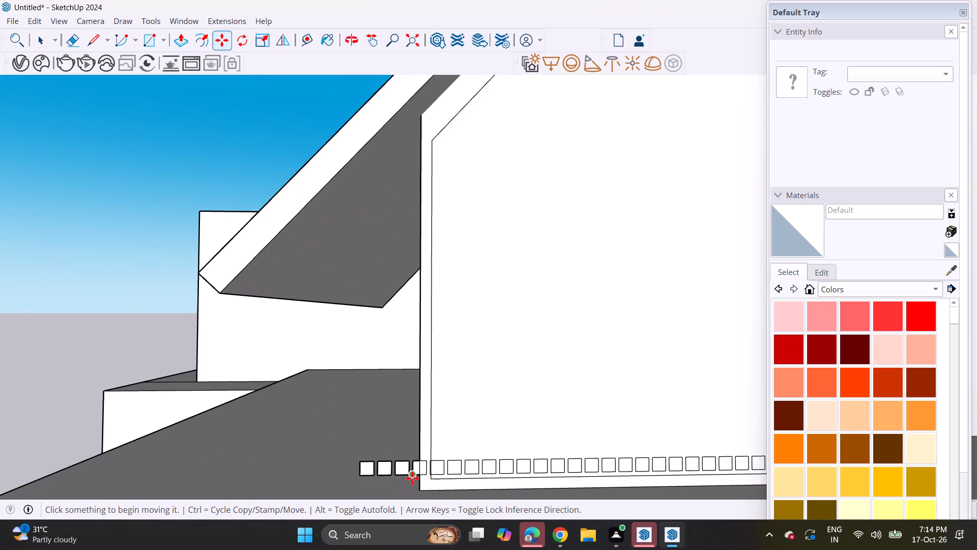
scroll(412, 478, up, 3)
shift+middle_drag(412, 477, 403, 395)
shift+scroll(402, 393, up, 5)
scroll(398, 360, up, 4)
key(space)
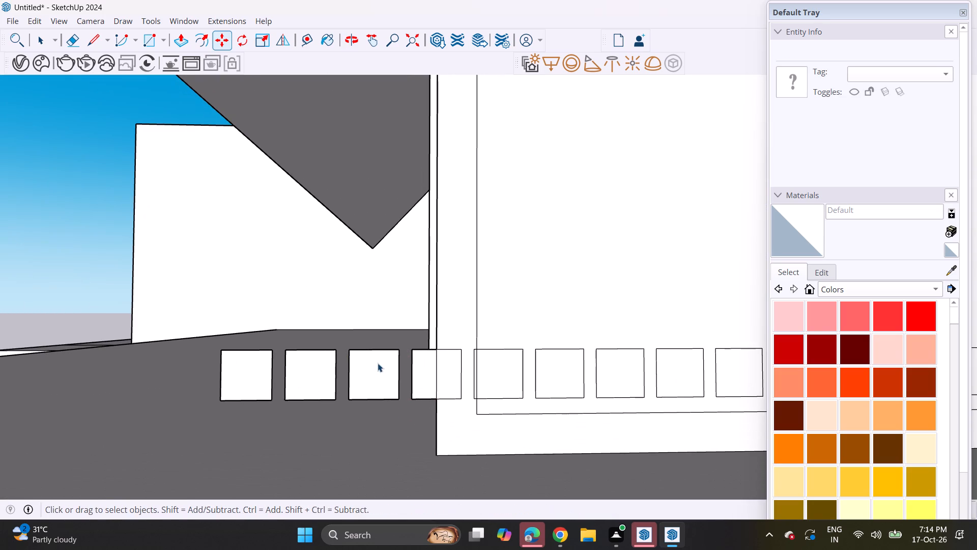
double_click(378, 363)
key(Delete)
double_click(308, 377)
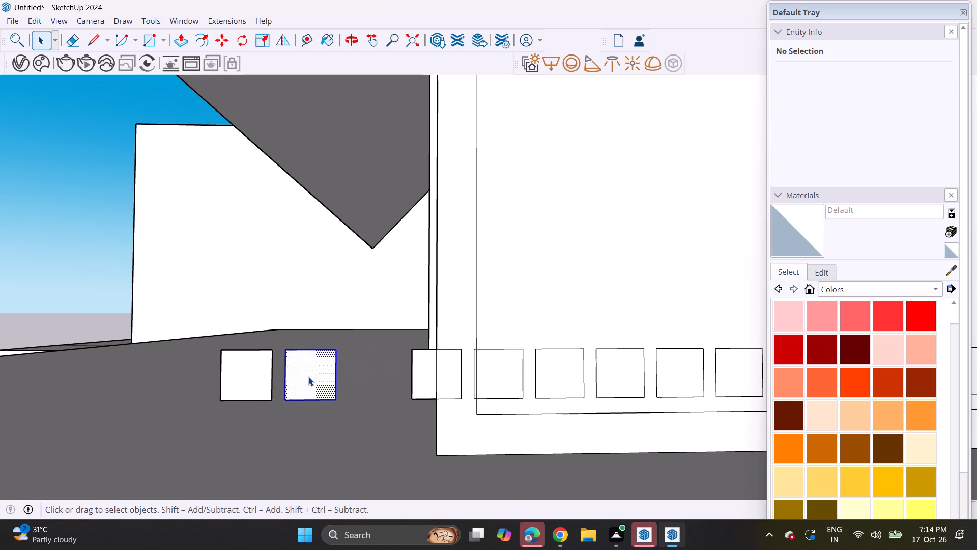
key(Delete)
double_click(240, 377)
key(Delete)
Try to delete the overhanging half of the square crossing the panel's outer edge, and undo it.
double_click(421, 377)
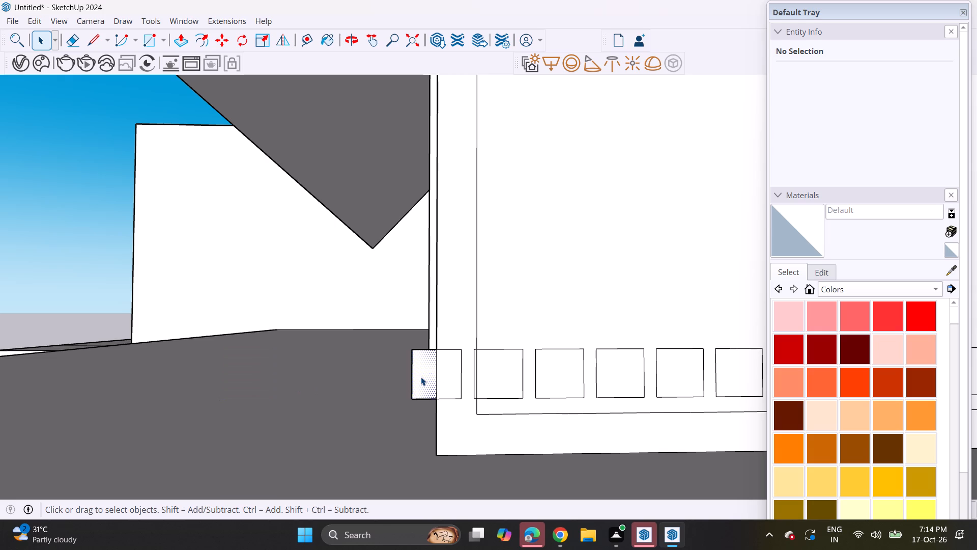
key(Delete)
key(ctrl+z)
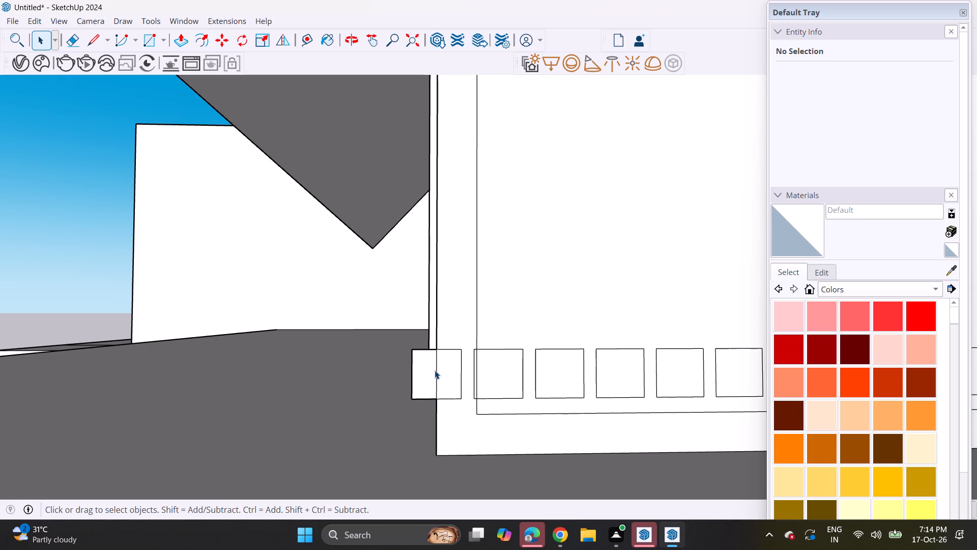
Erase the three edges of the crossing square that overhang the panel's outer edge.
middle_click(435, 370)
click(426, 350)
key(Delete)
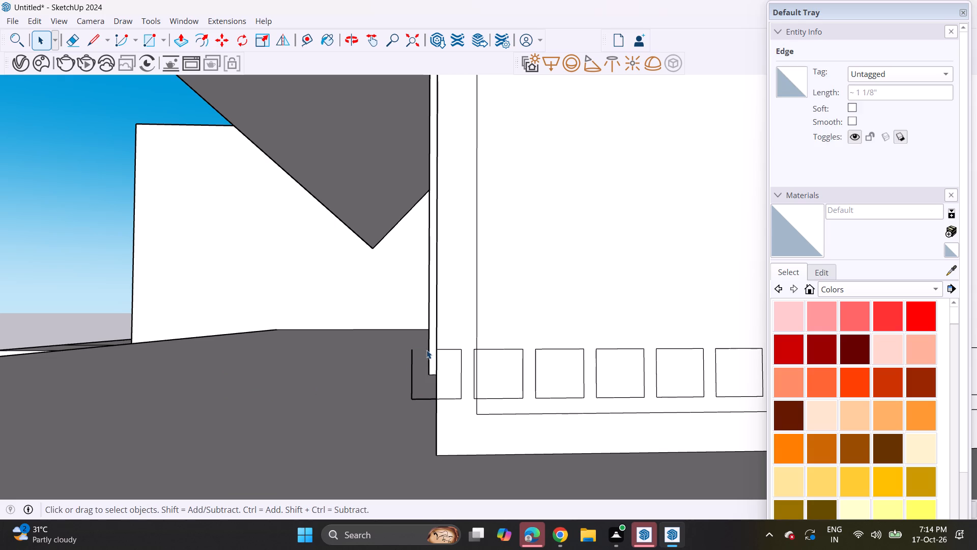
click(412, 377)
key(Delete)
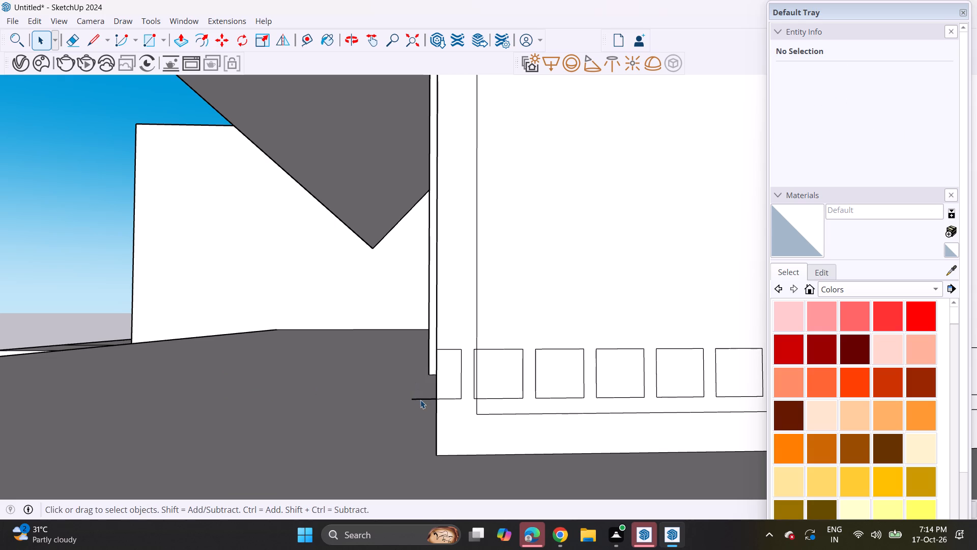
click(420, 400)
key(Delete)
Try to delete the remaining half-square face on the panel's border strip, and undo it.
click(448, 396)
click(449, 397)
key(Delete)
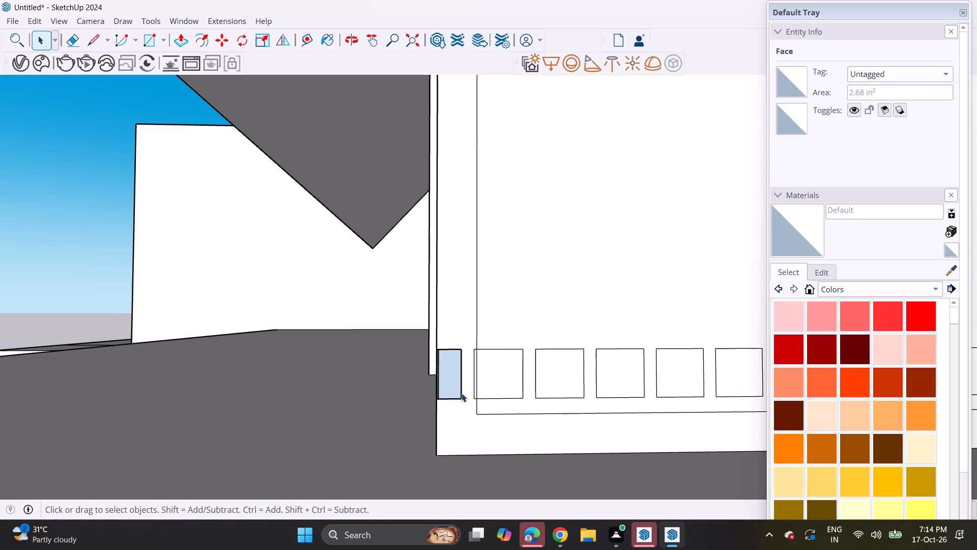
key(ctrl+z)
Erase the three remaining edges of the half square on the border strip at the panel's shorter side.
click(448, 401)
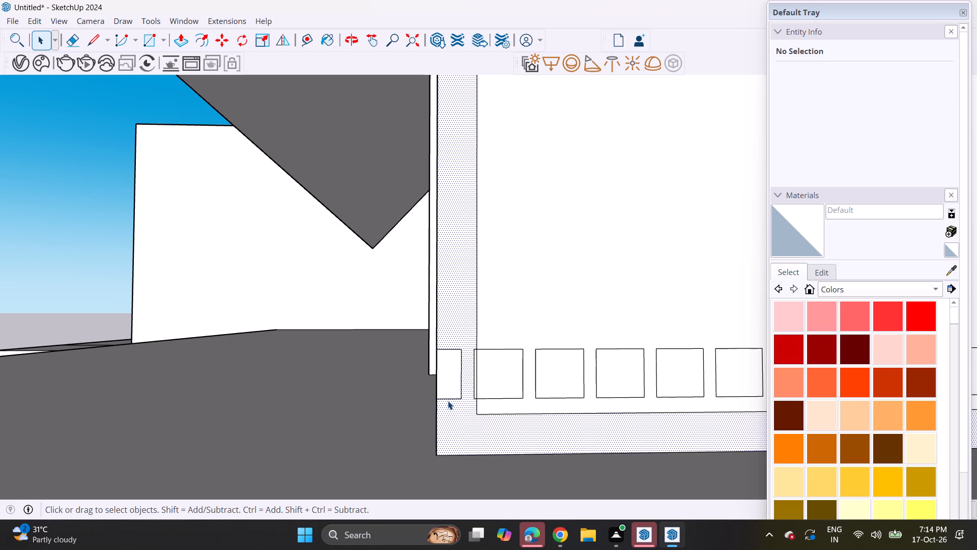
click(448, 398)
key(Delete)
click(461, 387)
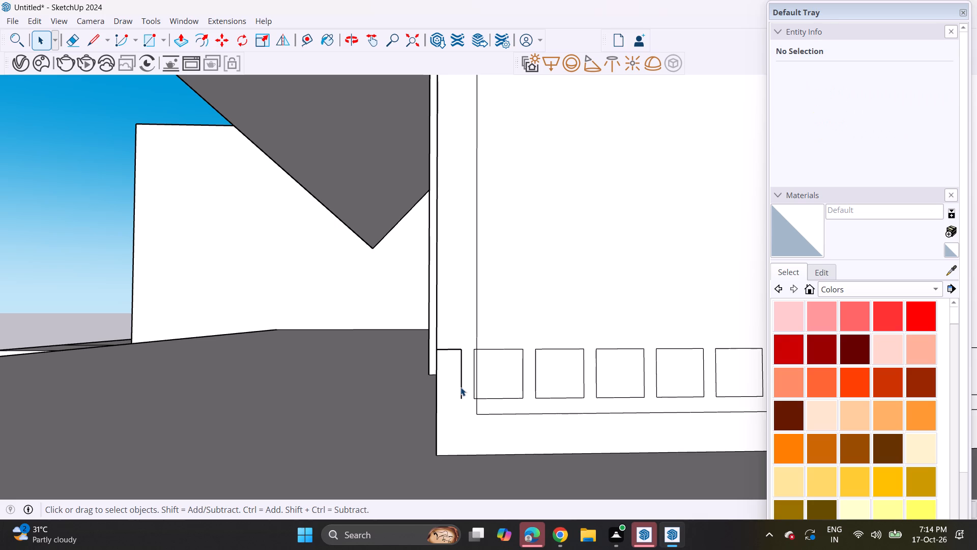
key(Delete)
click(455, 348)
key(Delete)
Move the three collinear segments of the vertical border line at the shorter side slightly outward along the red axis, clear of the end square.
click(476, 333)
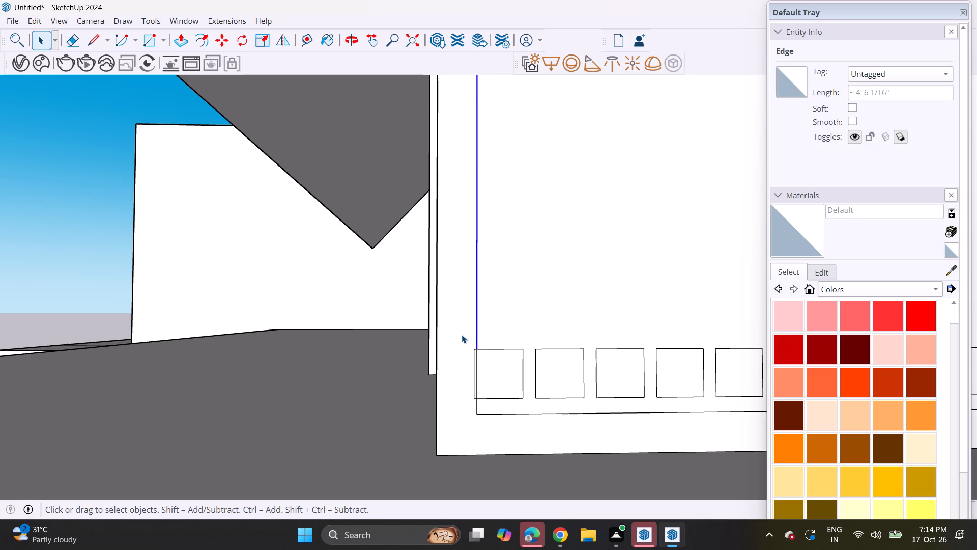
scroll(462, 335, down, 3)
scroll(470, 366, up, 2)
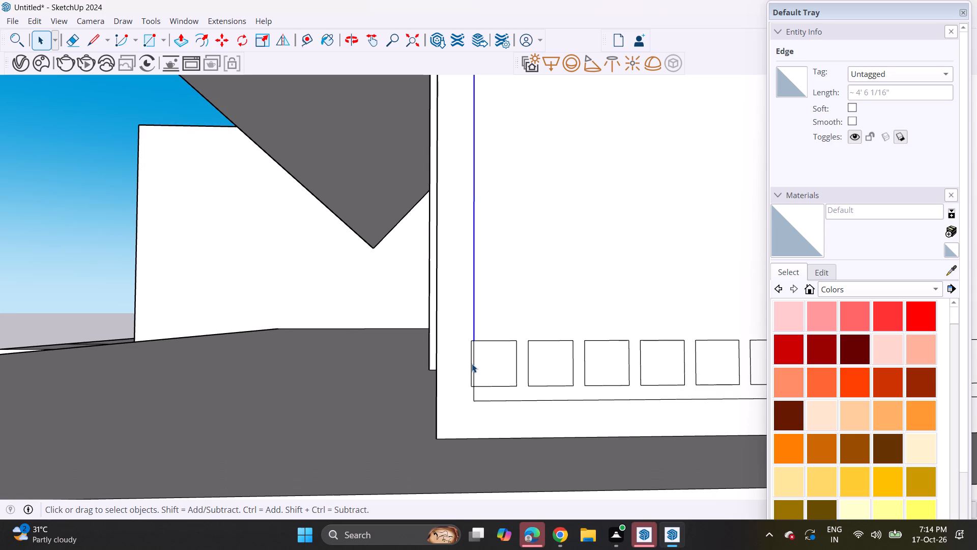
ctrl+click(474, 365)
ctrl+click(474, 393)
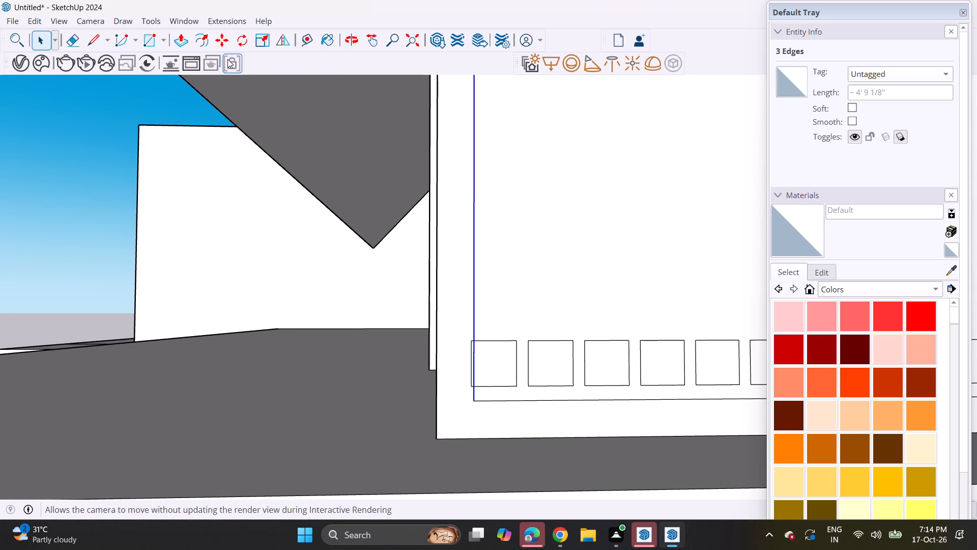
click(228, 40)
scroll(370, 313, down, 6)
shift+middle_drag(395, 274, 406, 321)
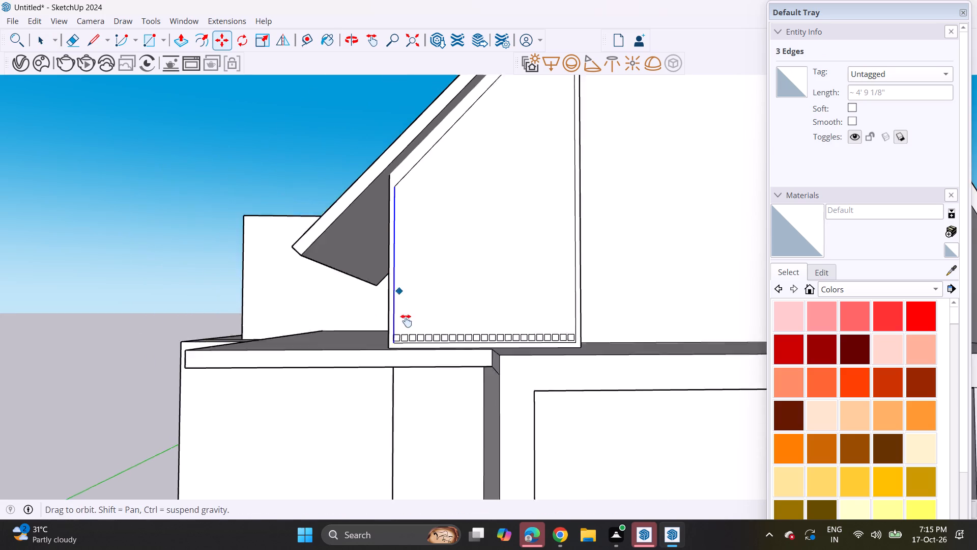
shift+middle_drag(406, 321, 413, 347)
scroll(412, 322, up, 6)
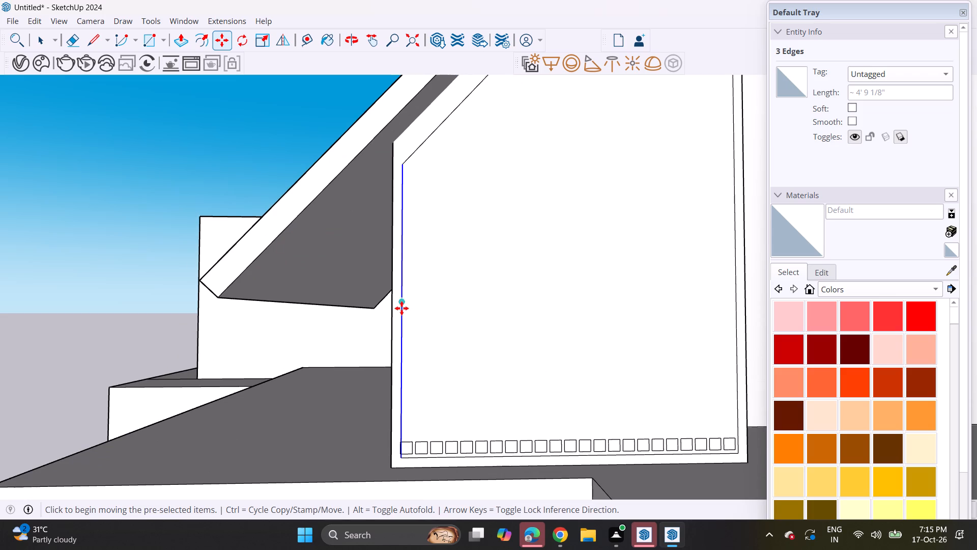
click(401, 308)
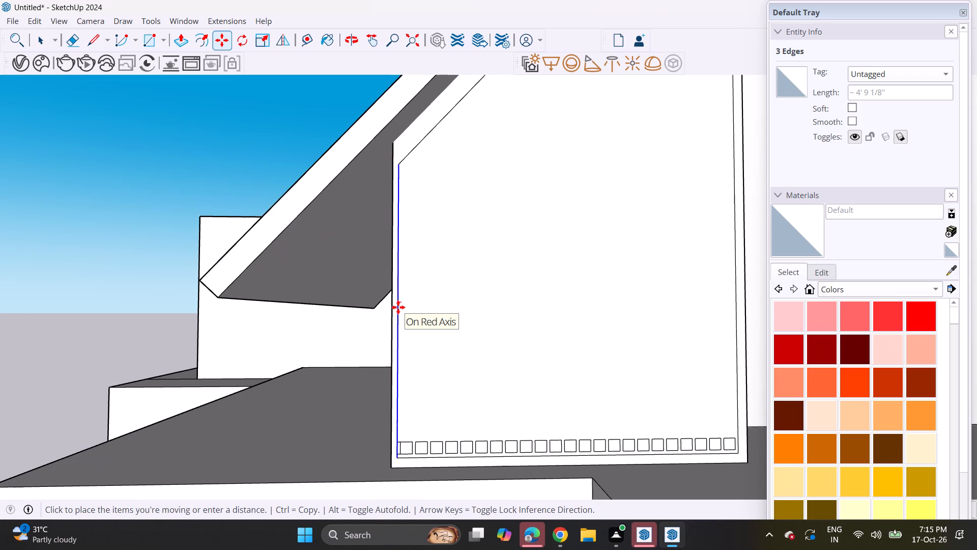
click(398, 307)
Erase the two short horizontal stubs between the row's end square and the vertical border line.
scroll(406, 471, up, 6)
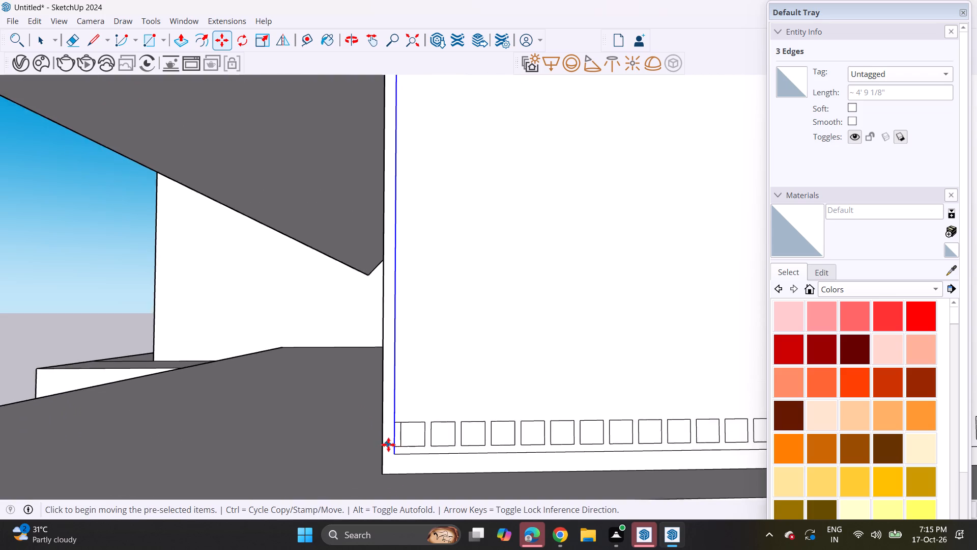
scroll(388, 445, up, 11)
key(space)
double_click(401, 465)
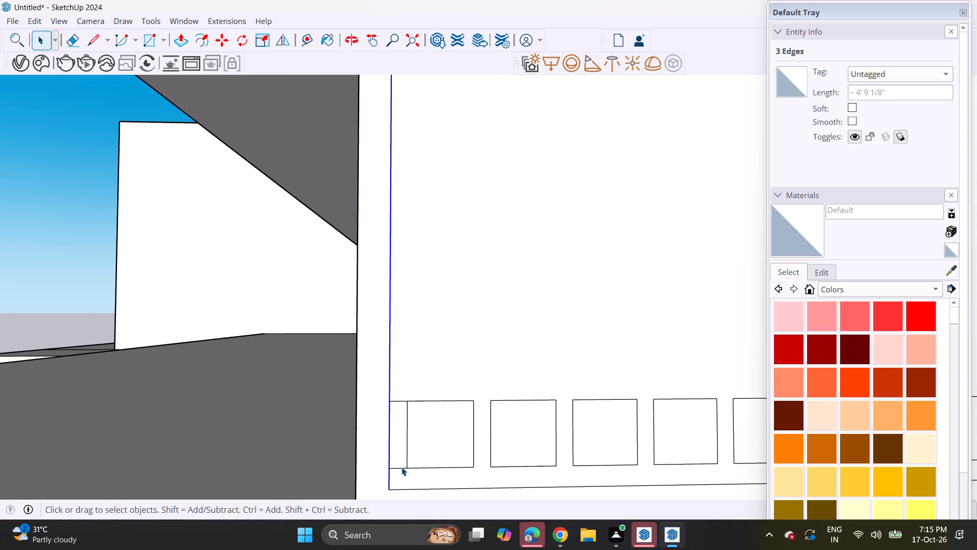
key(Delete)
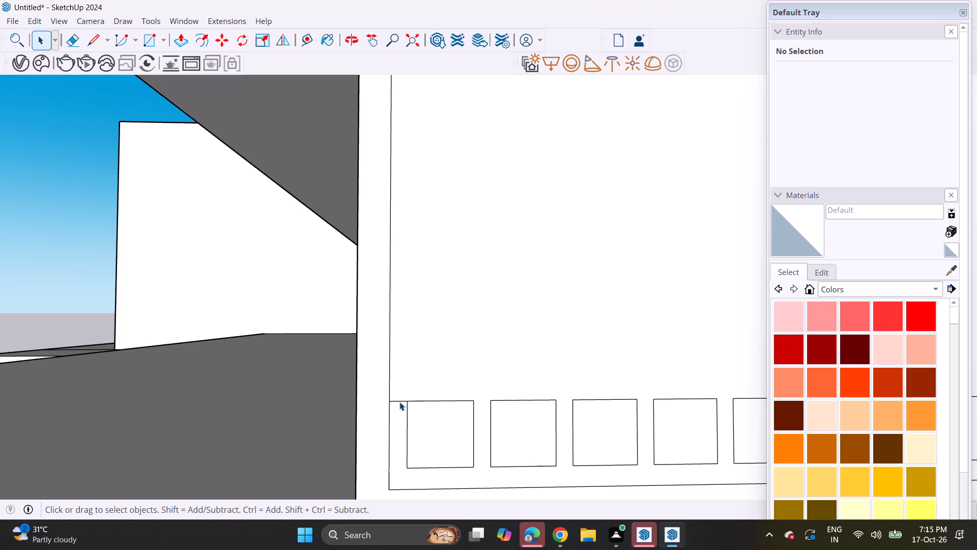
click(399, 401)
key(Delete)
scroll(399, 401, down, 20)
scroll(399, 401, down, 1)
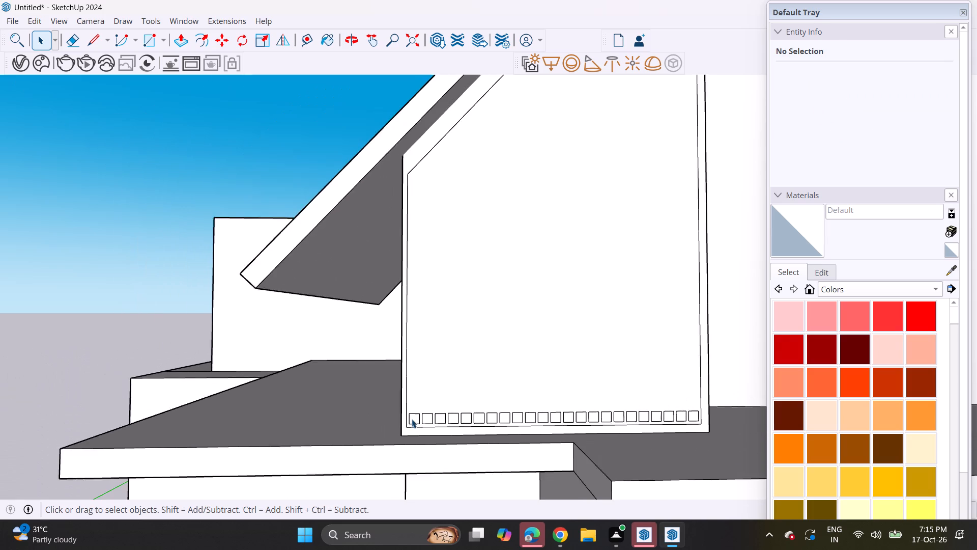
Select every square in the row along the wall panel's bottom border and copy the row straight up, leaving a narrow gap.
middle_drag(412, 419, 390, 414)
scroll(395, 415, up, 4)
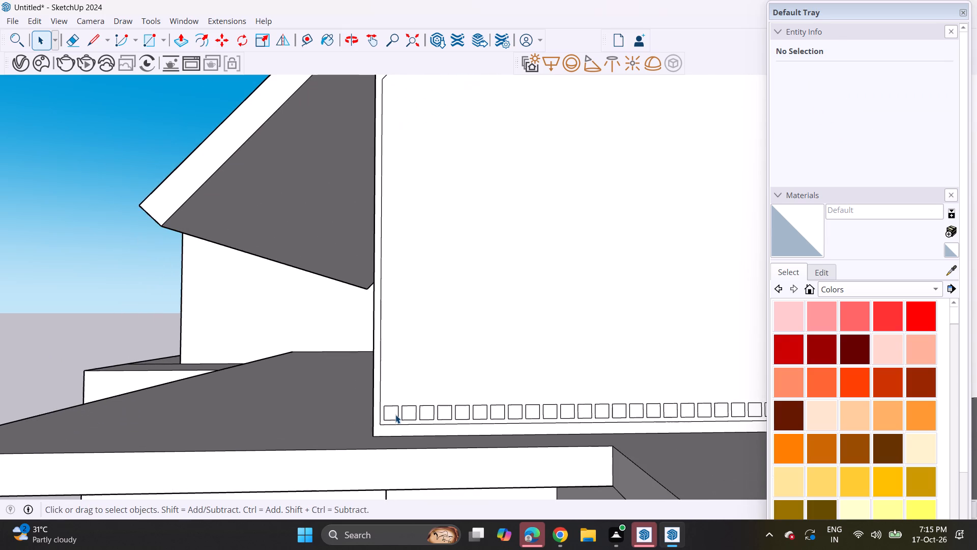
scroll(395, 415, up, 2)
double_click(395, 414)
ctrl+double_click(409, 411)
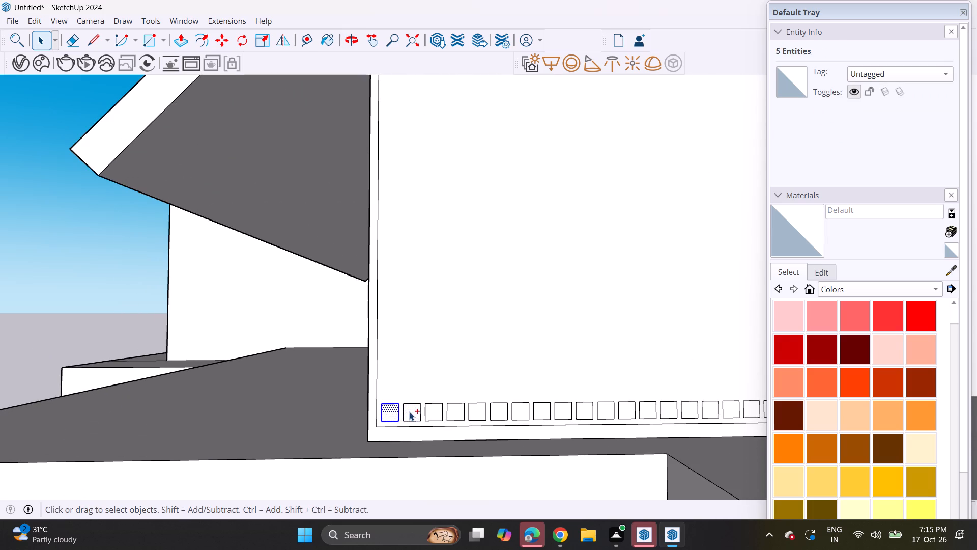
ctrl+double_click(439, 414)
ctrl+double_click(458, 408)
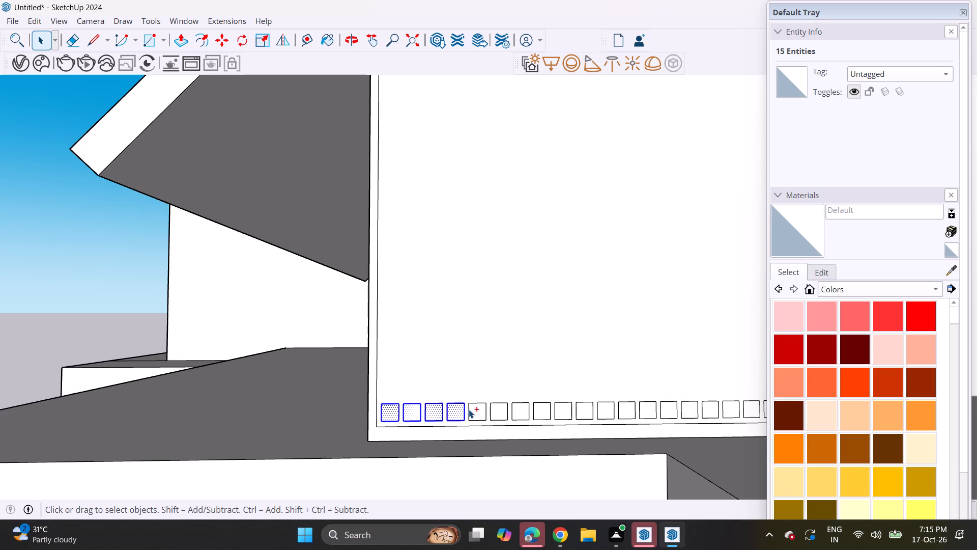
ctrl+double_click(473, 411)
ctrl+click(497, 409)
ctrl+click(497, 409)
ctrl+double_click(520, 406)
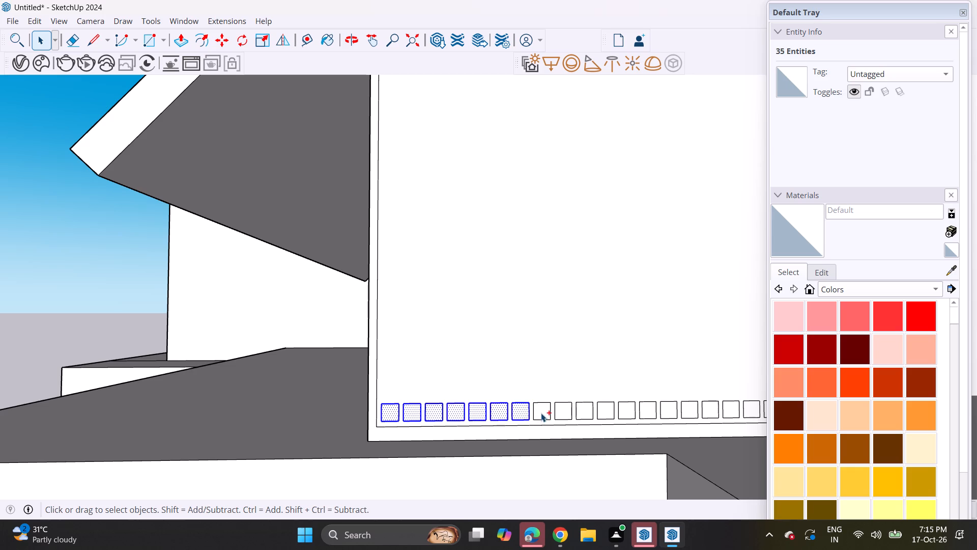
ctrl+double_click(541, 413)
ctrl+double_click(556, 411)
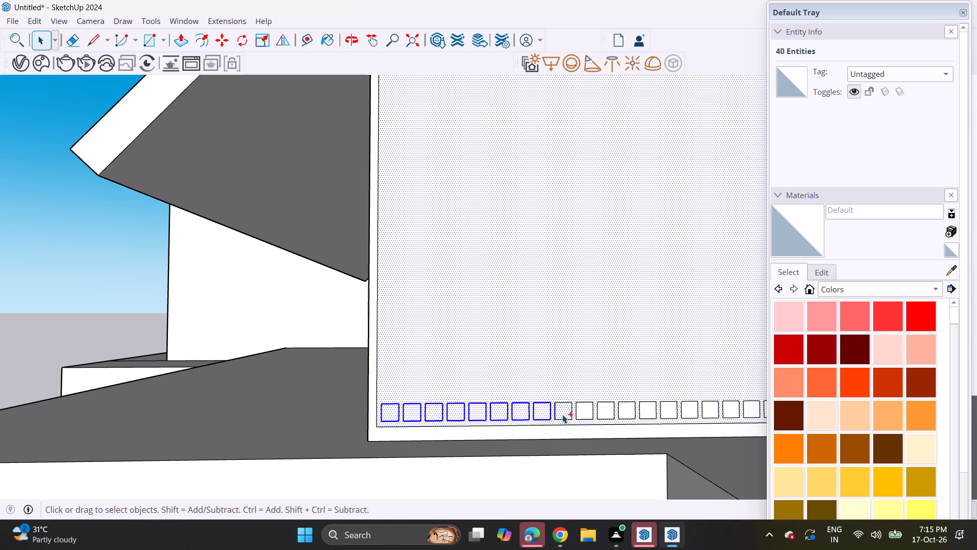
ctrl+shift+click(553, 371)
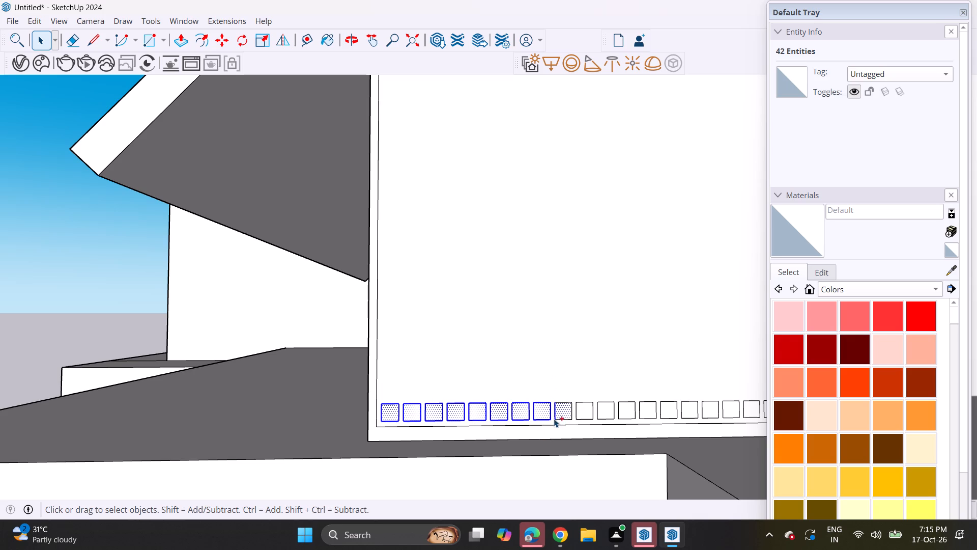
ctrl+double_click(561, 410)
ctrl+double_click(581, 409)
ctrl+shift+middle_drag(623, 388, 469, 405)
ctrl+double_click(455, 425)
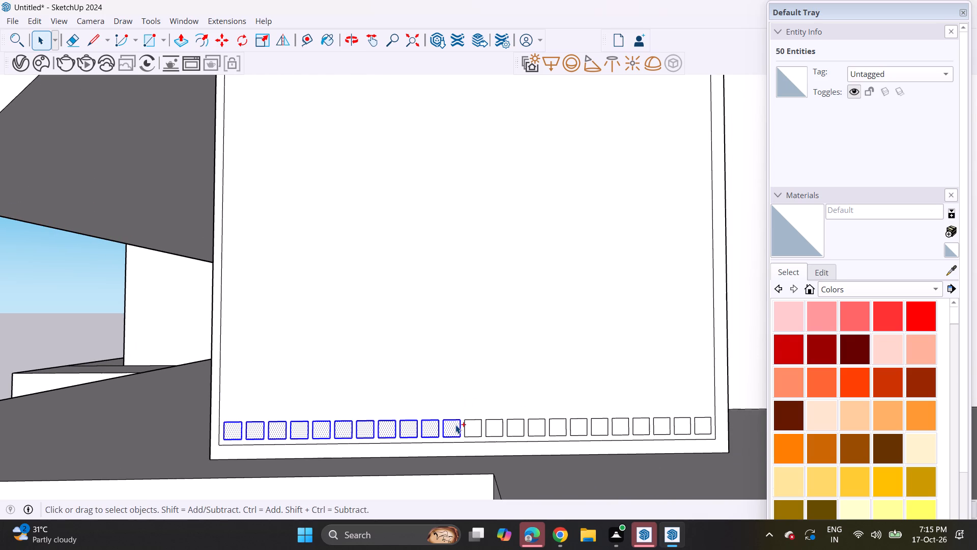
ctrl+double_click(469, 424)
ctrl+double_click(491, 424)
ctrl+double_click(515, 425)
ctrl+double_click(535, 427)
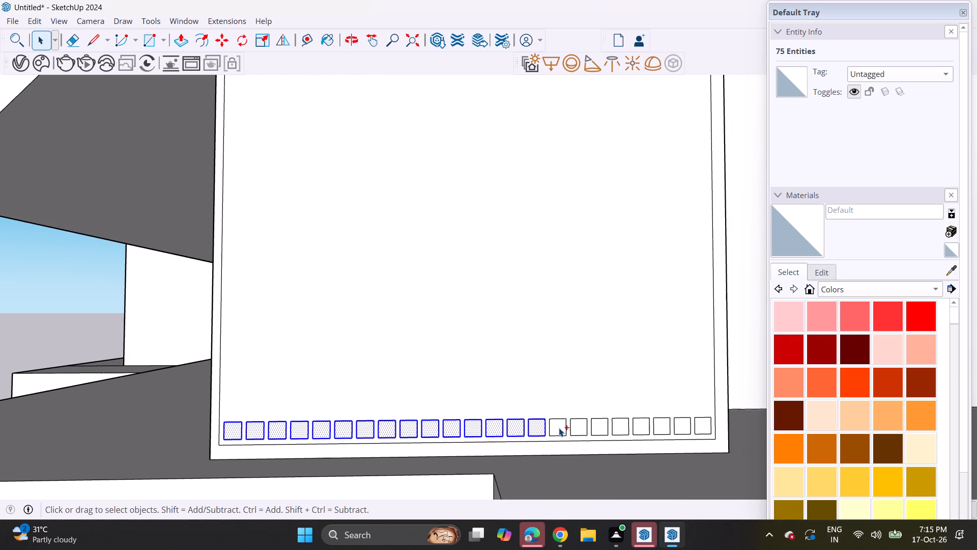
ctrl+double_click(559, 428)
ctrl+double_click(577, 429)
ctrl+double_click(596, 430)
ctrl+double_click(623, 425)
ctrl+click(634, 428)
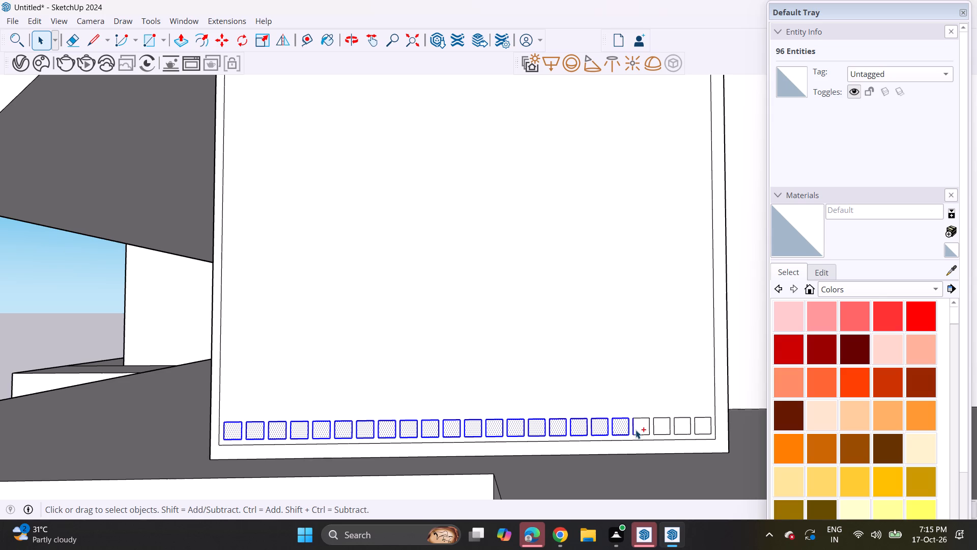
ctrl+double_click(638, 429)
ctrl+double_click(657, 428)
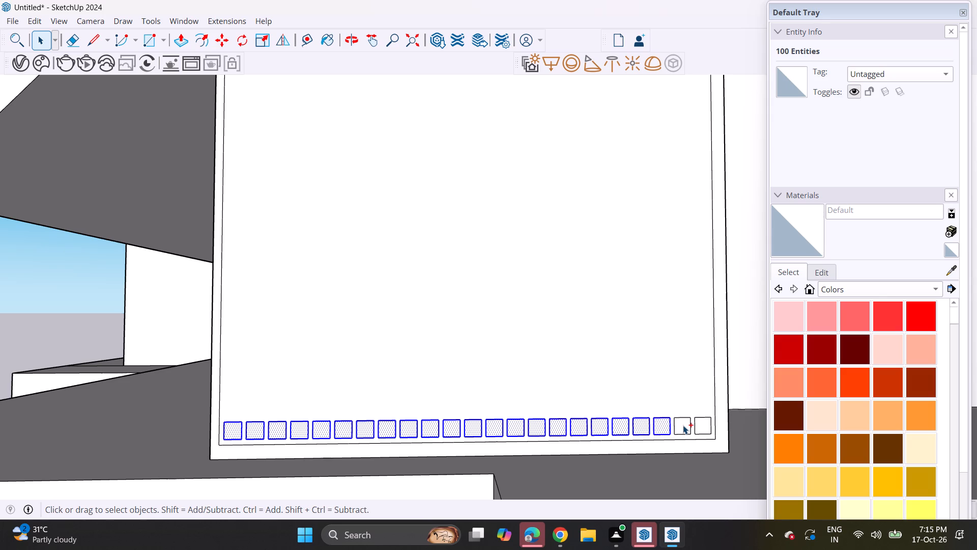
ctrl+double_click(683, 424)
ctrl+double_click(697, 420)
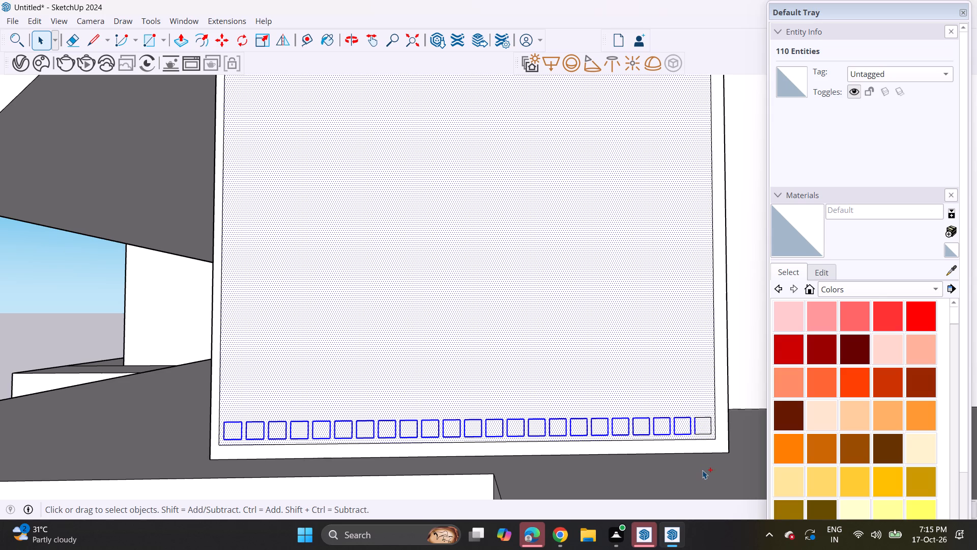
ctrl+double_click(700, 428)
ctrl+shift+click(666, 391)
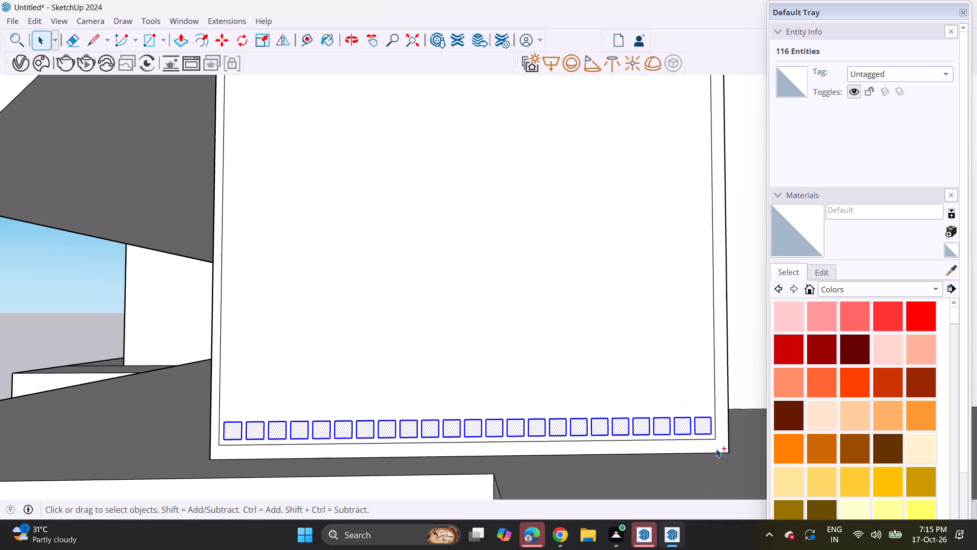
click(230, 46)
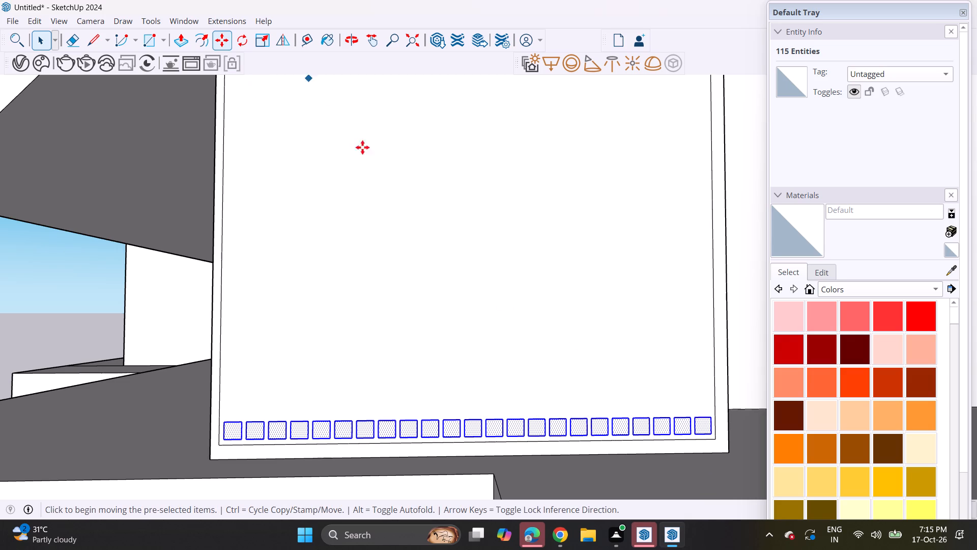
scroll(723, 434, up, 5)
click(714, 438)
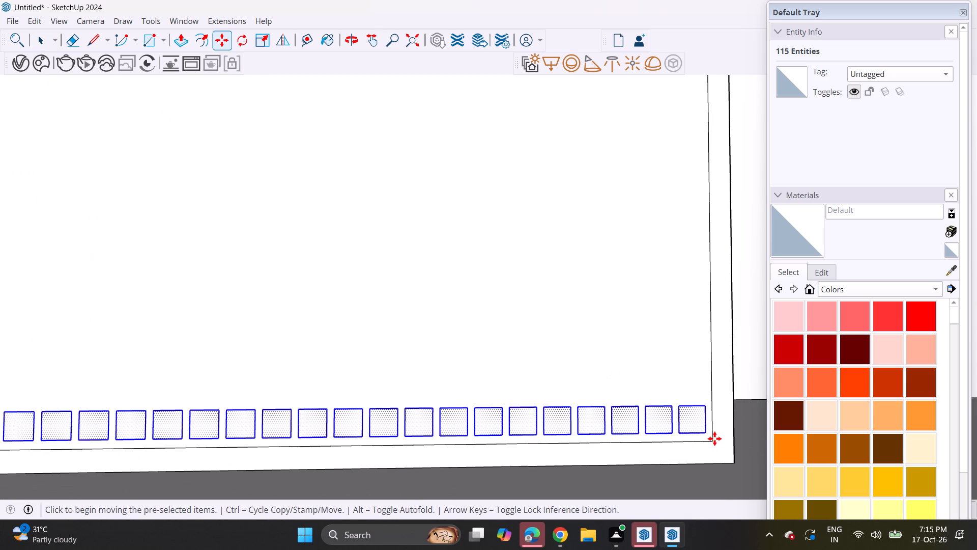
click(717, 407)
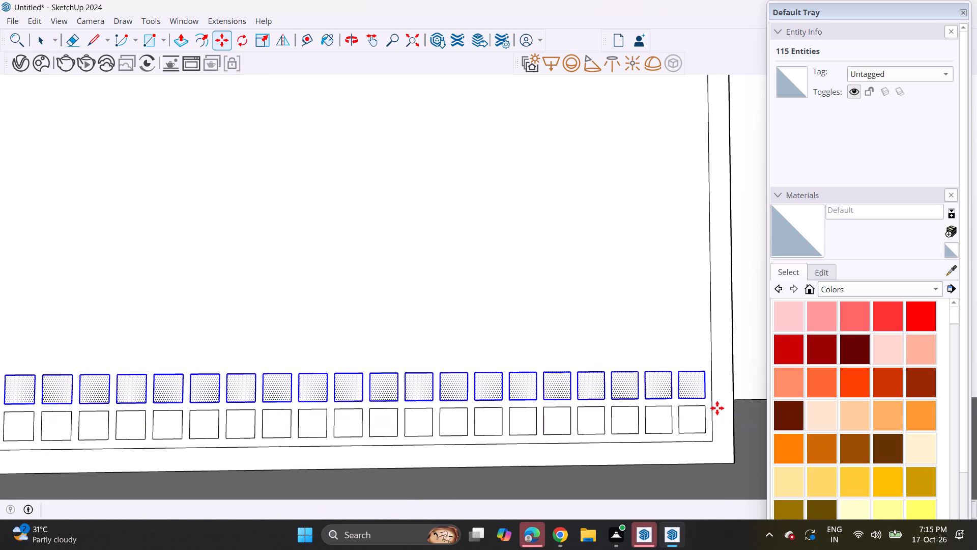
Copy the second row of squares up by the same spacing and repeat the copy 25 times to fill the panel.
click(704, 404)
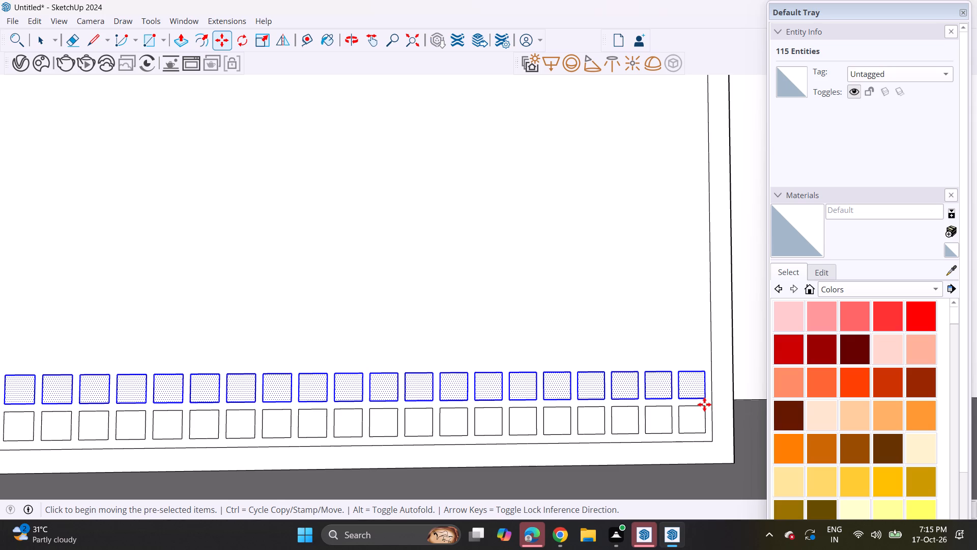
click(705, 373)
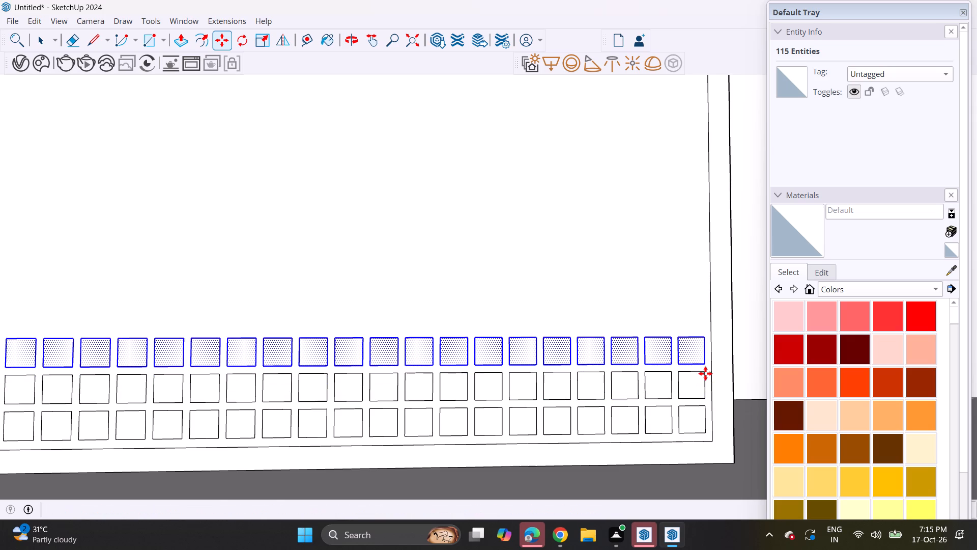
key(shift+asterisk)
text(25)
key(Return)
scroll(426, 320, down, 2)
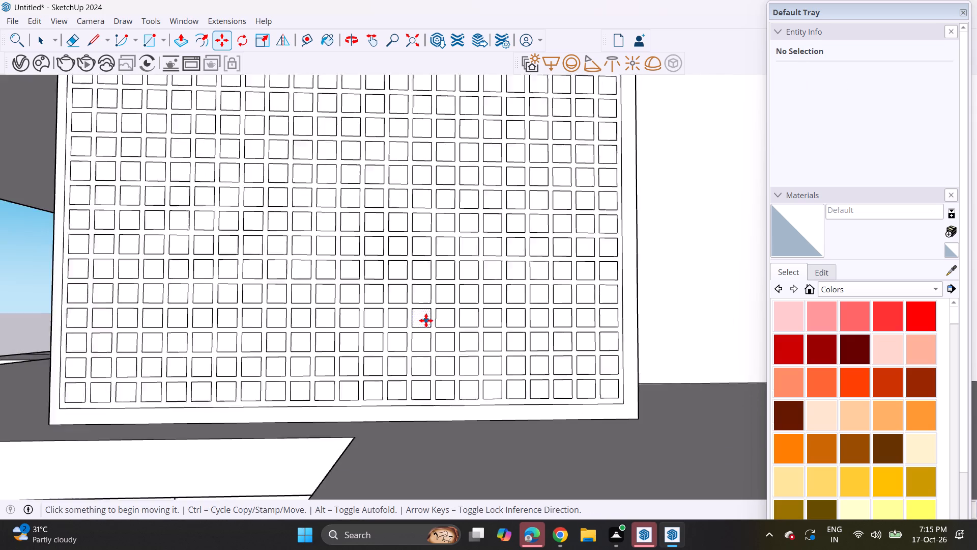
Erase the square edges lying between the sloped roof and the panel's diagonal border line.
scroll(426, 320, down, 12)
shift+middle_drag(439, 217, 462, 335)
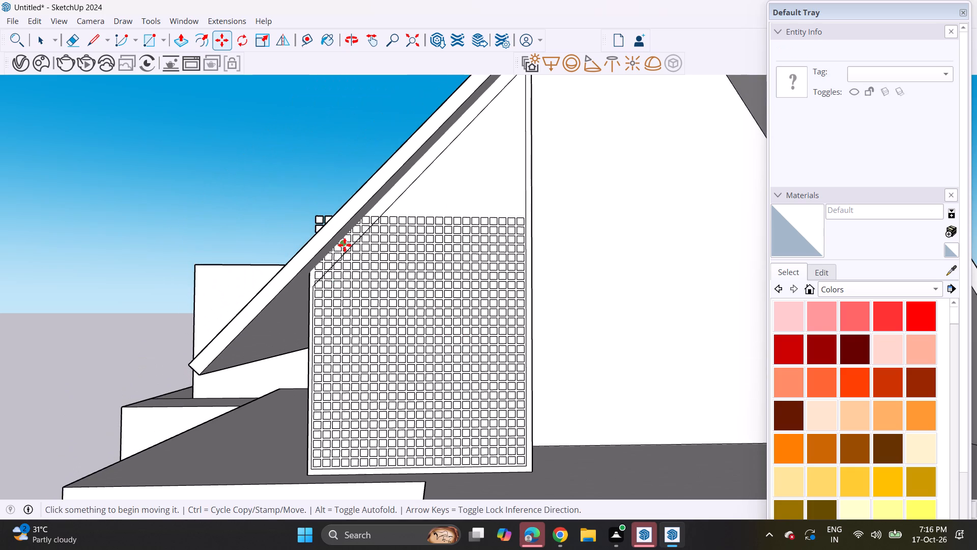
scroll(344, 245, up, 11)
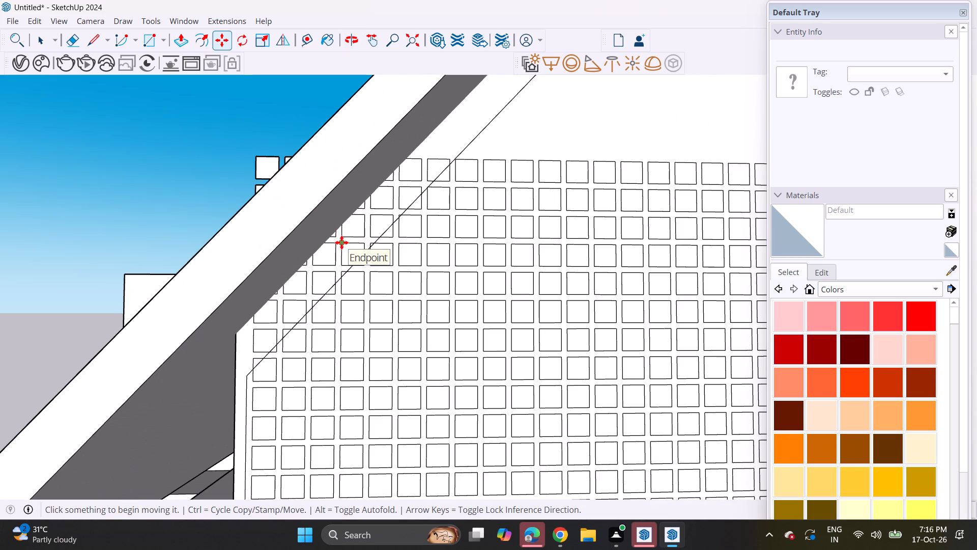
click(66, 33)
click(416, 156)
click(420, 160)
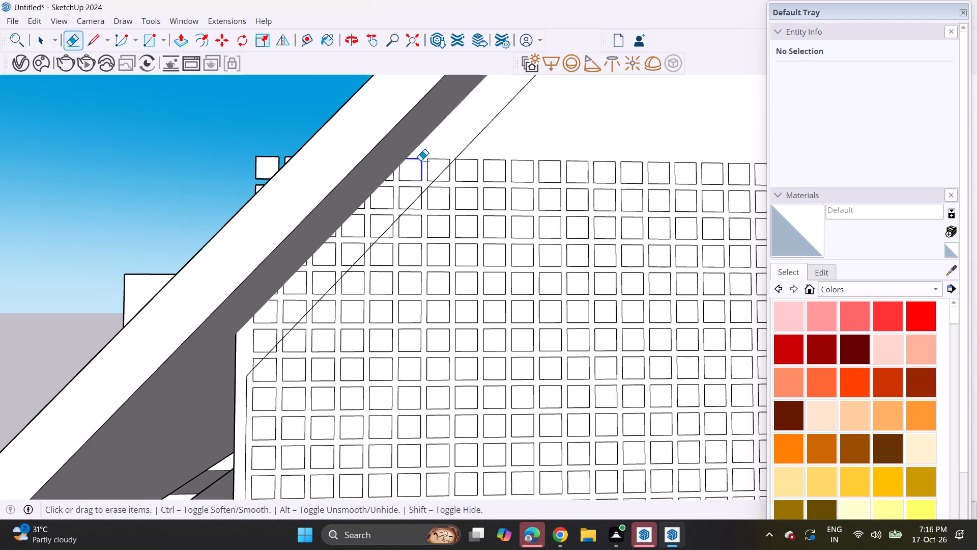
drag(419, 160, 271, 319)
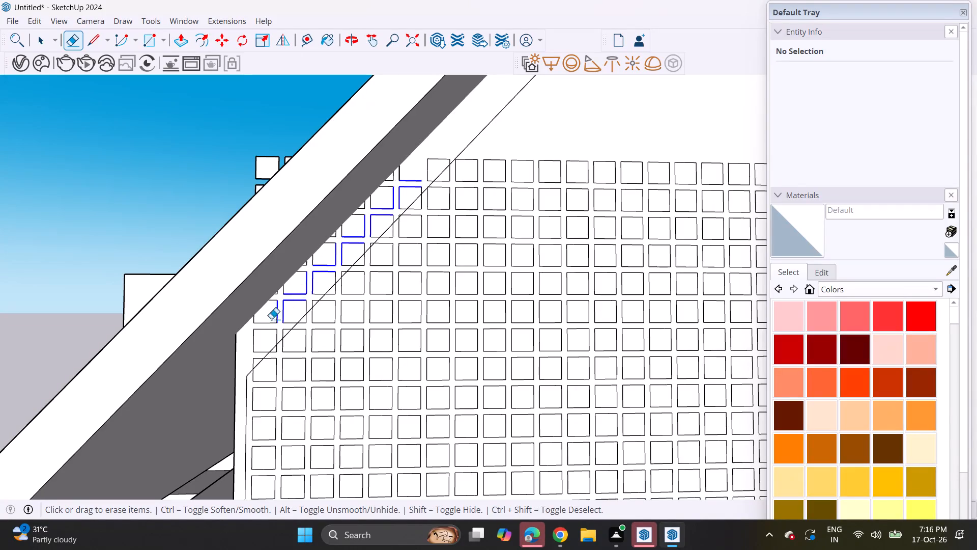
drag(271, 319, 254, 333)
drag(248, 328, 409, 165)
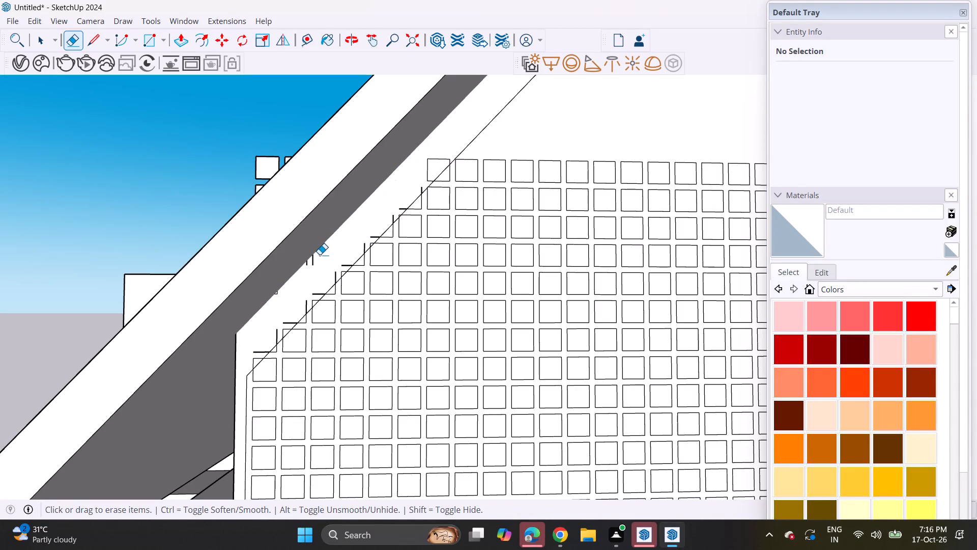
drag(320, 255, 269, 306)
Erase leftover edge stubs outside the diagonal border line, and undo the last erase pass.
drag(244, 361, 405, 202)
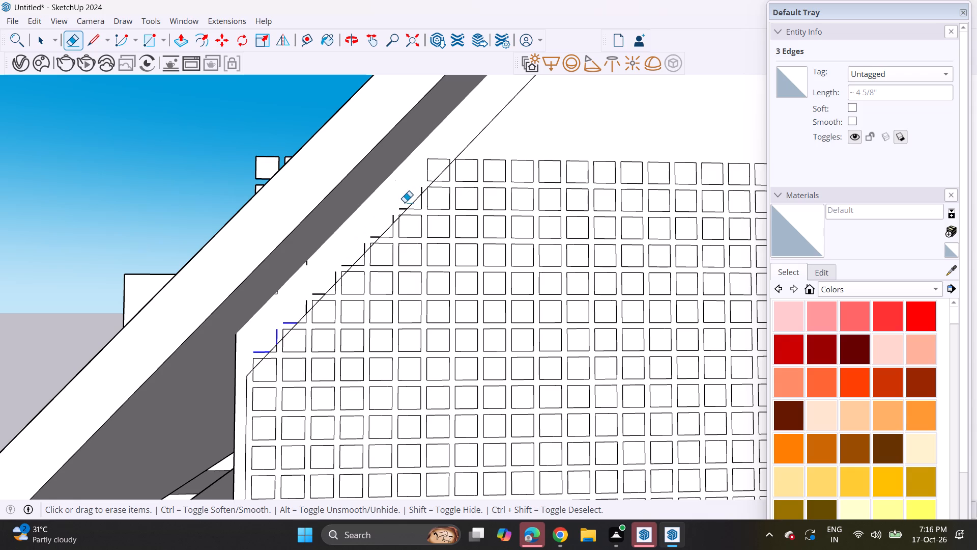
drag(405, 202, 448, 156)
drag(448, 156, 416, 193)
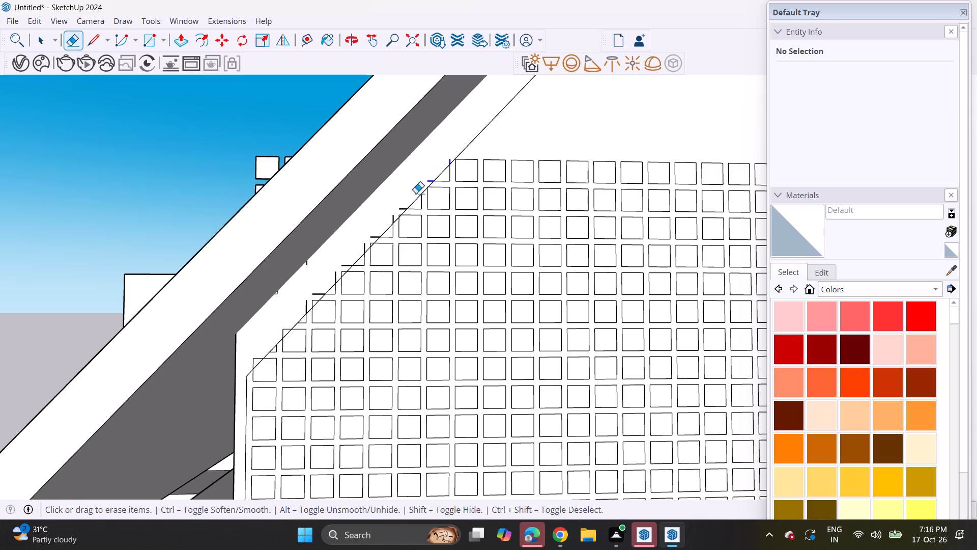
drag(416, 193, 379, 240)
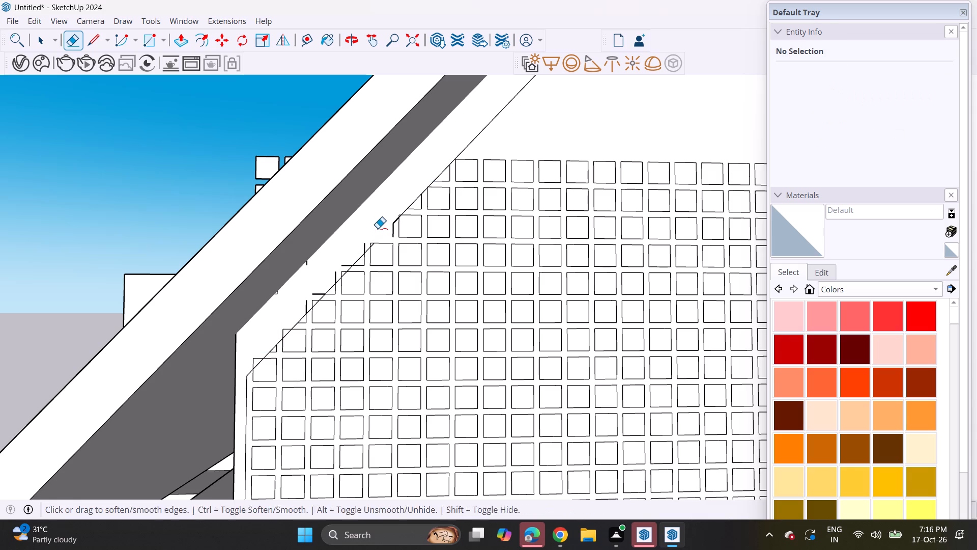
key(ctrl+z)
Erase the stubs projecting past the diagonal border line on the top two rows' cut squares, undoing any stray erase.
scroll(430, 180, up, 8)
drag(431, 179, 414, 200)
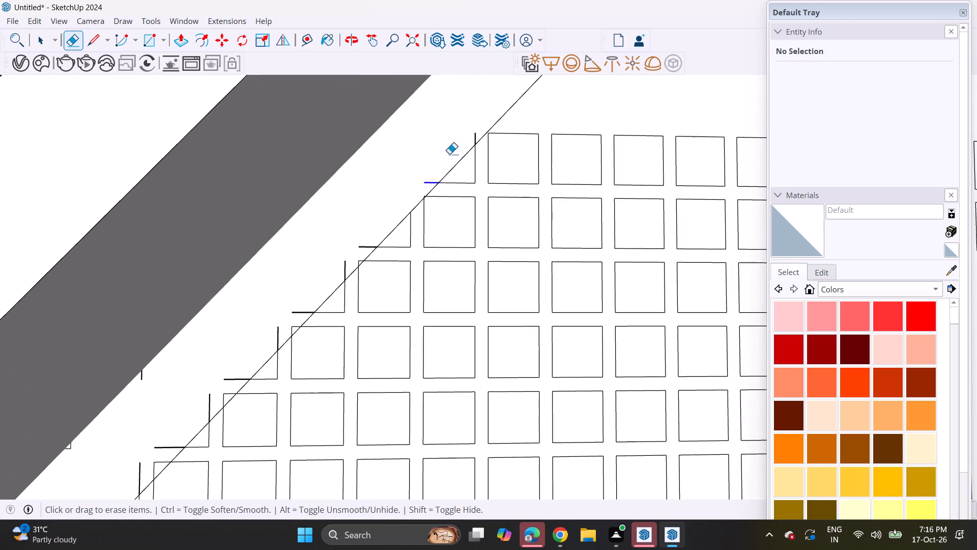
drag(475, 124, 475, 134)
drag(355, 237, 351, 248)
click(359, 246)
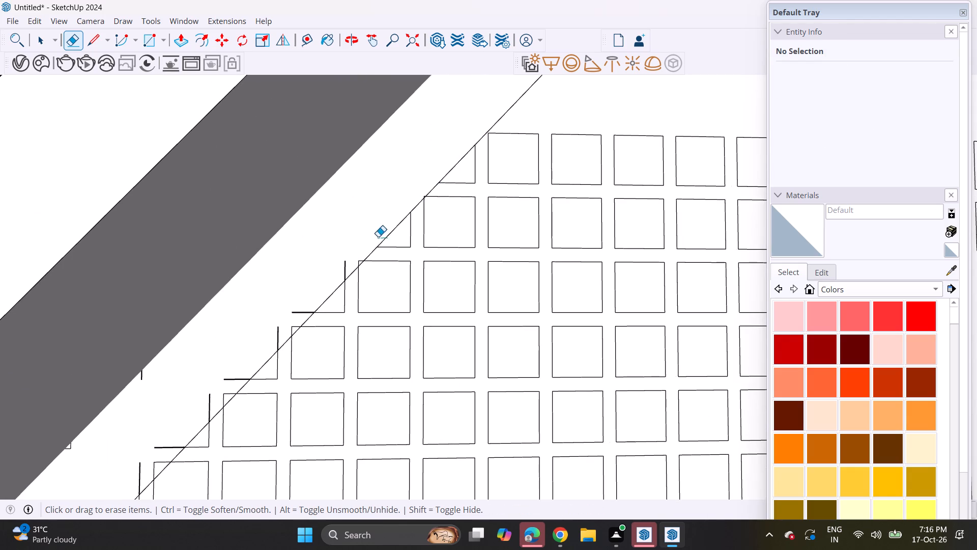
click(372, 255)
key(ctrl+z)
Erase the stubs projecting past the diagonal border line on the cut squares of the next rows down.
scroll(368, 247, up, 4)
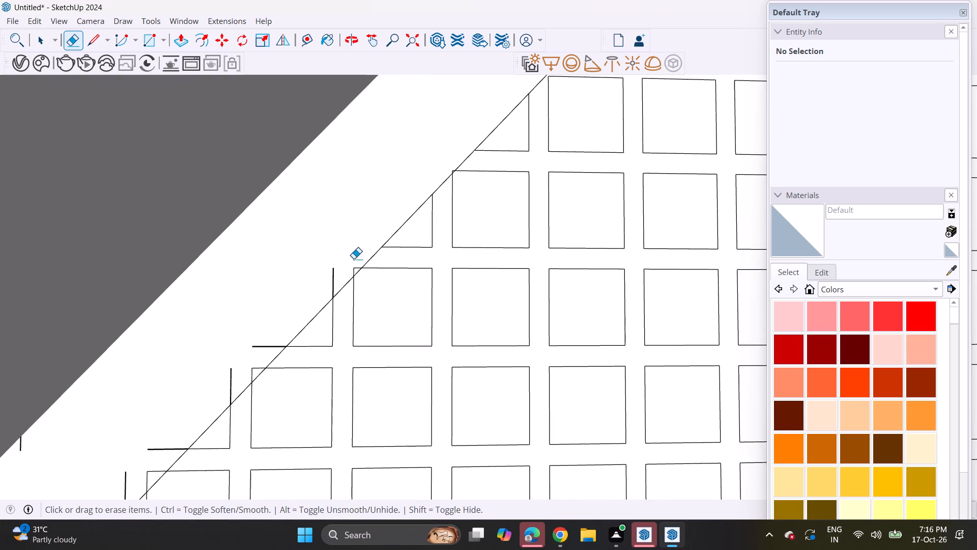
scroll(354, 259, up, 4)
double_click(355, 273)
drag(331, 263, 308, 320)
drag(327, 286, 236, 350)
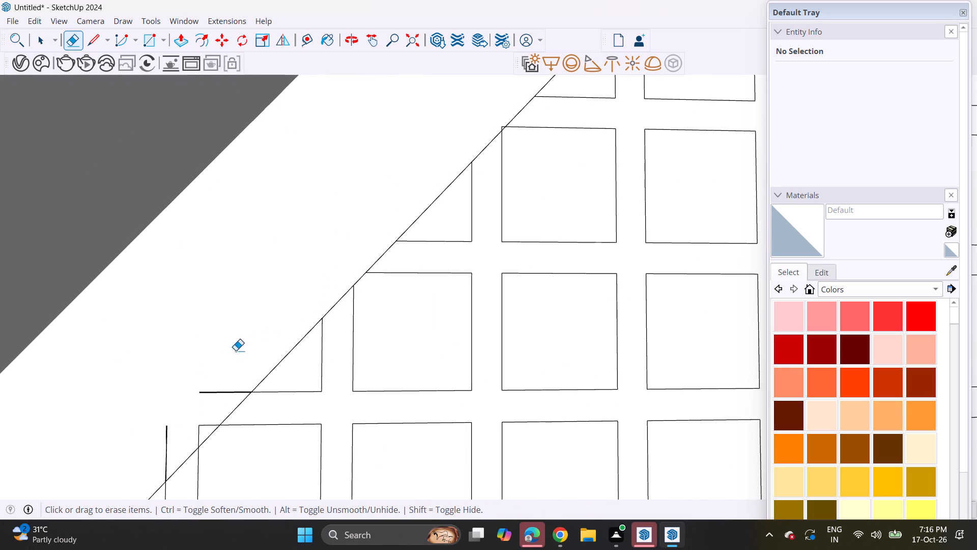
drag(236, 350, 203, 402)
scroll(213, 359, down, 4)
click(207, 403)
click(207, 404)
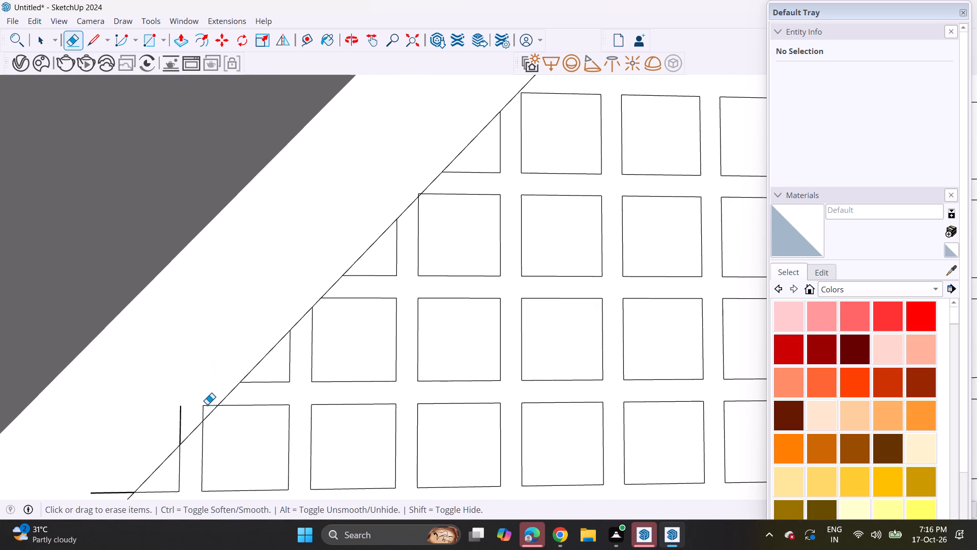
click(202, 413)
Erase the stubs outside the diagonal border line on the remaining lower rows, down to the line's lower end.
middle_drag(205, 379, 587, 101)
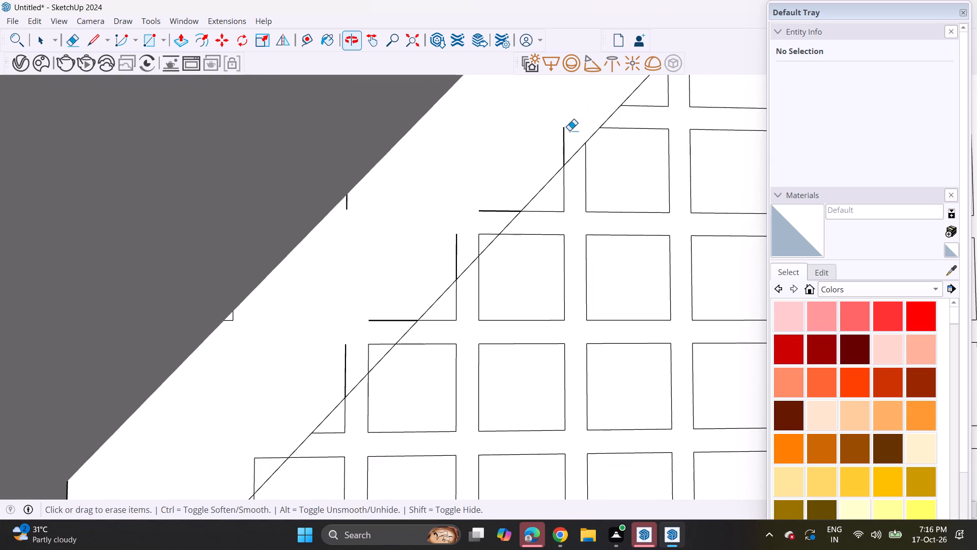
drag(561, 141, 526, 175)
drag(562, 143, 283, 386)
drag(413, 304, 301, 400)
drag(506, 204, 482, 246)
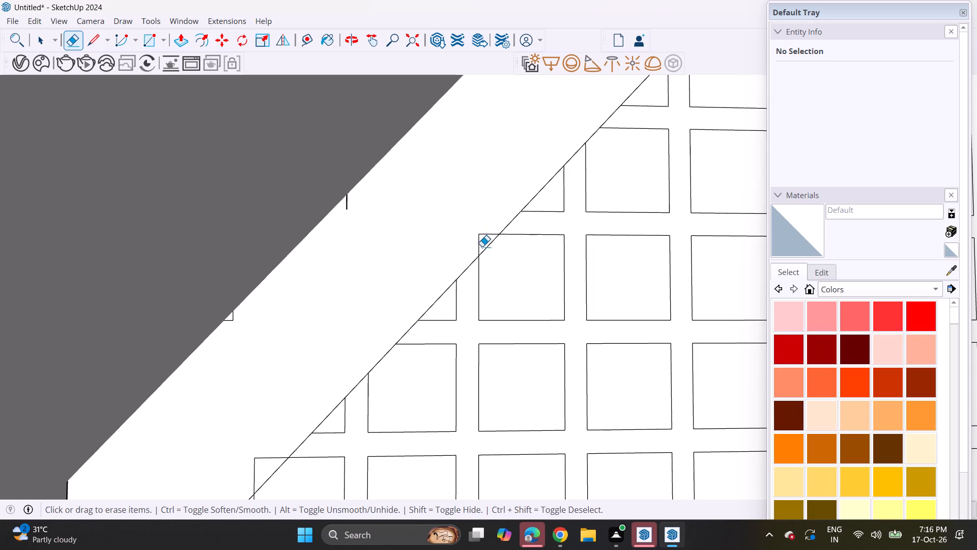
drag(482, 246, 478, 252)
scroll(479, 221, down, 3)
shift+middle_drag(396, 294, 622, 115)
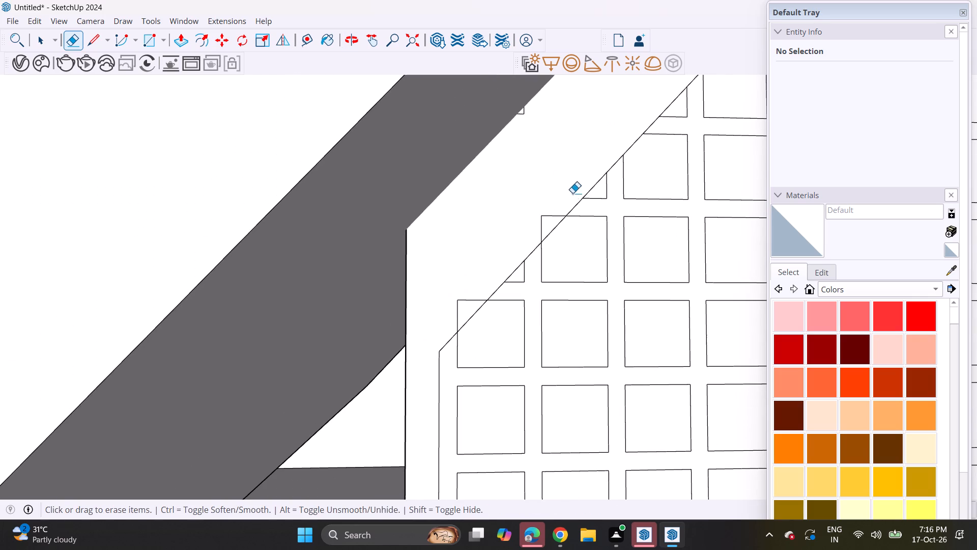
drag(570, 196, 434, 330)
Erase the small leftover square edges showing beside the roof slope on the panel's plain border.
scroll(417, 257, down, 5)
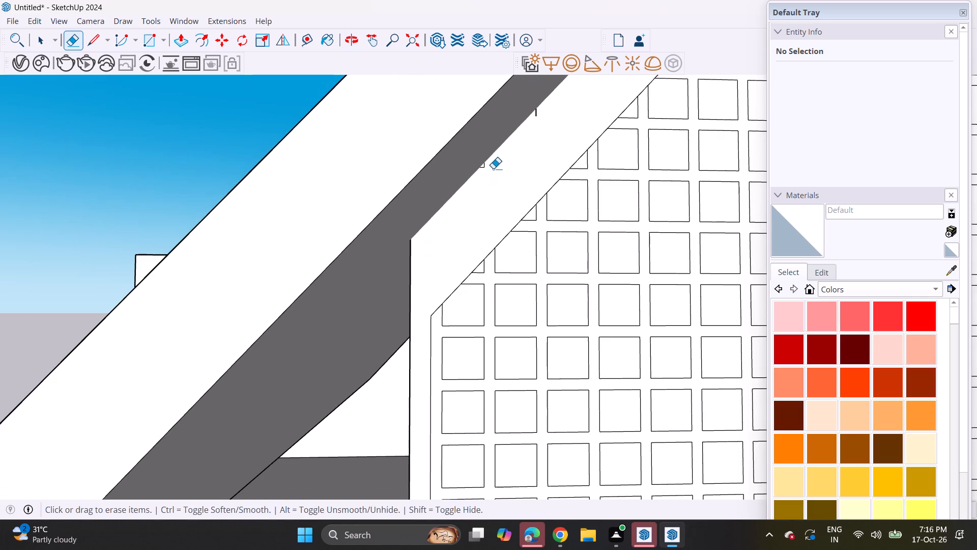
drag(486, 159, 474, 187)
drag(540, 102, 533, 129)
Erase the upper-end edges of the leftover squares and the outer strip line on the roof's sloping top face.
scroll(538, 113, down, 7)
shift+middle_drag(326, 260, 246, 491)
middle_drag(382, 238, 484, 310)
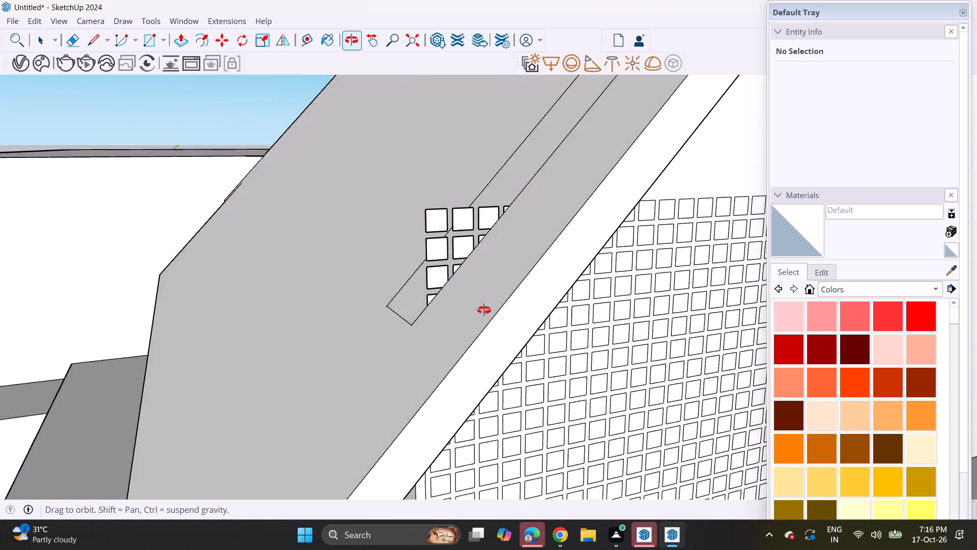
middle_drag(484, 310, 511, 349)
drag(478, 224, 437, 253)
drag(461, 214, 447, 237)
drag(425, 206, 418, 244)
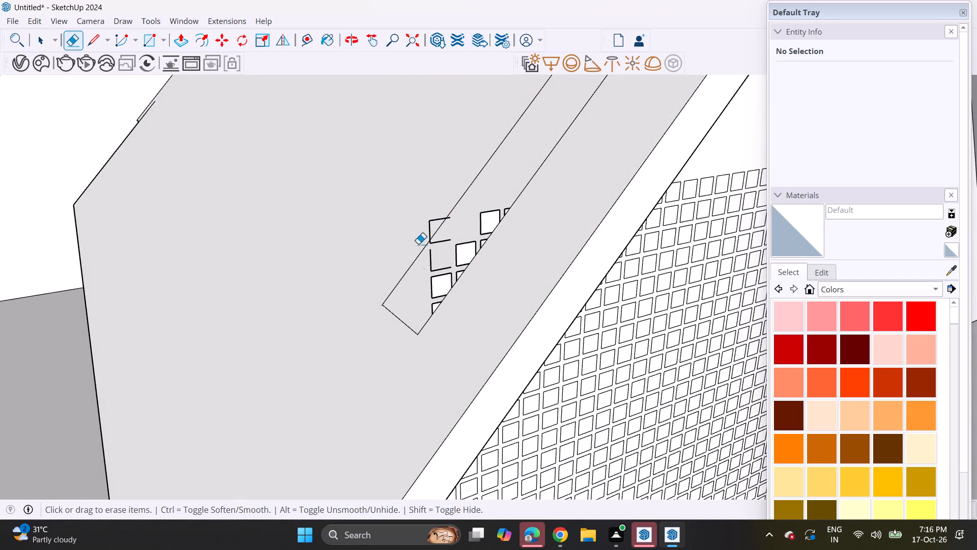
drag(418, 244, 415, 267)
drag(447, 232, 438, 263)
click(422, 259)
drag(438, 231, 439, 223)
drag(430, 227, 480, 220)
drag(521, 206, 522, 231)
drag(536, 199, 495, 231)
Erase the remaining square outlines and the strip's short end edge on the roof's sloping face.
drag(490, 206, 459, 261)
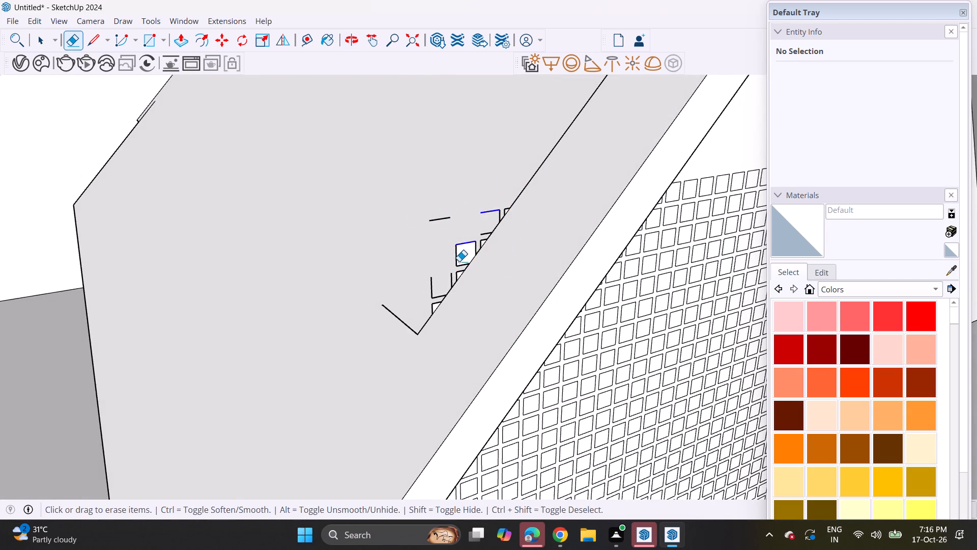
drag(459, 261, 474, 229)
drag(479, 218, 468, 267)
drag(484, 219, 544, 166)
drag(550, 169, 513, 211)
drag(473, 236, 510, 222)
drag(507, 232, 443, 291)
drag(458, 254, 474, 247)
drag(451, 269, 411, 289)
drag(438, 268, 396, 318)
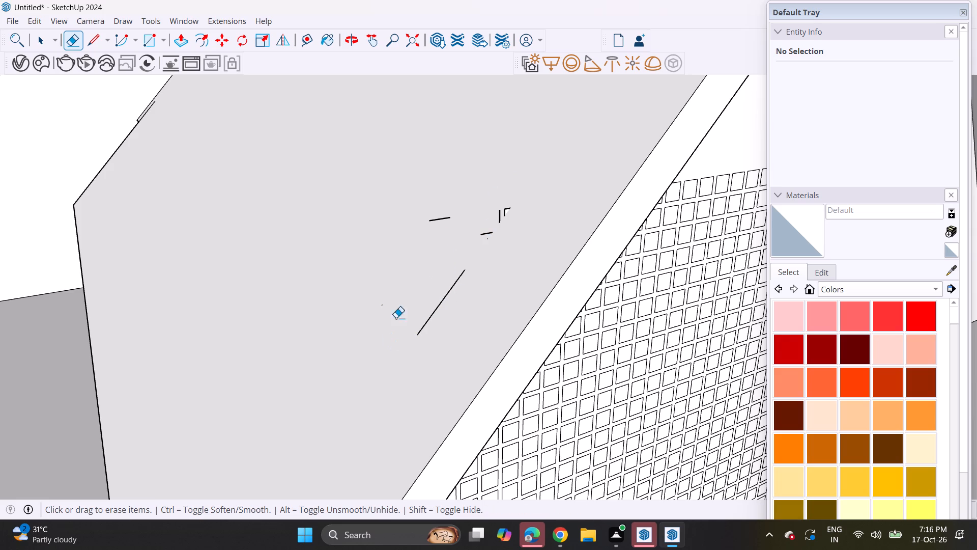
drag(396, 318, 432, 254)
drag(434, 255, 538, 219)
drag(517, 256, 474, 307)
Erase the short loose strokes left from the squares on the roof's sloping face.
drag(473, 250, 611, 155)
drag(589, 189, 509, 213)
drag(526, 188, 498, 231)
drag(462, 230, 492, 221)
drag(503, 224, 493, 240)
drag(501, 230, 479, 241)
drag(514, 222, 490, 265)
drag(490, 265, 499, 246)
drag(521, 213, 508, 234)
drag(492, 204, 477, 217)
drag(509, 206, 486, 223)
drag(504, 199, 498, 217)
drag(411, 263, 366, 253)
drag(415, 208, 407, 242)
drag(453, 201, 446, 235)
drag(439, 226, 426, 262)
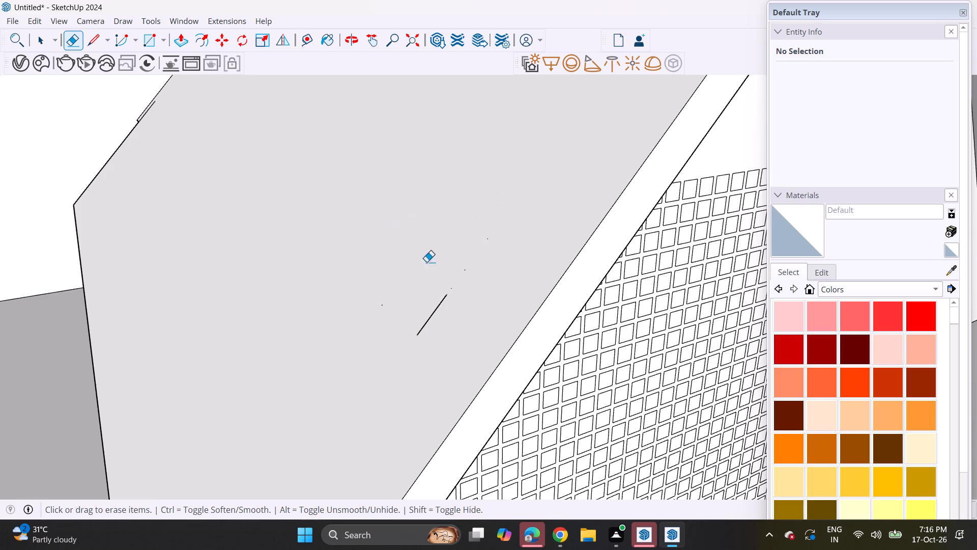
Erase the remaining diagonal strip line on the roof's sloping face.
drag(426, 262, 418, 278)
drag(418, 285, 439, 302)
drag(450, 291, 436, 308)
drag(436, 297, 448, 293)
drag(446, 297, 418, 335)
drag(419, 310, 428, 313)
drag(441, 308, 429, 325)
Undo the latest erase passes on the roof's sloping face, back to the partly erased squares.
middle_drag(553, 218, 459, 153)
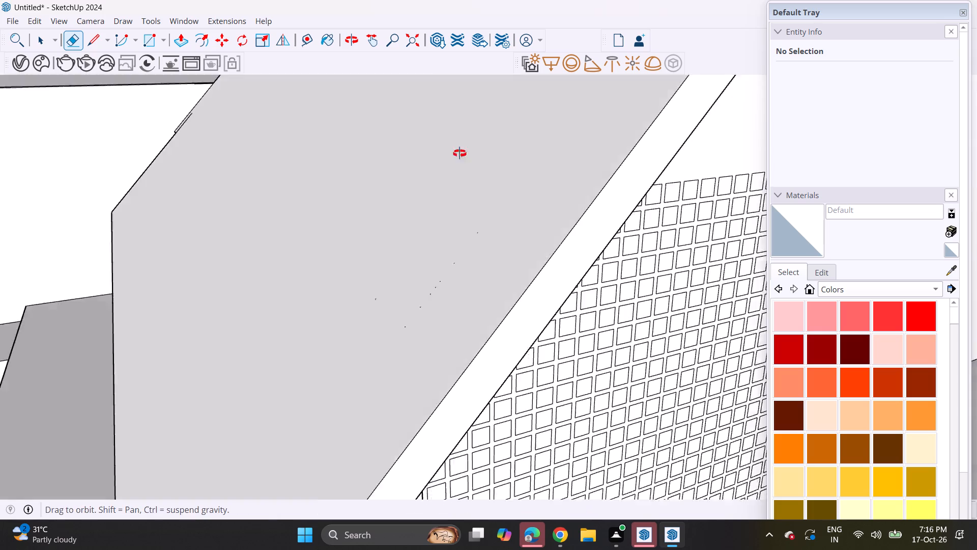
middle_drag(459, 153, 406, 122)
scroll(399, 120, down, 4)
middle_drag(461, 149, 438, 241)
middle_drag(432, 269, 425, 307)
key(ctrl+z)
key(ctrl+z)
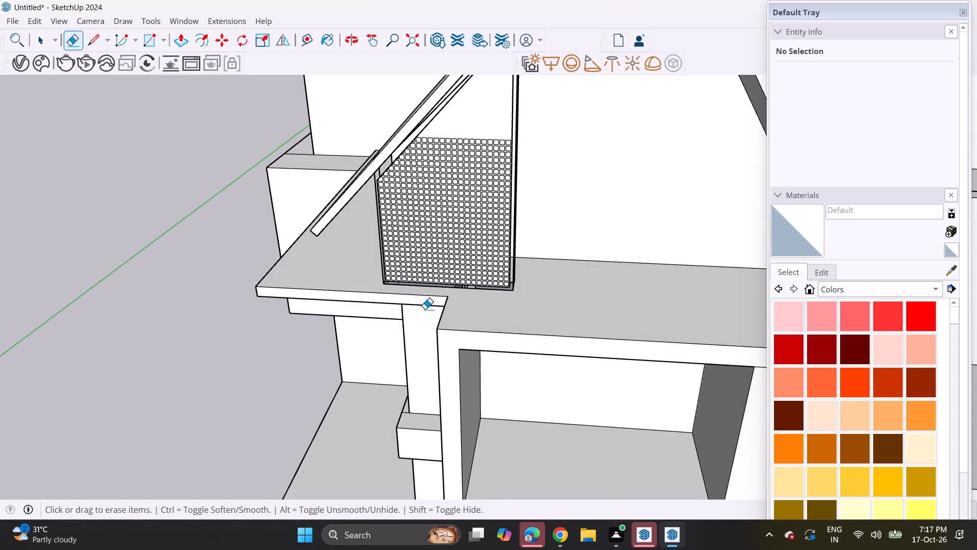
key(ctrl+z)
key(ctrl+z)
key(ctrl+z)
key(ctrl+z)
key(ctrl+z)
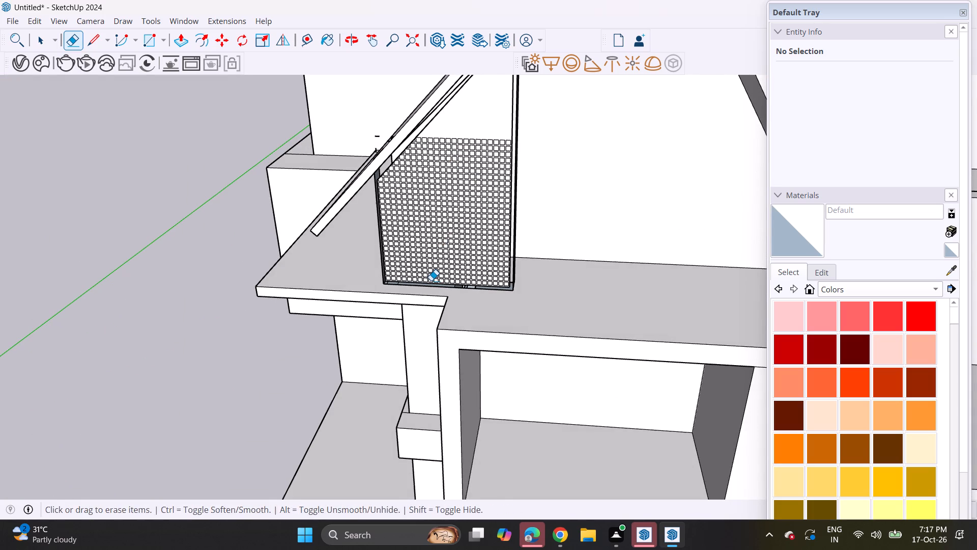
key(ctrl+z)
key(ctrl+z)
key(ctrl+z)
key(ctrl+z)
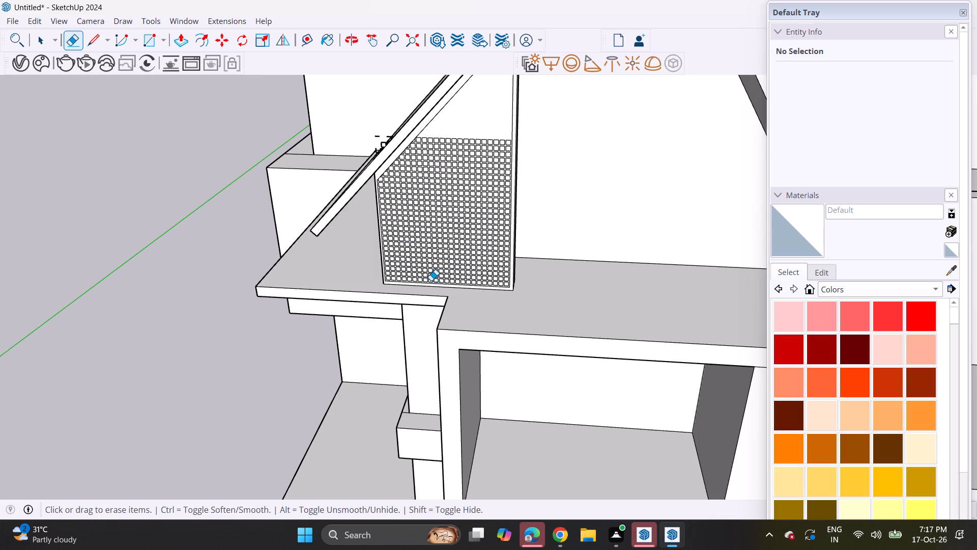
Erase the leftover square outlines and loose strokes on the roof's sloping face, leaving the diagonal strip line in place.
middle_drag(378, 134, 404, 151)
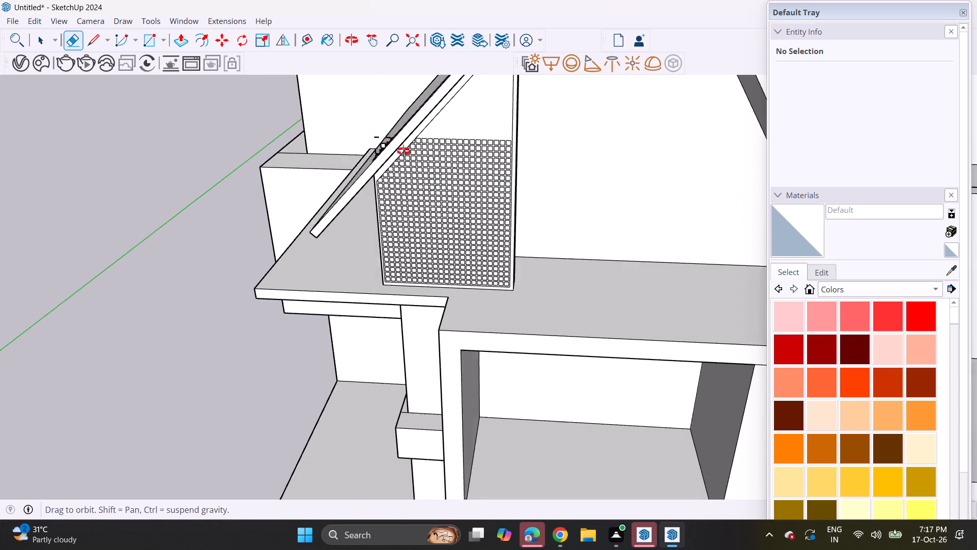
middle_drag(404, 151, 492, 194)
scroll(386, 193, up, 15)
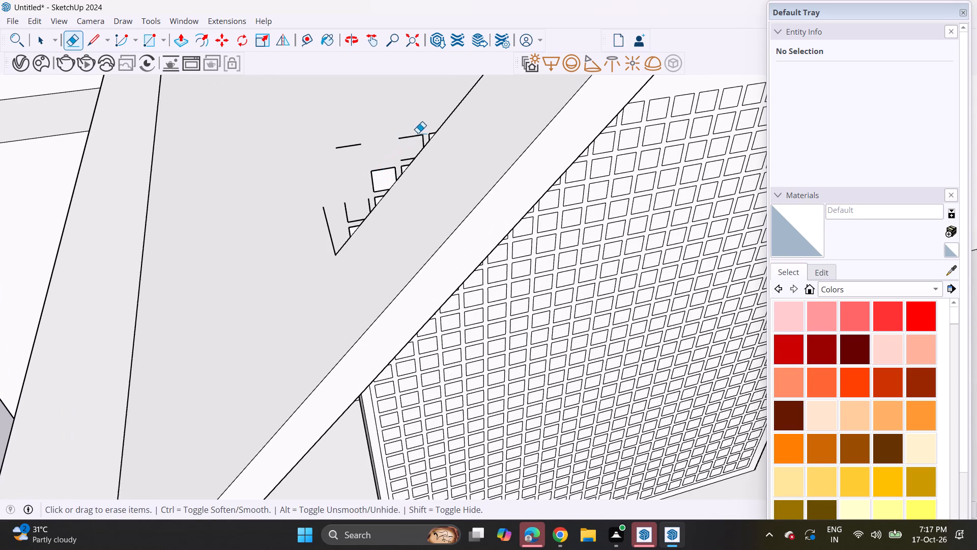
drag(415, 144, 389, 165)
drag(407, 136, 367, 183)
drag(384, 170, 352, 211)
drag(354, 202, 349, 215)
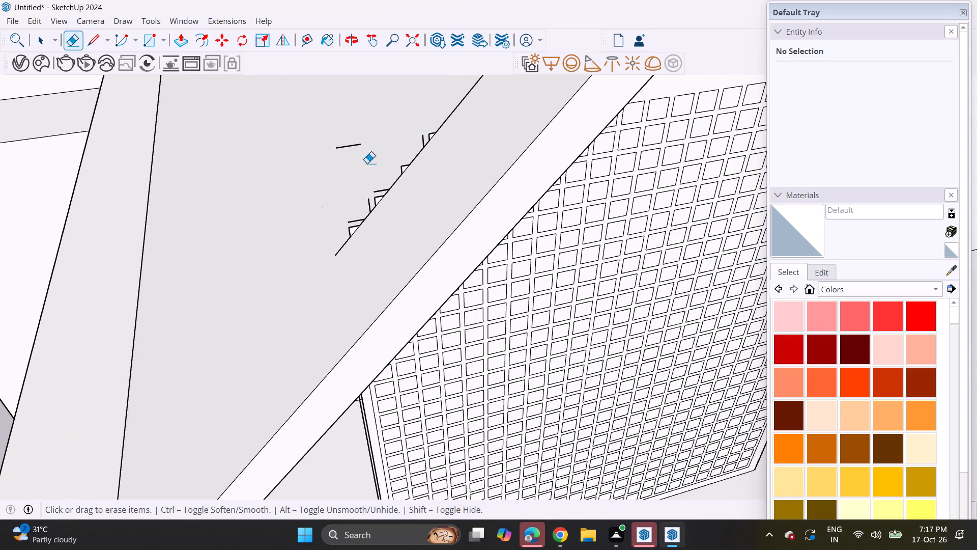
drag(364, 141, 341, 162)
click(342, 153)
Examine the gridded panel and the sloped roof edge from the front for leftover edges.
middle_drag(376, 166, 326, 102)
scroll(325, 104, down, 5)
middle_drag(421, 269, 403, 165)
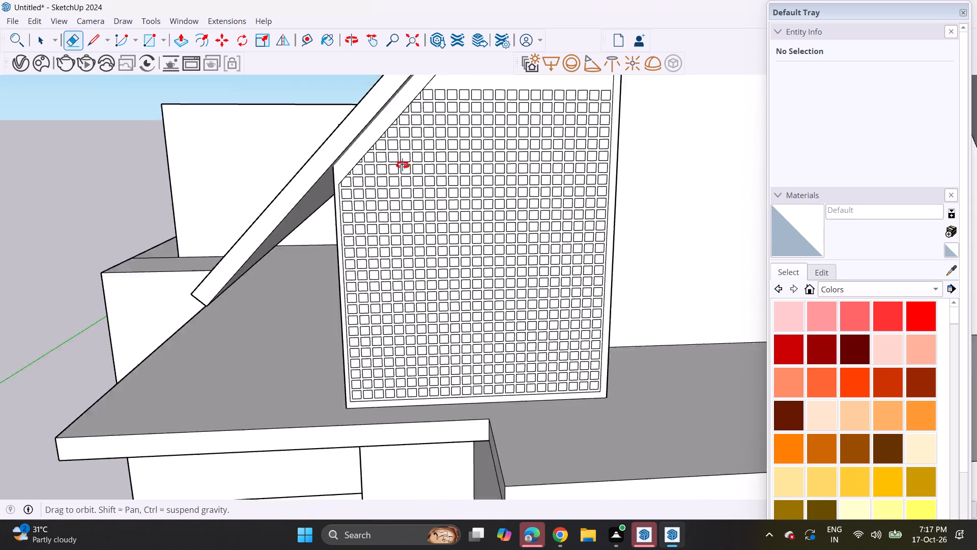
middle_drag(403, 165, 401, 158)
scroll(380, 168, down, 3)
shift+middle_drag(405, 175, 358, 309)
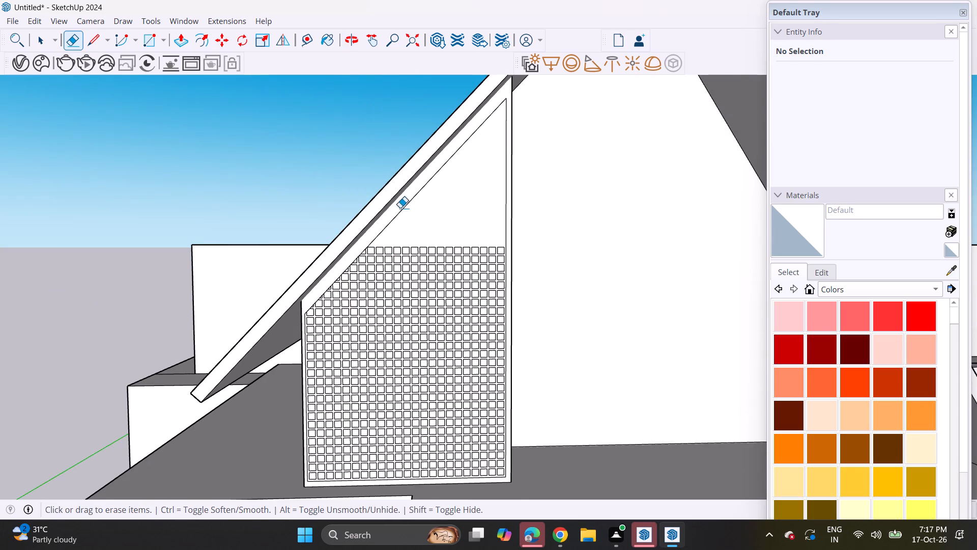
scroll(397, 208, up, 1)
scroll(396, 208, down, 6)
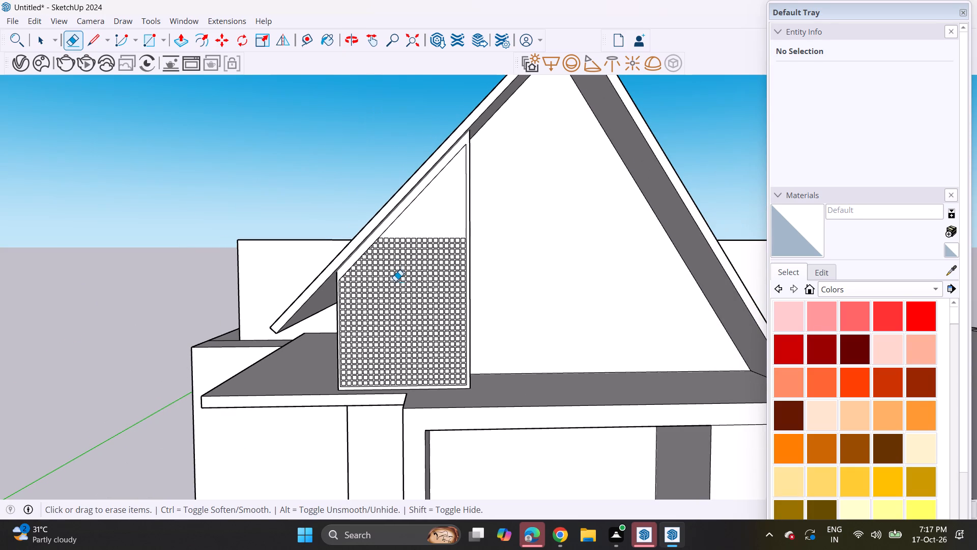
Move the two upper segments of the panel's diagonal border line slightly upward along the blue axis.
scroll(397, 219, up, 8)
text(n)
key(space)
click(397, 218)
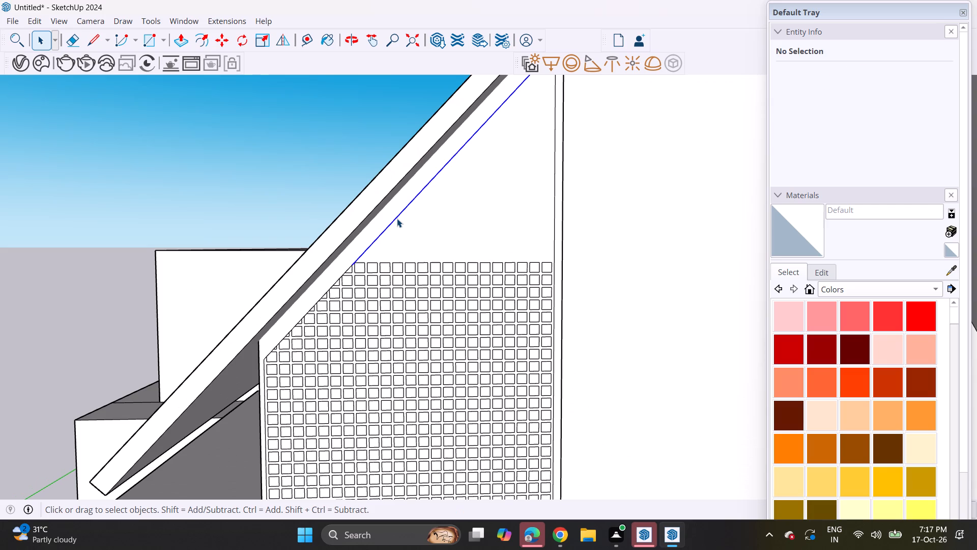
scroll(343, 265, up, 2)
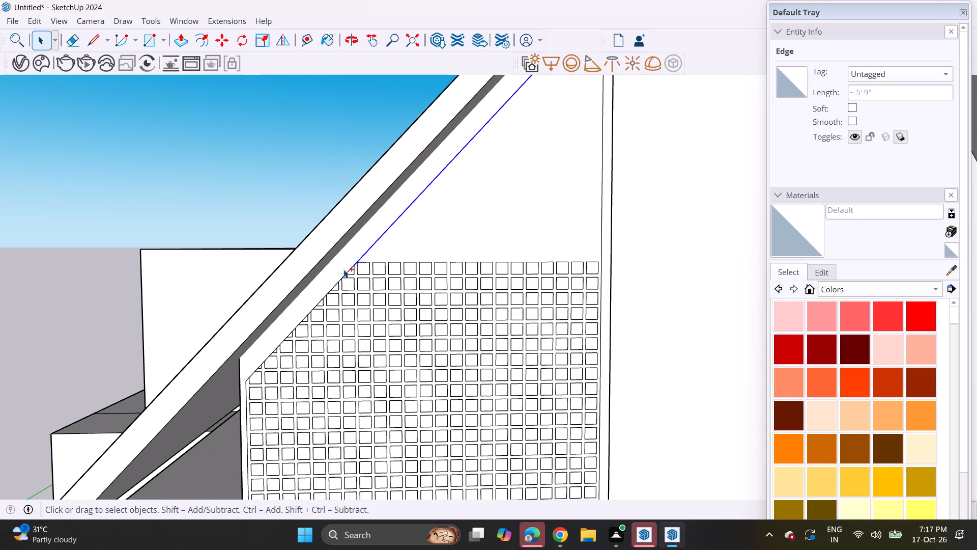
ctrl+click(349, 266)
ctrl+click(351, 268)
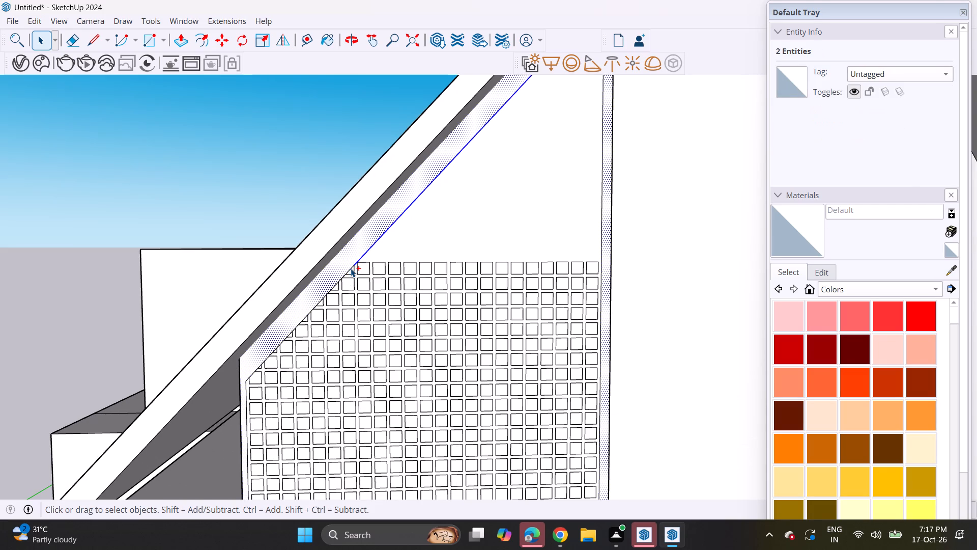
ctrl+shift+click(351, 264)
ctrl+shift+scroll(339, 275, up, 8)
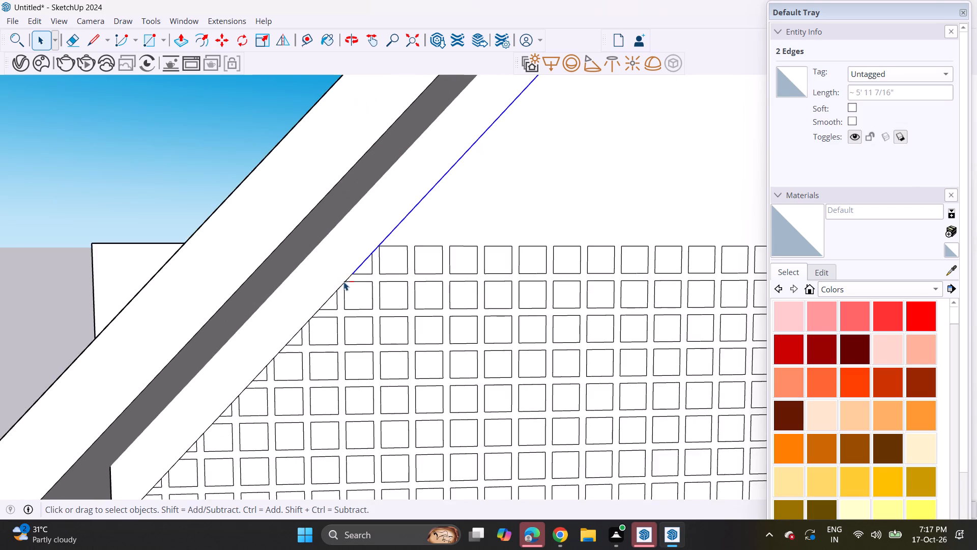
ctrl+shift+scroll(343, 282, up, 3)
ctrl+shift+click(350, 275)
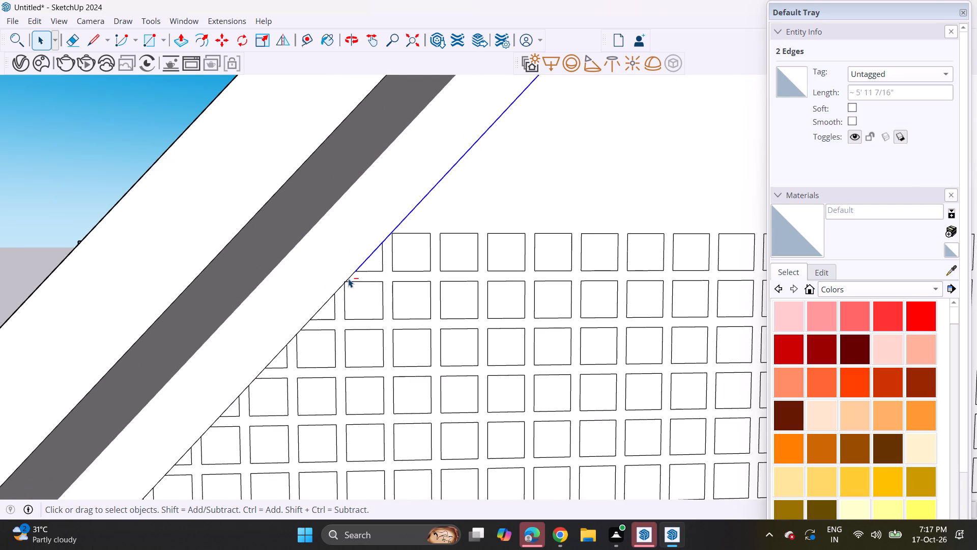
ctrl+shift+click(348, 279)
ctrl+scroll(348, 279, down, 9)
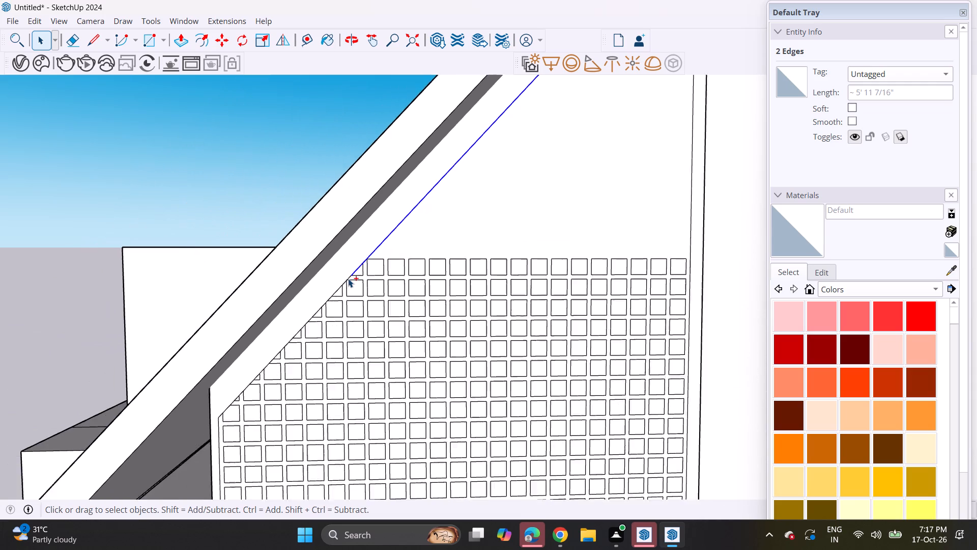
ctrl+scroll(348, 279, down, 8)
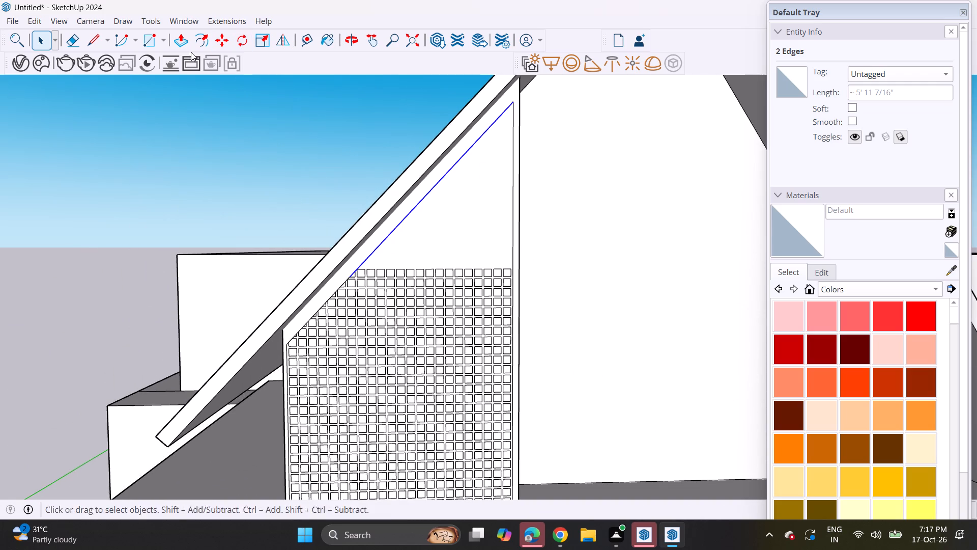
click(214, 39)
shift+middle_drag(531, 209, 531, 249)
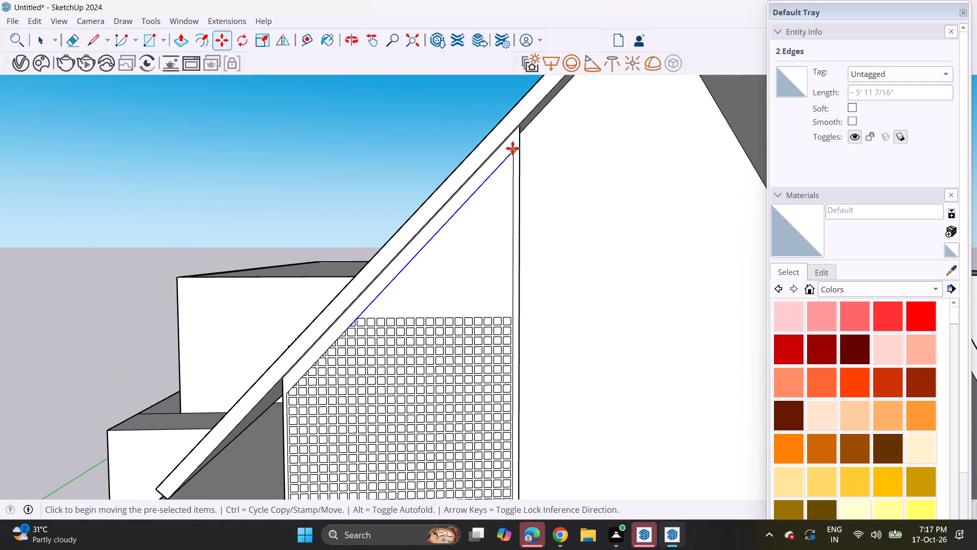
click(512, 149)
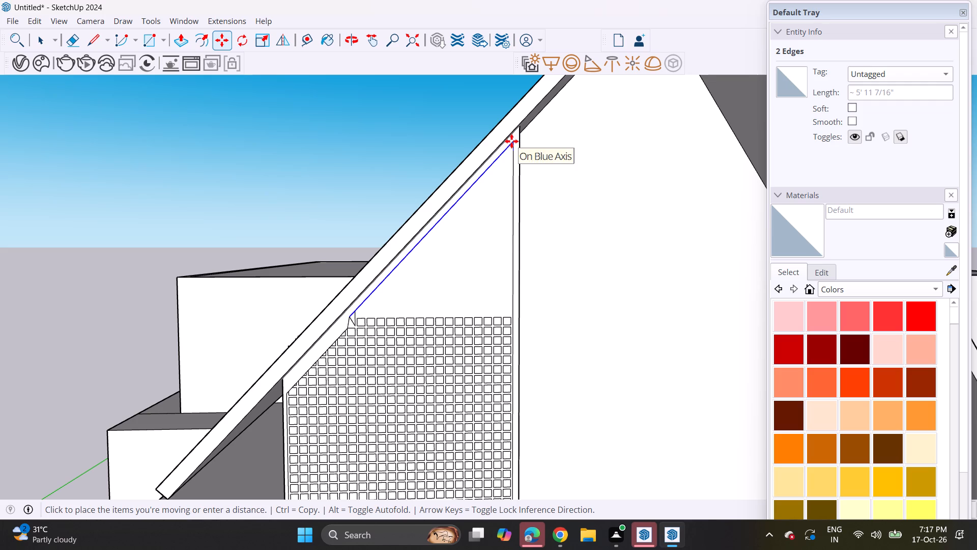
click(513, 143)
scroll(314, 327, up, 3)
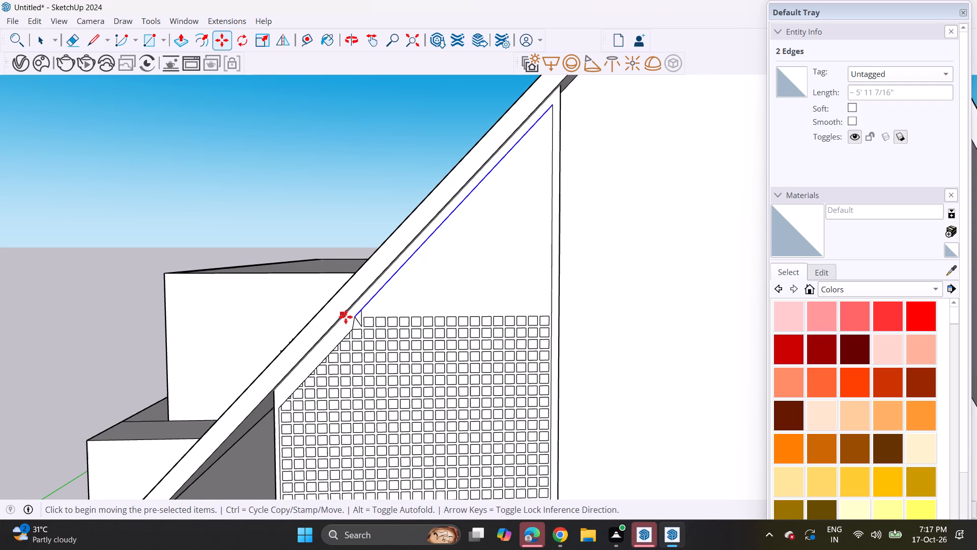
Undo the edge trimming, erasures and stacked row copies on the panel, back to only the bottom row of squares.
scroll(346, 317, up, 6)
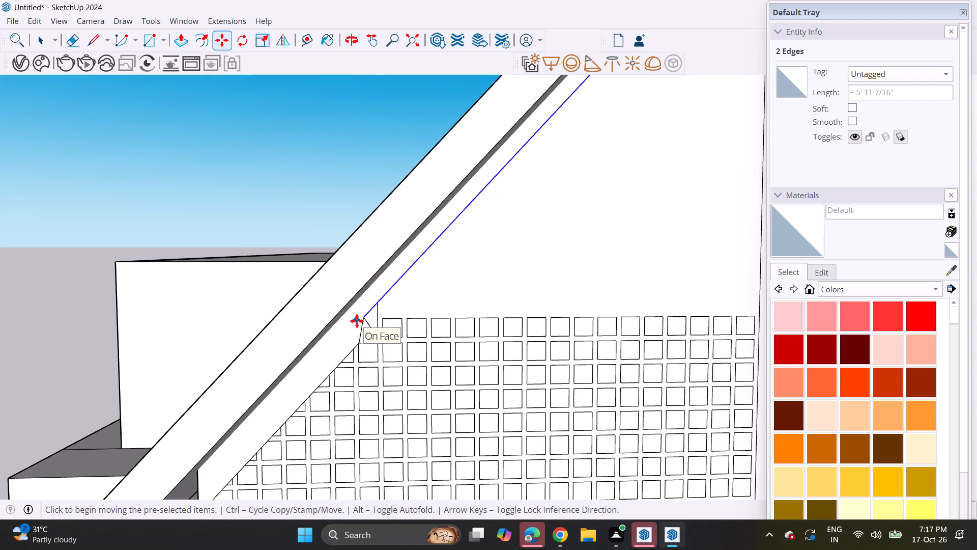
scroll(358, 321, down, 16)
key(ctrl+z)
key(ctrl+z)
key(ctrl+z)
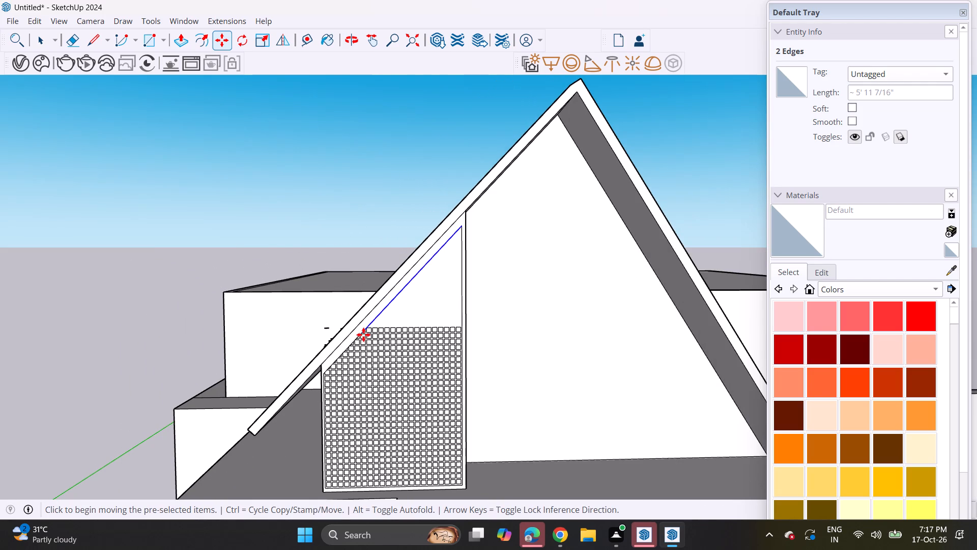
key(ctrl+z)
key(ctrl+z)
key(ctrl+z)
key(ctrl+z)
key(ctrl+z)
key(ctrl+z)
key(ctrl+z)
key(ctrl+z)
key(ctrl+z)
key(ctrl+z)
key(ctrl+z)
key(ctrl+z)
key(ctrl+z)
key(ctrl+z)
key(ctrl+z)
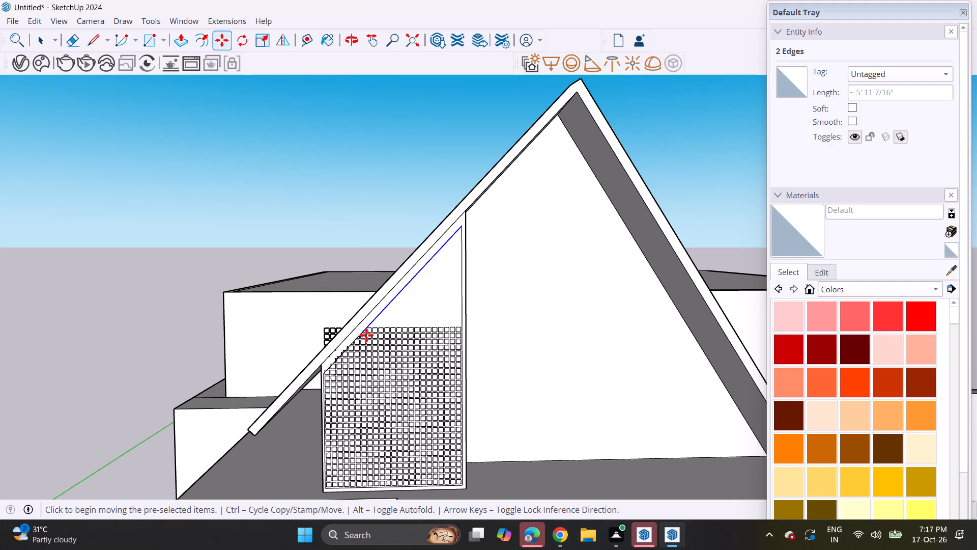
key(ctrl+z)
key(ctrl+z)
key(ctrl+z)
key(ctrl+z)
key(ctrl+z)
key(ctrl+z)
key(ctrl+z)
key(ctrl+z)
key(ctrl+z)
key(ctrl+z)
key(ctrl+z)
key(ctrl+z)
key(ctrl+z)
key(ctrl+z)
key(ctrl+z)
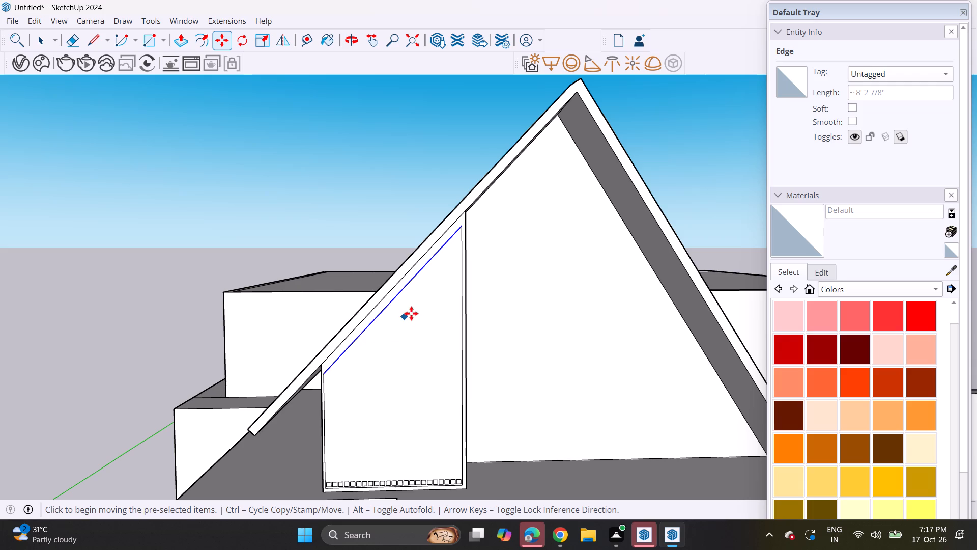
Move the panel's diagonal inner border edge slightly upward along the blue axis, closer to the roof's sloping edge.
scroll(390, 302, up, 4)
click(390, 301)
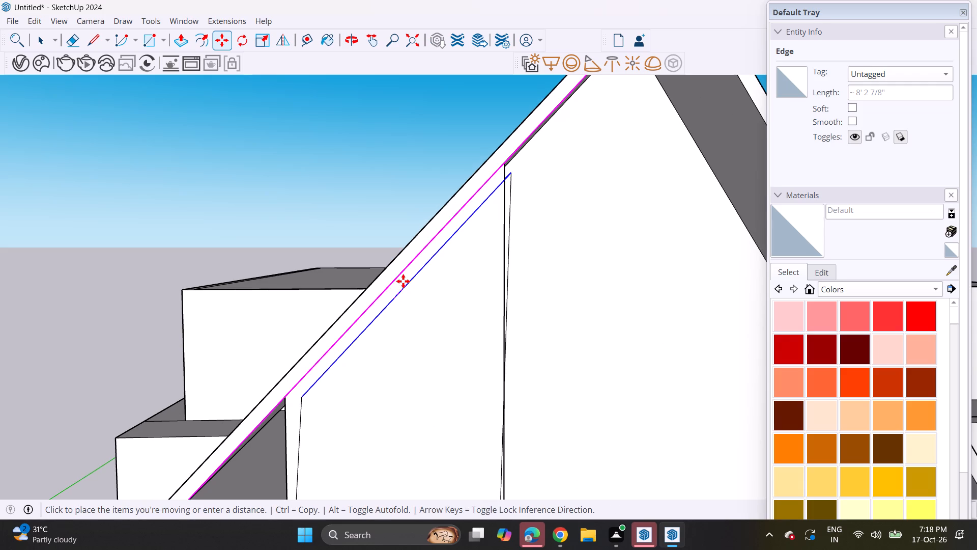
scroll(403, 281, up, 4)
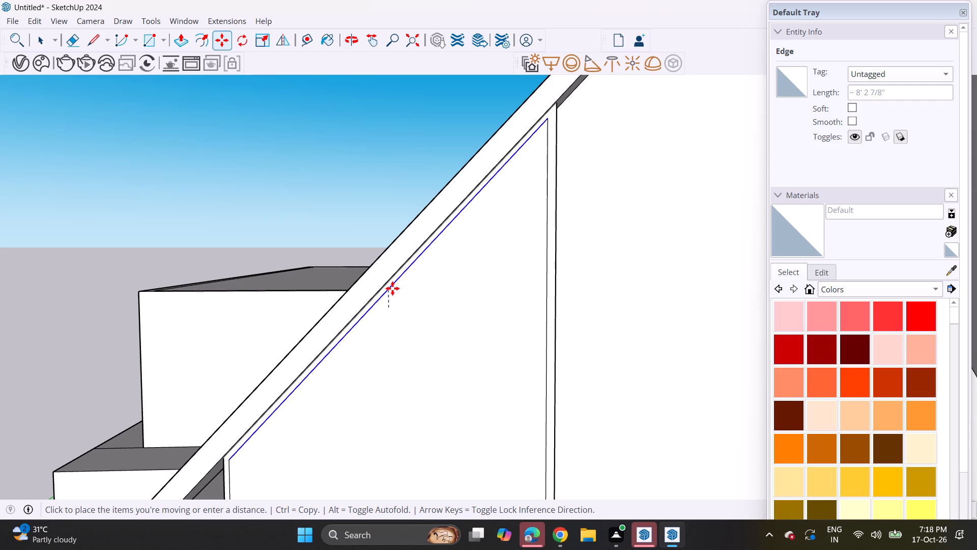
click(394, 288)
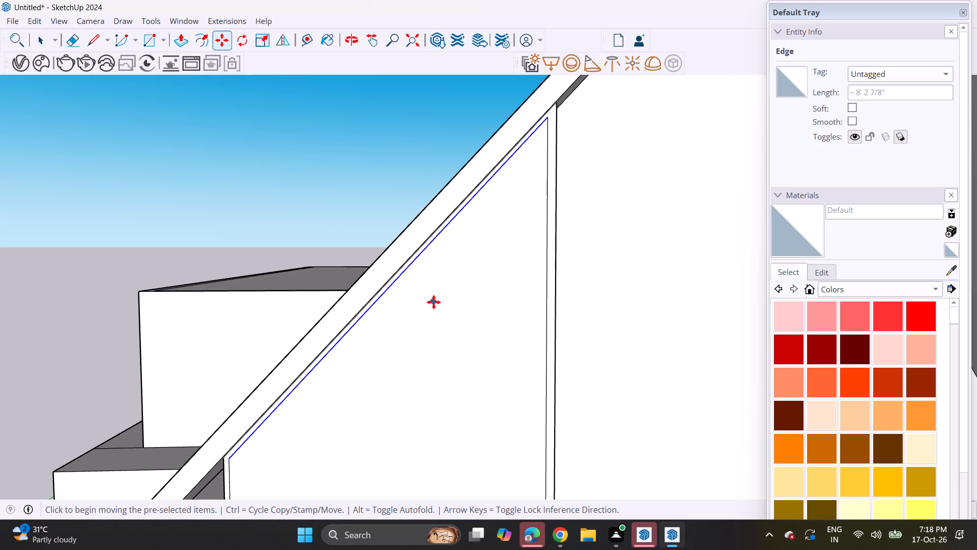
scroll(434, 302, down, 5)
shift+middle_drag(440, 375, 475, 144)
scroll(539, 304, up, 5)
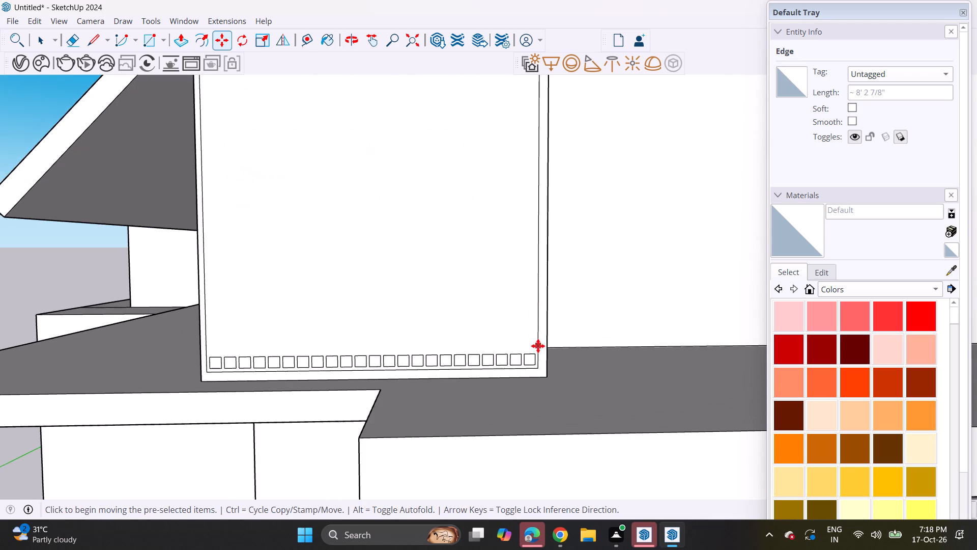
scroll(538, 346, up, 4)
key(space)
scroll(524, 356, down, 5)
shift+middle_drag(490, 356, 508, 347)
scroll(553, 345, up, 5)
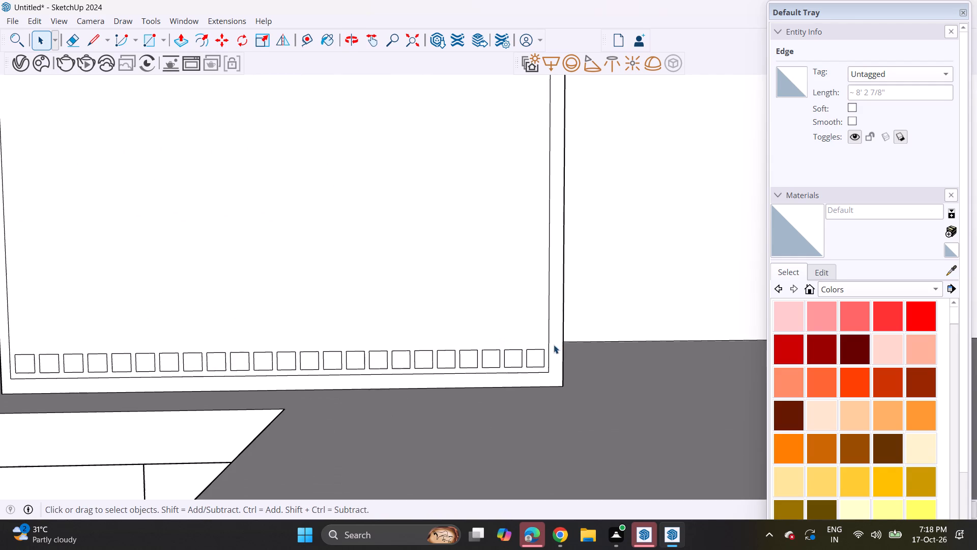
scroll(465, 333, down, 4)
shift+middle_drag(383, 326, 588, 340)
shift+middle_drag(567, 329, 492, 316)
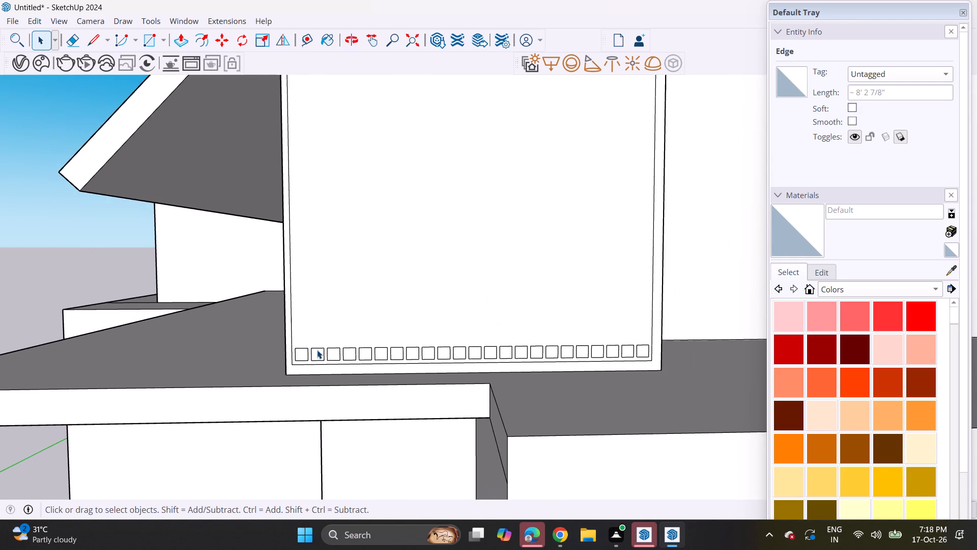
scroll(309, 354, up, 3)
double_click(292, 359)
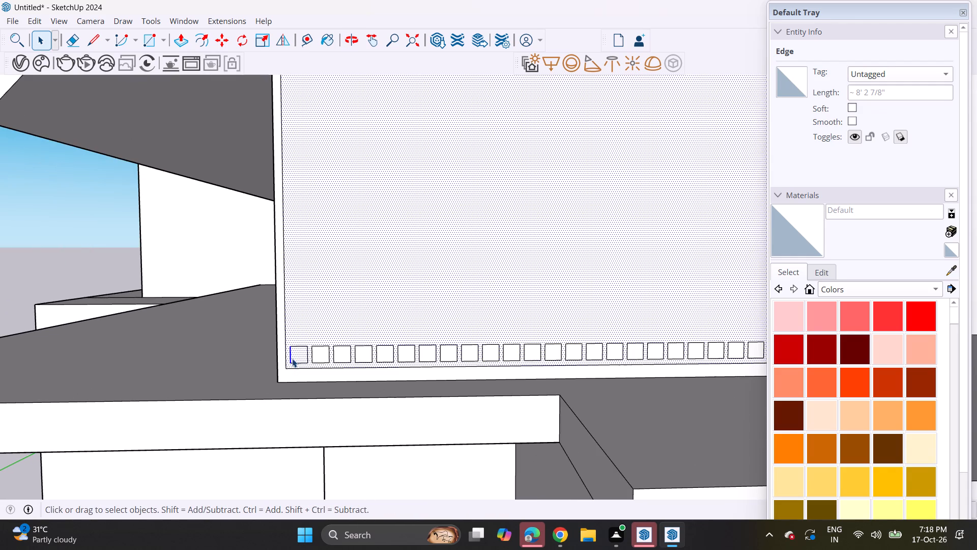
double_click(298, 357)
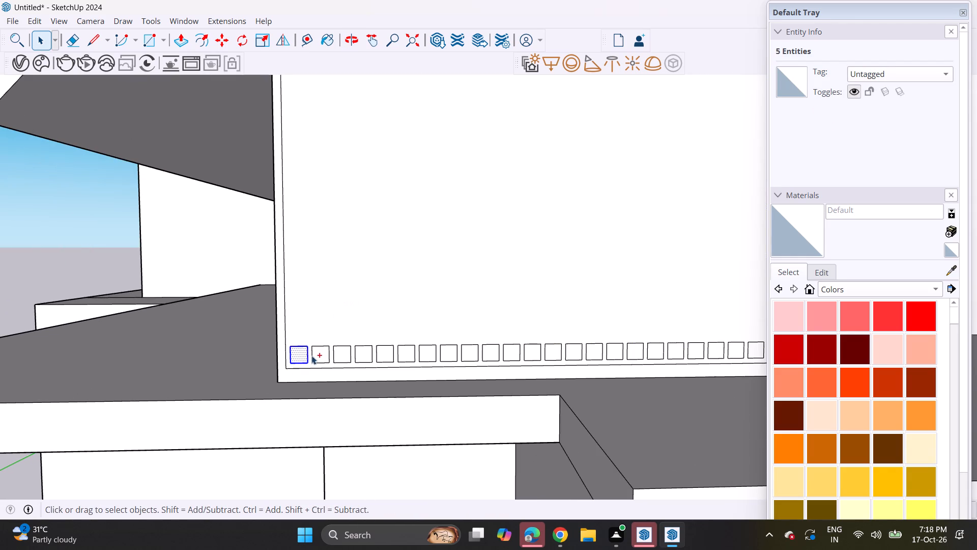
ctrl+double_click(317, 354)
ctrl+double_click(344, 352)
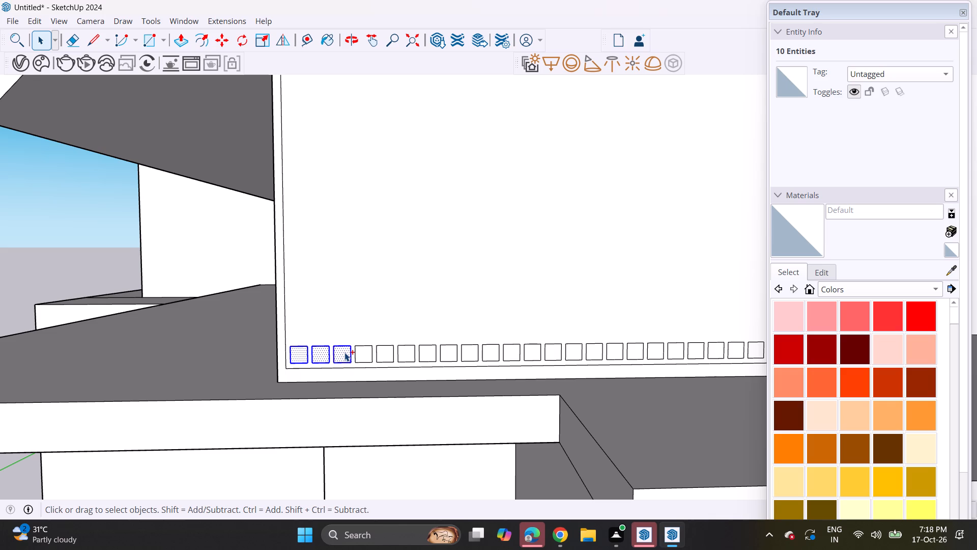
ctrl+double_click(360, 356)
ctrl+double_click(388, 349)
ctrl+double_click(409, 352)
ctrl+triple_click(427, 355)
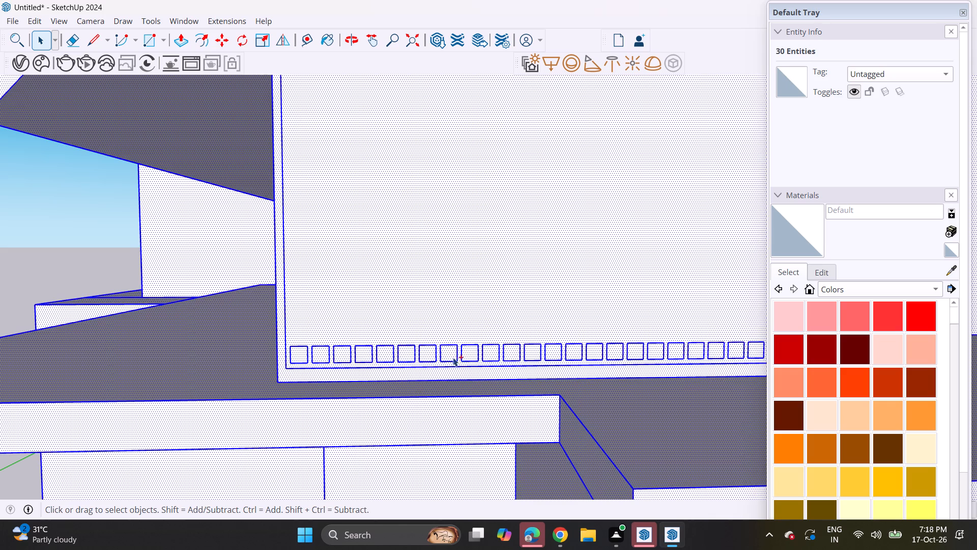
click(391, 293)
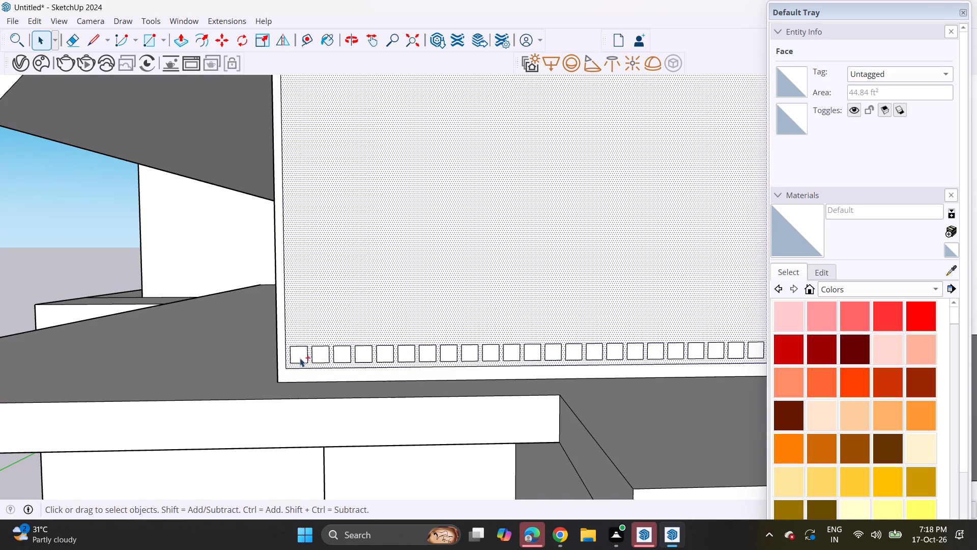
Select every square with its outline in the panel's bottom row and copy the row straight upward twice, leaving narrow gaps between rows.
double_click(297, 353)
ctrl+scroll(332, 353, up, 4)
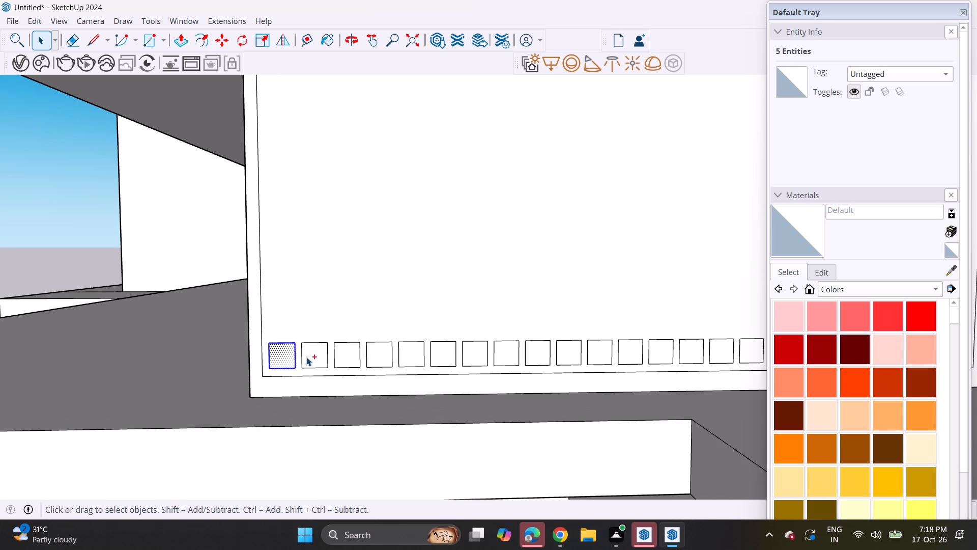
ctrl+double_click(311, 353)
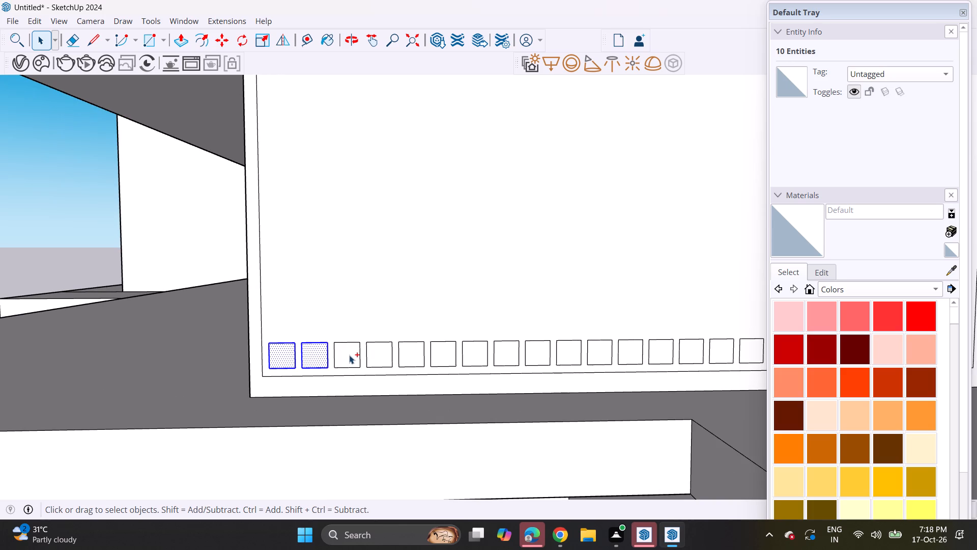
ctrl+click(349, 355)
ctrl+click(349, 354)
ctrl+double_click(380, 354)
ctrl+double_click(416, 361)
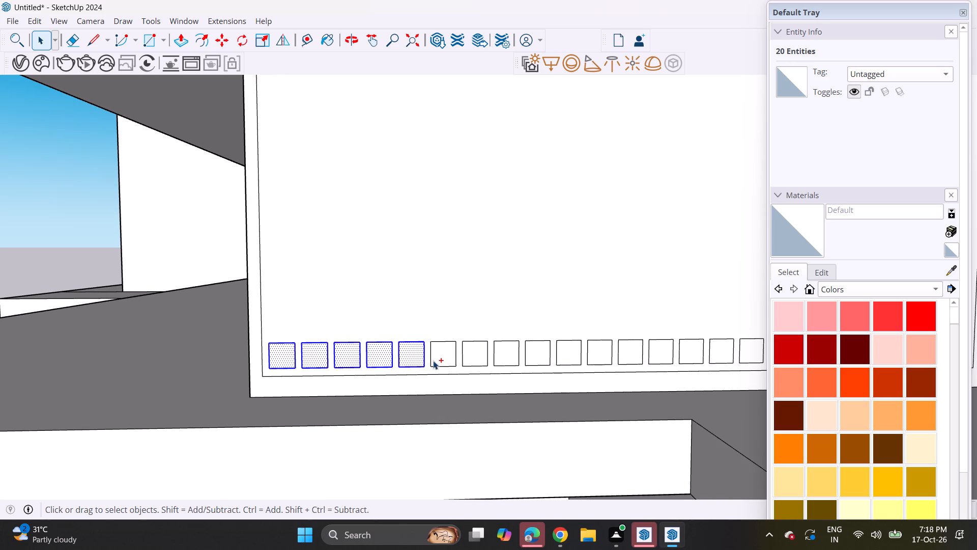
ctrl+double_click(437, 359)
ctrl+double_click(480, 356)
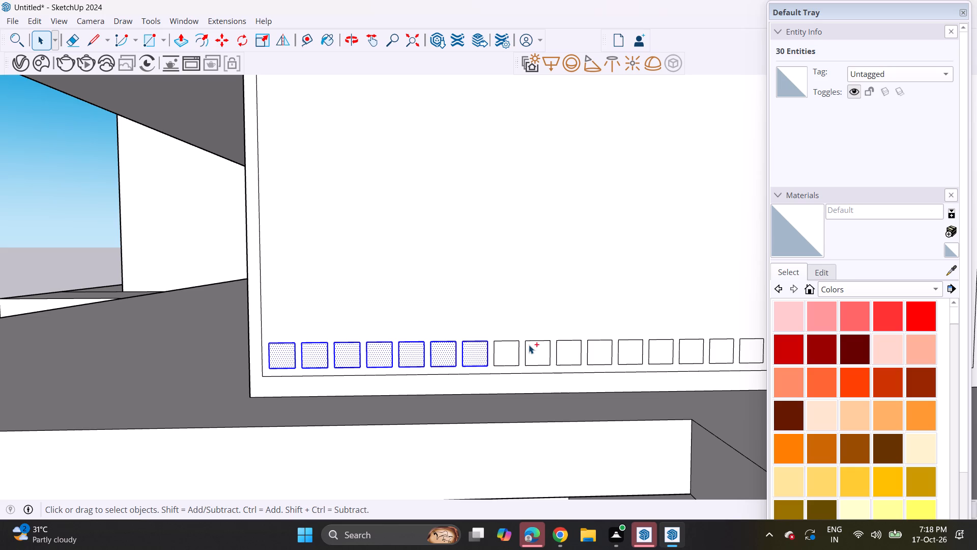
ctrl+double_click(508, 356)
ctrl+double_click(536, 352)
ctrl+scroll(528, 356, down, 5)
ctrl+middle_drag(553, 359, 368, 347)
ctrl+double_click(365, 340)
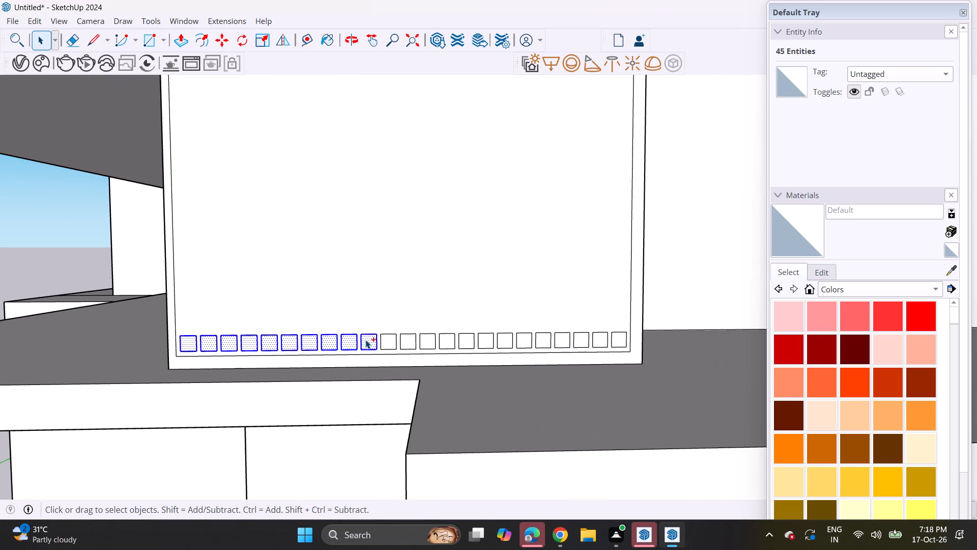
ctrl+double_click(391, 342)
ctrl+double_click(411, 342)
ctrl+double_click(431, 343)
ctrl+double_click(451, 339)
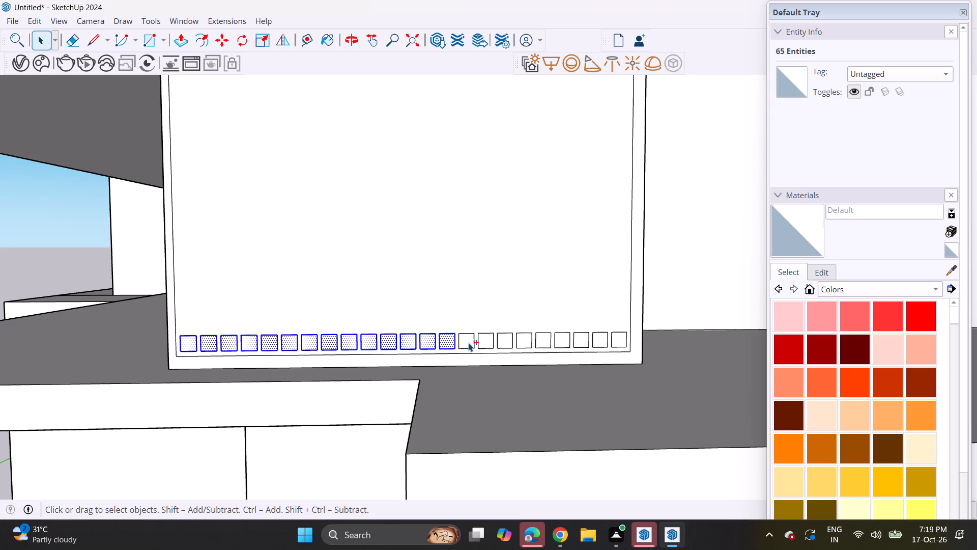
ctrl+double_click(469, 342)
ctrl+double_click(484, 342)
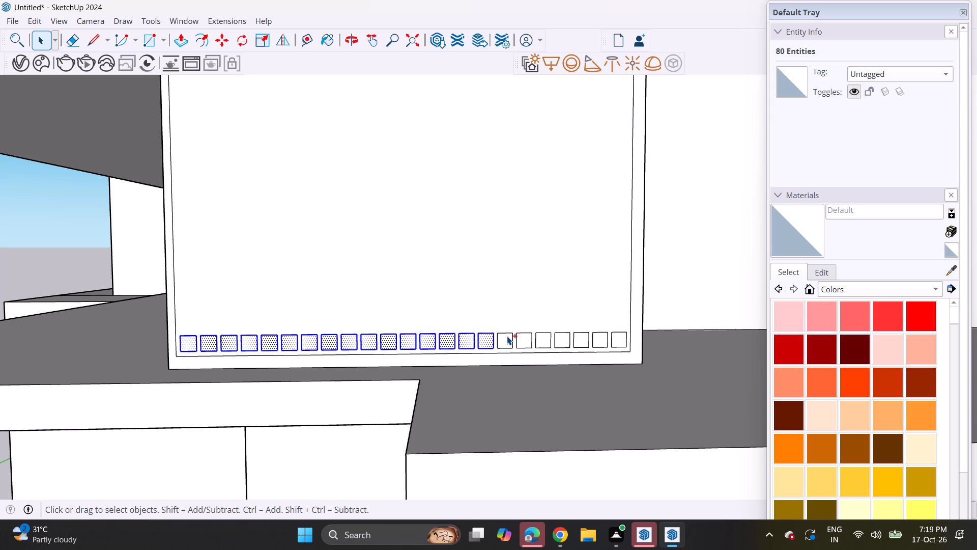
ctrl+double_click(507, 336)
ctrl+double_click(524, 339)
ctrl+double_click(542, 341)
ctrl+double_click(563, 339)
ctrl+double_click(583, 340)
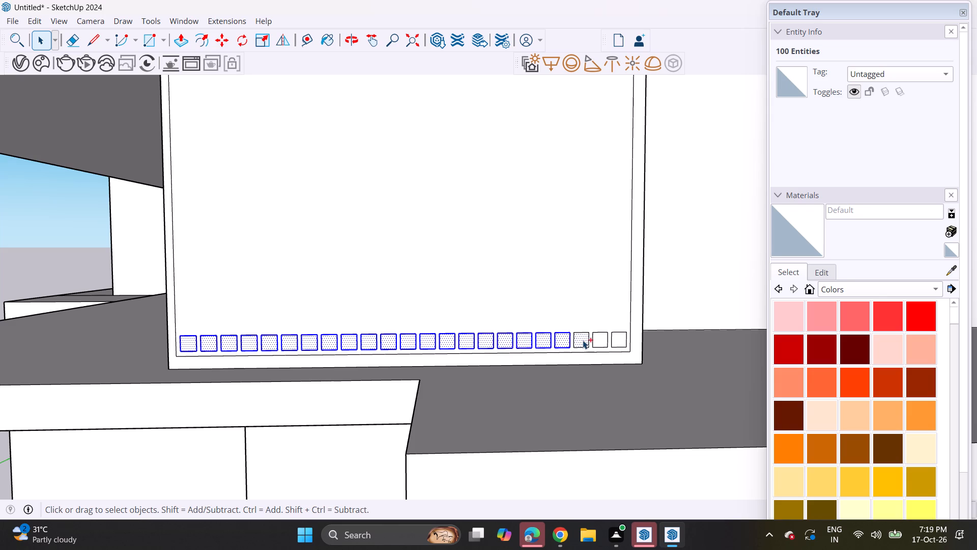
ctrl+double_click(599, 338)
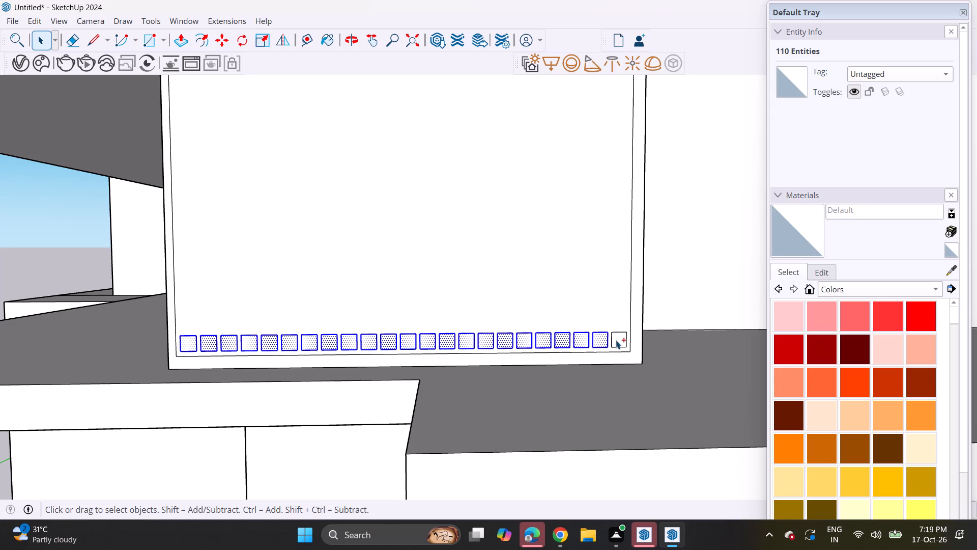
ctrl+double_click(616, 340)
scroll(631, 345, up, 9)
key(m)
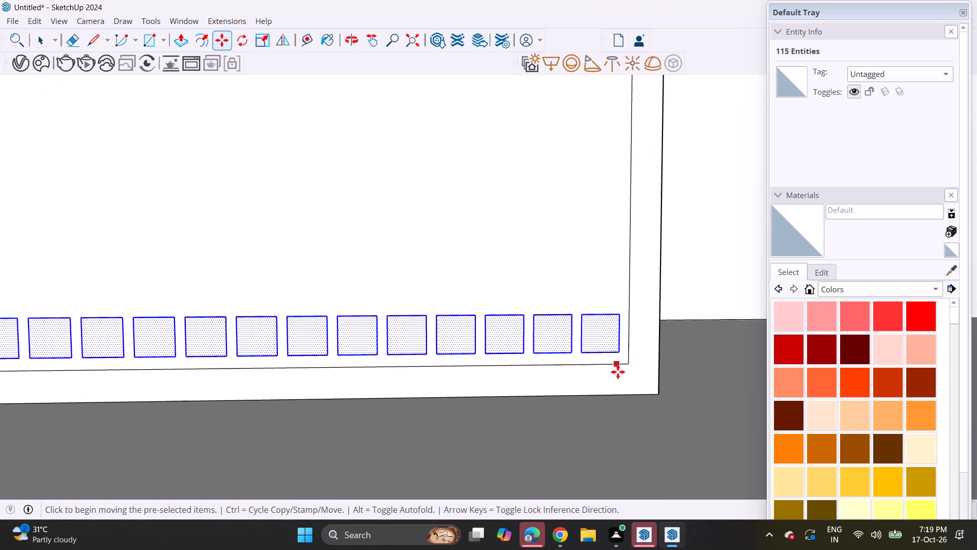
click(618, 362)
click(620, 314)
click(620, 321)
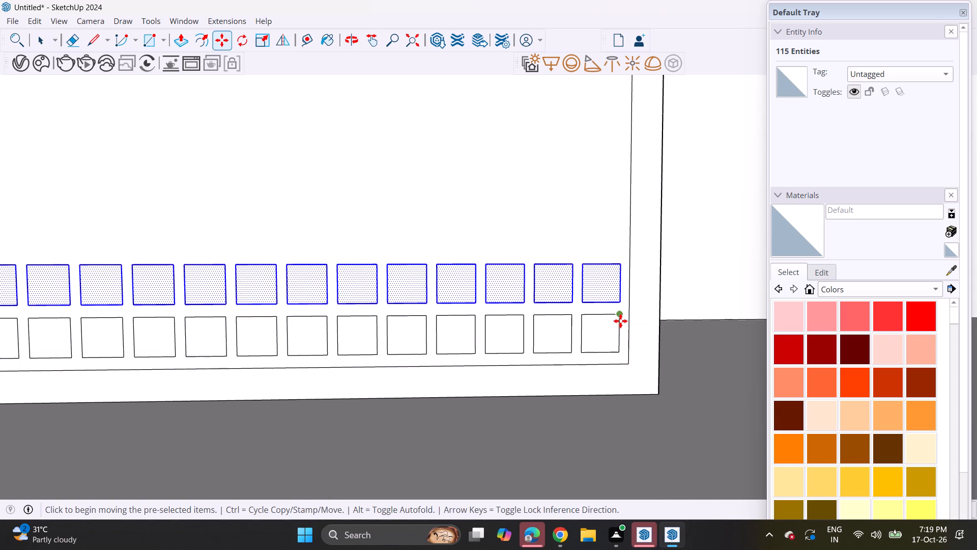
click(620, 264)
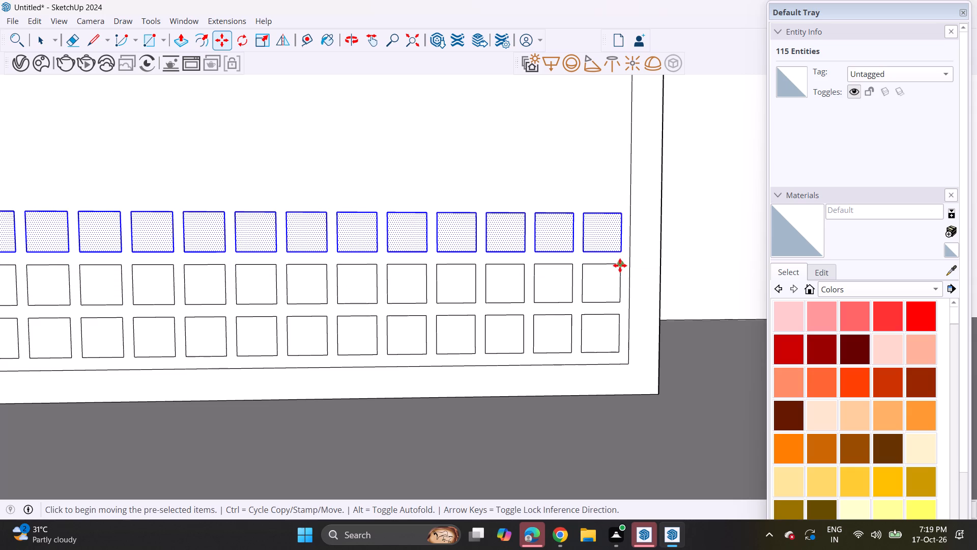
Copy the selected top row of squares straight upward four times, keeping the same narrow gap between rows.
key(shift+asterisk)
key(space)
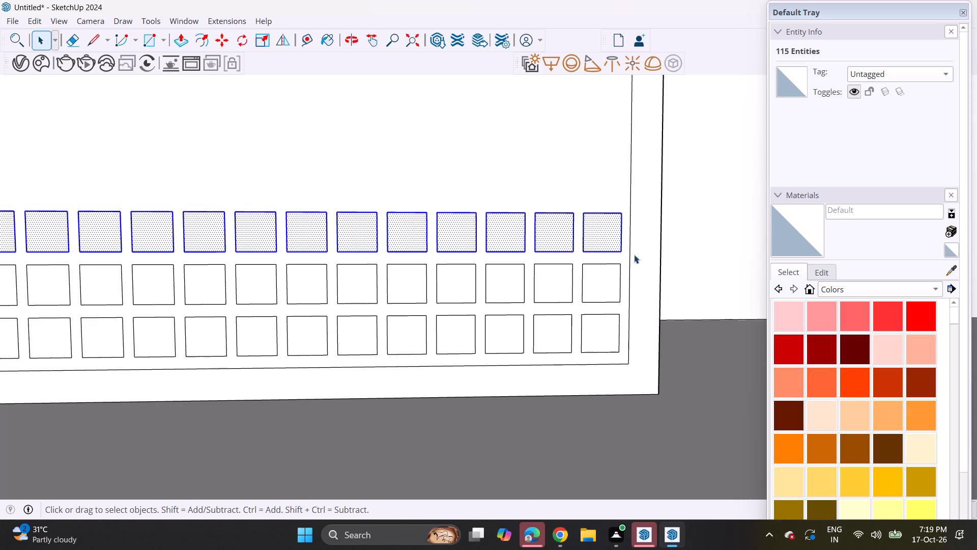
key(m)
click(620, 260)
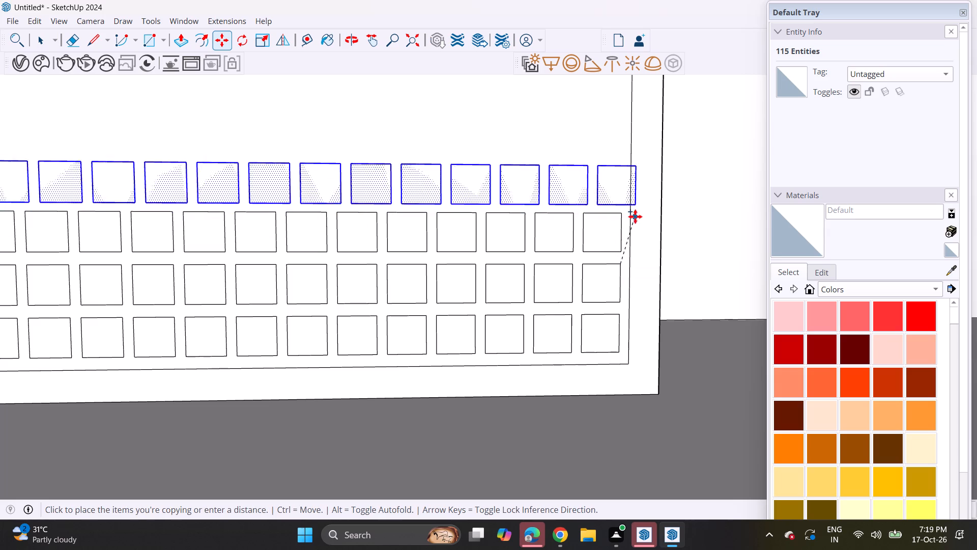
shift+middle_drag(629, 217, 635, 264)
click(629, 260)
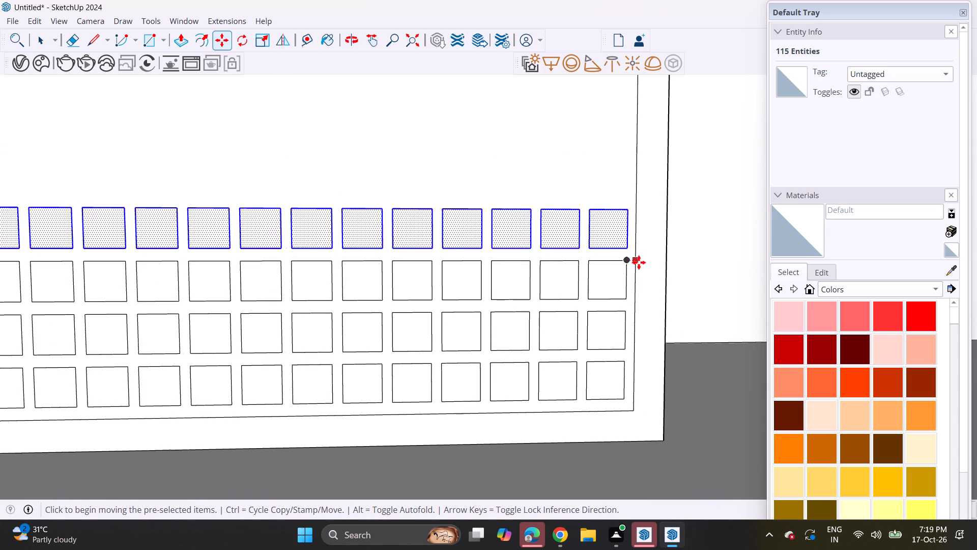
click(625, 260)
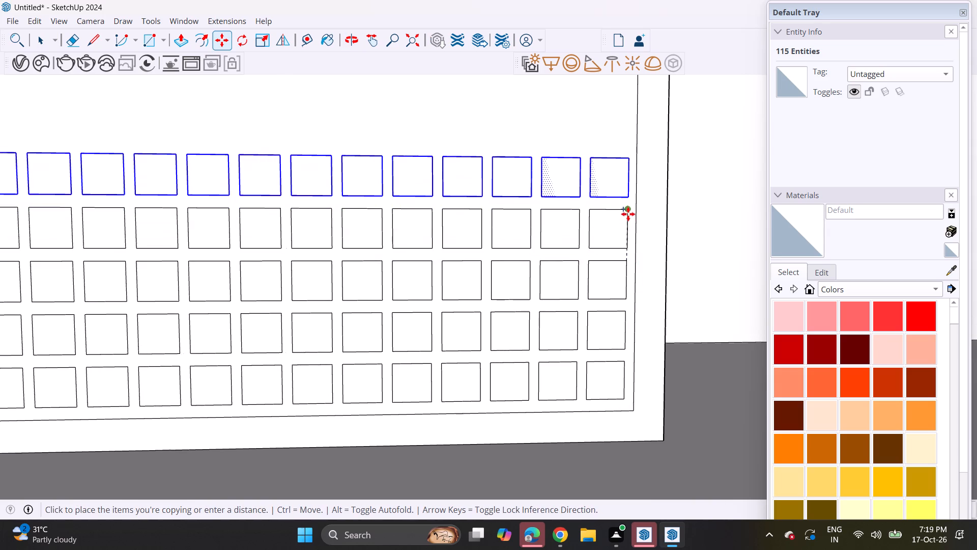
click(628, 213)
click(627, 207)
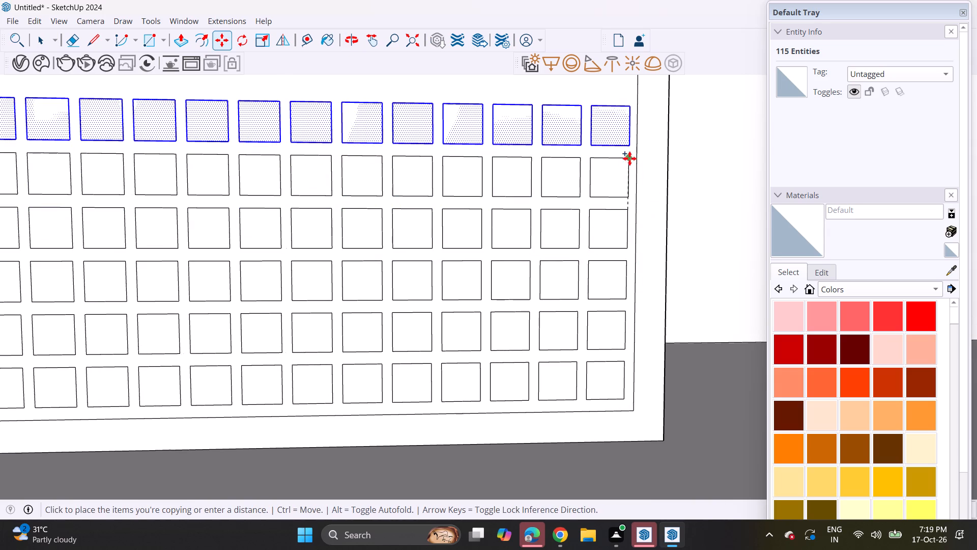
click(629, 158)
click(629, 158)
shift+middle_drag(624, 124, 656, 278)
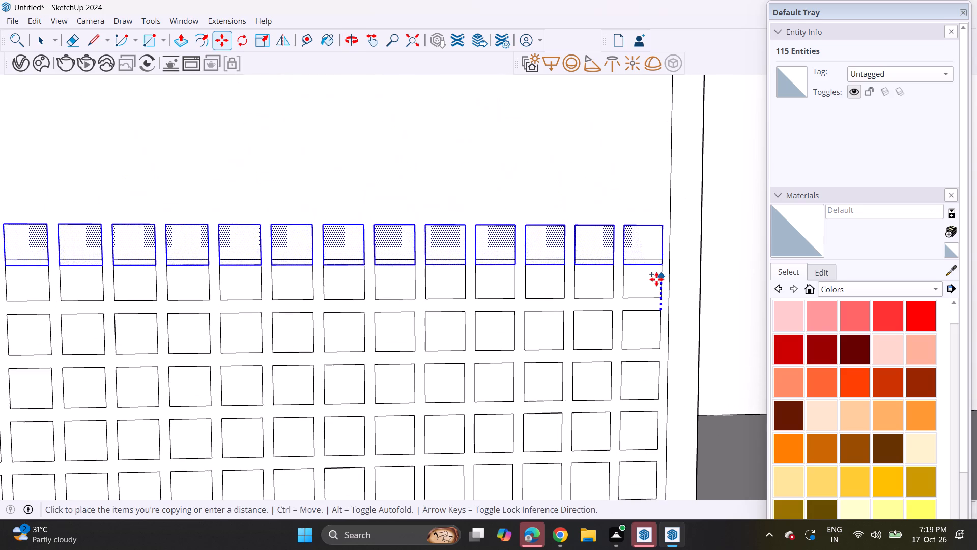
click(662, 258)
Add five more copies of the selected row of squares, stacked upward at the same narrow spacing.
ctrl+click(663, 261)
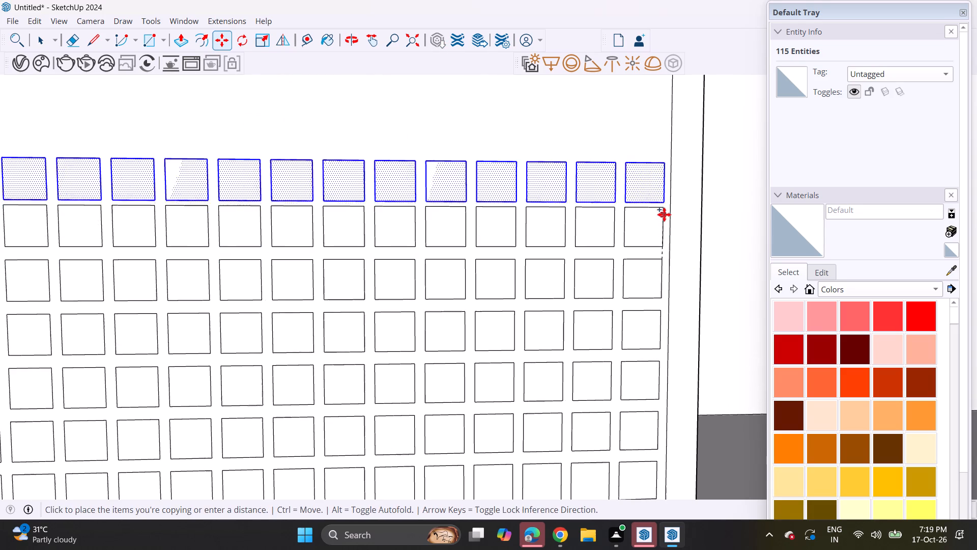
click(664, 209)
click(663, 208)
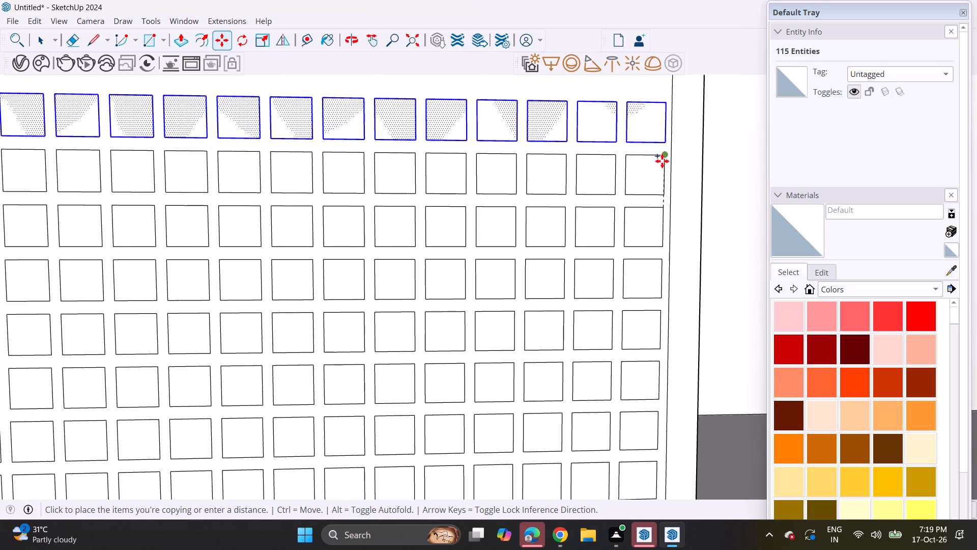
click(662, 157)
click(663, 157)
shift+middle_drag(663, 126, 666, 290)
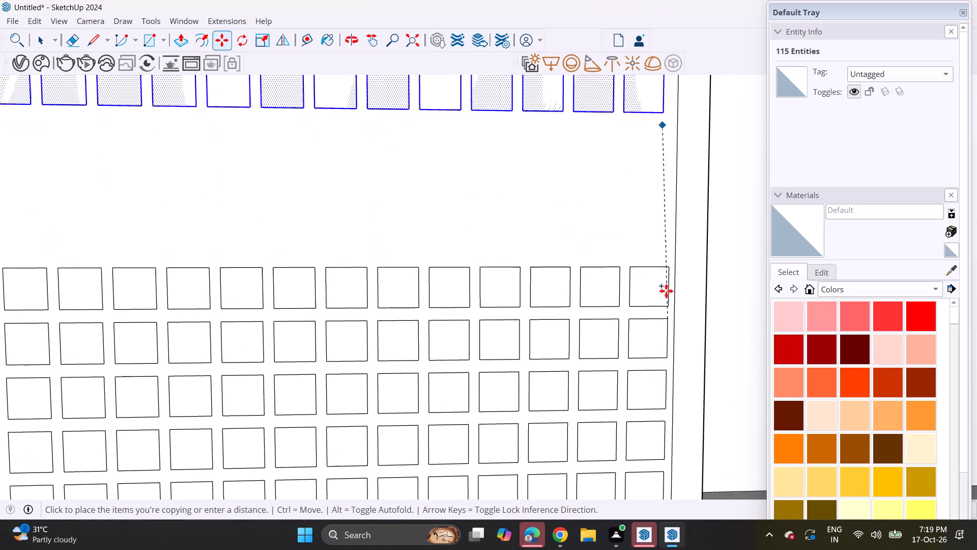
click(665, 268)
click(672, 265)
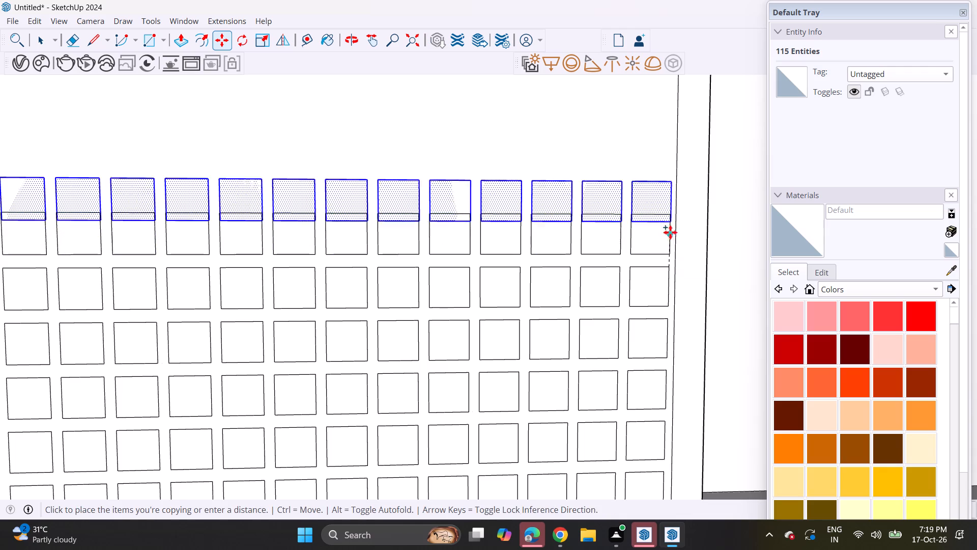
click(671, 215)
click(668, 217)
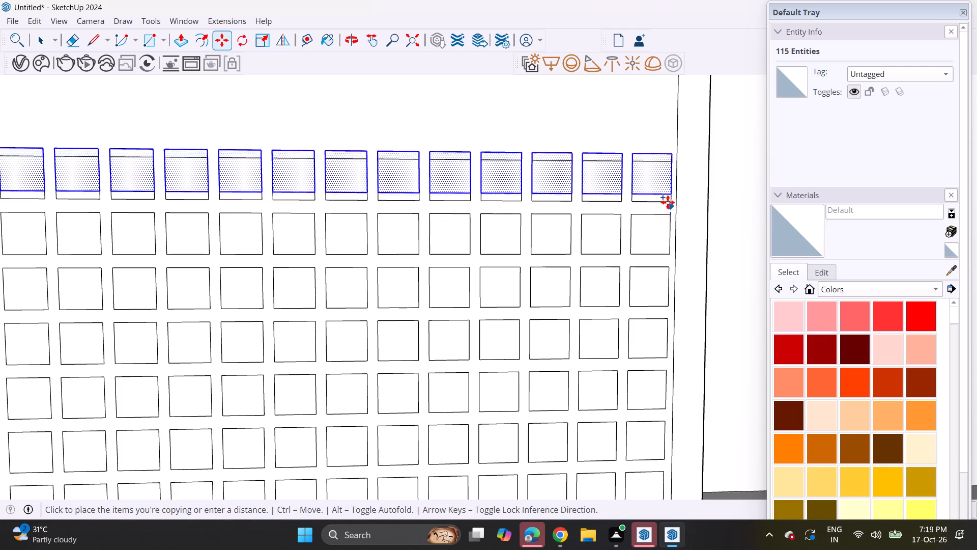
click(670, 165)
Continue the grid with another five upward copies of the selected row, each evenly spaced above the previous one.
click(673, 161)
shift+middle_drag(674, 125, 693, 257)
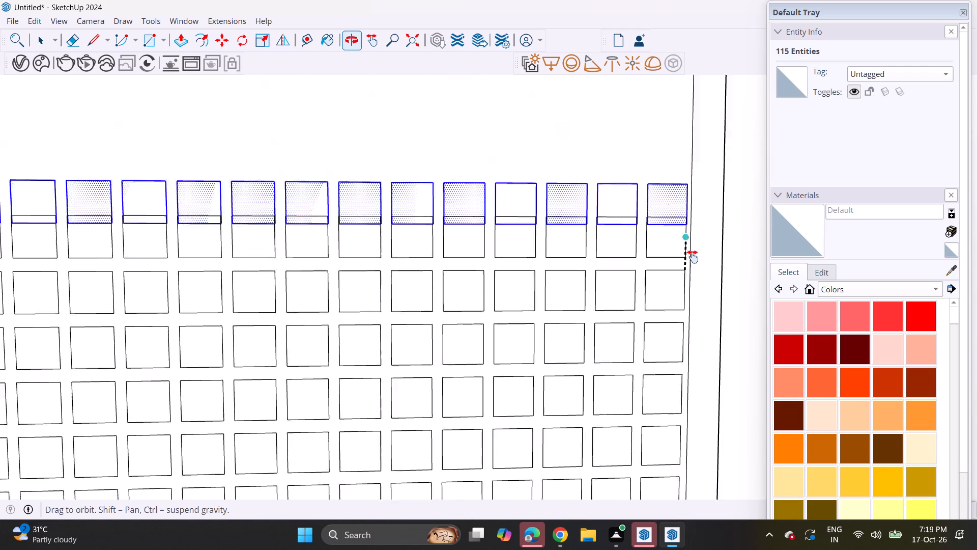
shift+middle_drag(693, 257, 699, 321)
click(697, 306)
click(701, 303)
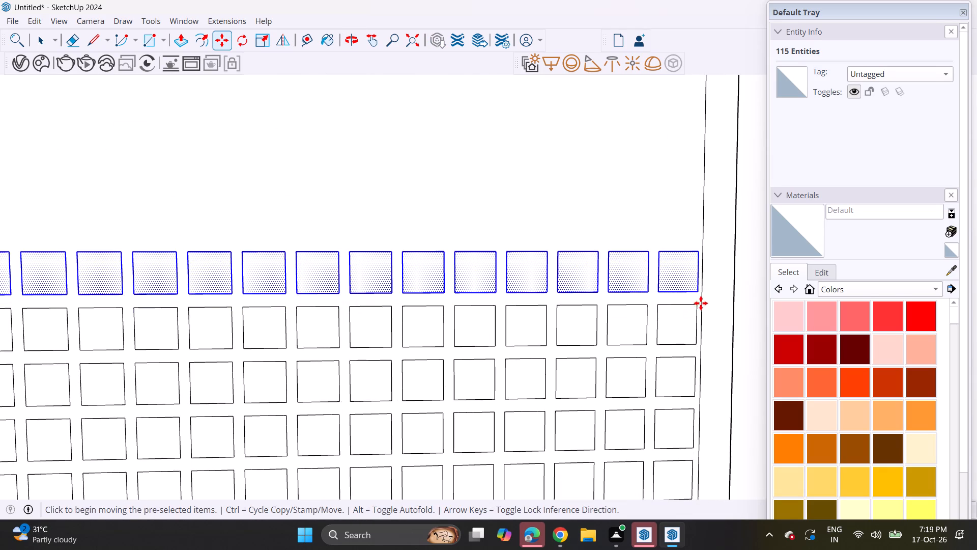
click(696, 257)
click(700, 252)
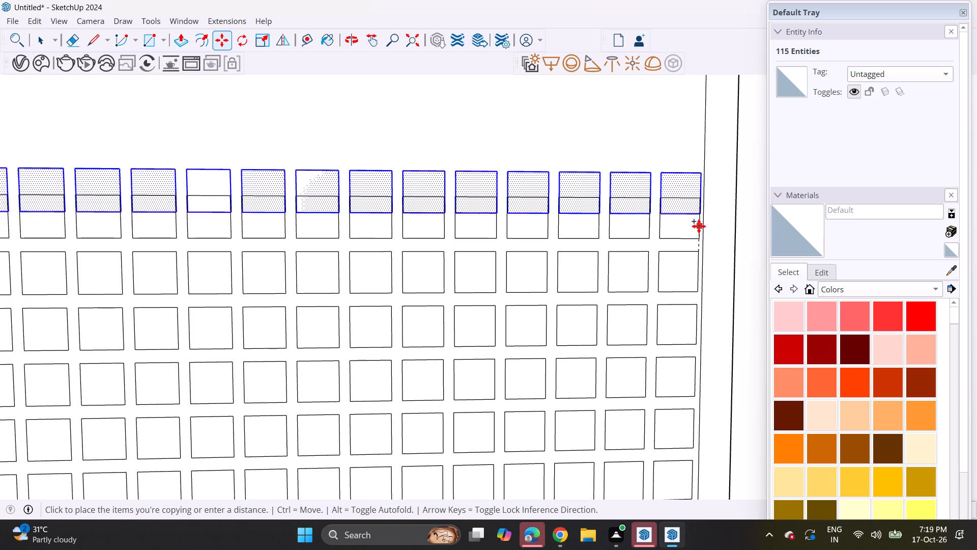
click(699, 203)
click(697, 203)
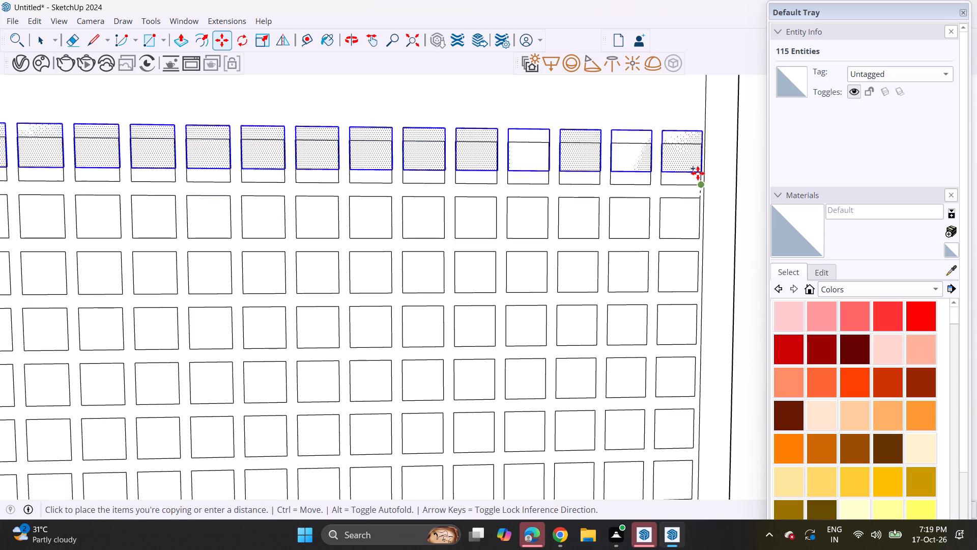
shift+middle_drag(698, 168, 703, 314)
click(705, 290)
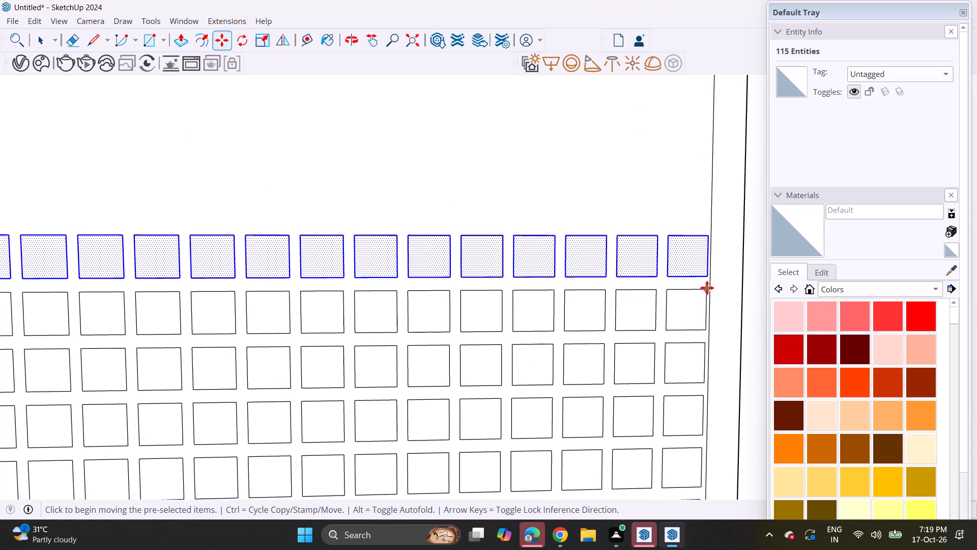
ctrl+click(707, 288)
click(705, 237)
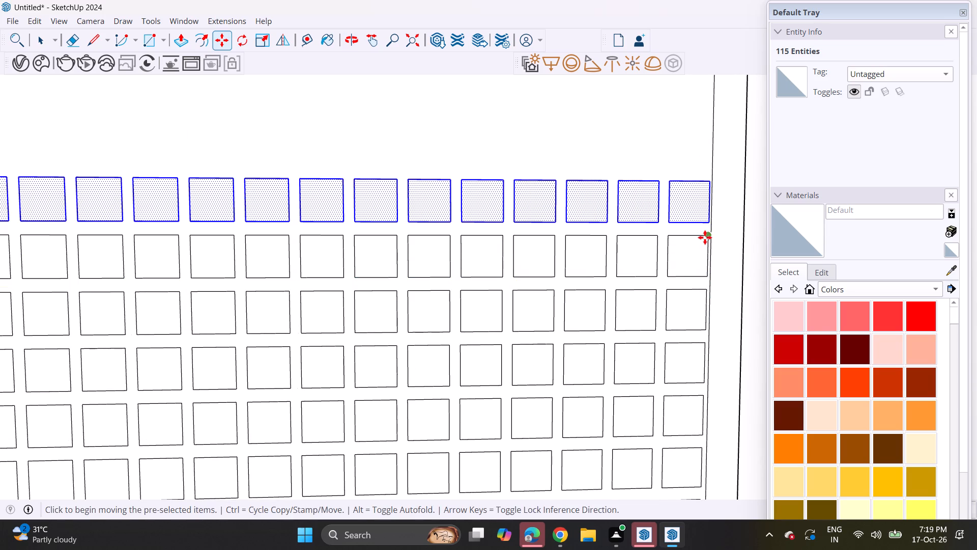
Stack four more copies of the row upward until the top row's end square crosses the panel's diagonal border line.
click(705, 237)
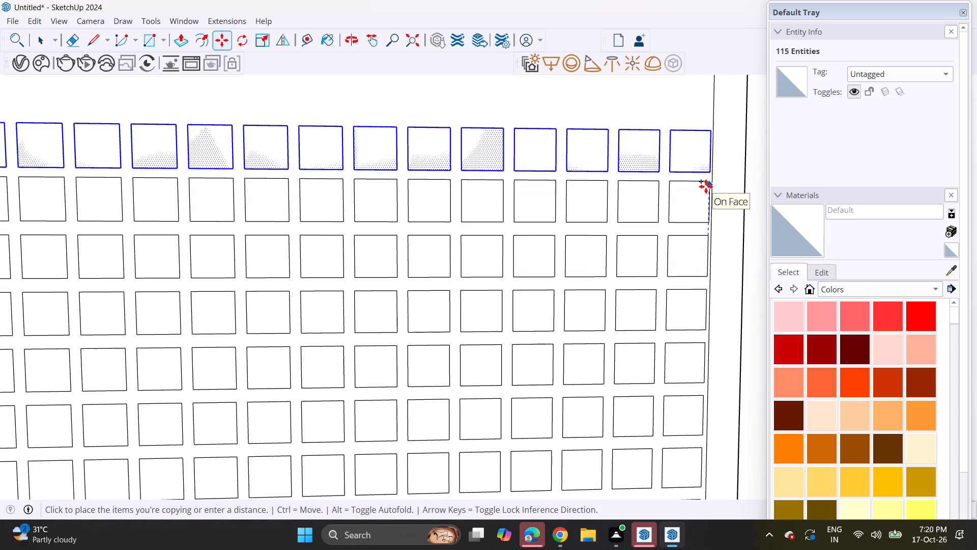
click(706, 186)
click(709, 182)
shift+middle_drag(706, 156, 727, 268)
click(731, 246)
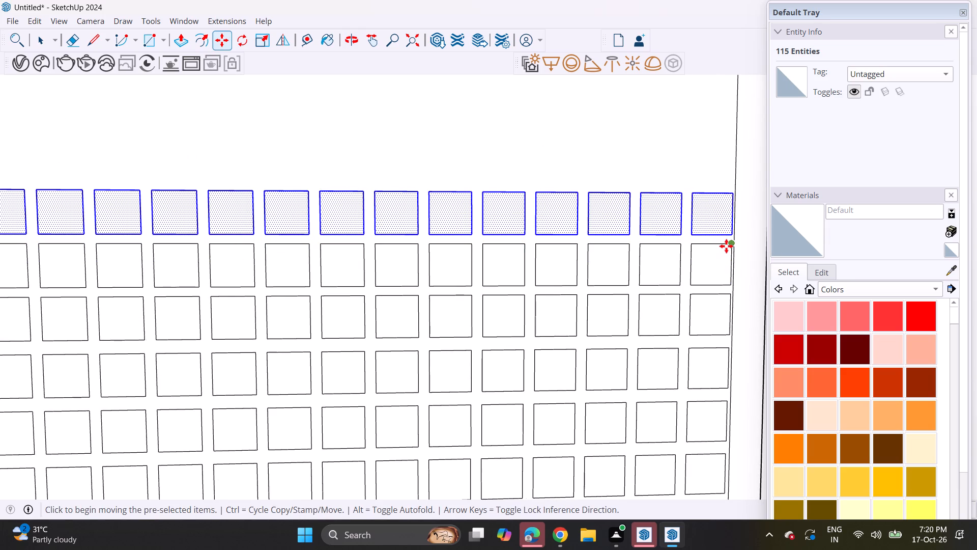
click(726, 245)
shift+middle_drag(722, 206, 745, 311)
click(754, 297)
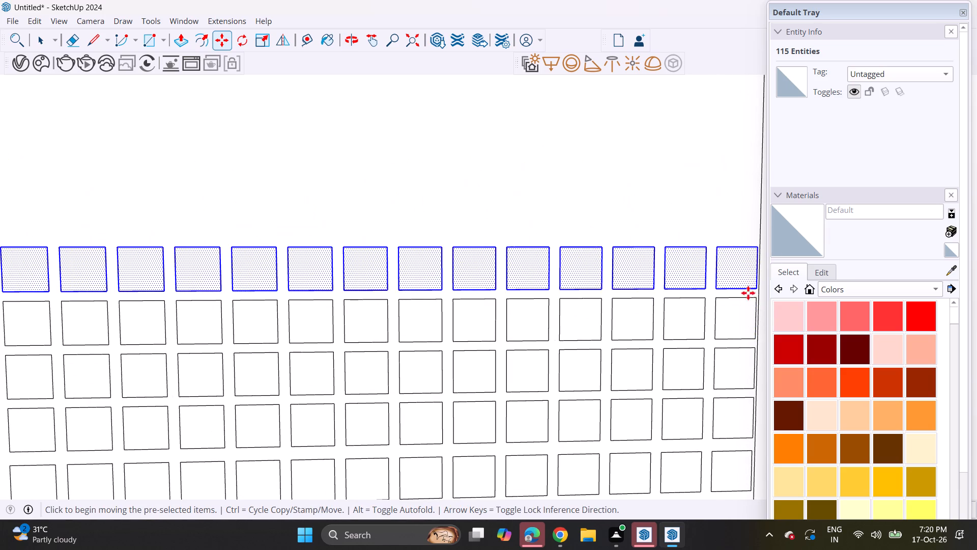
scroll(740, 287, down, 12)
shift+middle_drag(717, 302, 654, 319)
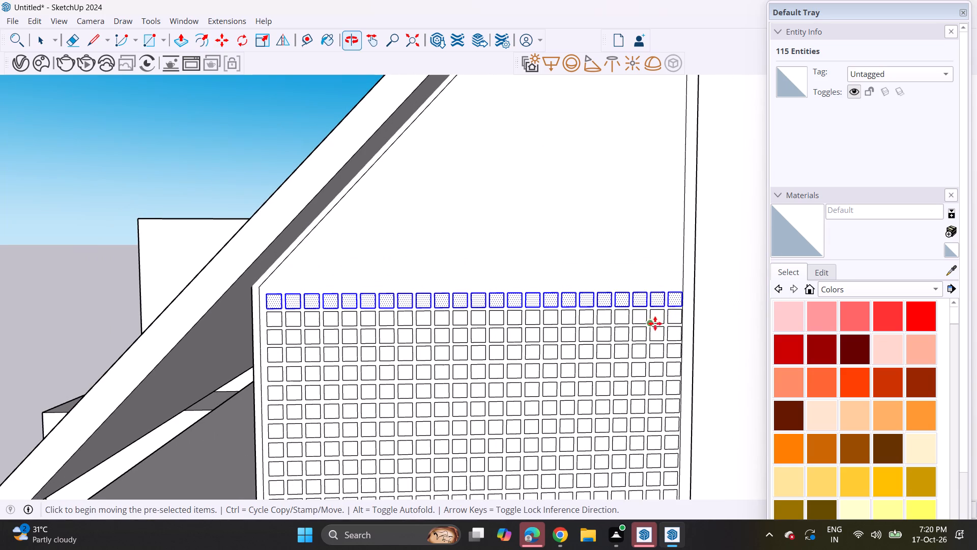
scroll(677, 310, up, 4)
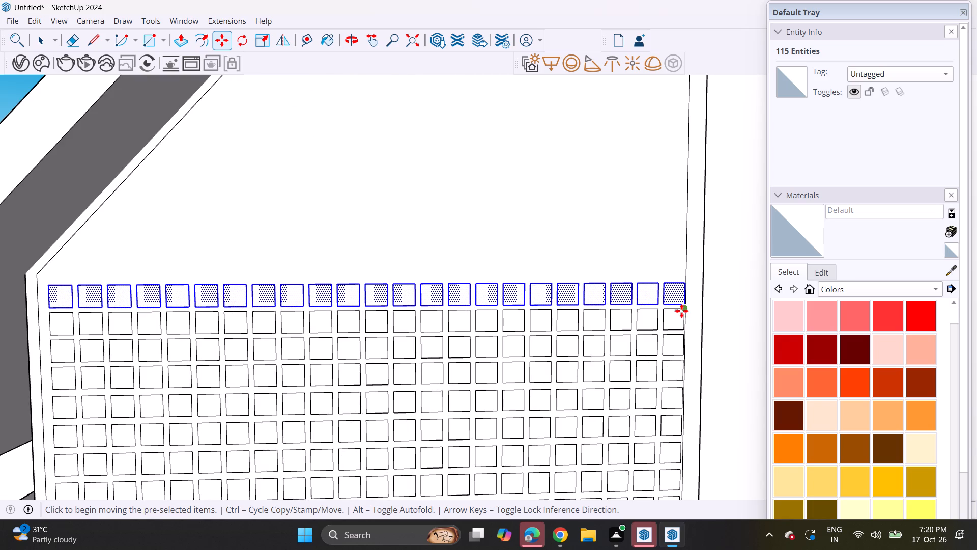
click(681, 310)
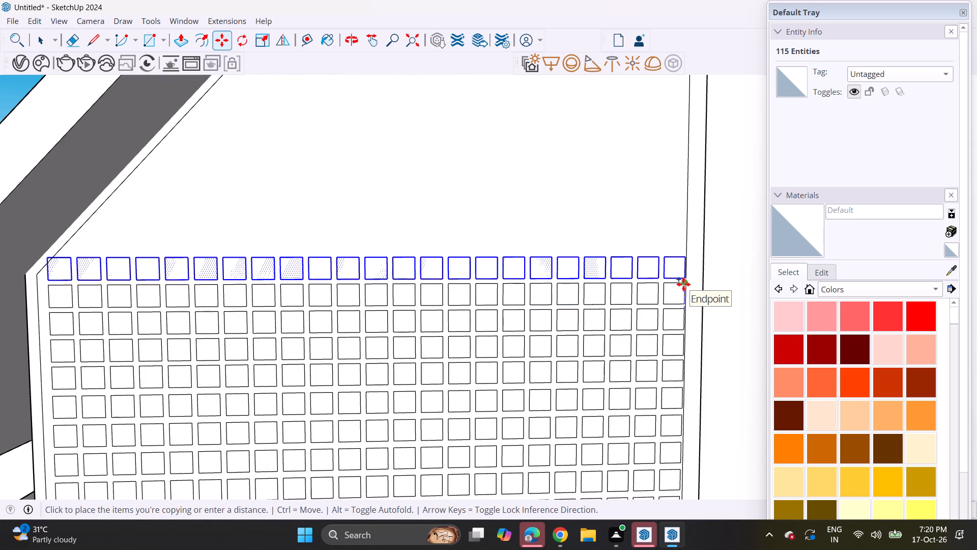
click(683, 284)
Delete the small triangular corner, with its edges, where the top row's end square crosses the diagonal border line.
shift+middle_drag(610, 300, 720, 316)
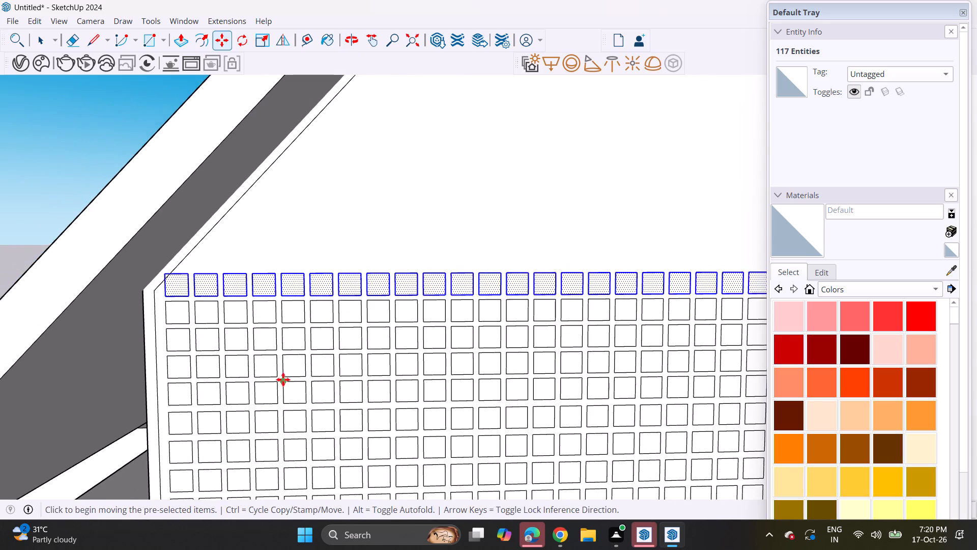
middle_drag(306, 382, 572, 384)
scroll(448, 288, up, 3)
middle_drag(448, 288, 423, 270)
scroll(420, 268, up, 1)
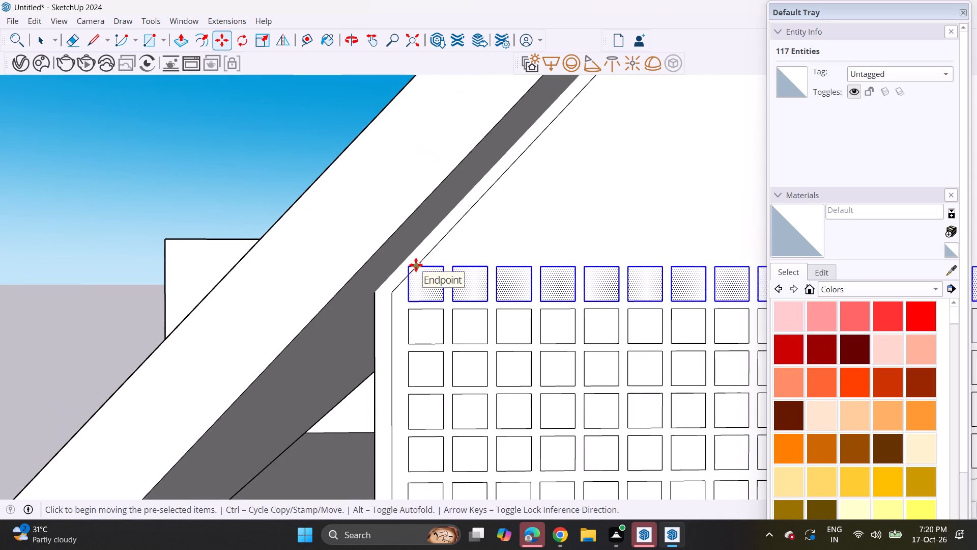
scroll(416, 265, up, 7)
scroll(460, 267, up, 4)
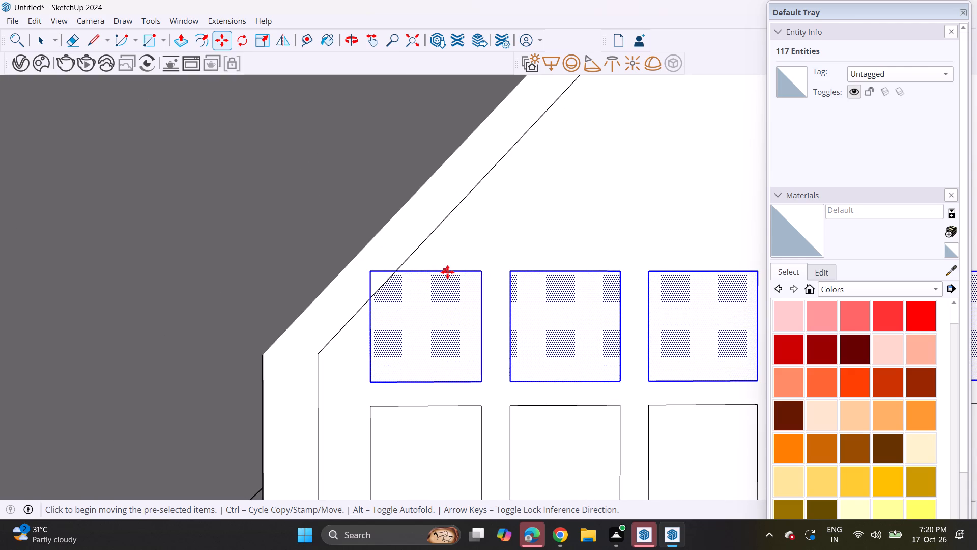
key(space)
click(454, 255)
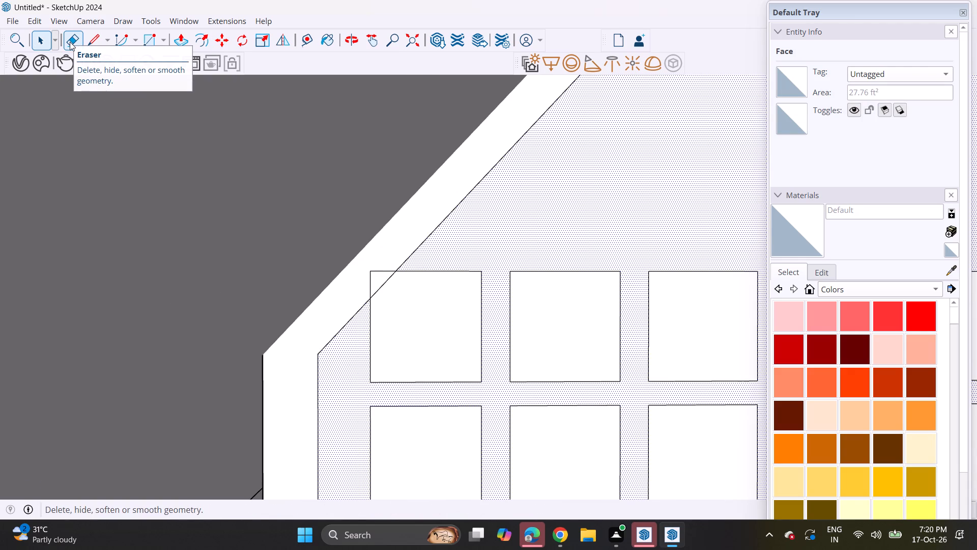
scroll(70, 42, down, 6)
scroll(251, 195, down, 4)
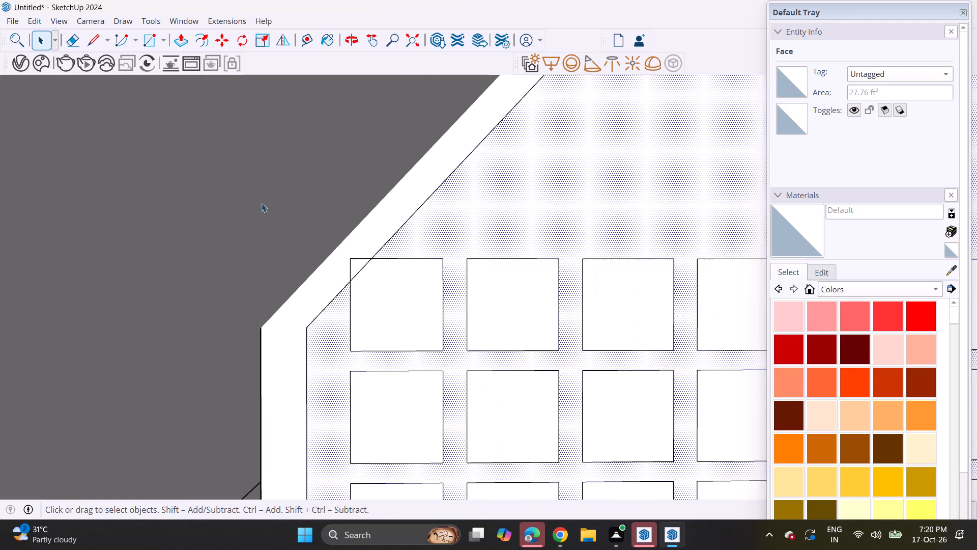
scroll(353, 260, up, 4)
click(353, 260)
double_click(355, 266)
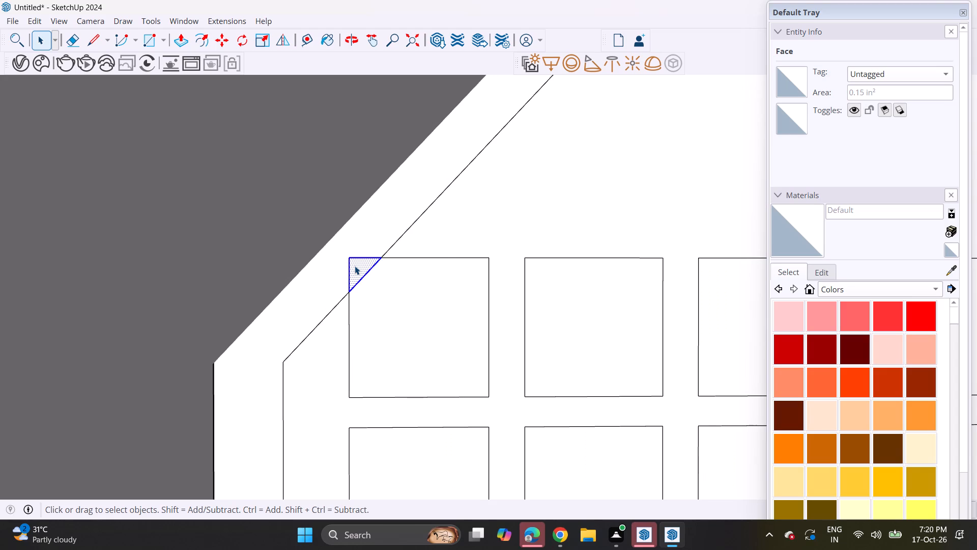
key(Delete)
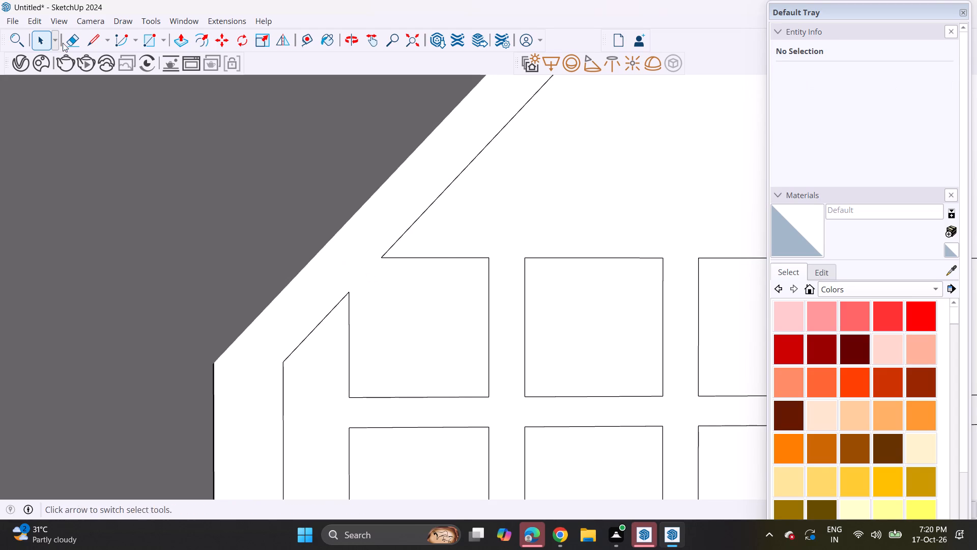
Draw a line across the clipped square's corner to rejoin the two ends of the diagonal border line.
click(91, 40)
click(381, 259)
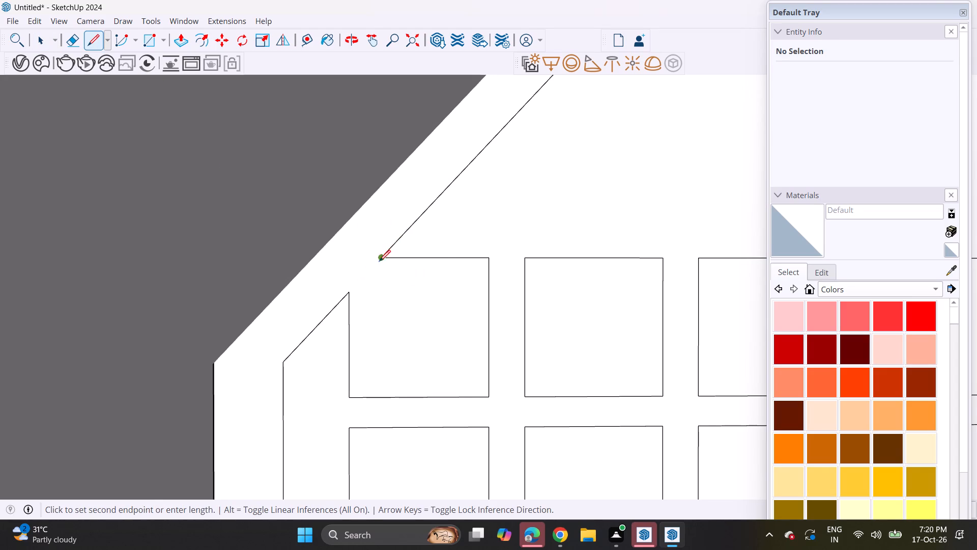
click(350, 293)
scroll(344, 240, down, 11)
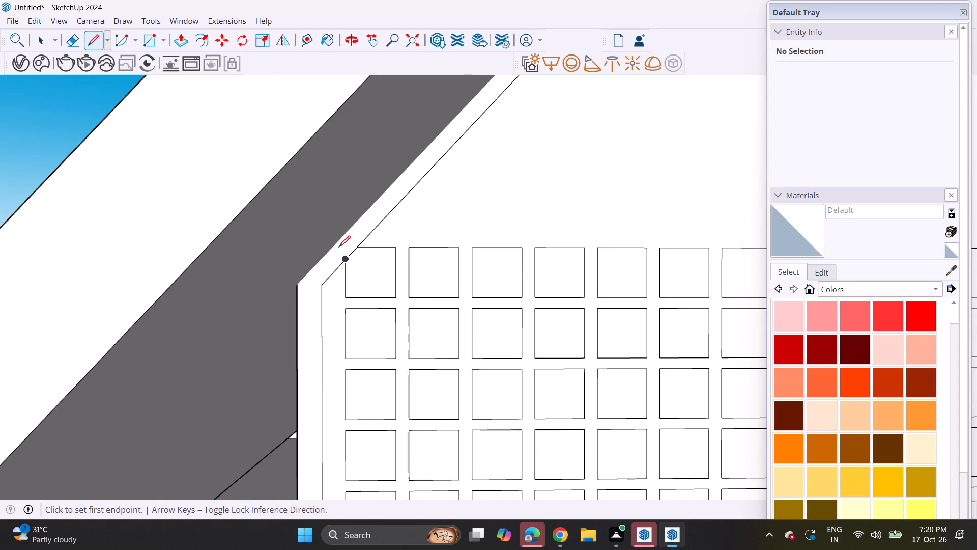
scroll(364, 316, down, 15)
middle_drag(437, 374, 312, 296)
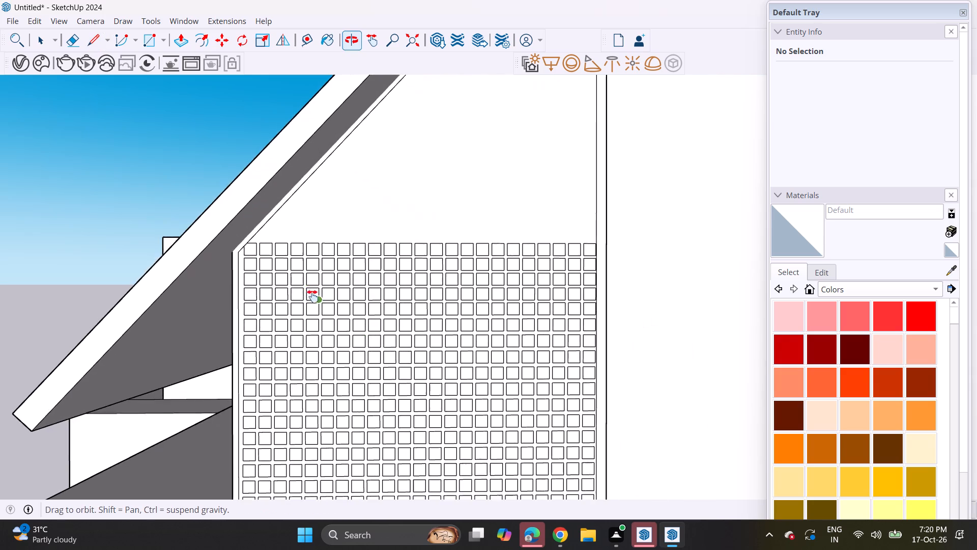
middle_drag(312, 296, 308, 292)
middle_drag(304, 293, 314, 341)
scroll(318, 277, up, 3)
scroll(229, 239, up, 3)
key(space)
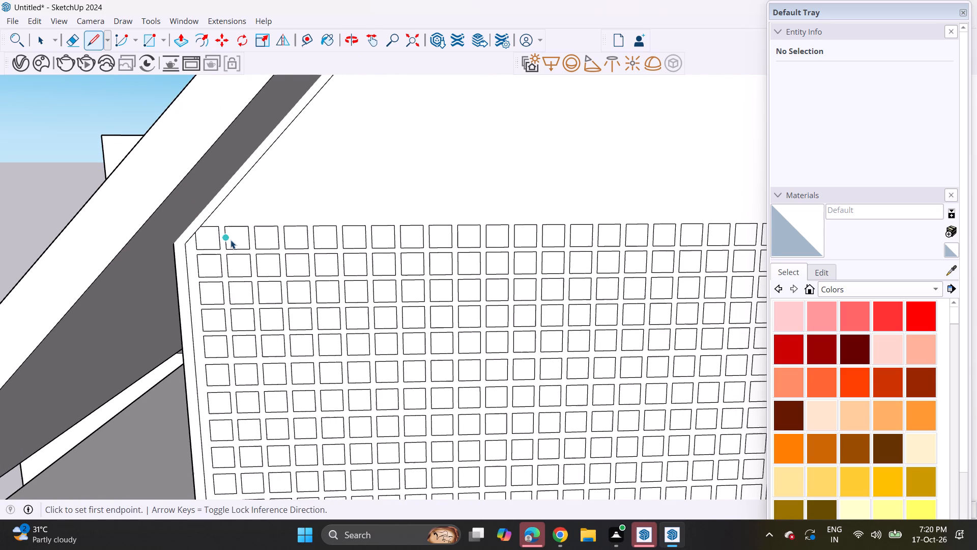
Copy the top row's squares, except the clipped end square at the diagonal border, upward by one grid spacing as a new row.
double_click(231, 240)
ctrl+double_click(269, 243)
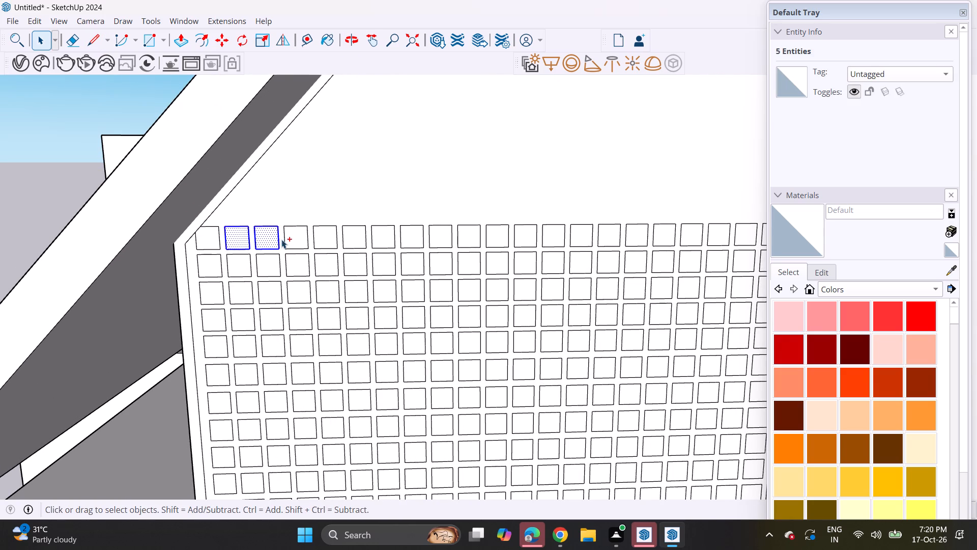
ctrl+double_click(294, 237)
ctrl+double_click(323, 237)
ctrl+double_click(355, 237)
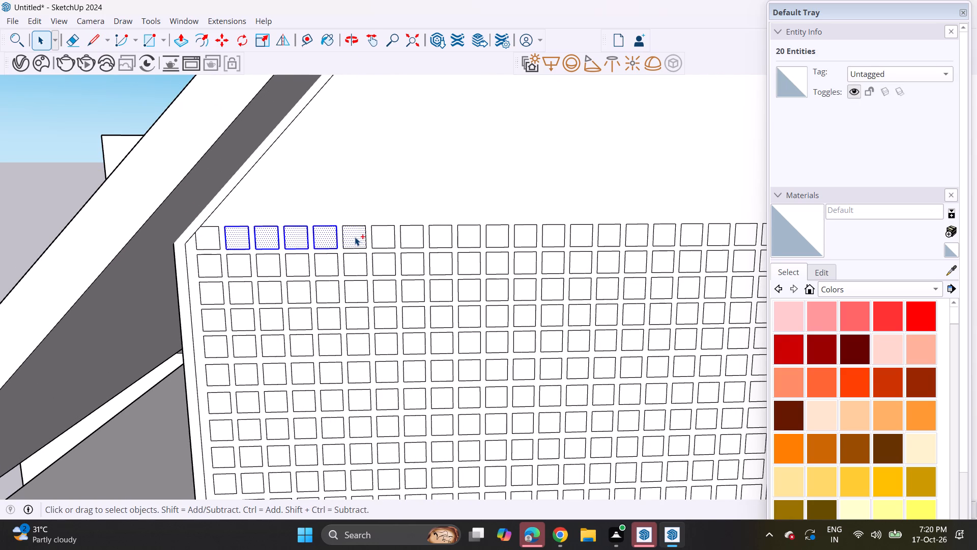
ctrl+double_click(380, 239)
ctrl+double_click(409, 235)
ctrl+double_click(442, 237)
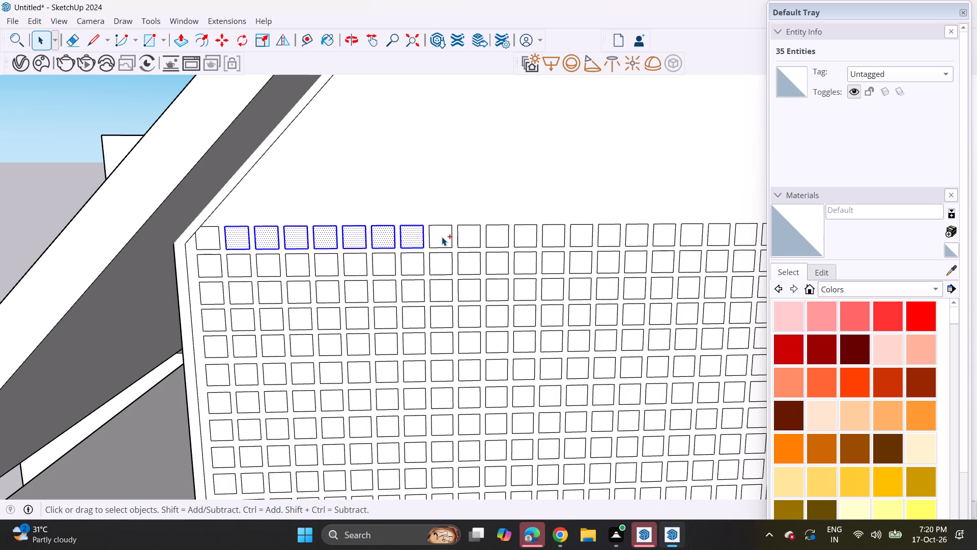
ctrl+double_click(465, 236)
ctrl+scroll(462, 247, down, 4)
ctrl+shift+middle_drag(537, 236, 446, 235)
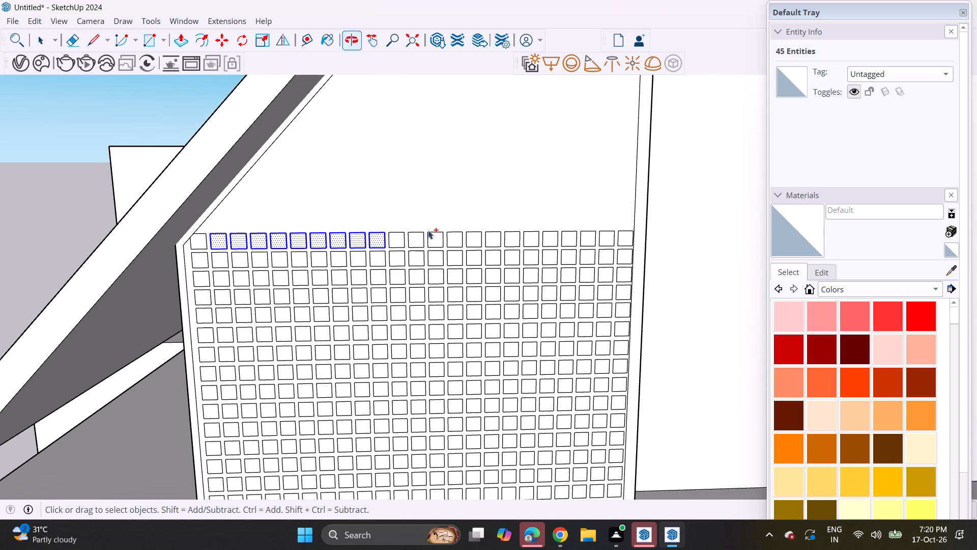
ctrl+double_click(399, 235)
ctrl+double_click(416, 237)
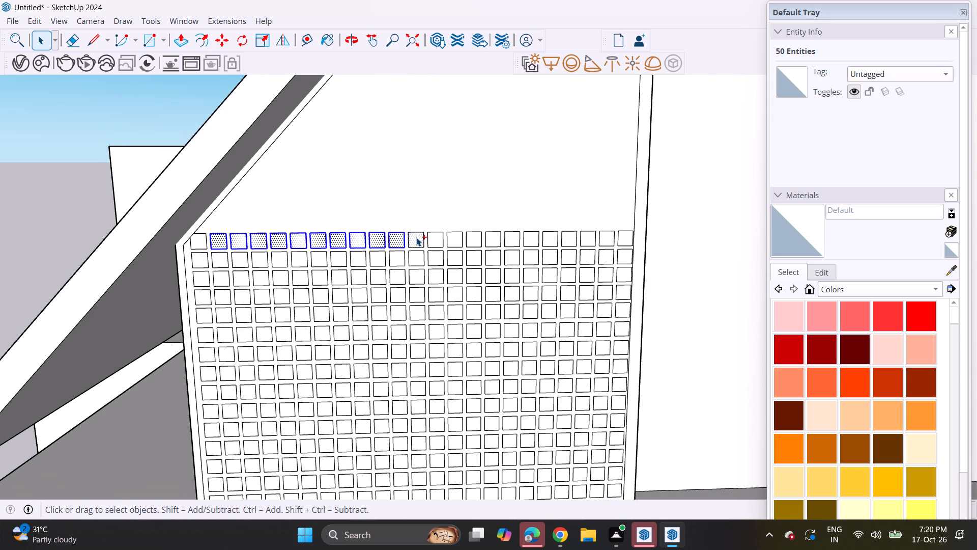
ctrl+double_click(436, 237)
ctrl+double_click(455, 236)
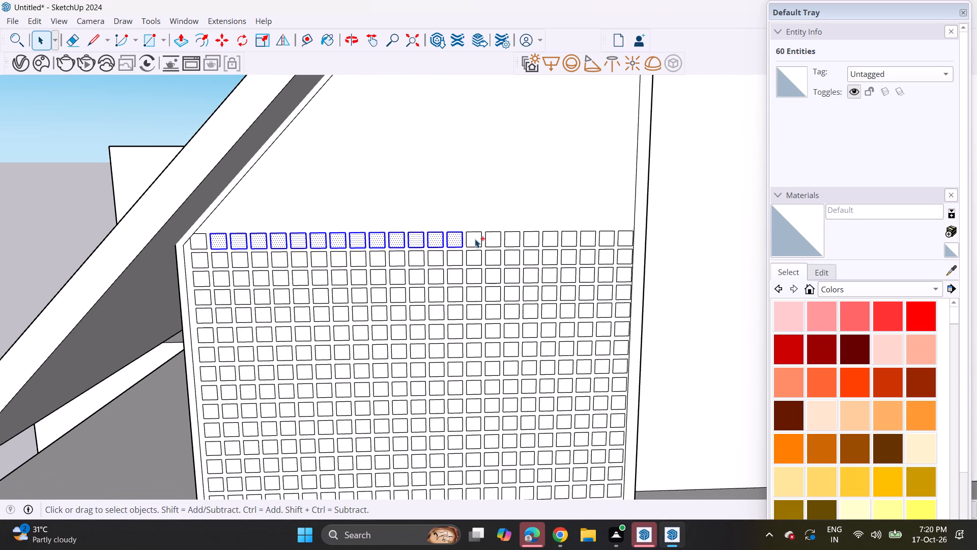
ctrl+double_click(475, 239)
ctrl+click(498, 238)
ctrl+click(498, 238)
ctrl+double_click(513, 239)
ctrl+double_click(534, 241)
ctrl+double_click(543, 238)
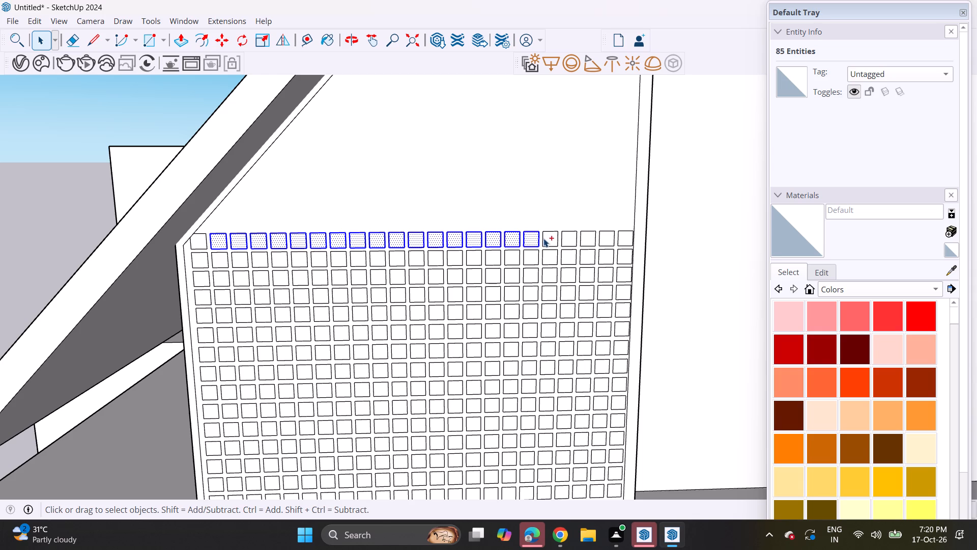
ctrl+shift+click(545, 218)
ctrl+double_click(547, 239)
ctrl+double_click(569, 237)
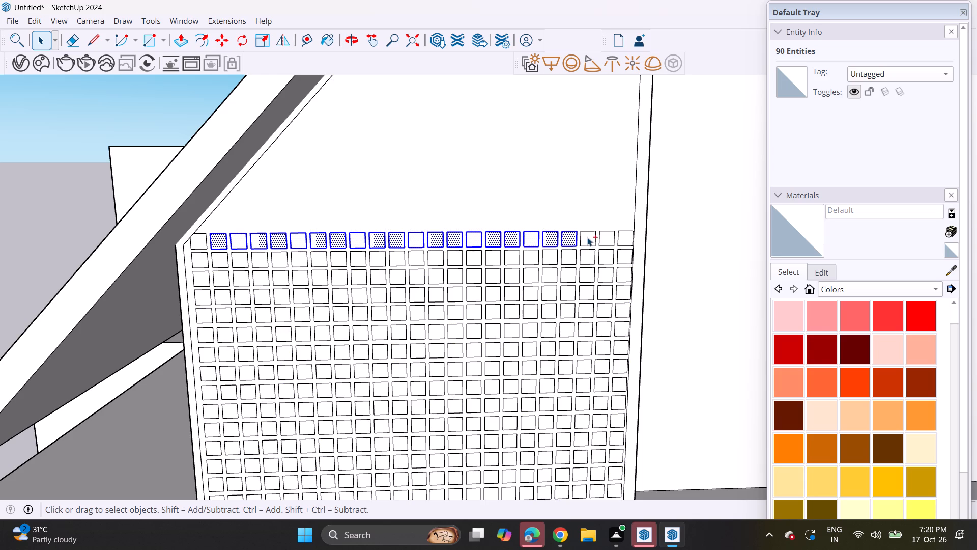
ctrl+double_click(587, 237)
ctrl+double_click(607, 240)
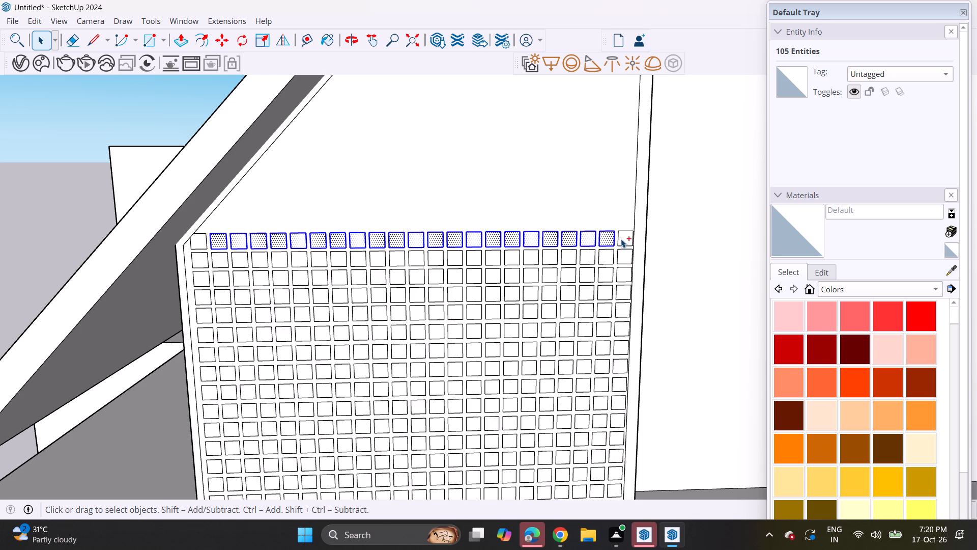
ctrl+double_click(621, 239)
scroll(624, 229, up, 15)
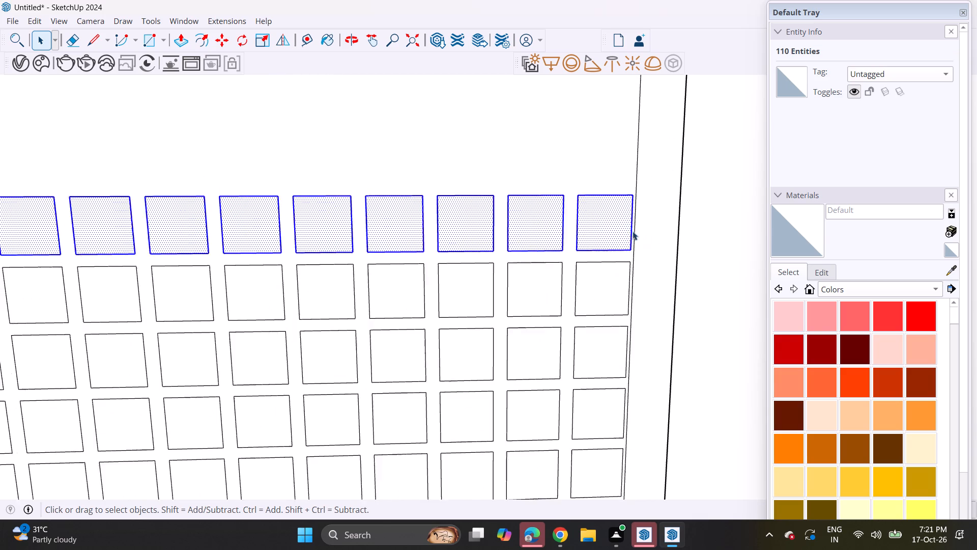
scroll(633, 231, up, 1)
key(m)
click(627, 275)
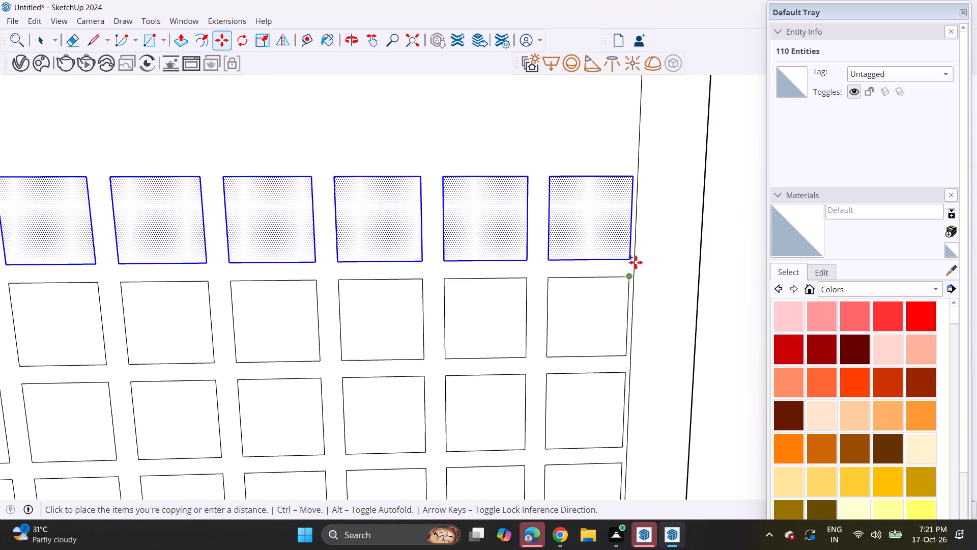
click(629, 177)
Copy the new top row, leaving out its end square nearest the diagonal border, upward by one grid spacing.
scroll(629, 177, down, 6)
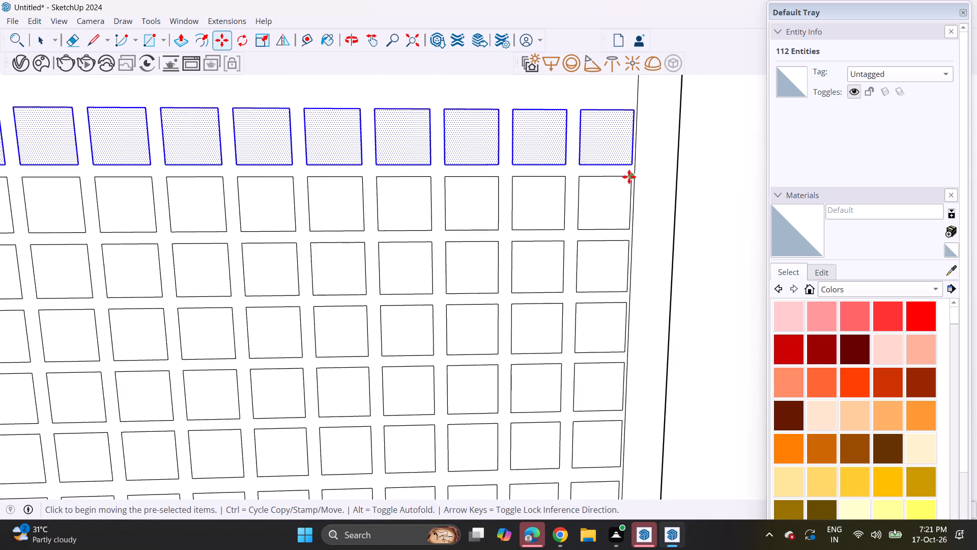
scroll(629, 177, down, 13)
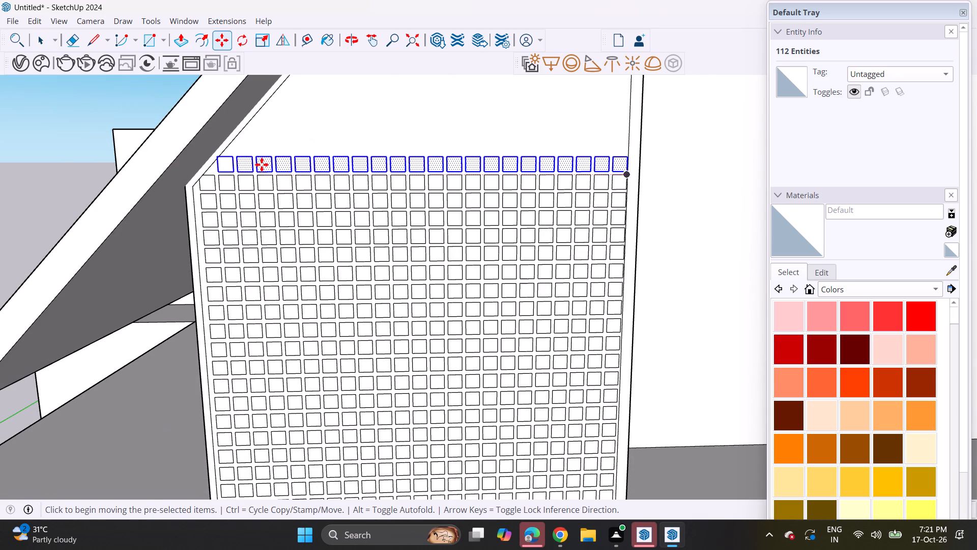
key(space)
click(263, 120)
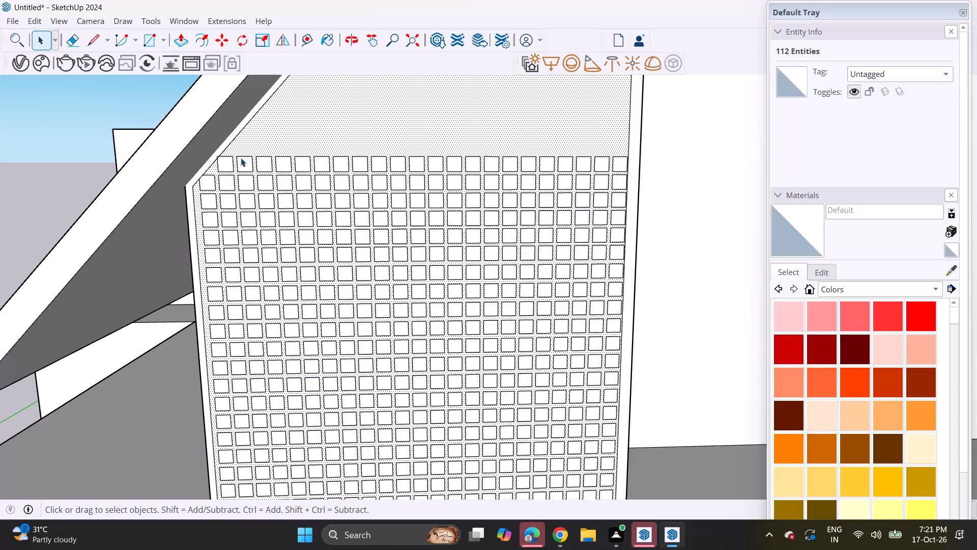
double_click(239, 161)
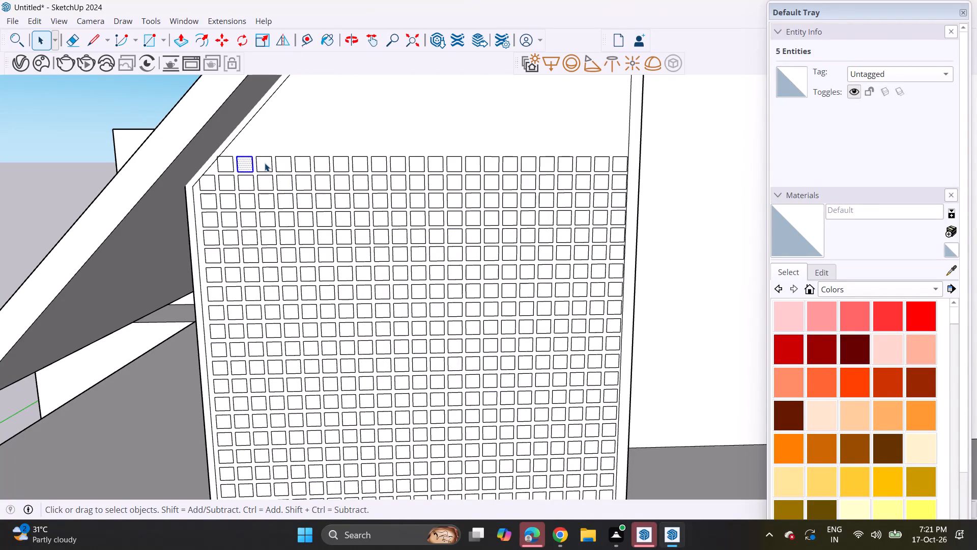
ctrl+double_click(265, 163)
ctrl+double_click(288, 163)
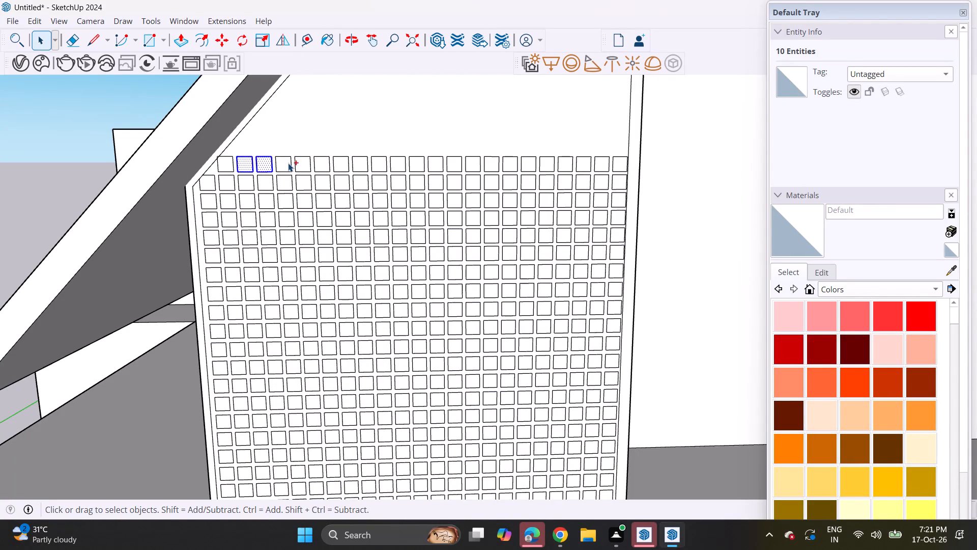
ctrl+double_click(299, 162)
ctrl+double_click(319, 166)
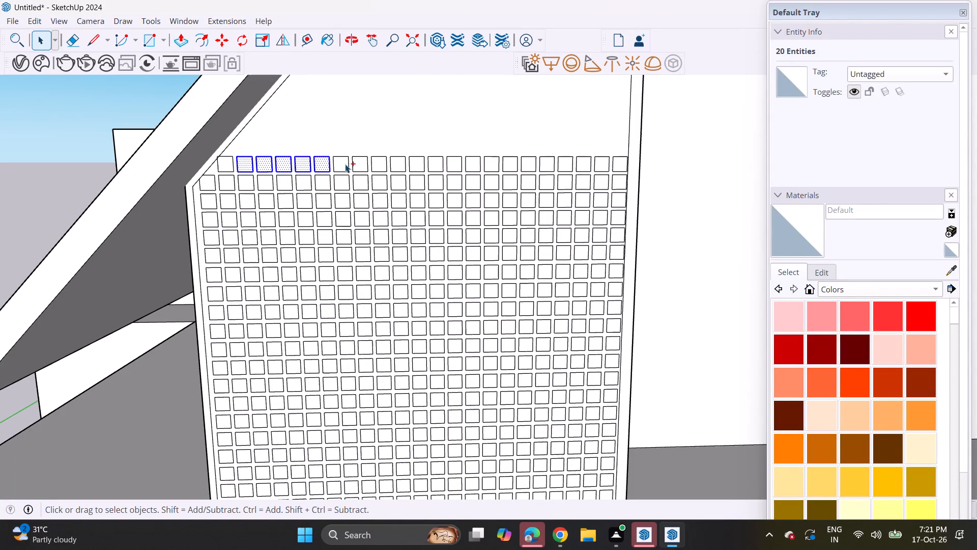
ctrl+double_click(345, 163)
ctrl+double_click(355, 164)
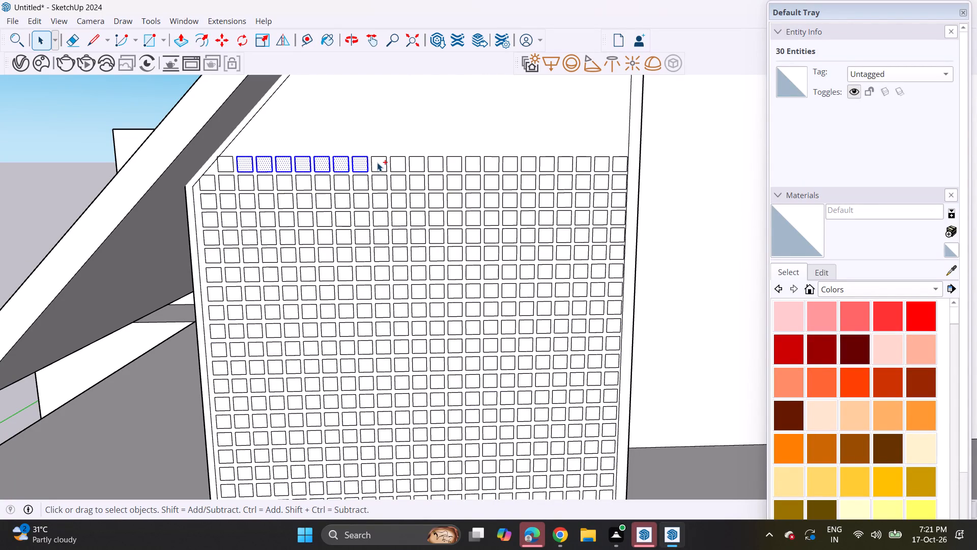
ctrl+click(379, 162)
ctrl+drag(379, 162, 386, 170)
ctrl+double_click(397, 165)
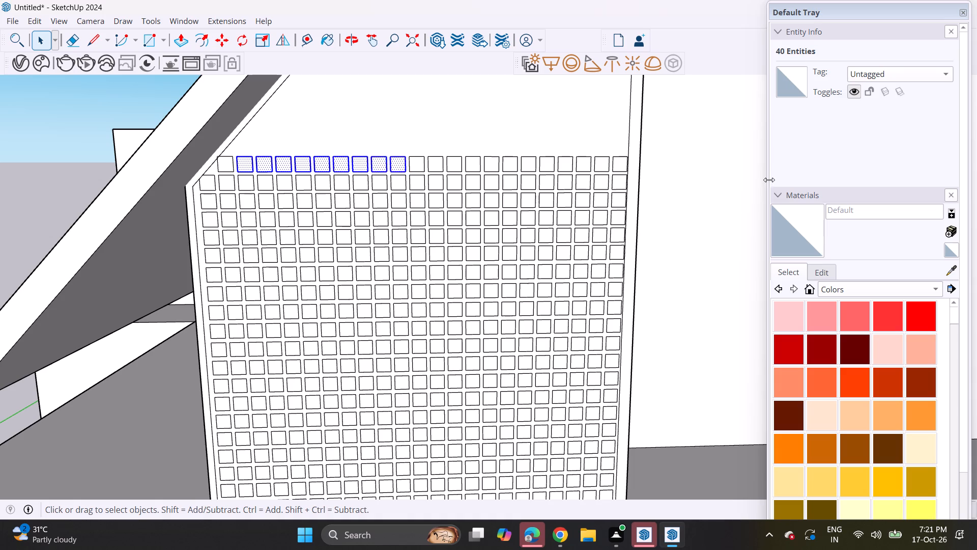
ctrl+middle_drag(647, 215, 308, 216)
ctrl+middle_drag(603, 214, 163, 445)
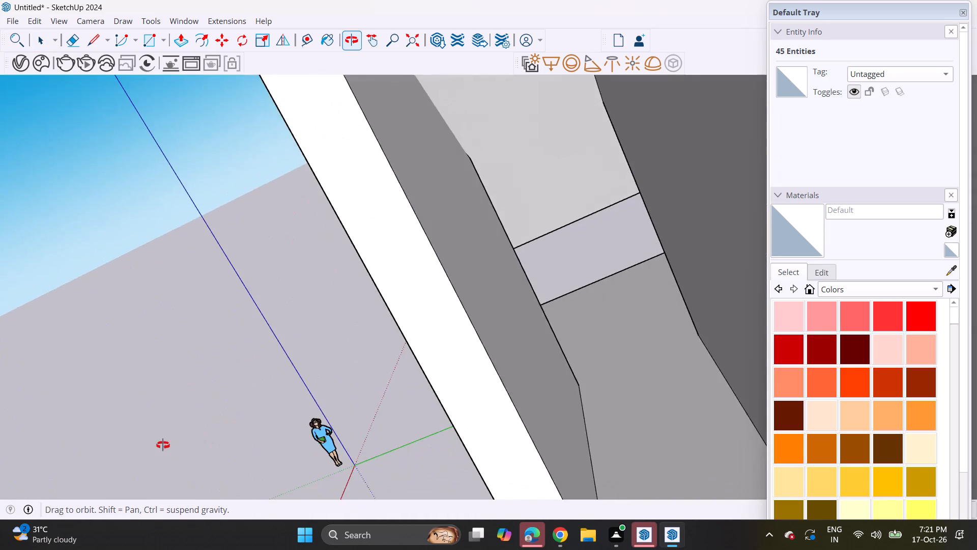
ctrl+middle_drag(163, 445, 555, 323)
ctrl+scroll(430, 187, up, 3)
ctrl+double_click(380, 194)
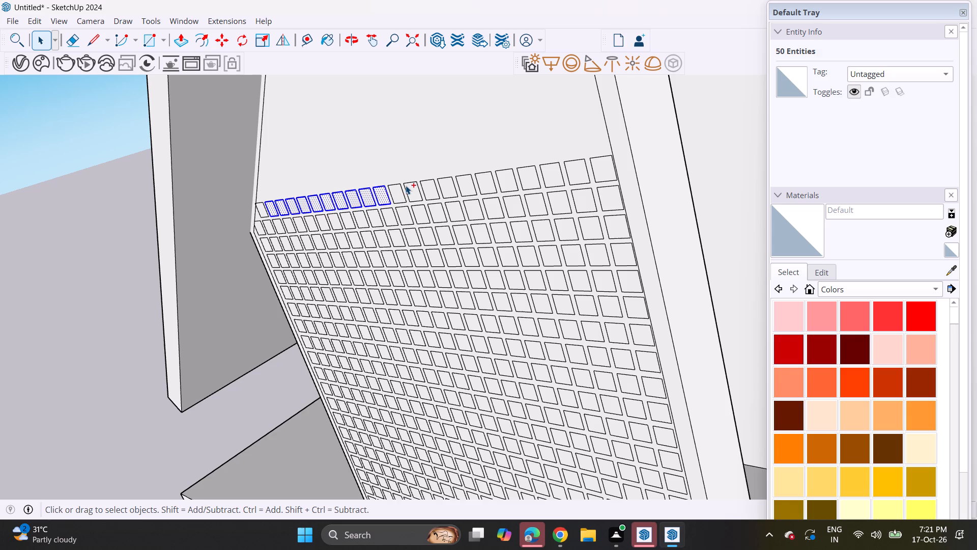
ctrl+scroll(394, 190, up, 2)
ctrl+double_click(395, 191)
ctrl+double_click(421, 188)
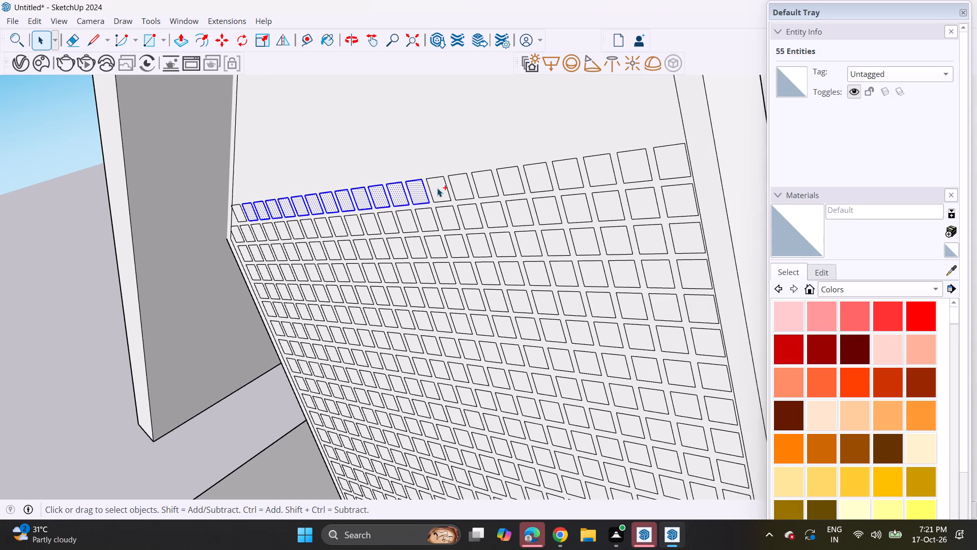
ctrl+double_click(437, 188)
ctrl+double_click(458, 189)
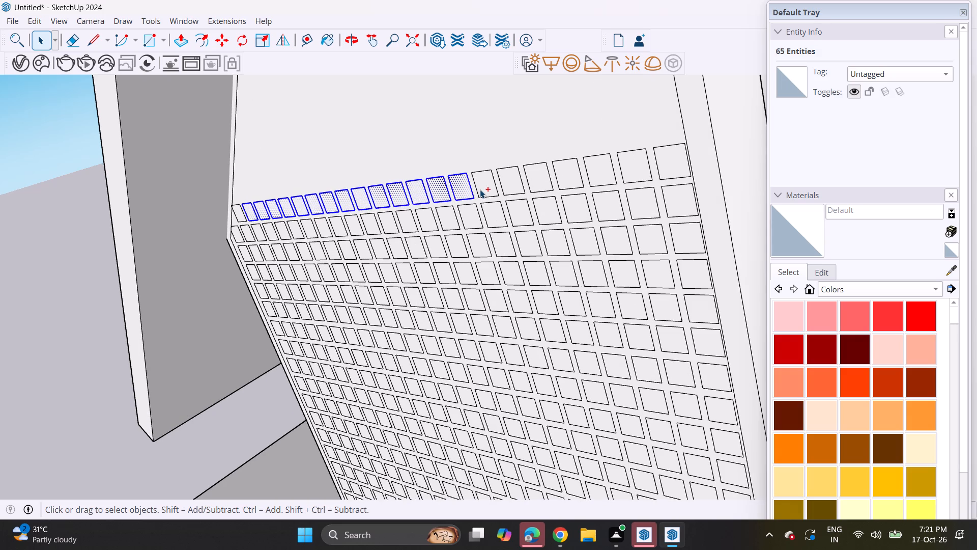
ctrl+double_click(484, 188)
ctrl+double_click(491, 187)
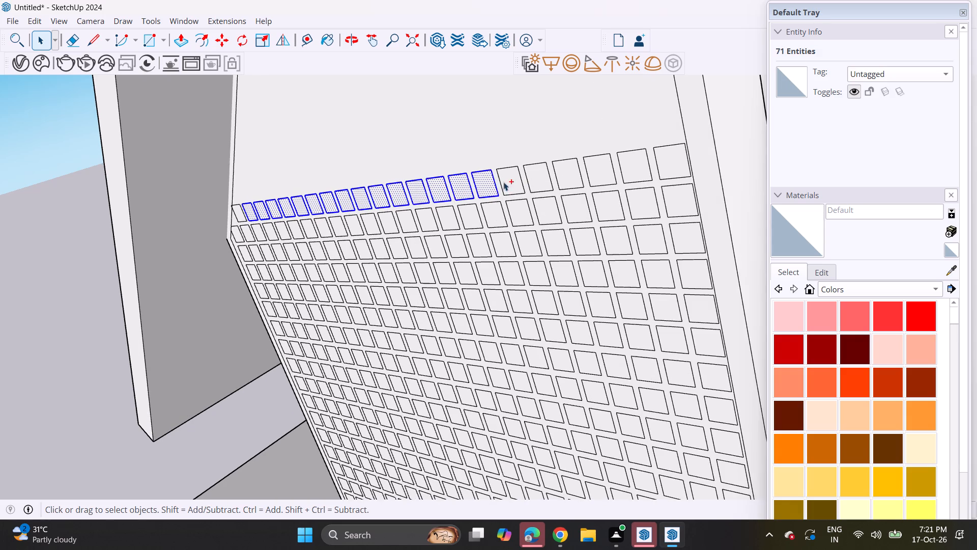
ctrl+double_click(507, 179)
ctrl+double_click(532, 172)
ctrl+double_click(563, 171)
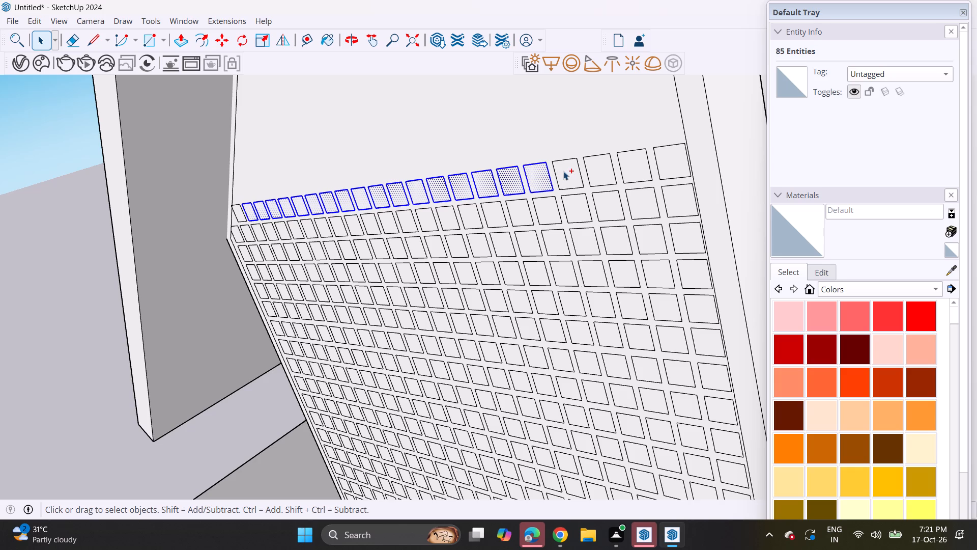
ctrl+double_click(603, 170)
ctrl+double_click(639, 169)
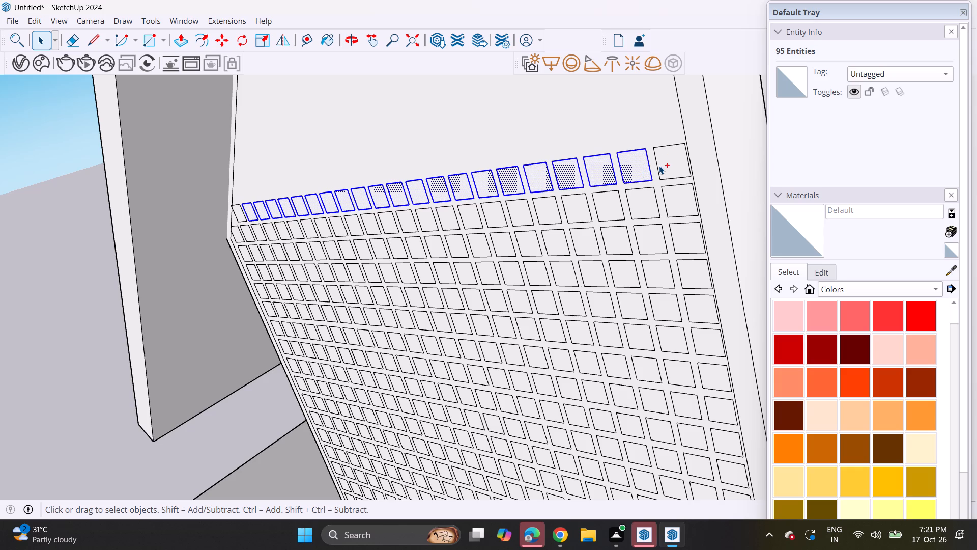
ctrl+double_click(659, 164)
scroll(688, 167, up, 3)
key(m)
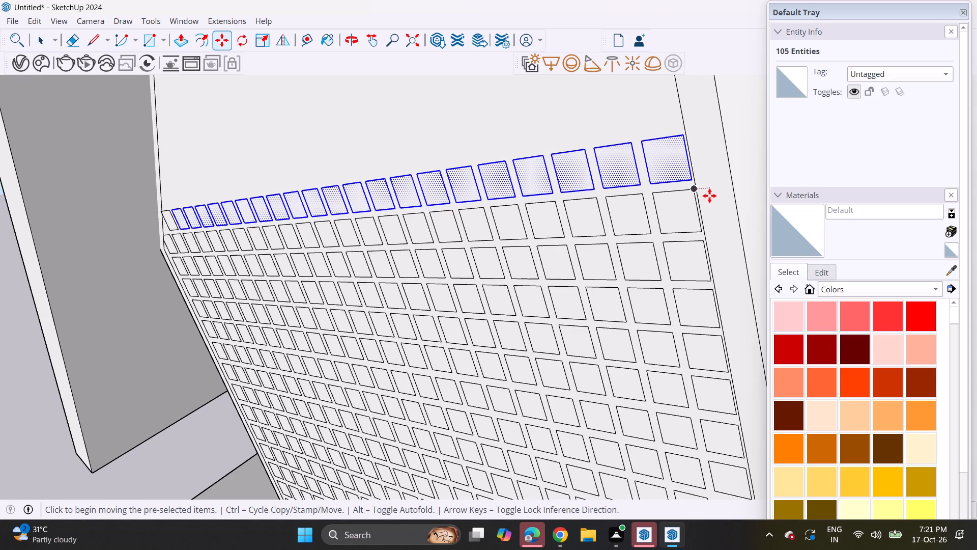
click(695, 189)
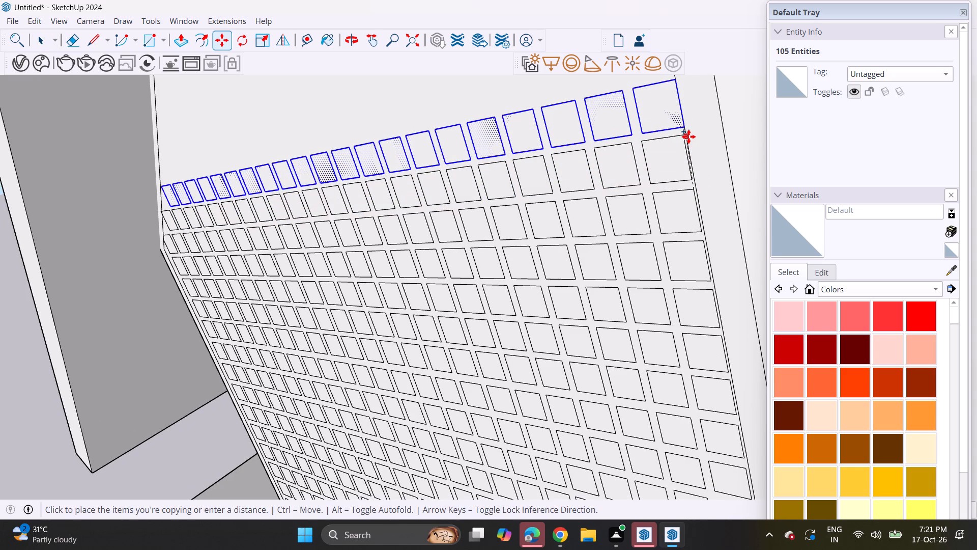
click(682, 135)
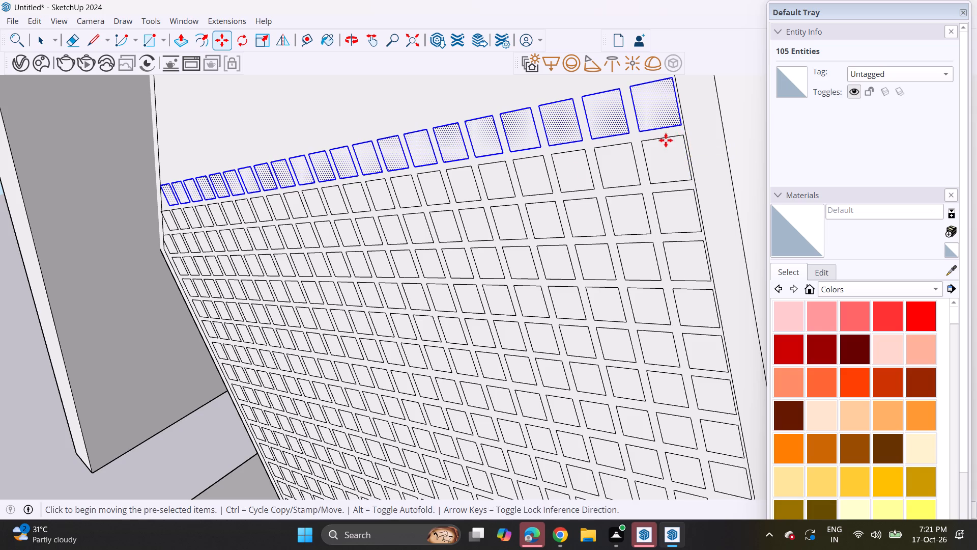
Copy the top row's squares, except the end square nearest the diagonal border, upward by one grid spacing as a new row.
middle_drag(312, 181, 497, 134)
scroll(398, 132, down, 4)
scroll(232, 156, down, 4)
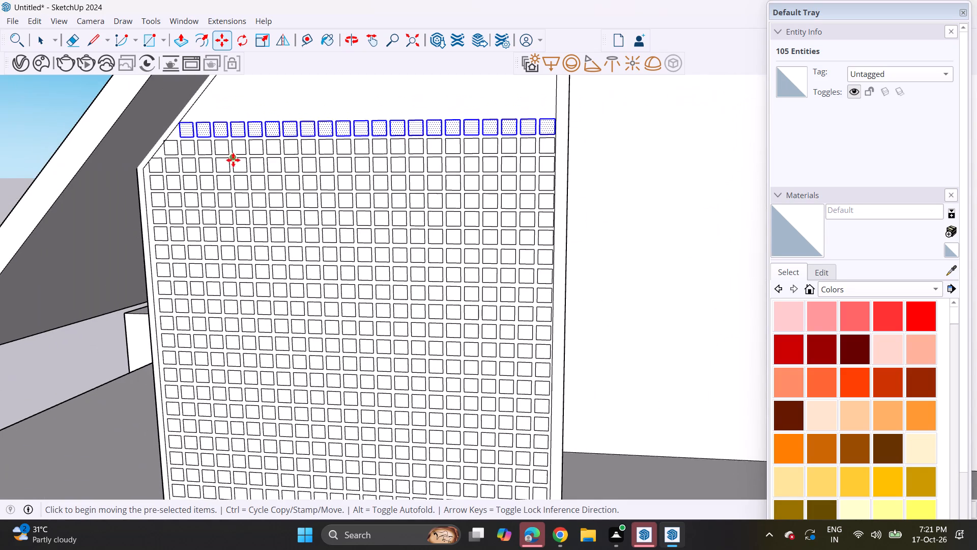
middle_drag(233, 152, 234, 215)
middle_drag(207, 200, 225, 215)
key(space)
click(275, 164)
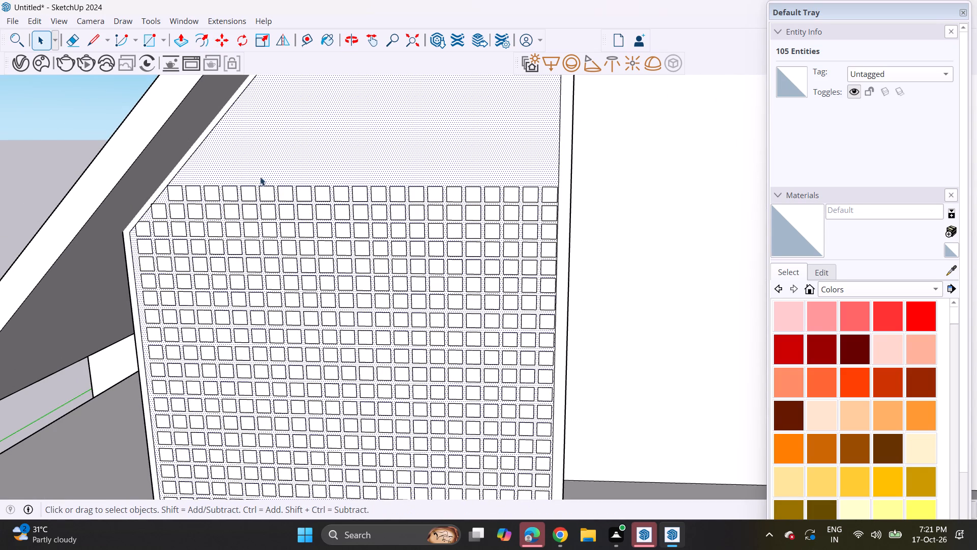
double_click(196, 190)
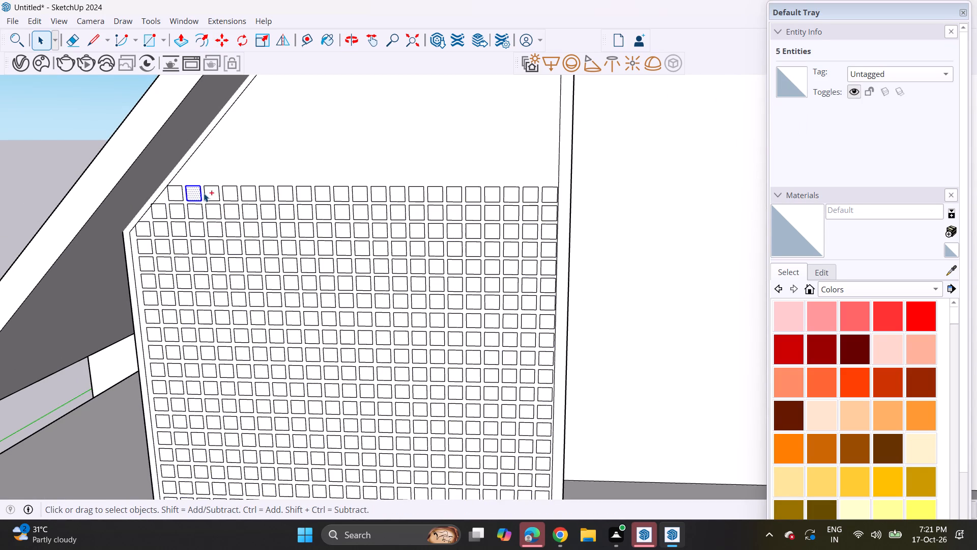
ctrl+click(213, 193)
ctrl+click(213, 193)
ctrl+double_click(225, 193)
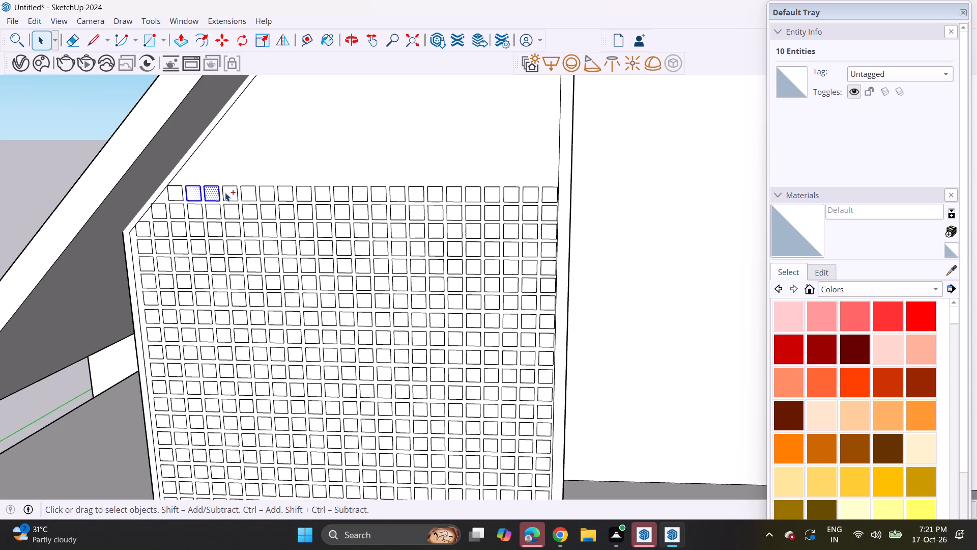
ctrl+double_click(250, 189)
ctrl+double_click(268, 193)
ctrl+double_click(284, 193)
ctrl+double_click(301, 190)
ctrl+double_click(315, 192)
ctrl+shift+click(329, 169)
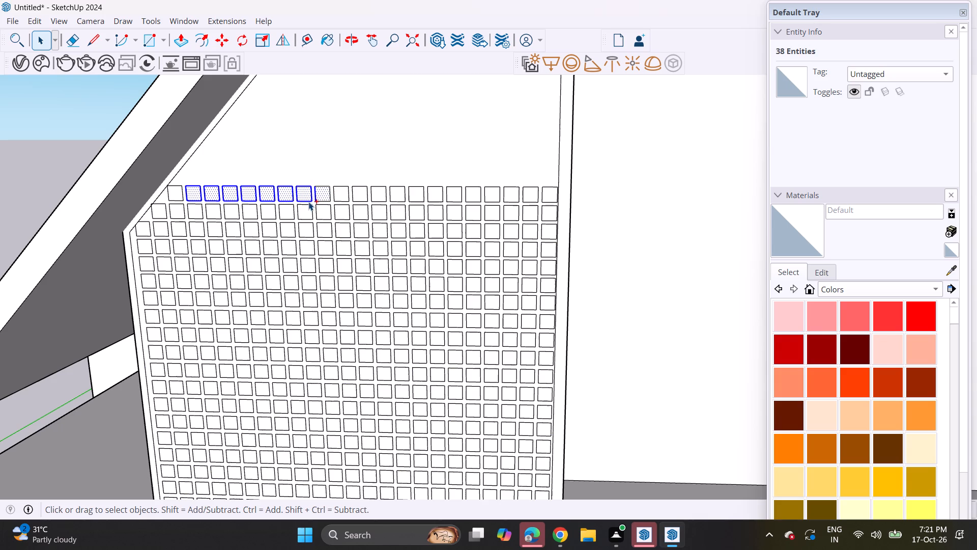
ctrl+double_click(324, 193)
ctrl+double_click(335, 196)
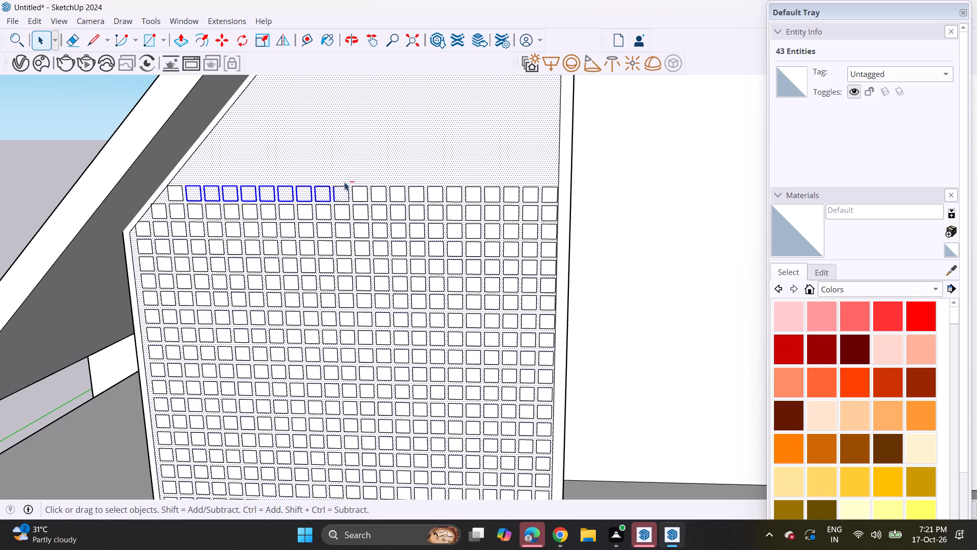
ctrl+shift+click(345, 172)
ctrl+double_click(341, 193)
ctrl+double_click(360, 190)
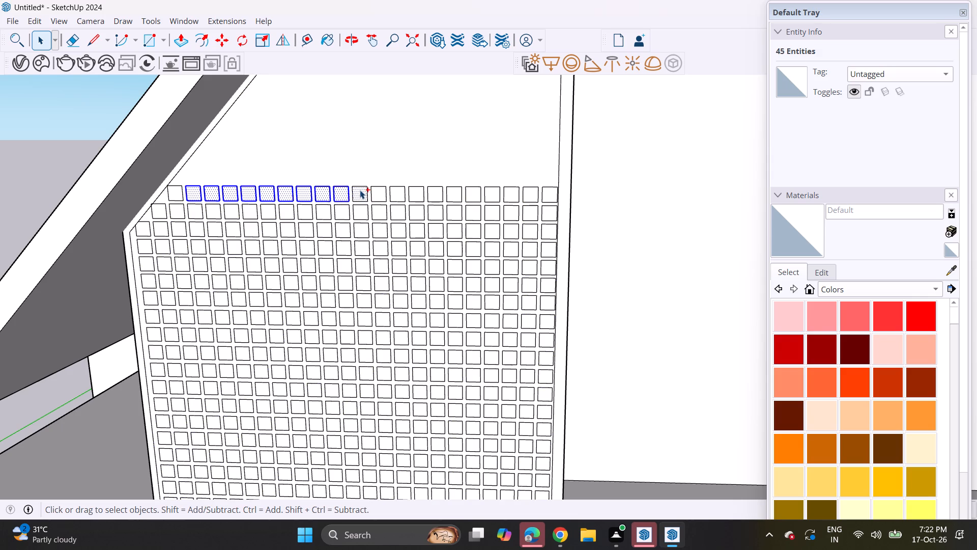
ctrl+double_click(380, 191)
ctrl+double_click(396, 192)
ctrl+click(417, 198)
ctrl+click(417, 198)
ctrl+double_click(438, 195)
ctrl+double_click(450, 193)
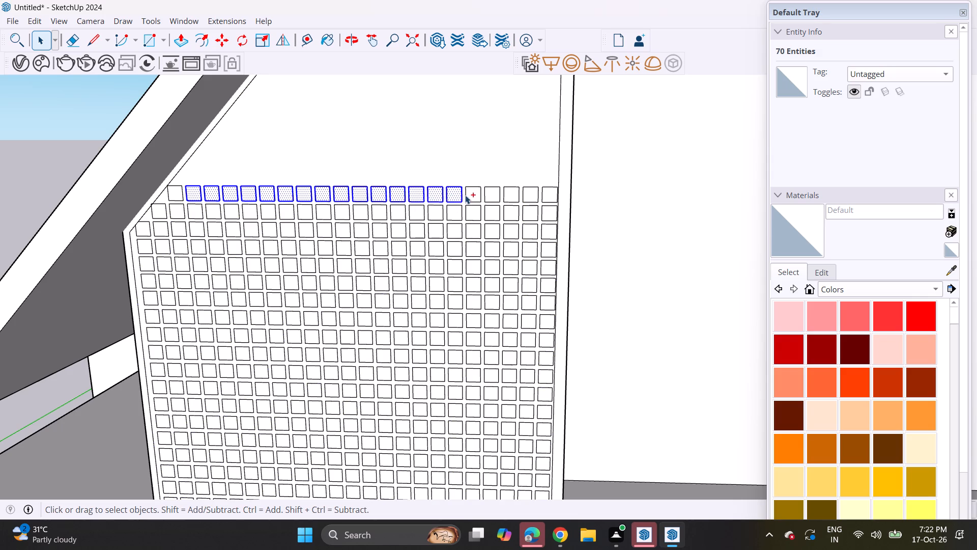
ctrl+double_click(475, 194)
ctrl+double_click(493, 195)
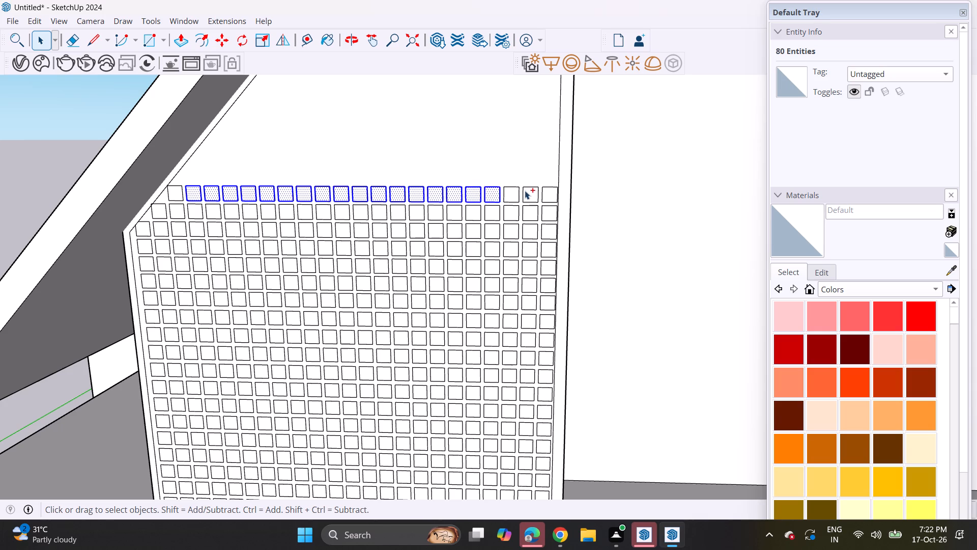
ctrl+double_click(514, 193)
ctrl+double_click(526, 190)
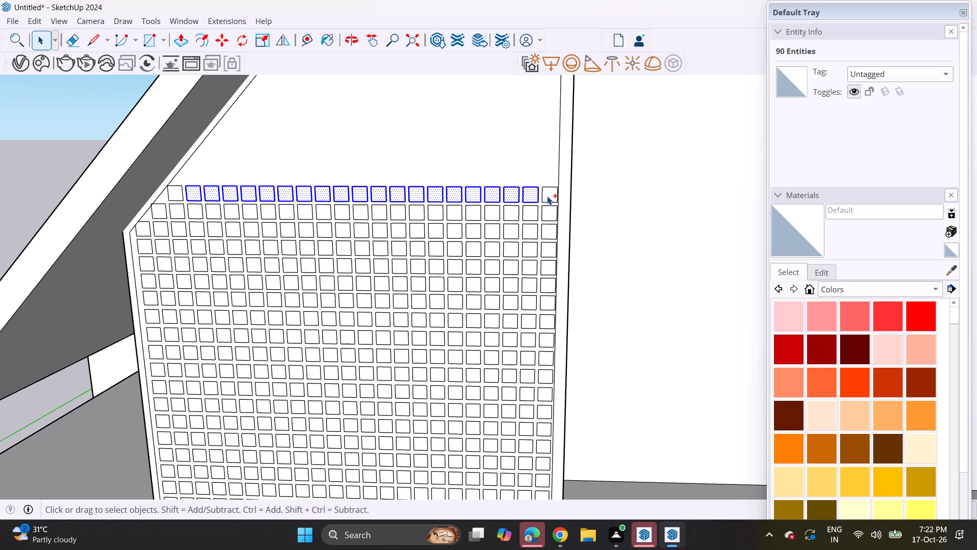
ctrl+double_click(547, 196)
scroll(555, 210, up, 10)
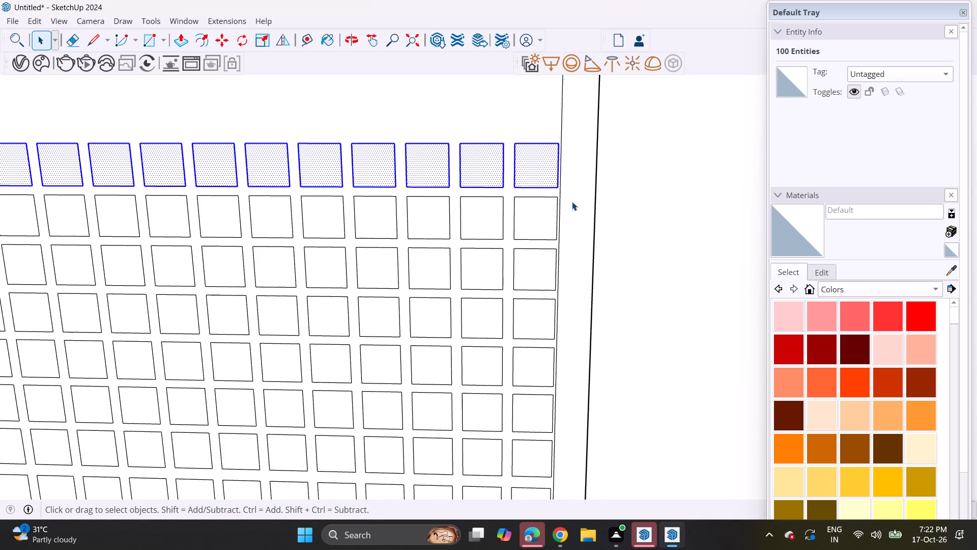
key(m)
click(558, 196)
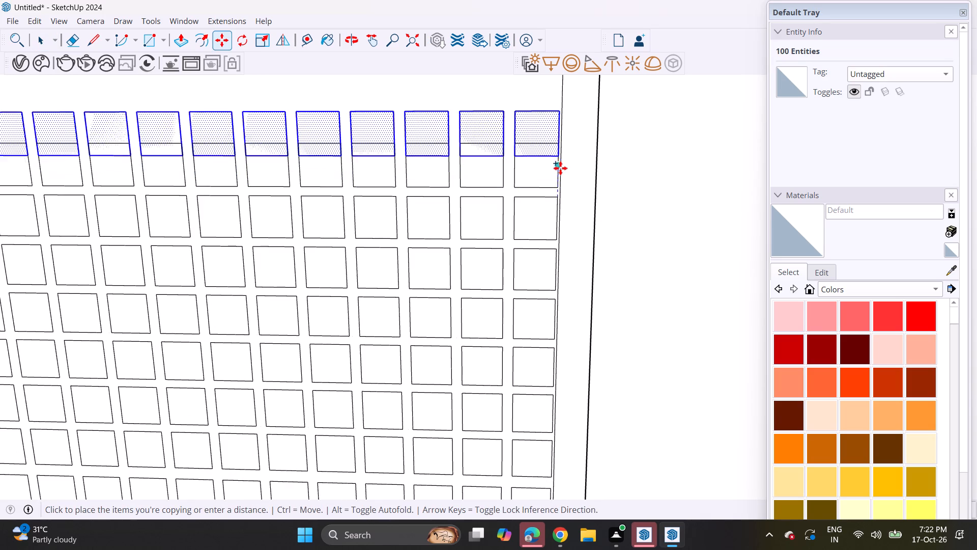
click(559, 145)
Copy the newly added top row, again leaving out its end square nearest the diagonal border, upward by one grid spacing.
scroll(449, 173, down, 14)
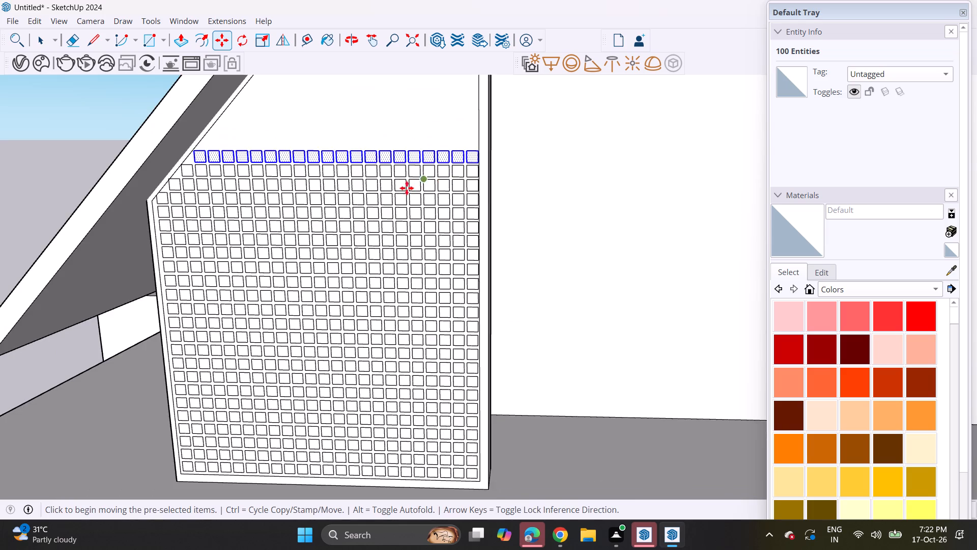
middle_drag(390, 185, 493, 227)
scroll(390, 185, up, 1)
key(space)
click(423, 177)
scroll(308, 186, up, 2)
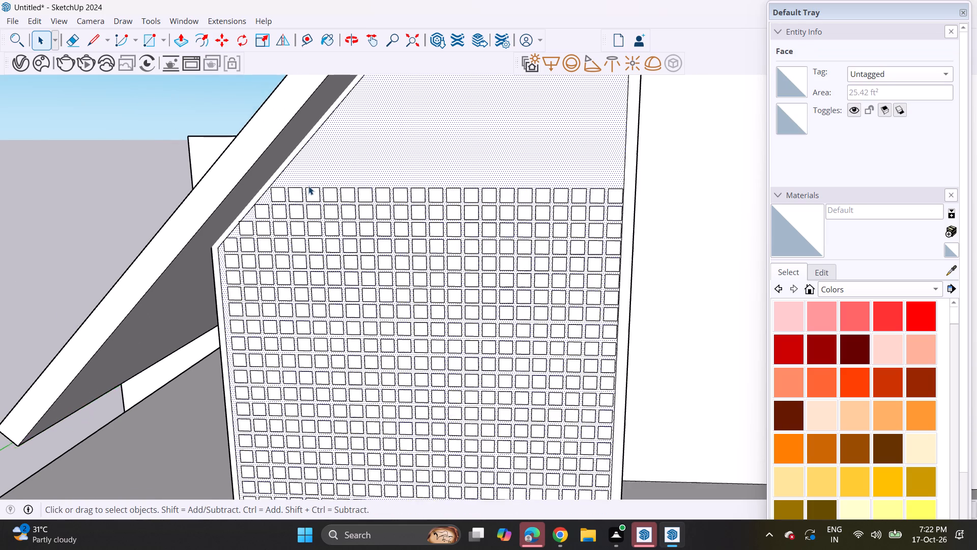
scroll(308, 186, up, 1)
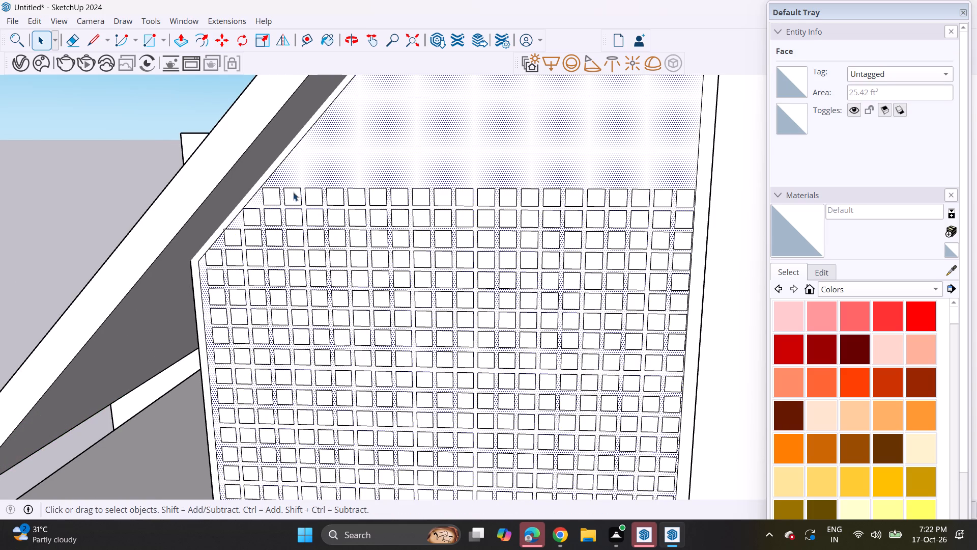
double_click(286, 196)
double_click(292, 199)
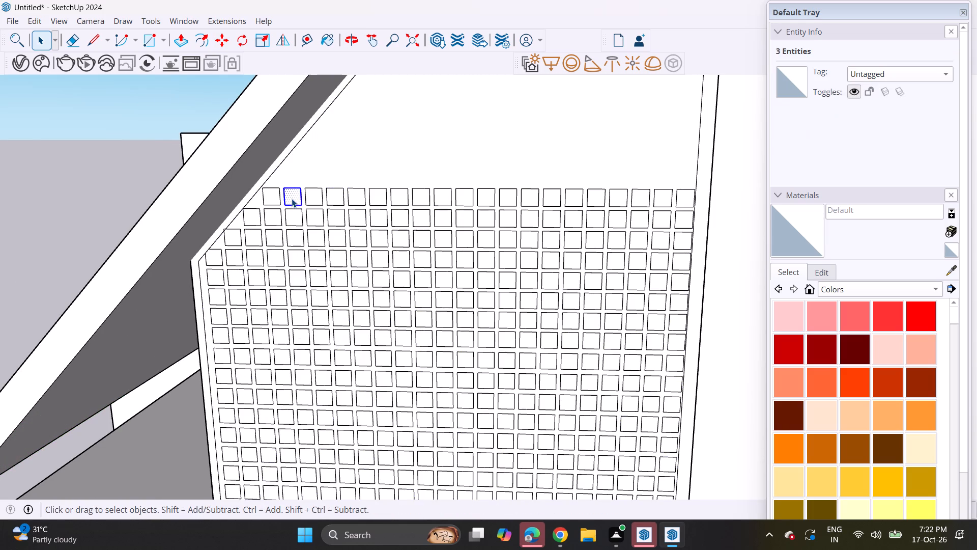
ctrl+double_click(311, 195)
ctrl+double_click(332, 194)
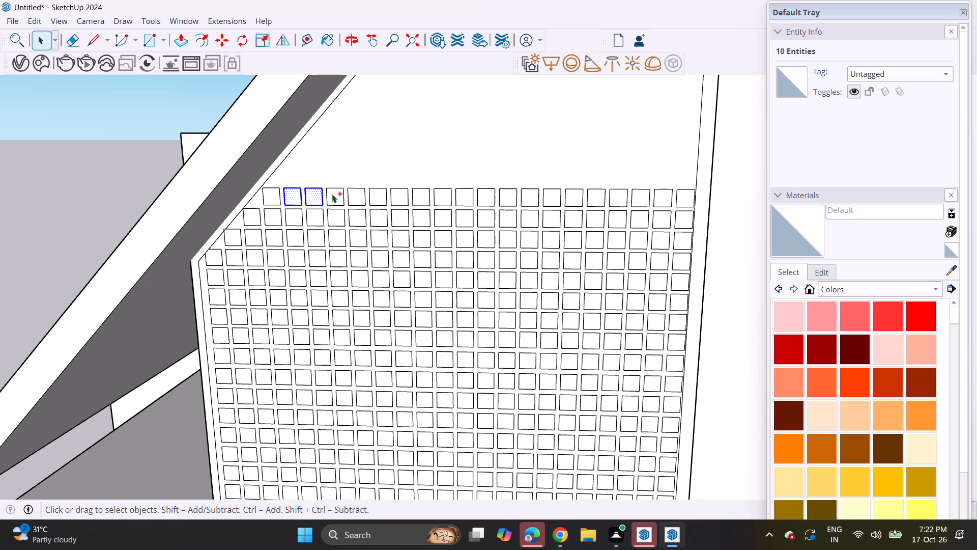
ctrl+double_click(359, 195)
ctrl+double_click(383, 196)
ctrl+double_click(400, 195)
ctrl+double_click(419, 194)
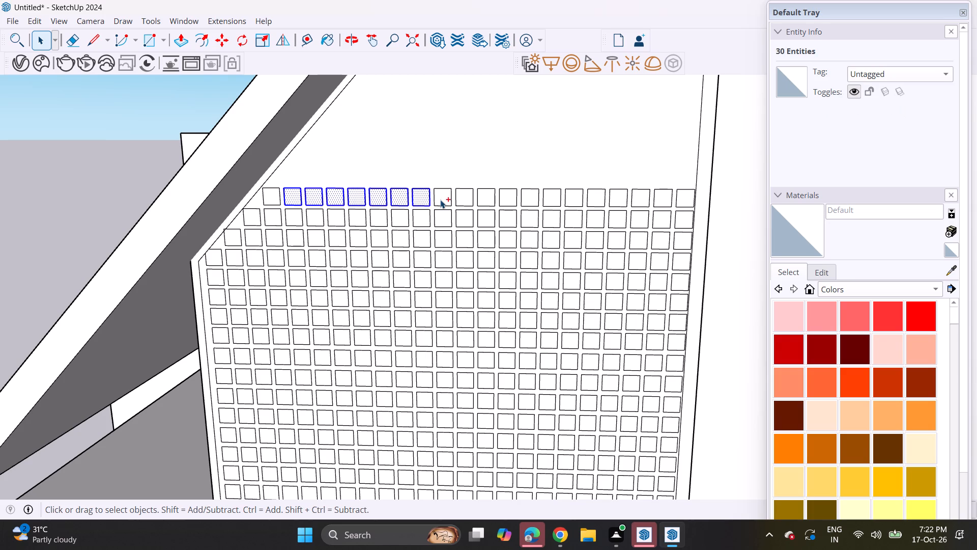
ctrl+double_click(440, 200)
ctrl+double_click(462, 197)
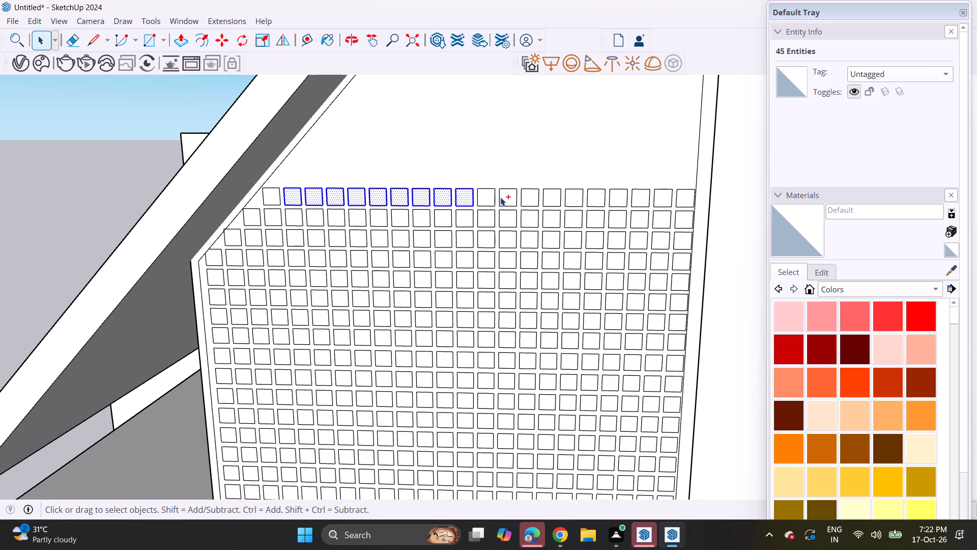
ctrl+double_click(485, 202)
ctrl+double_click(507, 201)
ctrl+double_click(528, 200)
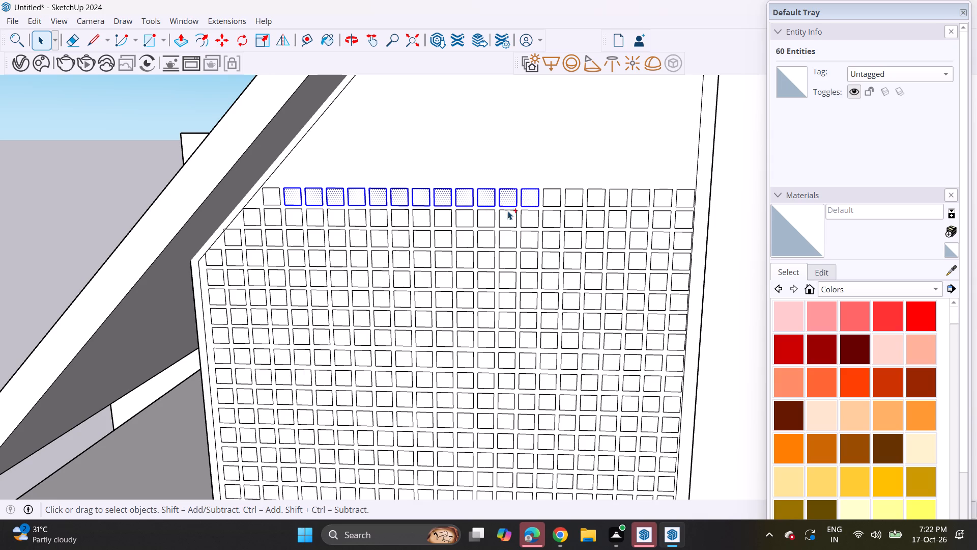
ctrl+double_click(554, 201)
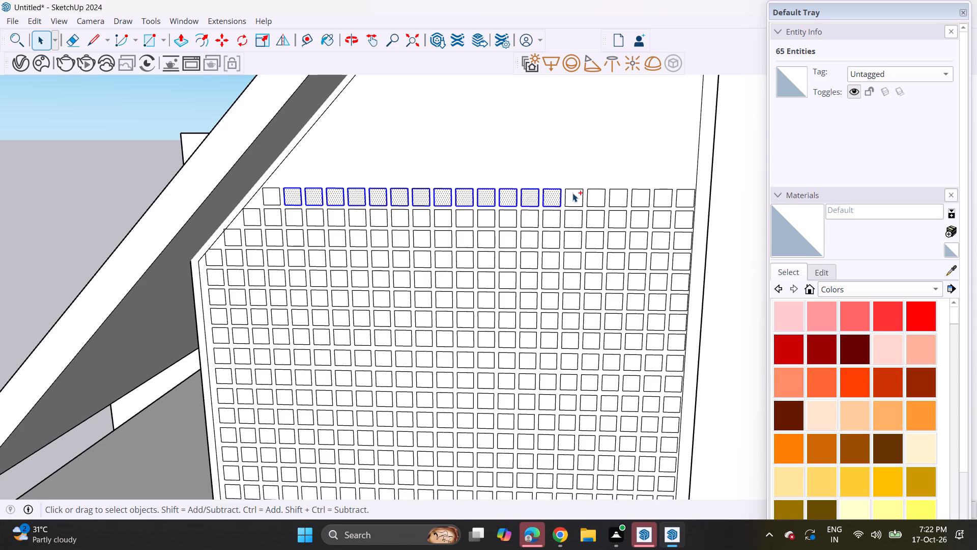
ctrl+double_click(572, 193)
ctrl+double_click(592, 197)
ctrl+double_click(622, 203)
ctrl+double_click(647, 196)
ctrl+double_click(641, 198)
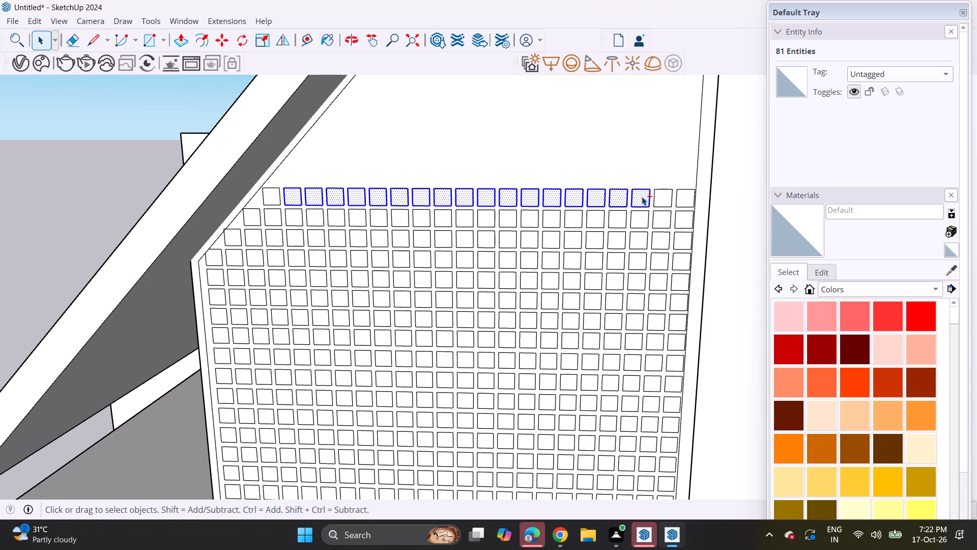
ctrl+double_click(661, 200)
ctrl+double_click(681, 202)
scroll(691, 214, up, 11)
key(m)
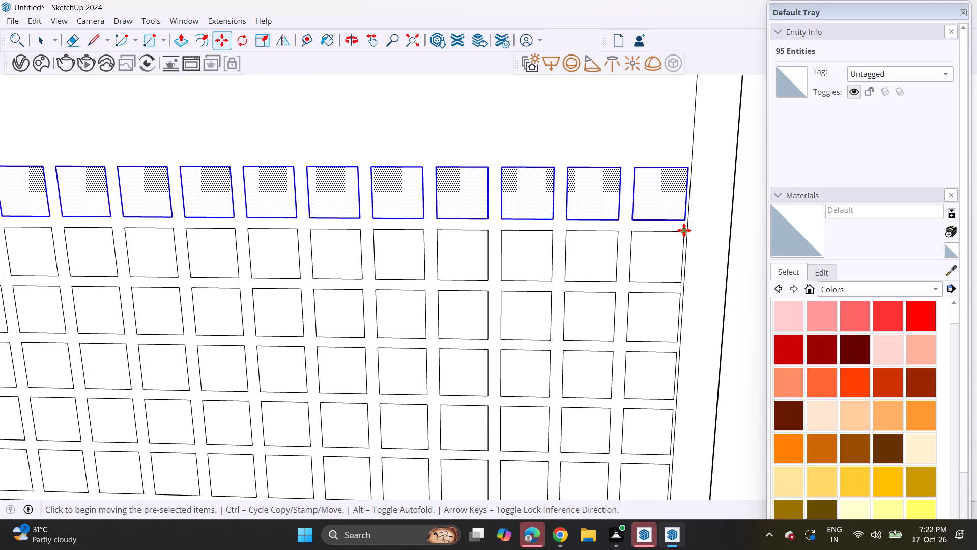
click(684, 230)
click(691, 168)
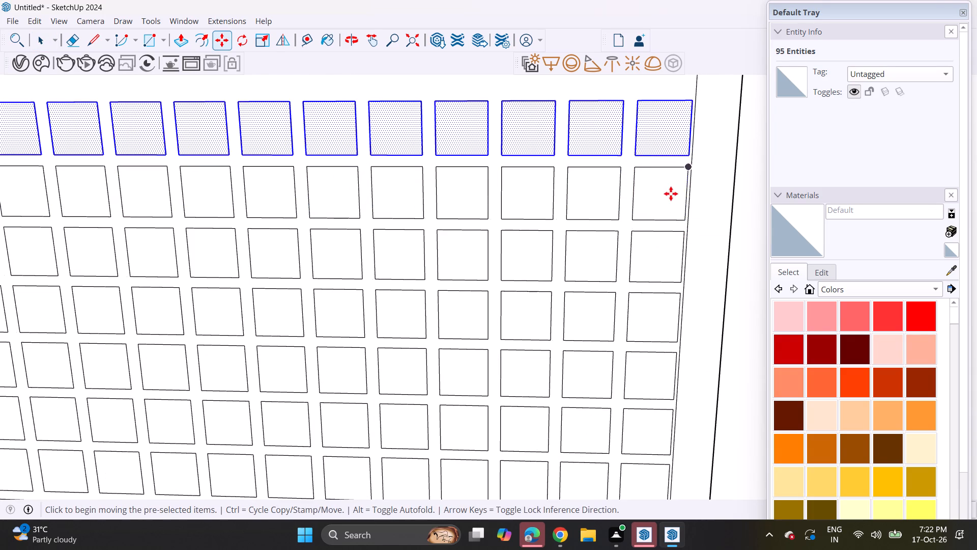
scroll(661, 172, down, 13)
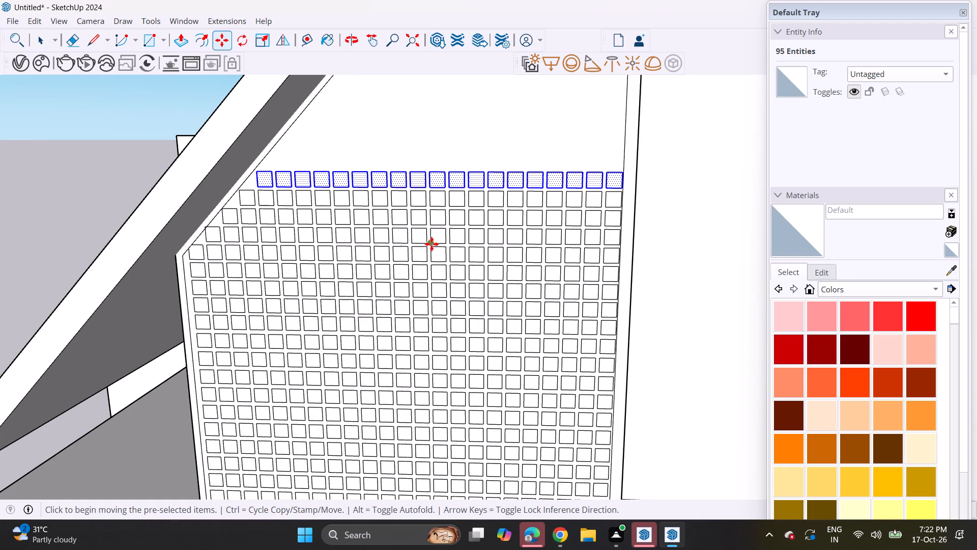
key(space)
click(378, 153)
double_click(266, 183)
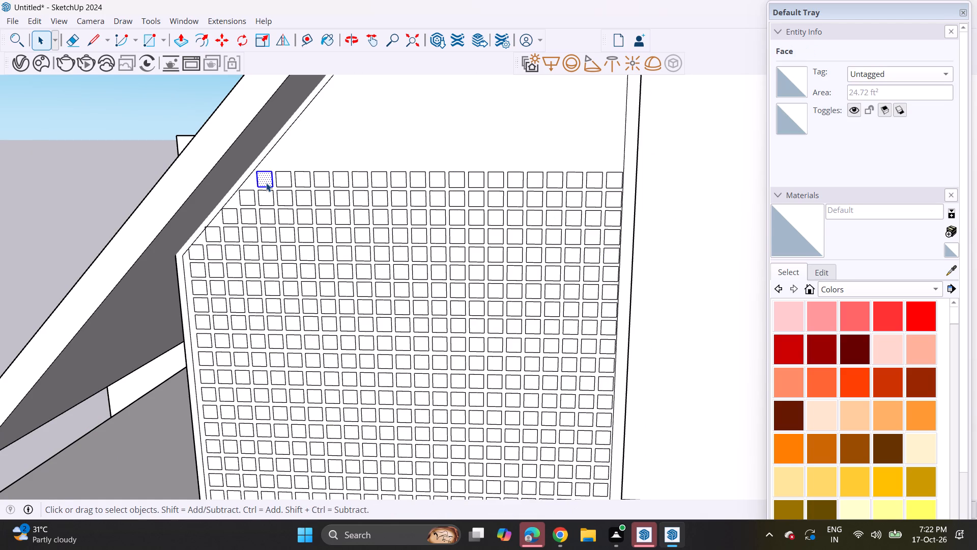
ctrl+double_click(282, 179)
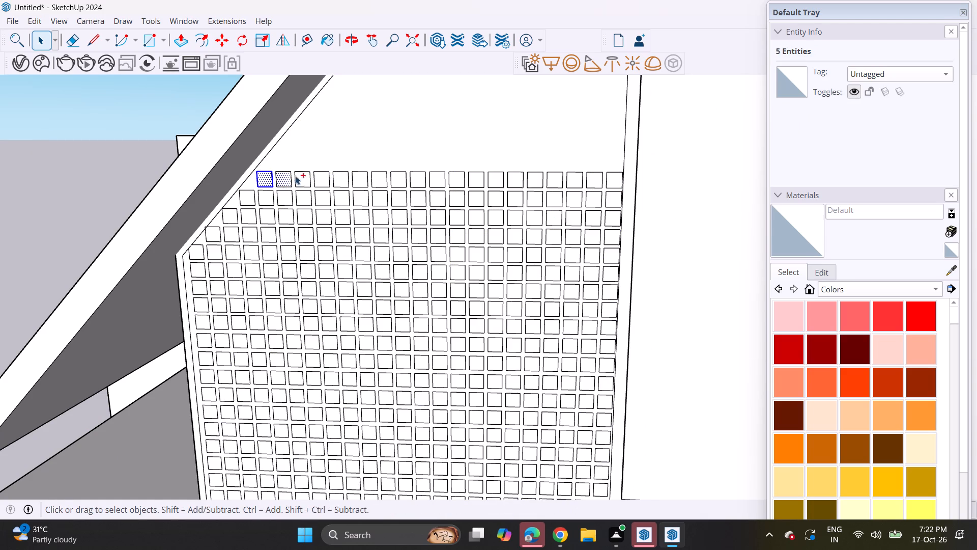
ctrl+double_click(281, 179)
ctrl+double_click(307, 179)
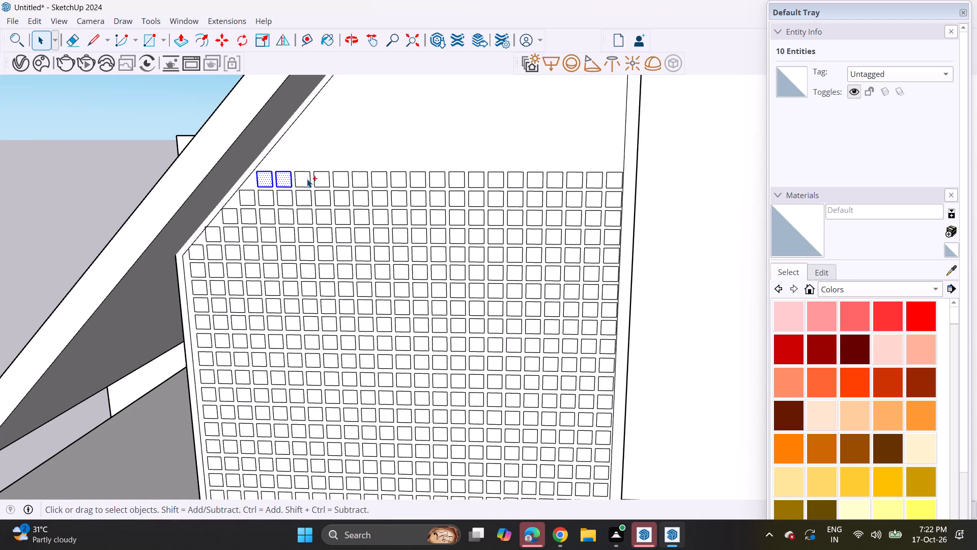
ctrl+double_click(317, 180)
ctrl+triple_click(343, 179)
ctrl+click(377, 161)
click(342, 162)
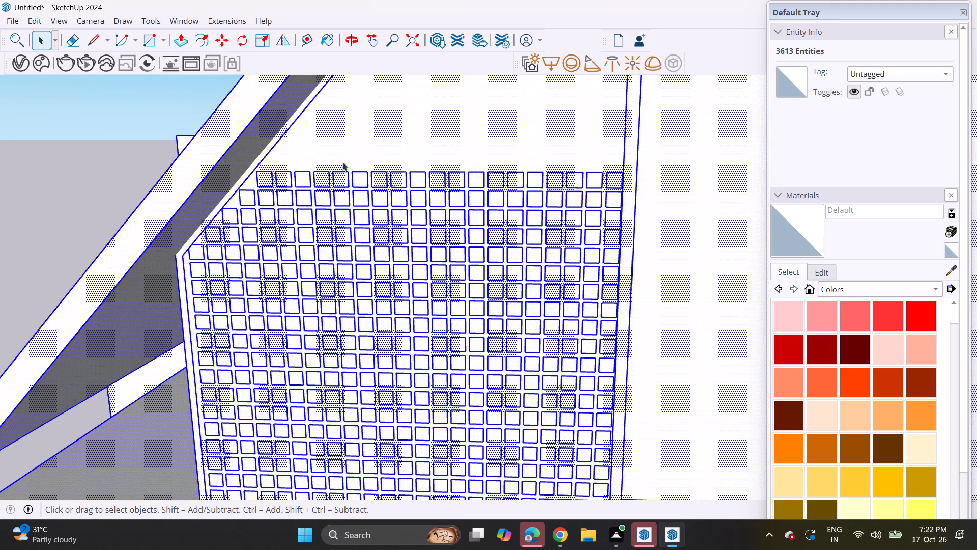
Copy the entire top row of squares, including the end square nearest the diagonal border, upward by one grid spacing as a new row.
ctrl+double_click(260, 182)
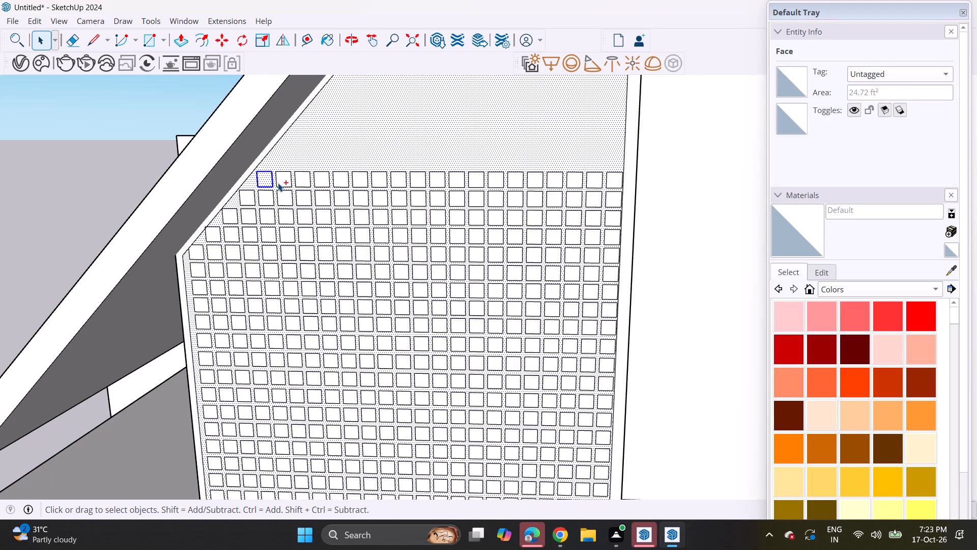
ctrl+shift+click(320, 159)
ctrl+double_click(284, 177)
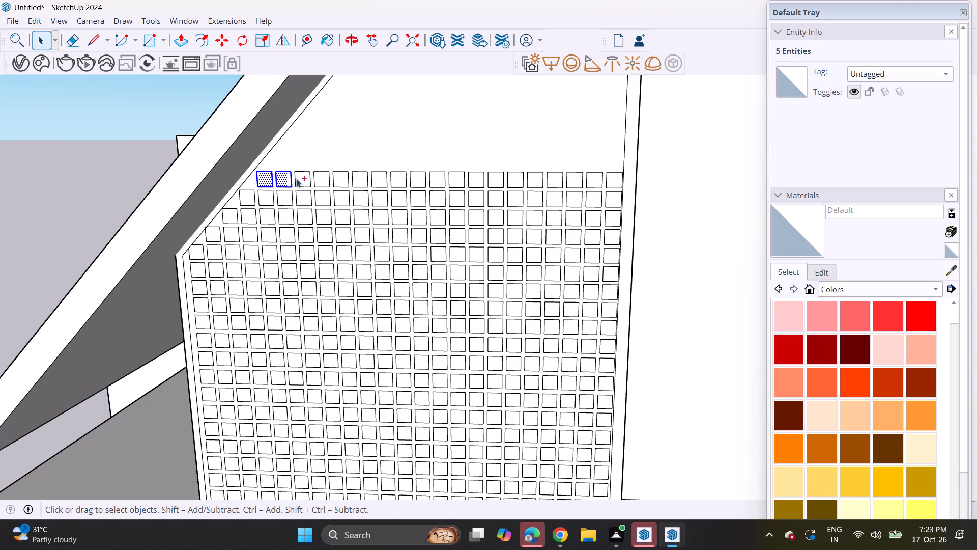
ctrl+double_click(299, 180)
ctrl+double_click(317, 176)
ctrl+click(347, 175)
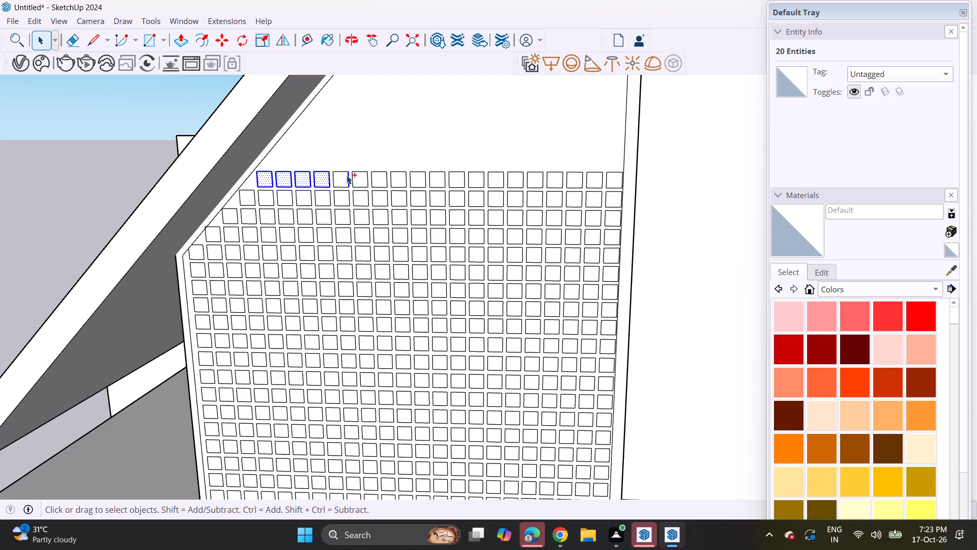
ctrl+double_click(340, 181)
ctrl+double_click(363, 178)
ctrl+double_click(376, 177)
ctrl+double_click(395, 179)
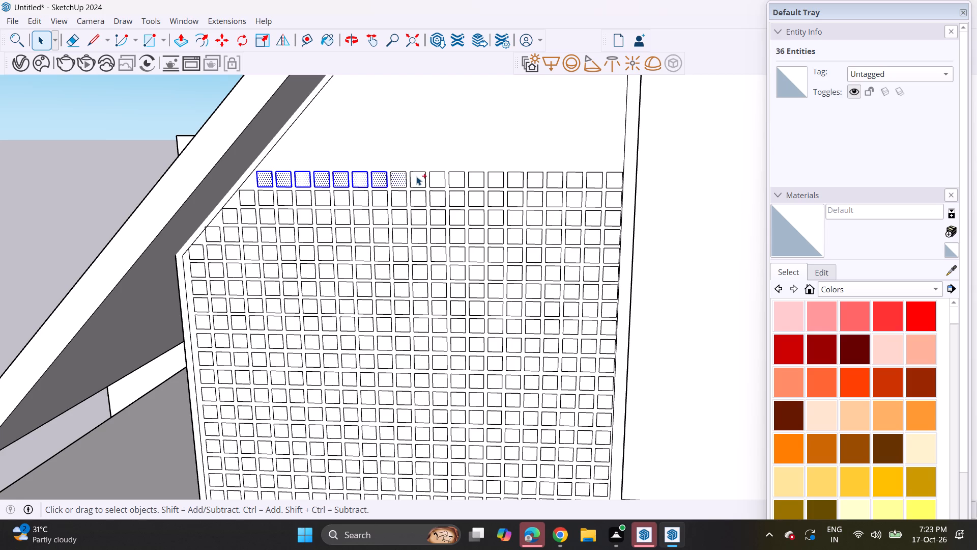
ctrl+double_click(416, 176)
ctrl+double_click(441, 177)
ctrl+double_click(454, 179)
ctrl+double_click(478, 180)
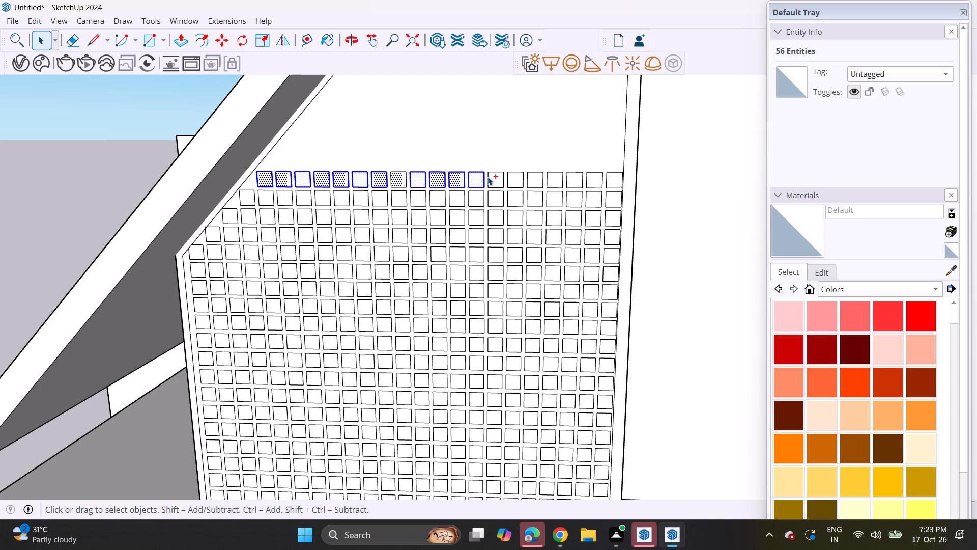
ctrl+double_click(497, 180)
ctrl+double_click(510, 180)
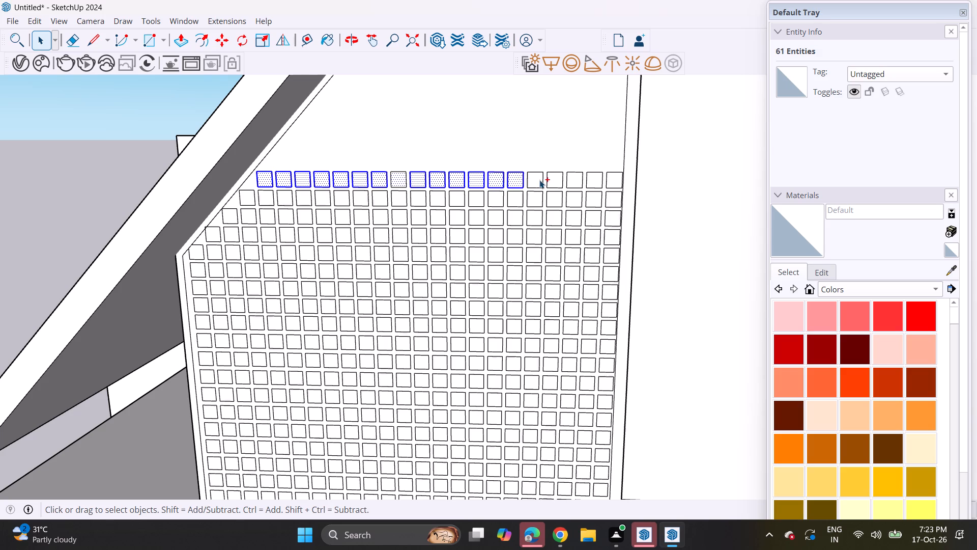
ctrl+double_click(540, 179)
ctrl+double_click(550, 180)
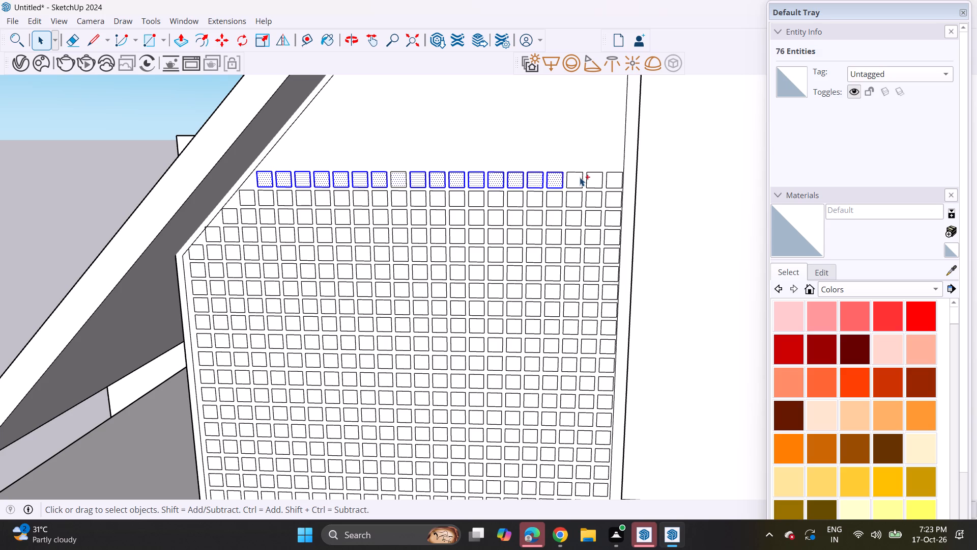
ctrl+double_click(580, 177)
ctrl+double_click(591, 180)
ctrl+double_click(617, 178)
scroll(623, 200, up, 6)
key(m)
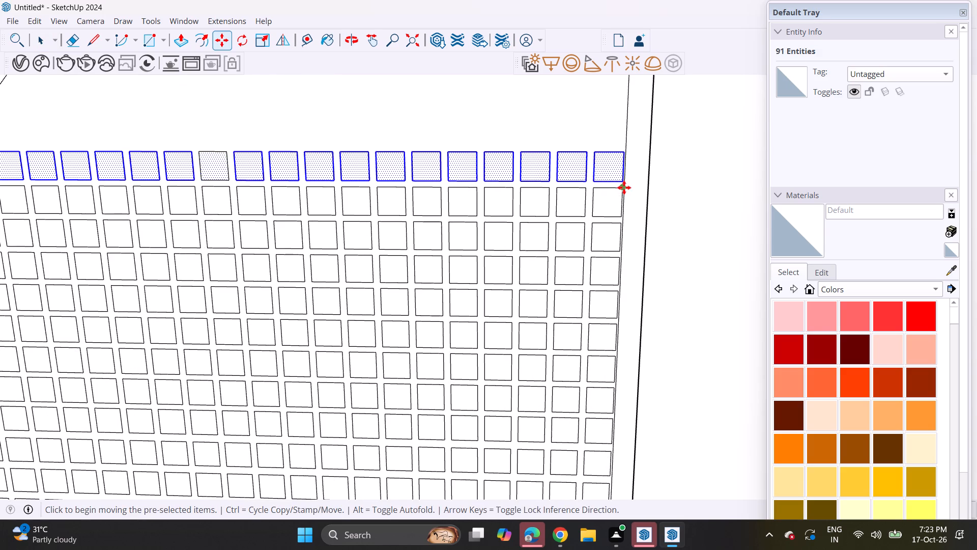
click(624, 187)
click(620, 154)
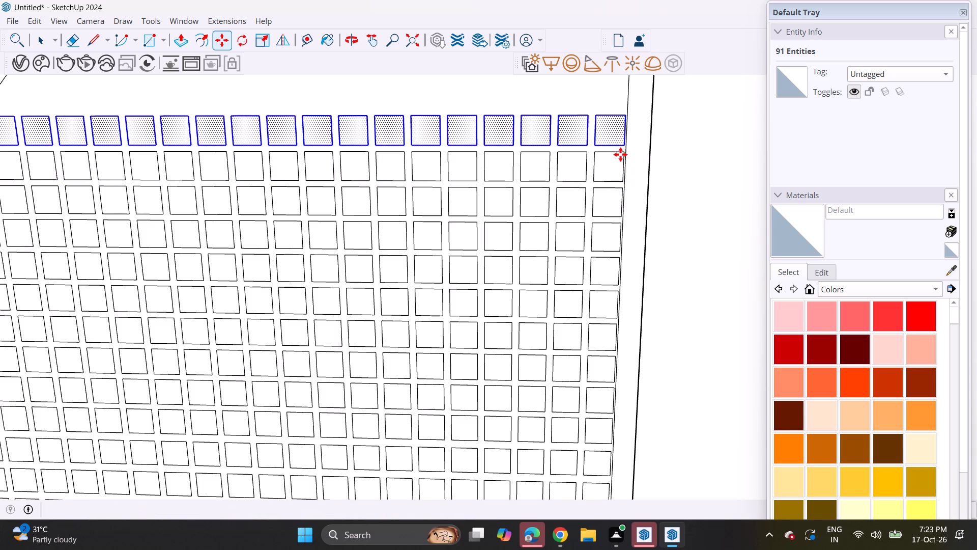
Delete the edge segments of the new top row's end square that stick out past the panel's diagonal border.
scroll(532, 171, down, 10)
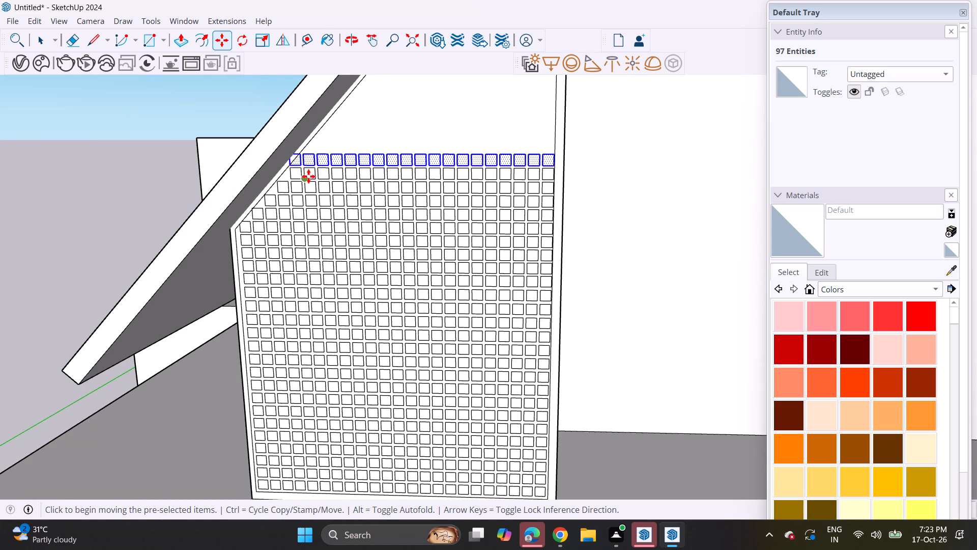
key(space)
click(358, 138)
scroll(314, 152, up, 7)
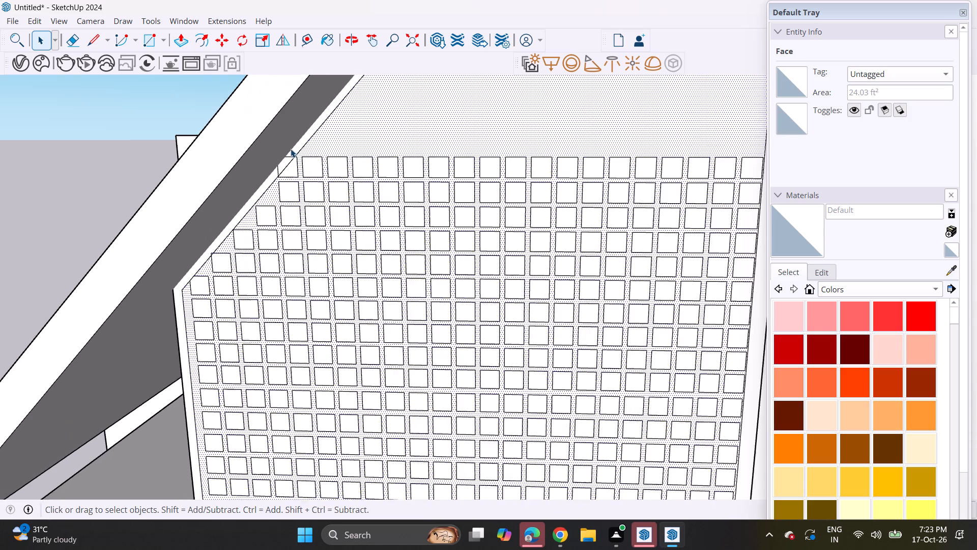
scroll(291, 149, up, 9)
scroll(288, 172, down, 3)
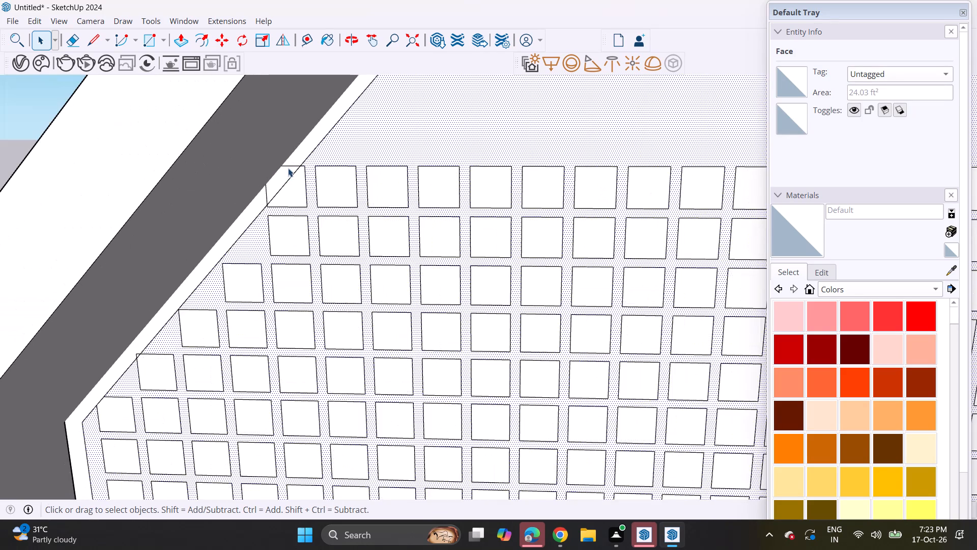
click(288, 168)
key(Delete)
click(267, 194)
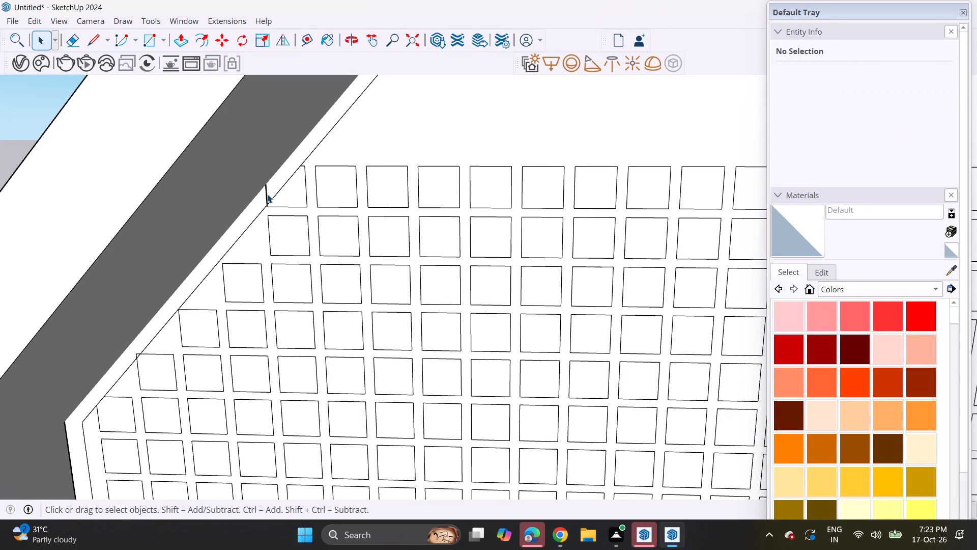
key(Delete)
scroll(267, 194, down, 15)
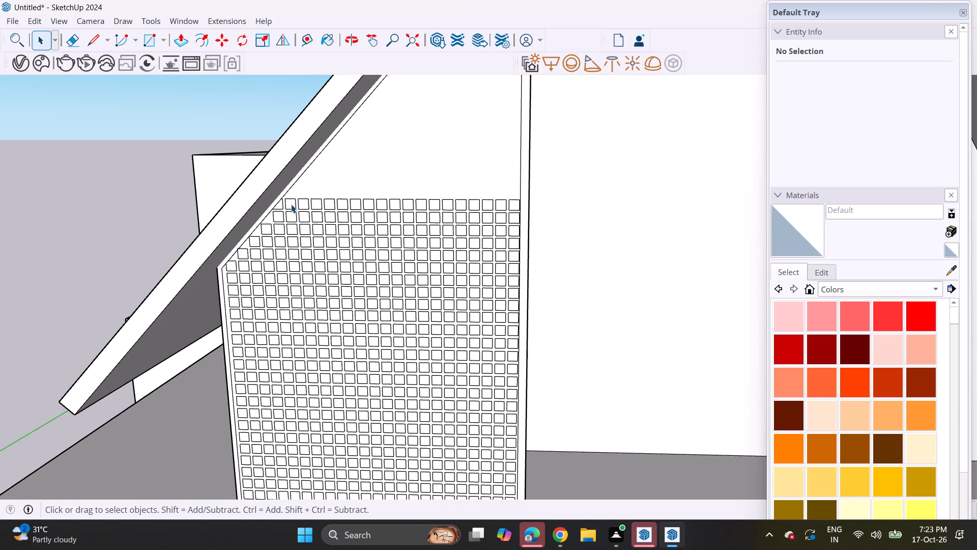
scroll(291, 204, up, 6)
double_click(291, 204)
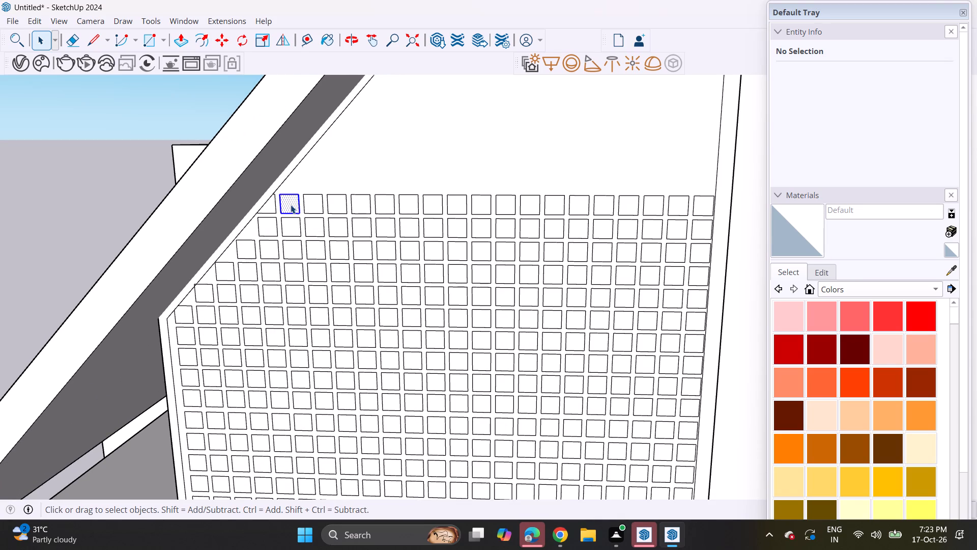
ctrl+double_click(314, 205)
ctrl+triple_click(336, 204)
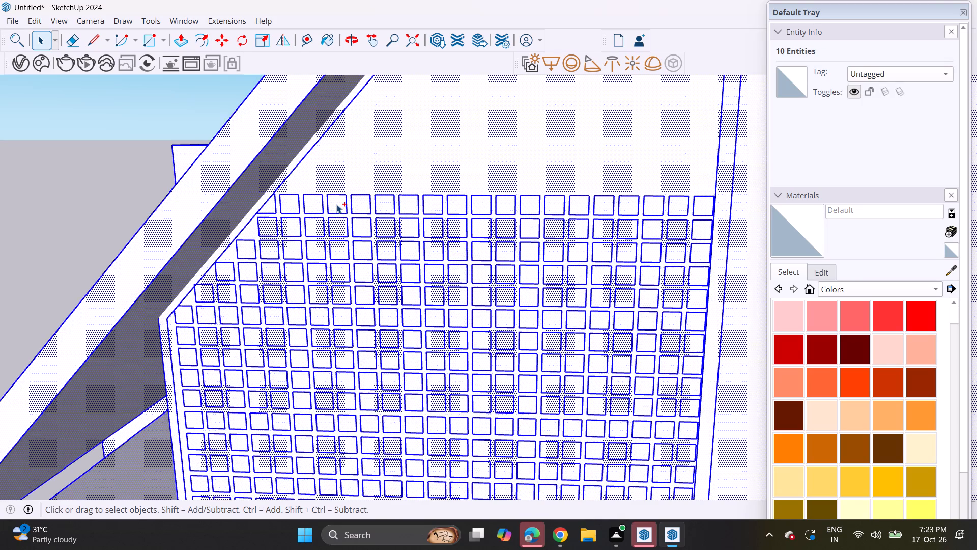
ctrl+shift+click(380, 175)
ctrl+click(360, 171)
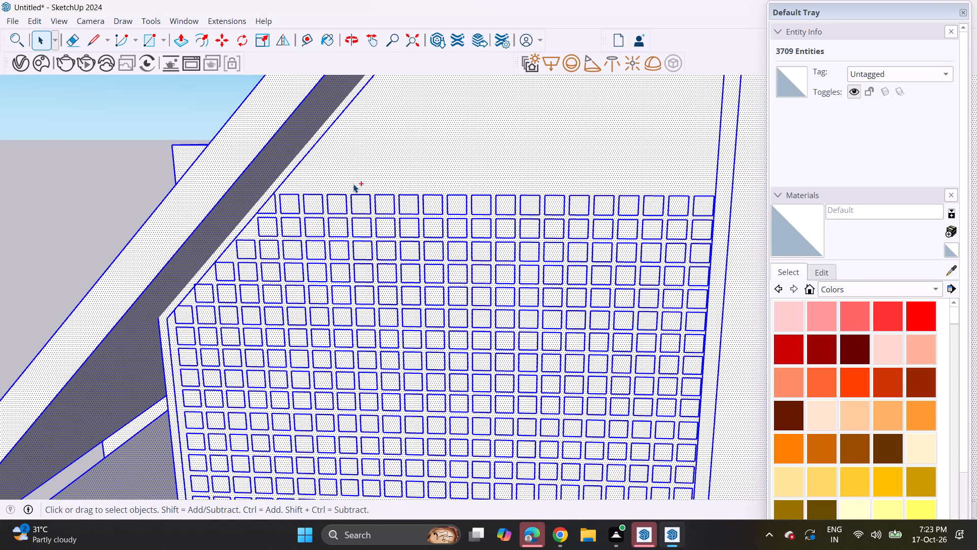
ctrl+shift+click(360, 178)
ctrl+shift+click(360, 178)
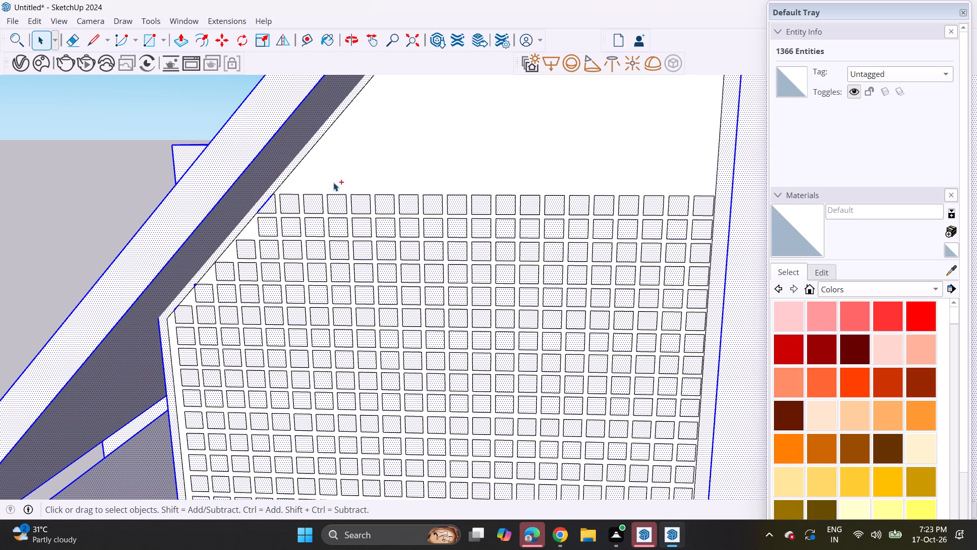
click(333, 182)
Copy the top row's squares, except the trimmed end square at the diagonal border, upward by one grid spacing as a new row.
double_click(293, 203)
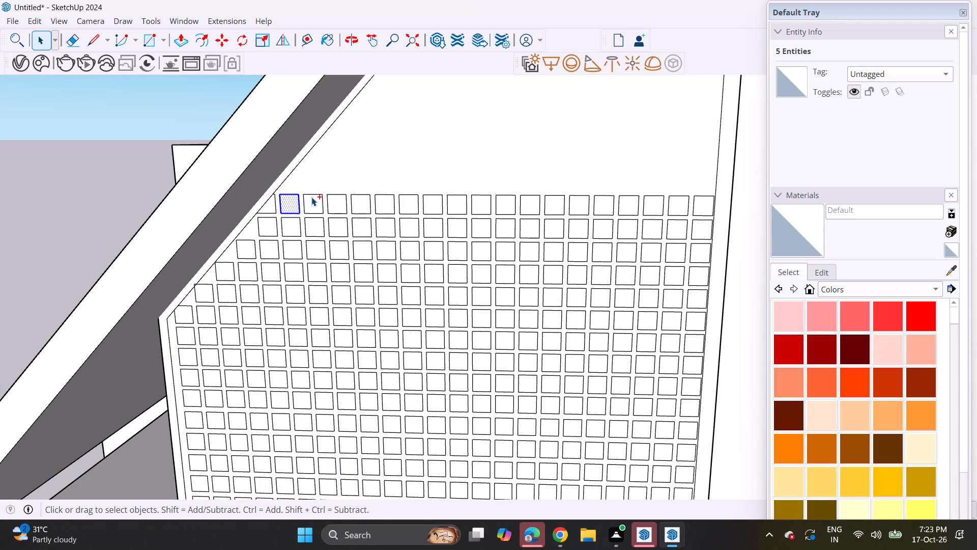
ctrl+double_click(311, 208)
ctrl+double_click(335, 207)
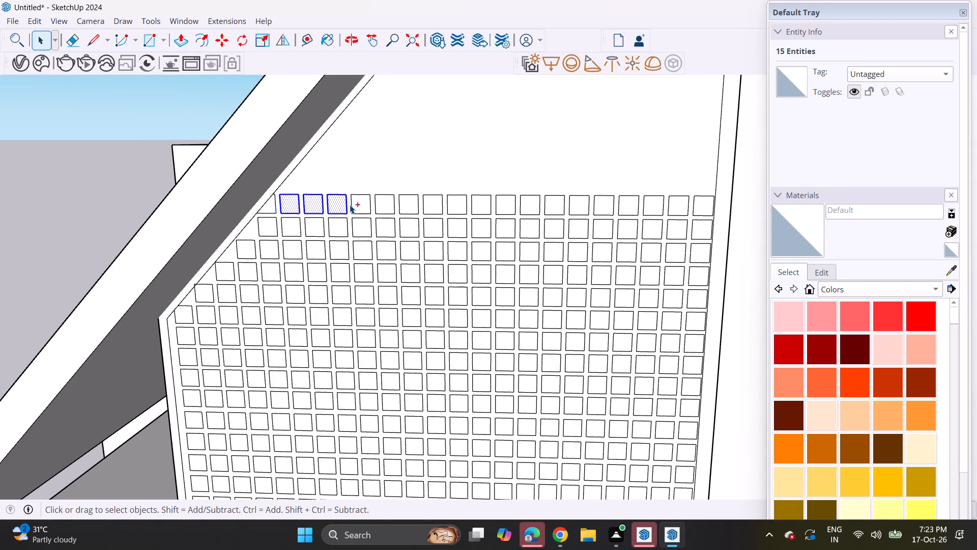
ctrl+double_click(364, 202)
ctrl+double_click(380, 206)
ctrl+double_click(410, 205)
ctrl+double_click(427, 205)
ctrl+click(457, 207)
ctrl+click(457, 207)
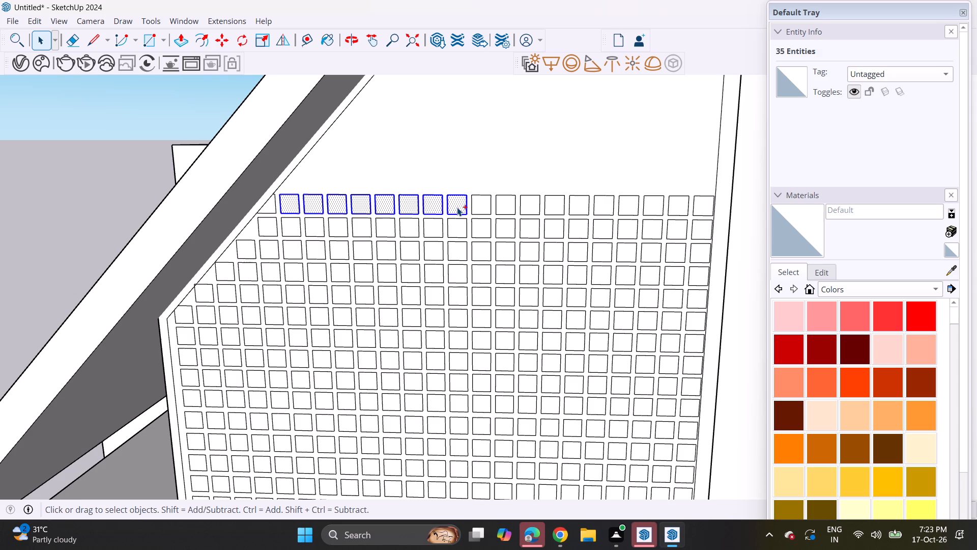
ctrl+double_click(481, 204)
ctrl+double_click(502, 202)
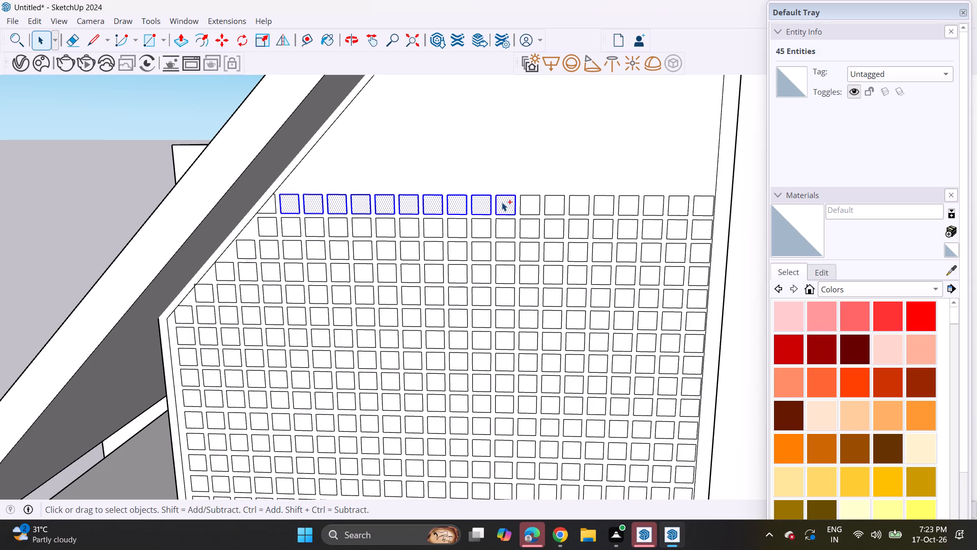
ctrl+double_click(531, 209)
ctrl+double_click(557, 208)
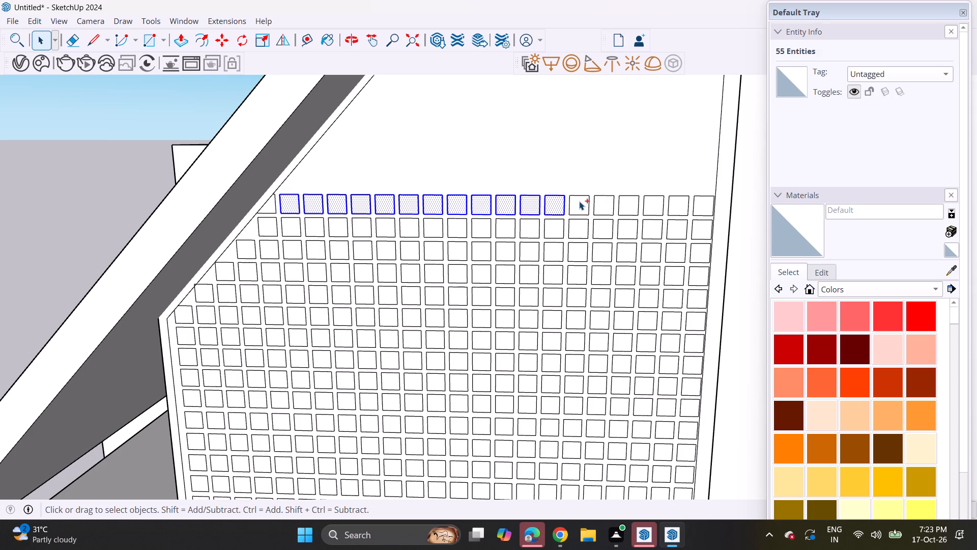
ctrl+double_click(580, 201)
ctrl+double_click(598, 200)
ctrl+double_click(631, 208)
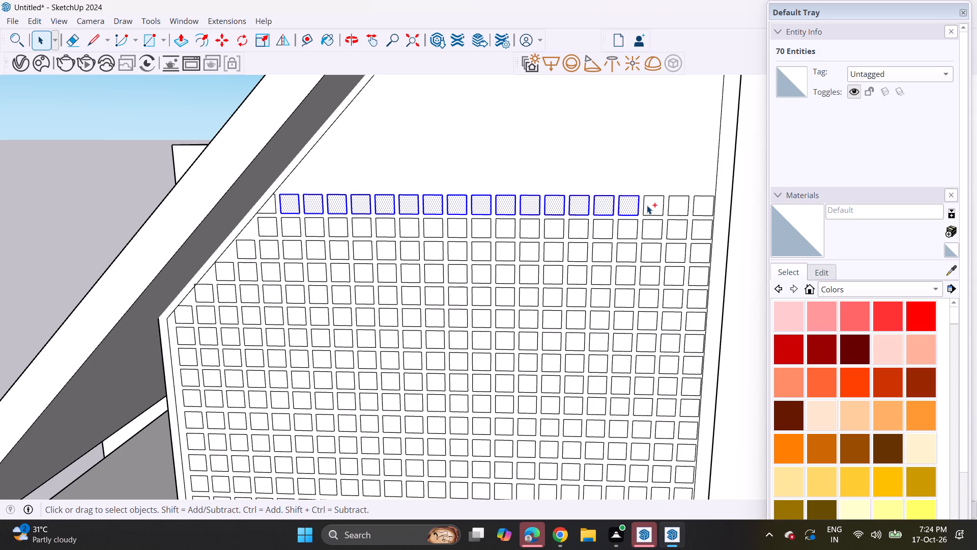
ctrl+double_click(653, 204)
ctrl+double_click(681, 203)
ctrl+double_click(696, 205)
scroll(697, 214, up, 3)
key(m)
click(716, 225)
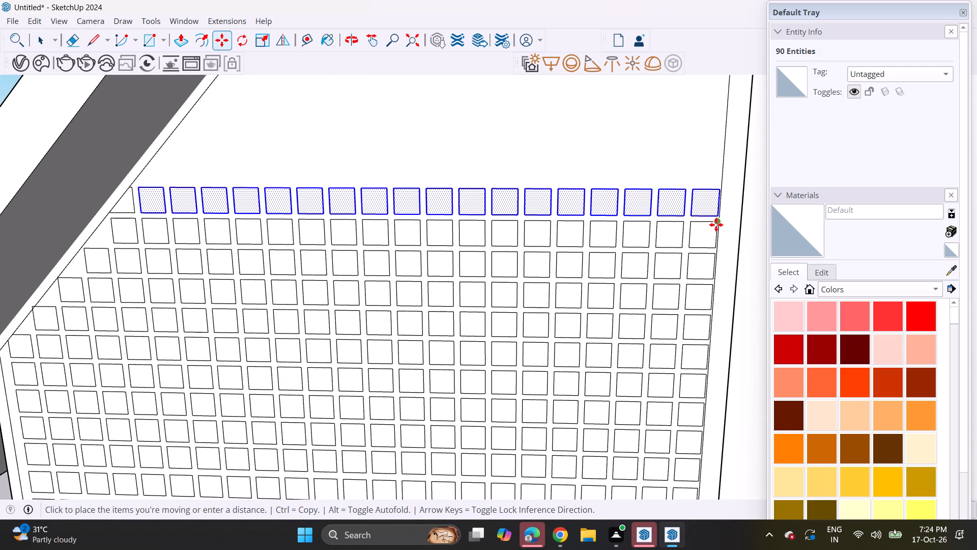
click(719, 191)
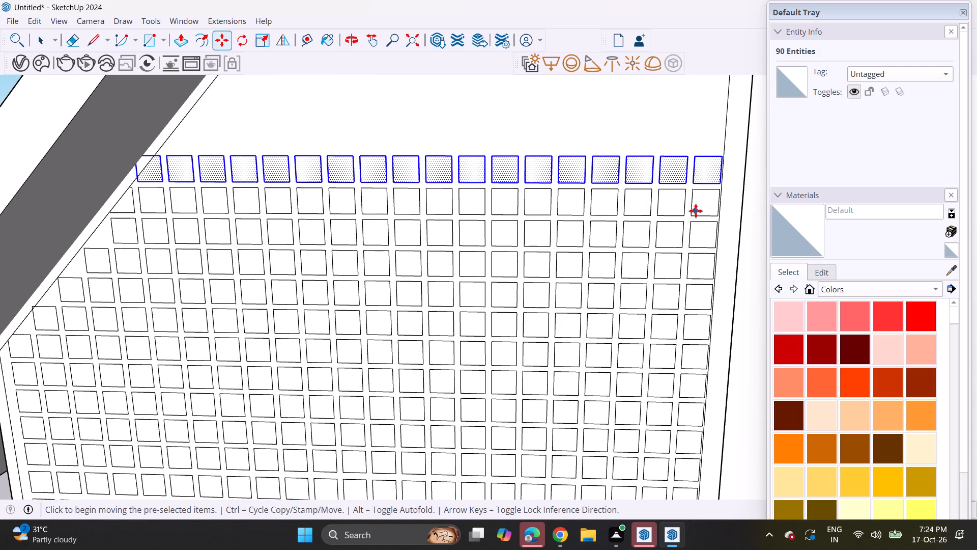
key(space)
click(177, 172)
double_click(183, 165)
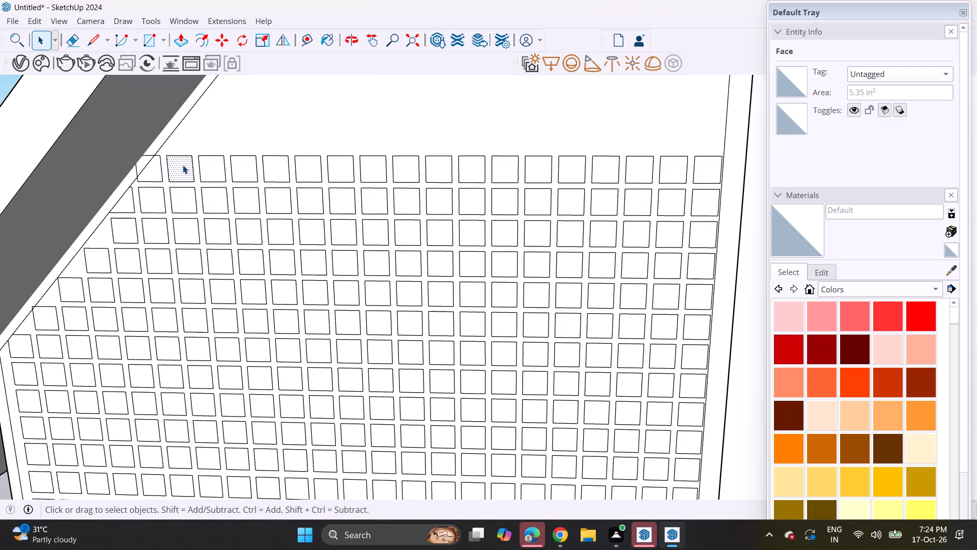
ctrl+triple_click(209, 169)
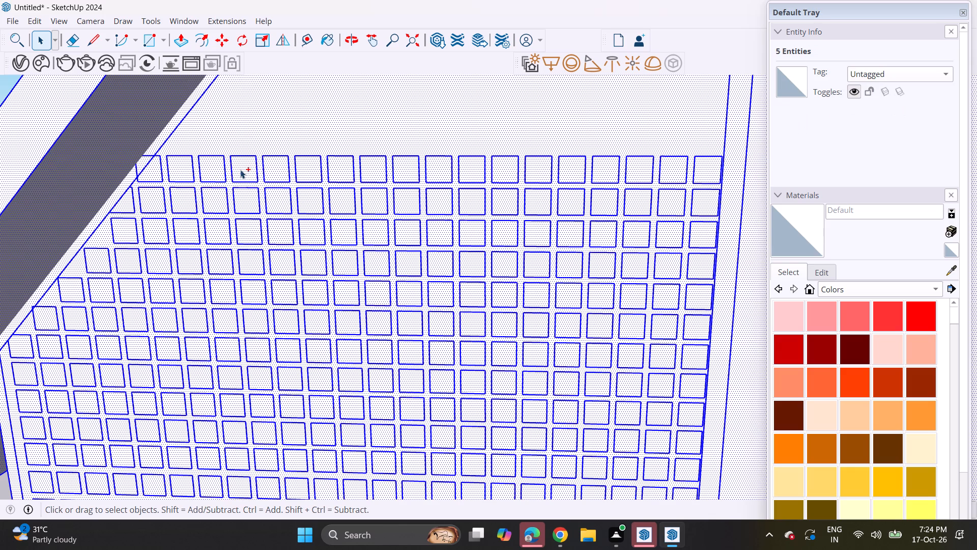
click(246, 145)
Copy the new top row, leaving out its end square crossing the diagonal border, upward by one grid spacing.
double_click(190, 163)
ctrl+double_click(210, 168)
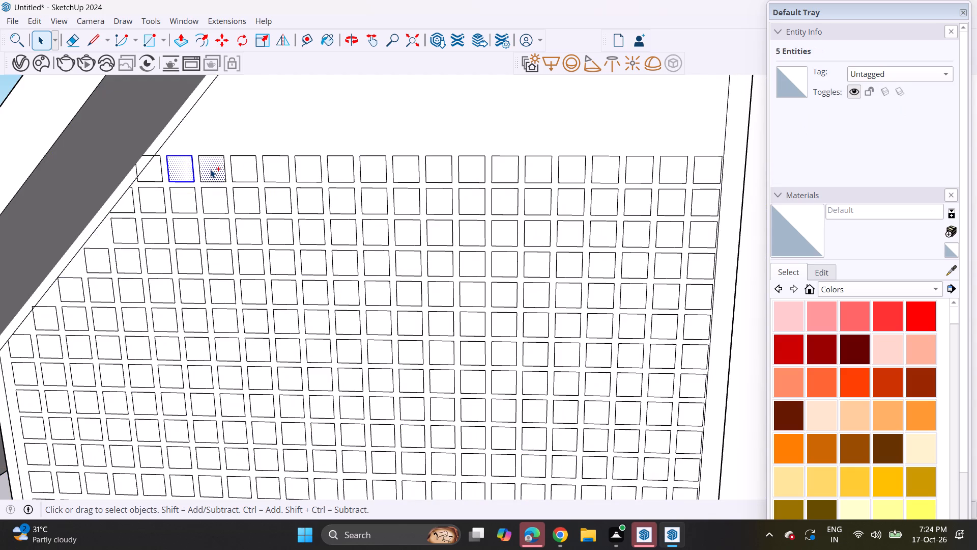
ctrl+double_click(213, 173)
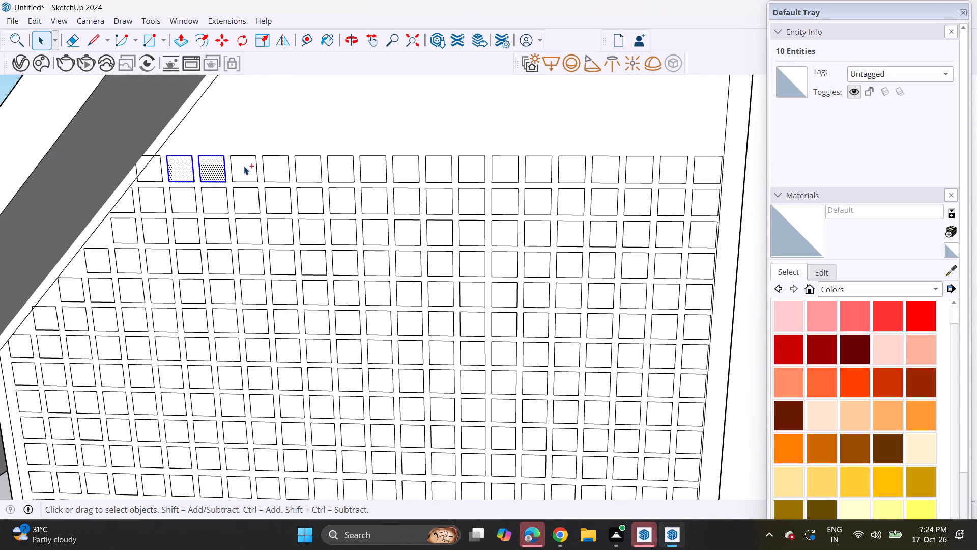
ctrl+double_click(244, 166)
ctrl+double_click(271, 171)
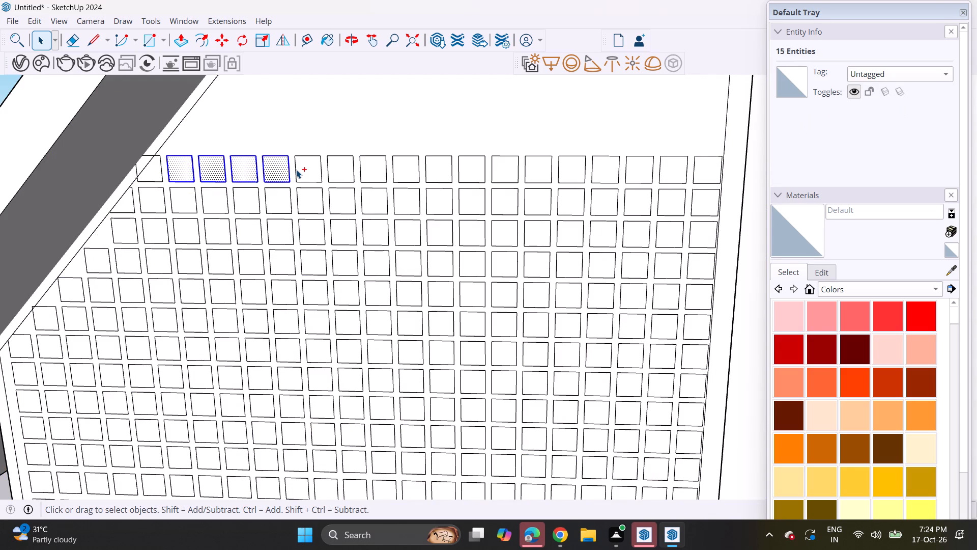
ctrl+double_click(302, 172)
ctrl+double_click(344, 172)
ctrl+double_click(365, 173)
ctrl+double_click(403, 168)
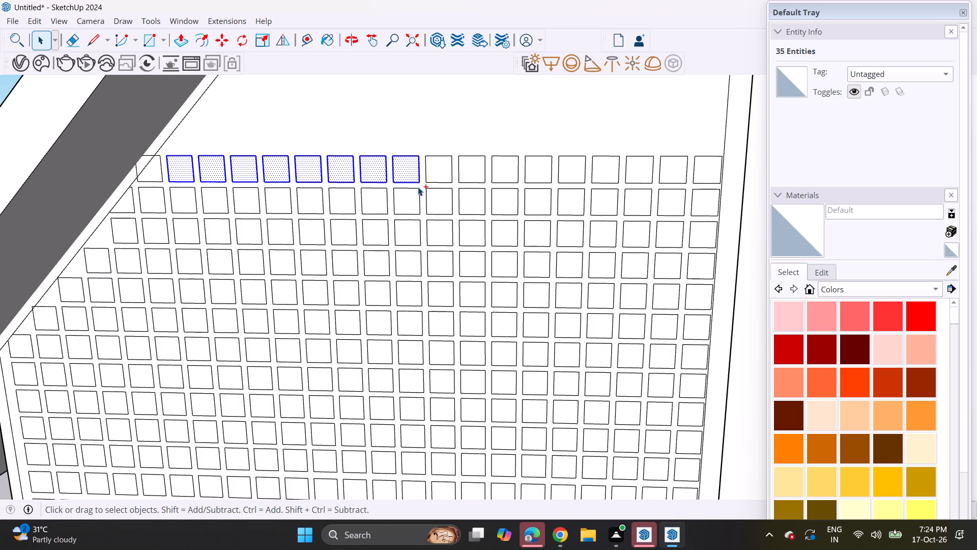
ctrl+double_click(442, 172)
ctrl+double_click(470, 174)
ctrl+double_click(507, 170)
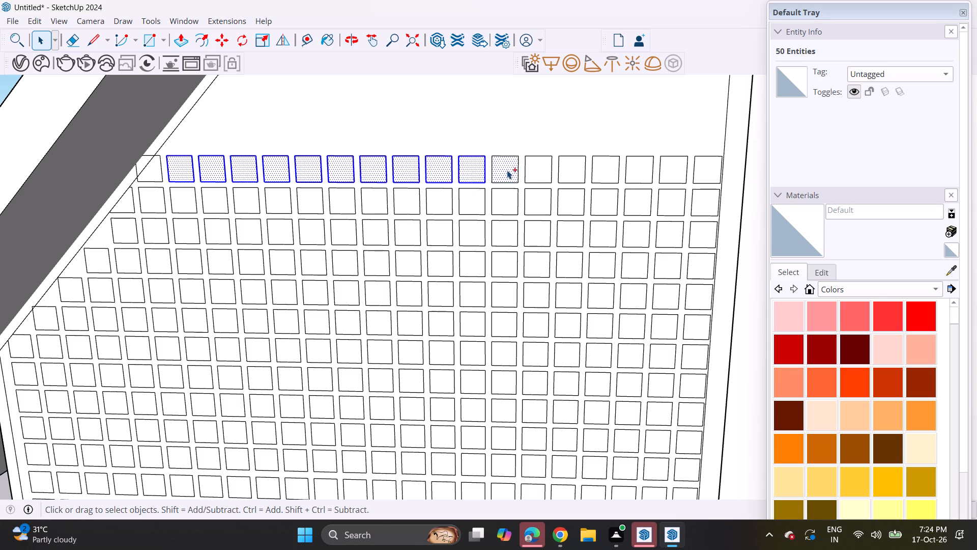
ctrl+double_click(542, 165)
ctrl+double_click(564, 169)
ctrl+double_click(613, 171)
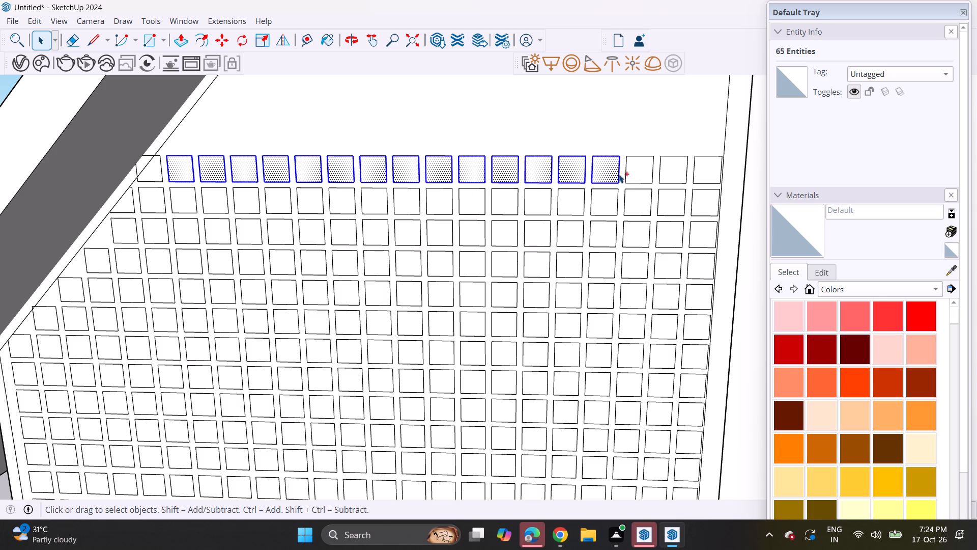
ctrl+double_click(632, 174)
ctrl+double_click(681, 168)
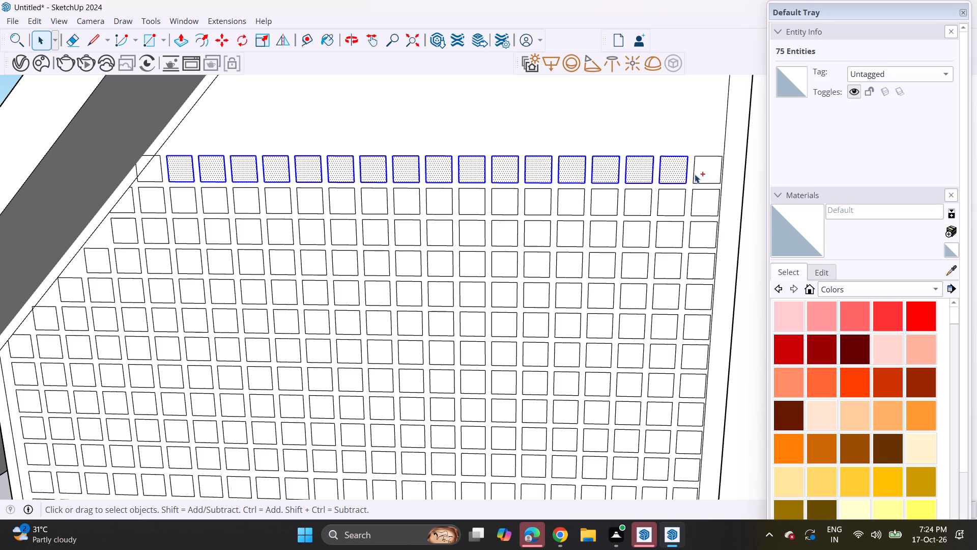
ctrl+double_click(697, 173)
scroll(708, 173, up, 7)
key(m)
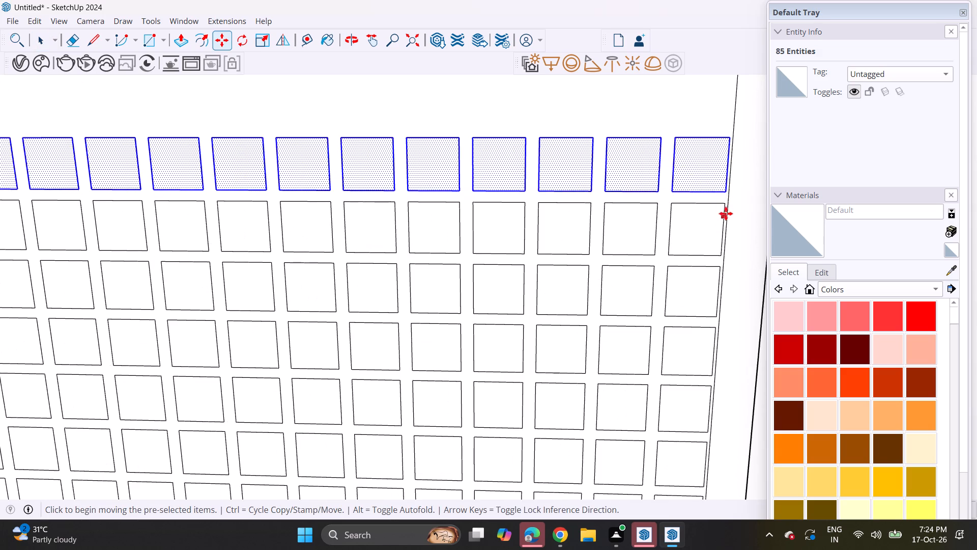
click(726, 203)
click(729, 140)
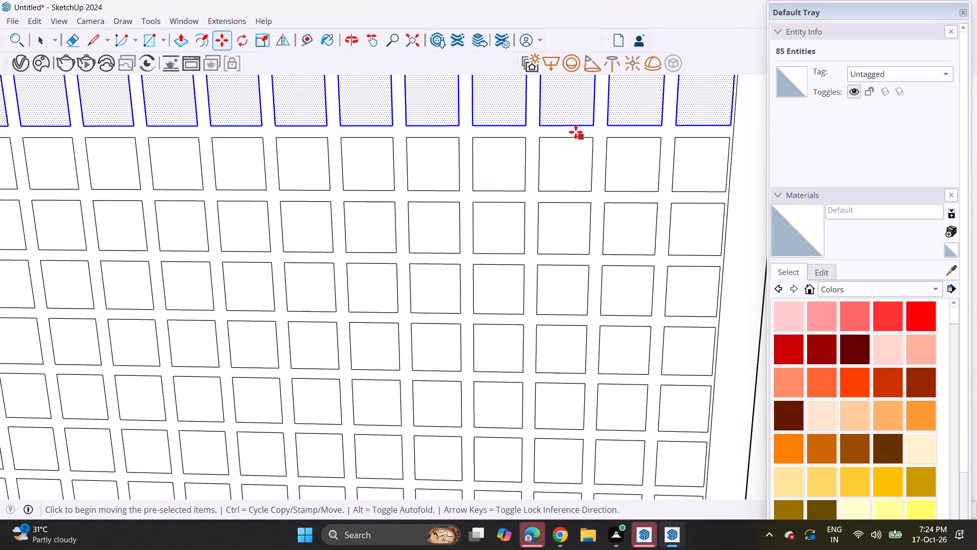
scroll(575, 131, down, 10)
key(space)
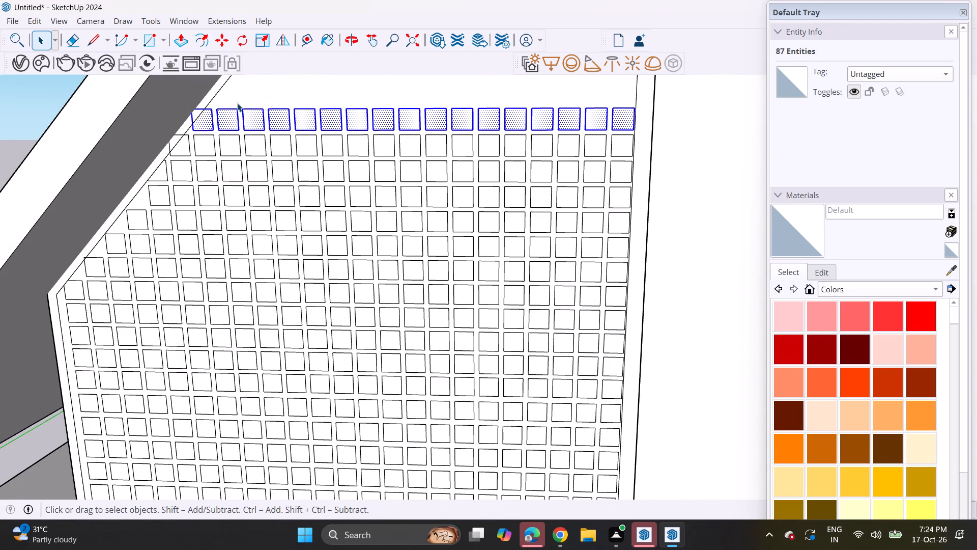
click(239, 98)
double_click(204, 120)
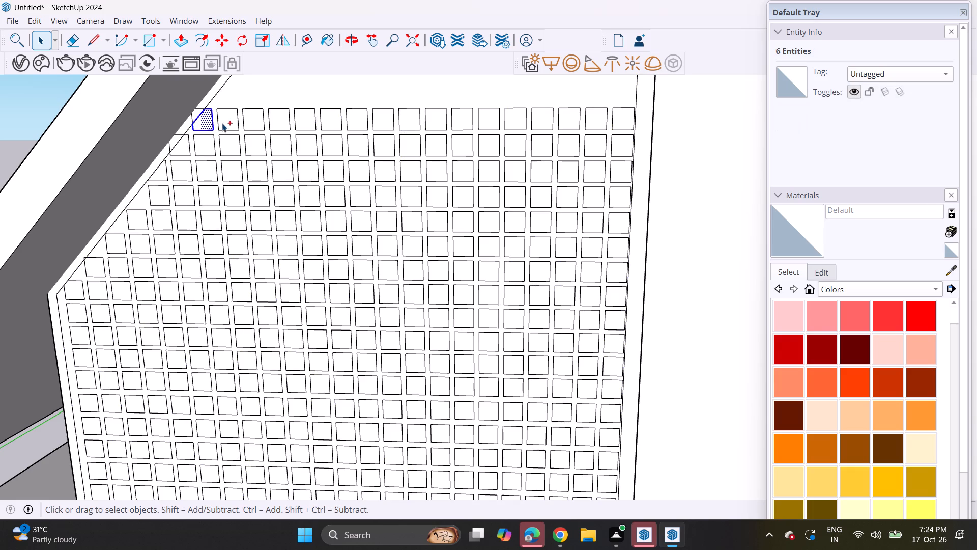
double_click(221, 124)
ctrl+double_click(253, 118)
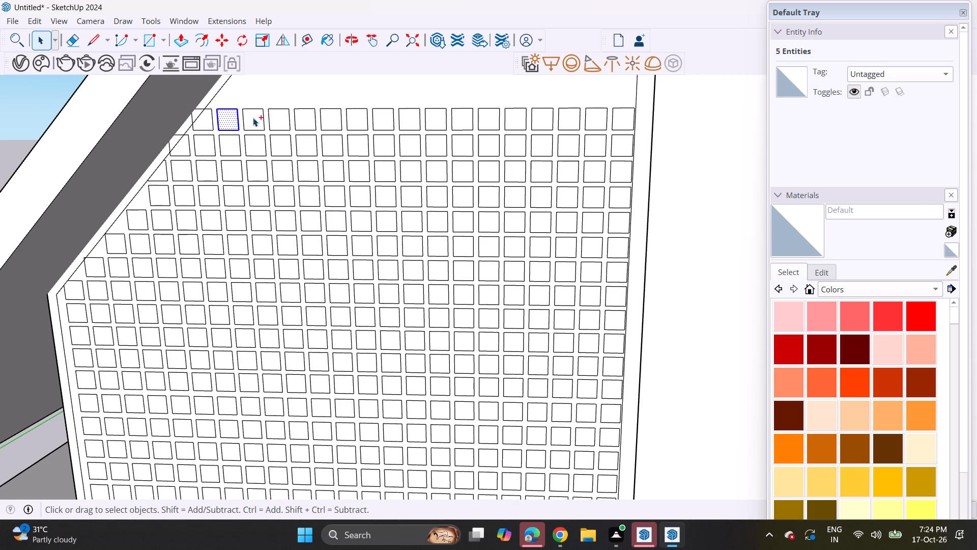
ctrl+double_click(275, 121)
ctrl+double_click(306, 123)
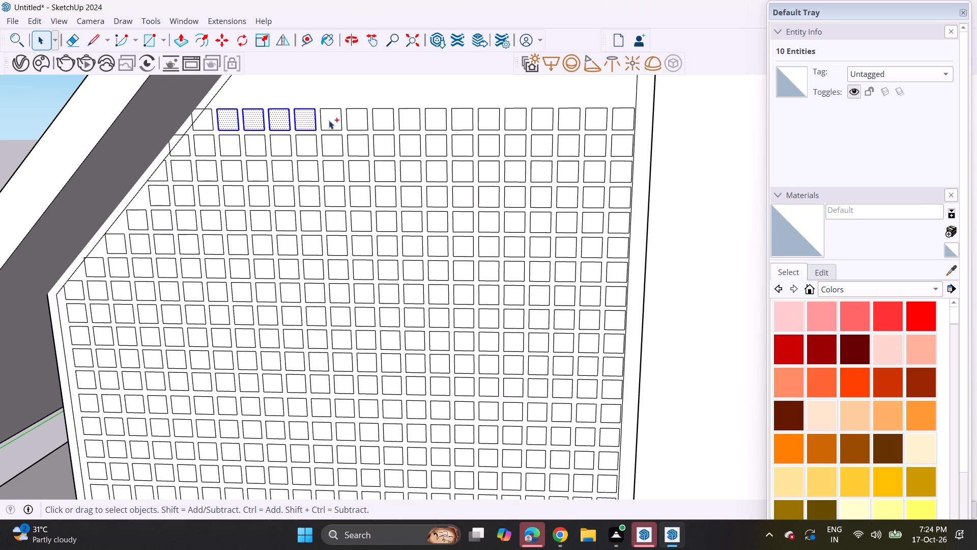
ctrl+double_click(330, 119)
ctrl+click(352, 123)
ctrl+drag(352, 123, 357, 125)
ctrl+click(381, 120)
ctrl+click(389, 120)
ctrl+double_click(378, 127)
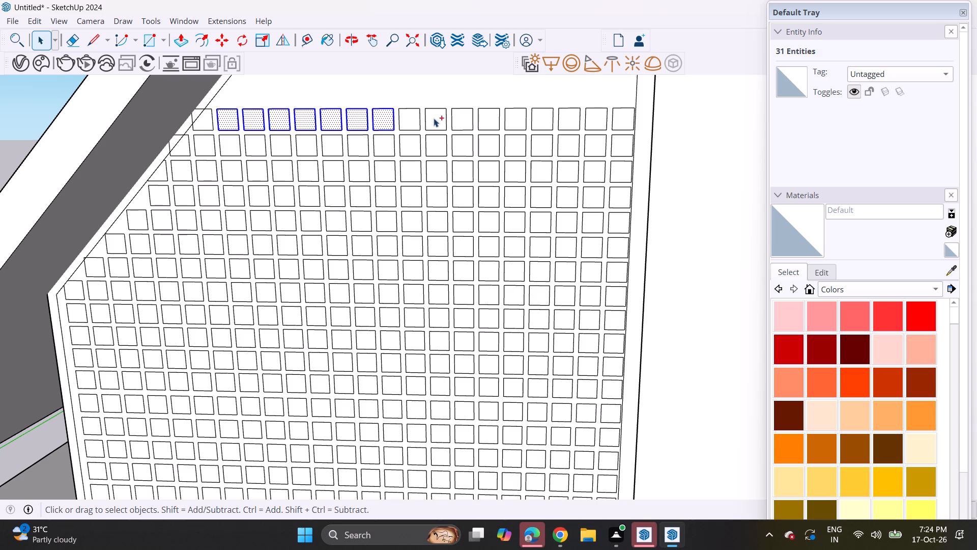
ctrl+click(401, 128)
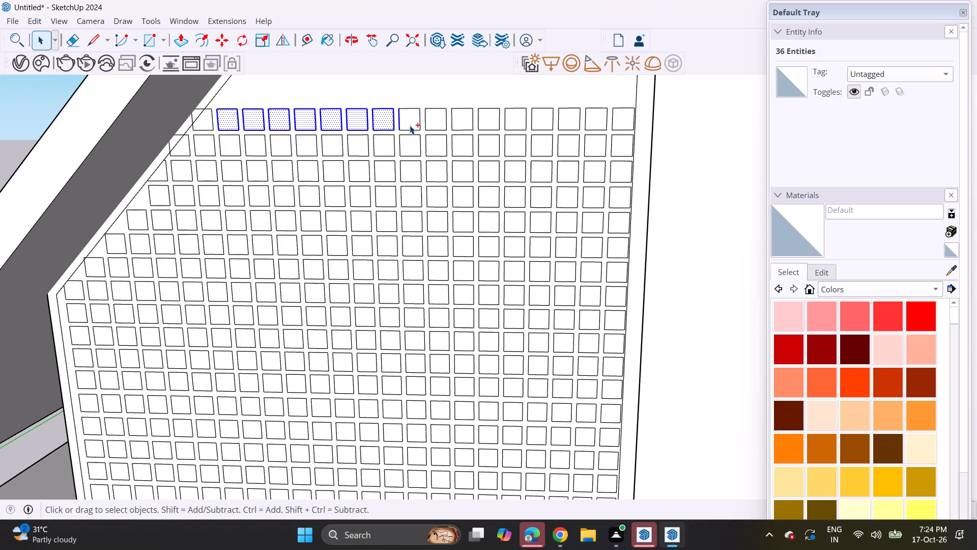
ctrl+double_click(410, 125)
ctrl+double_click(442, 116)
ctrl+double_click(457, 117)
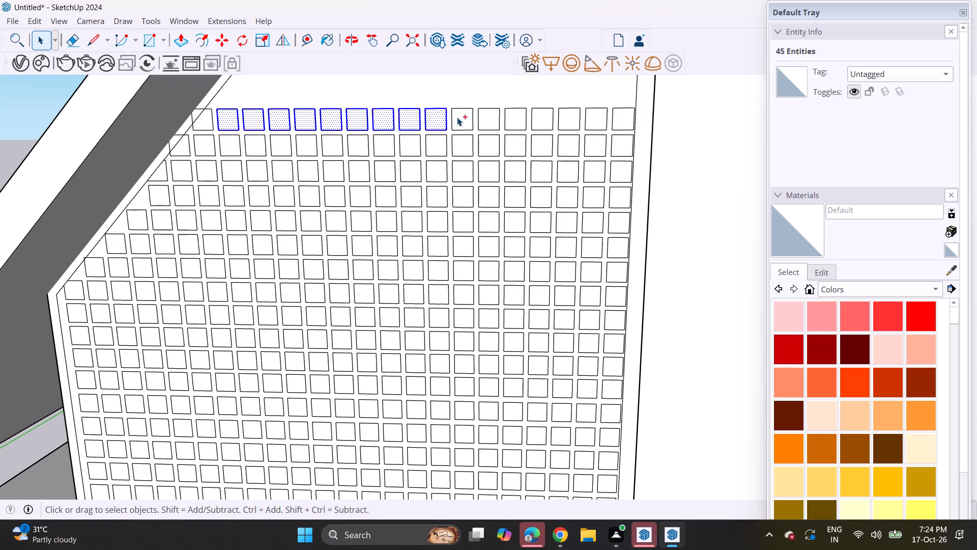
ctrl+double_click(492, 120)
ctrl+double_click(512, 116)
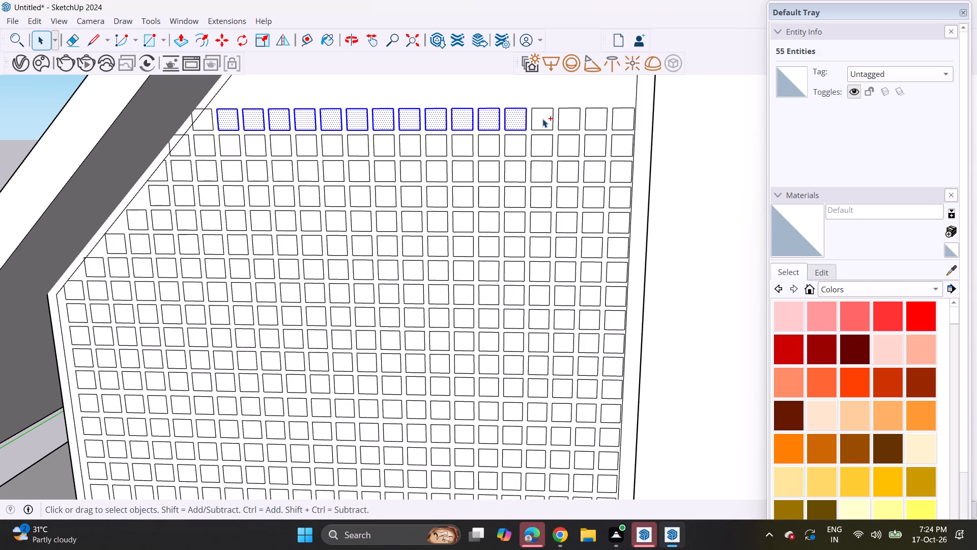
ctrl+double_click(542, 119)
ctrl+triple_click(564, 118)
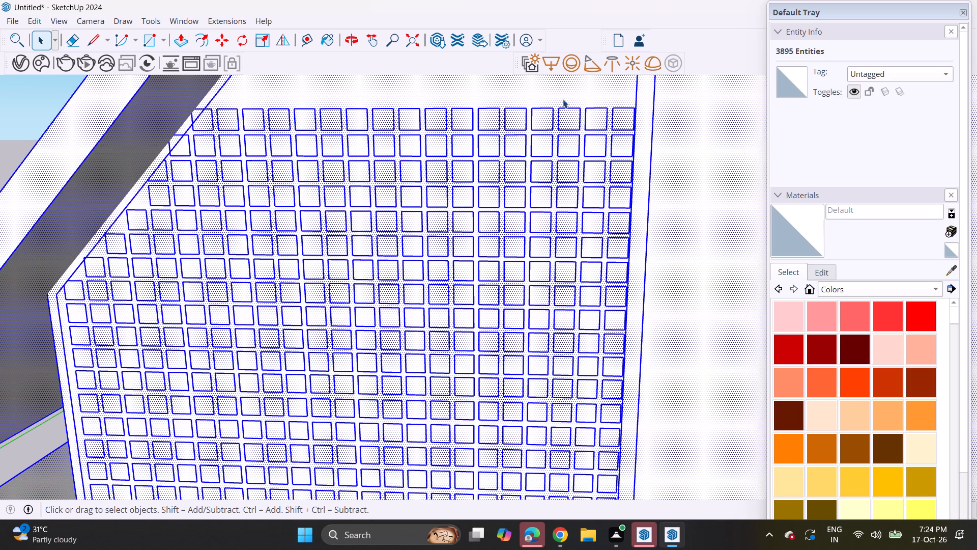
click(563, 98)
Copy the top row's squares, leaving out its end square crossing the diagonal border, upward by one grid spacing as a new row.
double_click(615, 115)
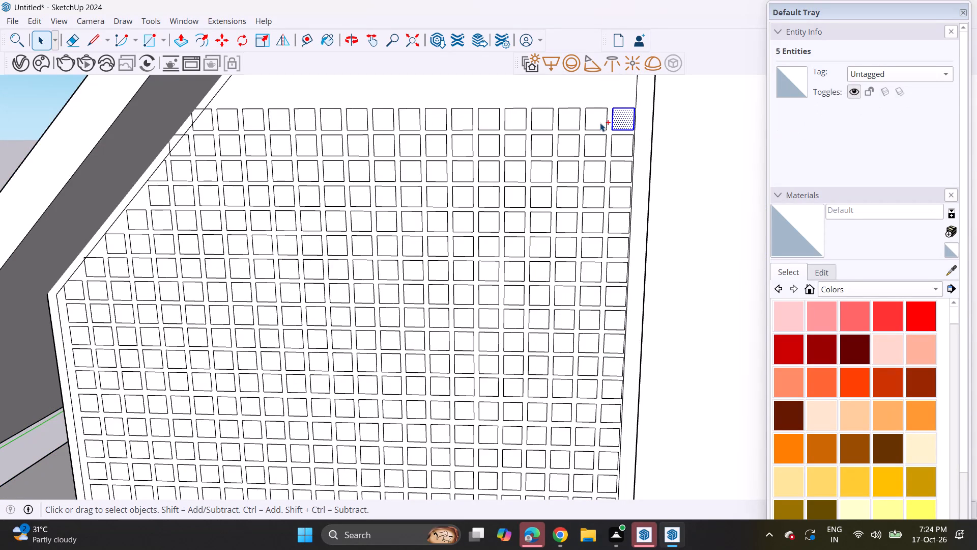
ctrl+double_click(600, 122)
ctrl+double_click(568, 123)
ctrl+double_click(548, 119)
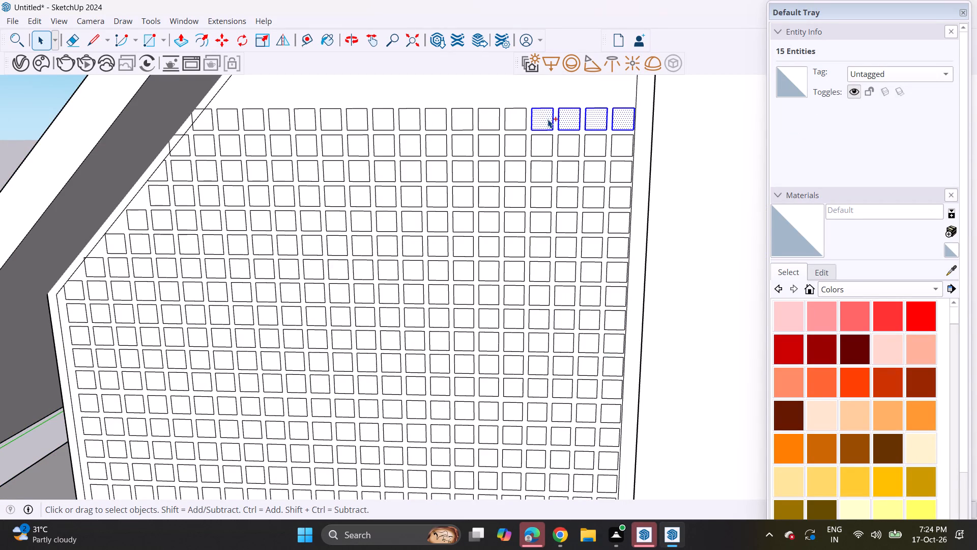
ctrl+double_click(518, 119)
ctrl+click(482, 128)
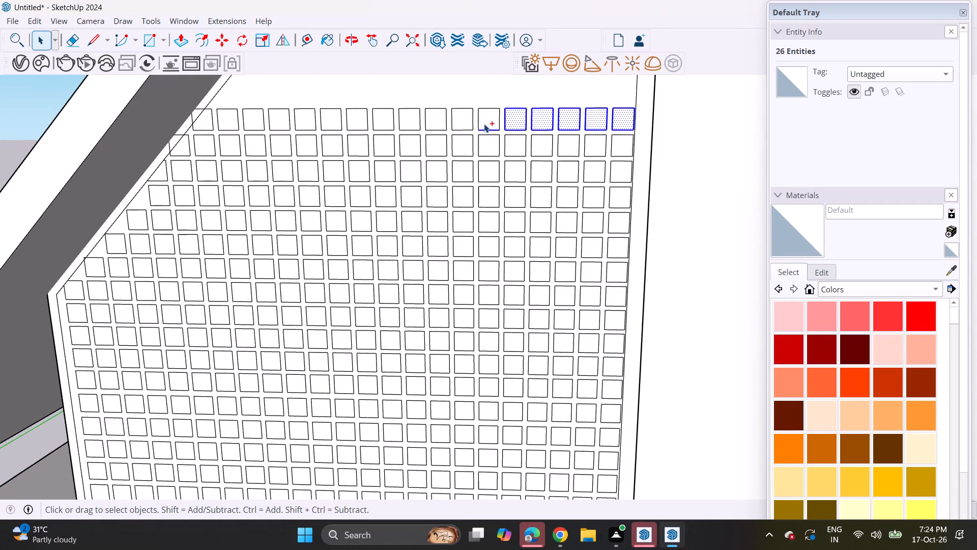
ctrl+double_click(484, 122)
ctrl+double_click(468, 126)
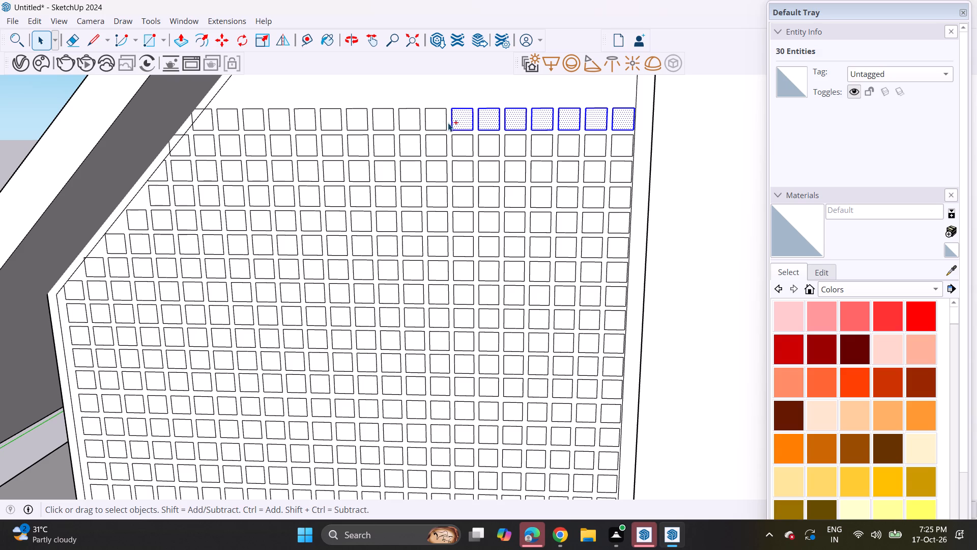
ctrl+double_click(435, 124)
ctrl+double_click(416, 120)
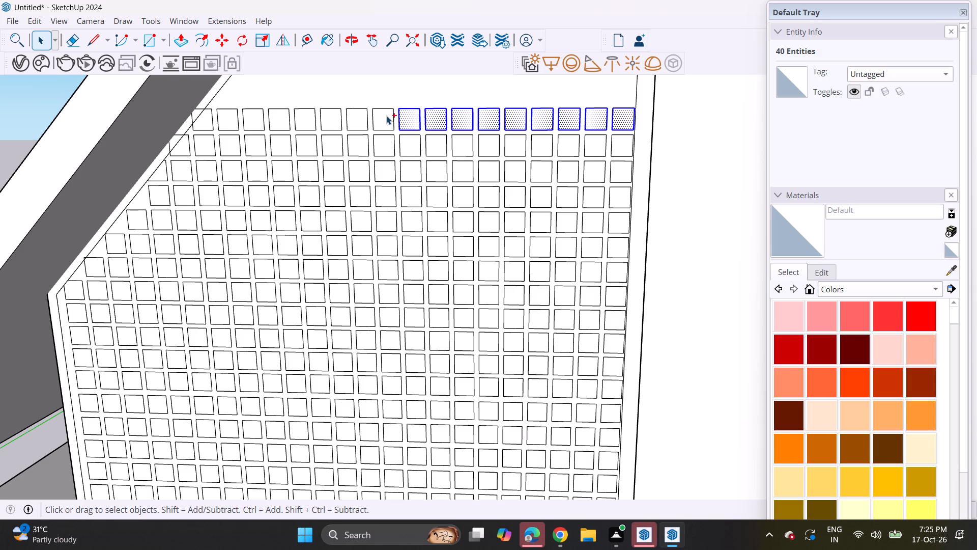
ctrl+double_click(379, 114)
ctrl+double_click(359, 115)
ctrl+double_click(326, 120)
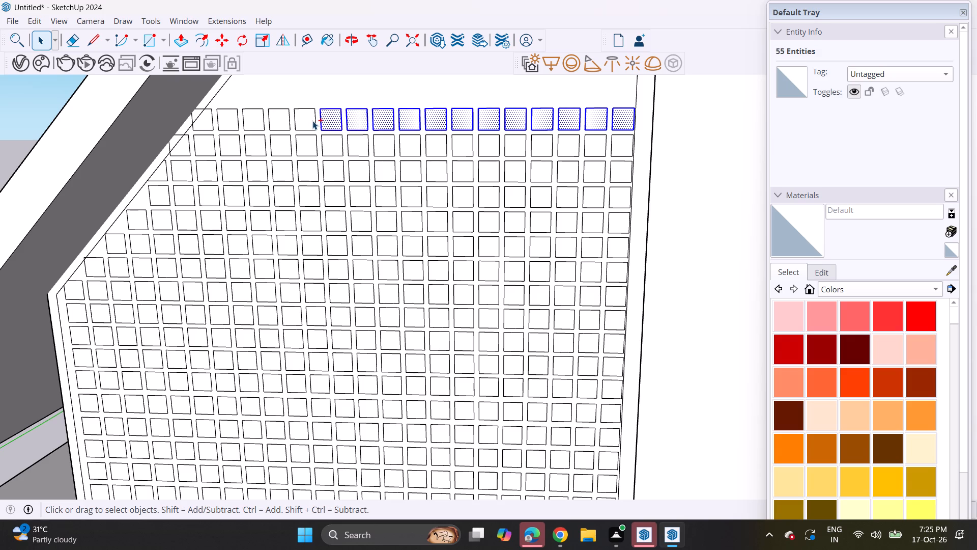
ctrl+double_click(295, 122)
ctrl+double_click(299, 121)
ctrl+shift+click(314, 97)
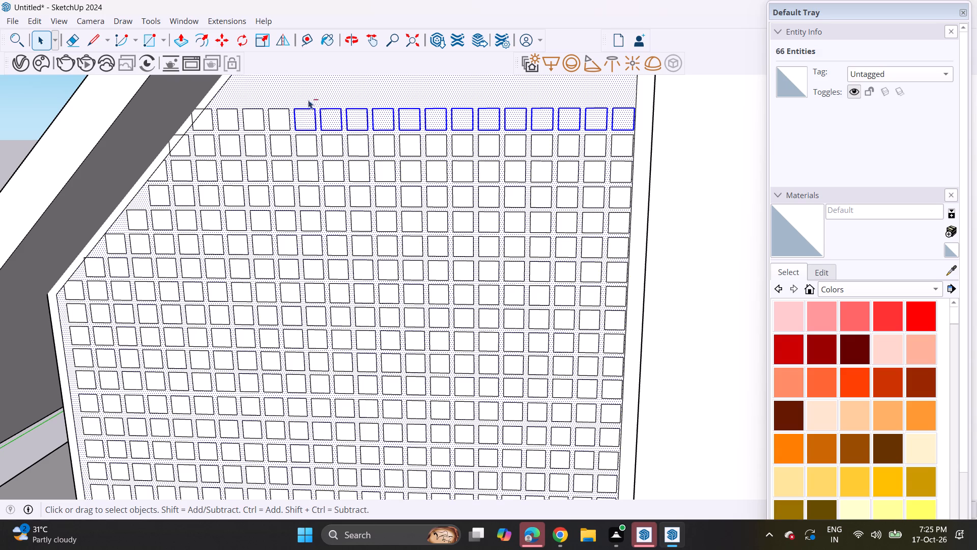
ctrl+double_click(279, 122)
ctrl+double_click(248, 124)
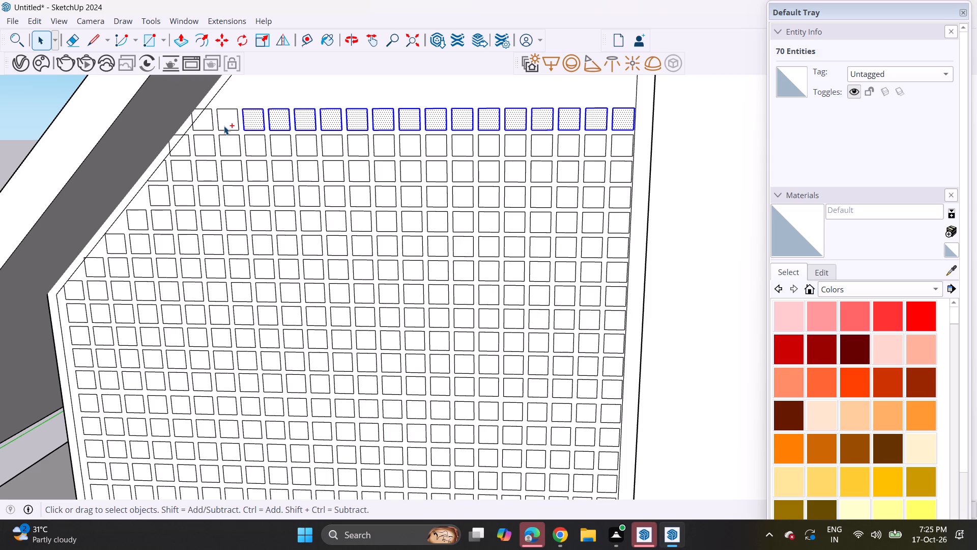
ctrl+double_click(227, 122)
scroll(628, 132, up, 2)
key(m)
scroll(631, 134, up, 4)
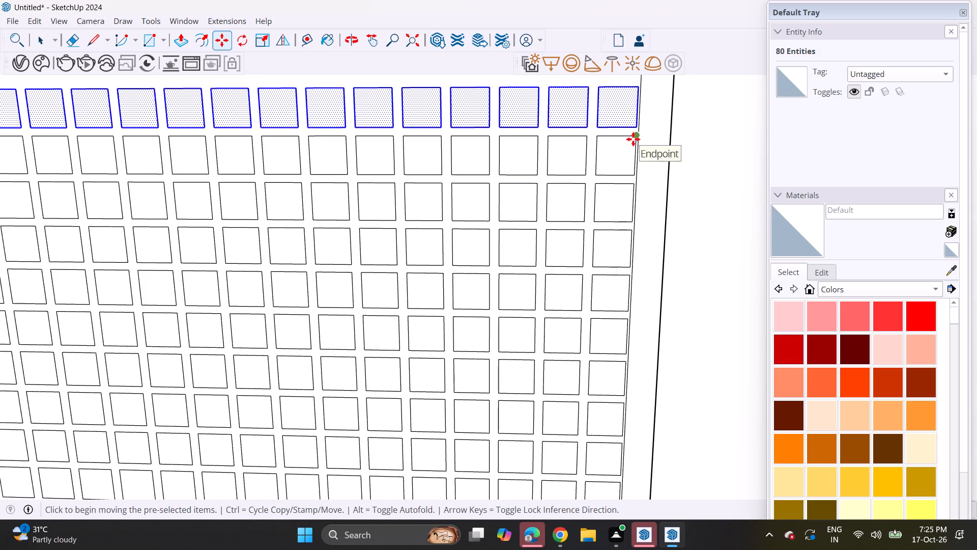
click(633, 139)
click(637, 90)
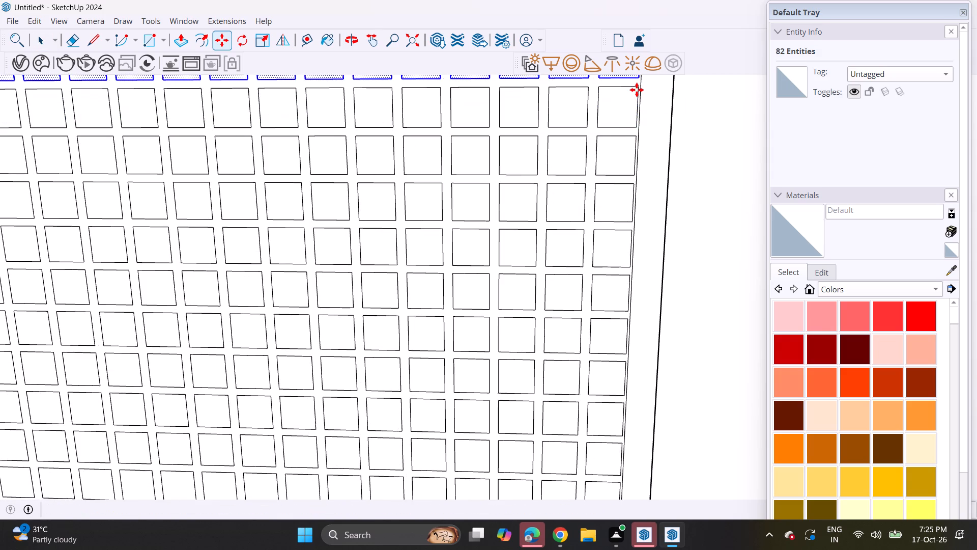
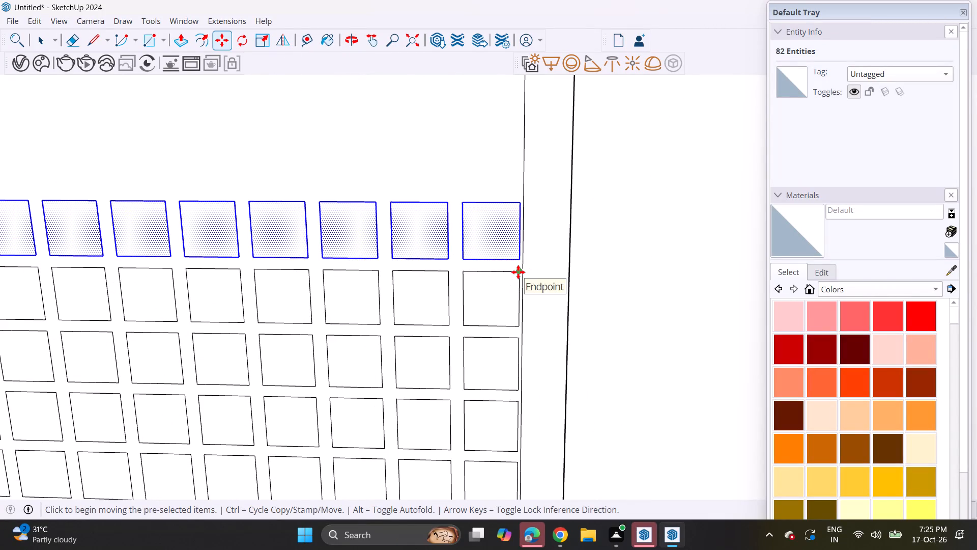
Copy the selected row of square openings upward three times along the wall, keeping the existing row spacing.
click(518, 272)
click(519, 204)
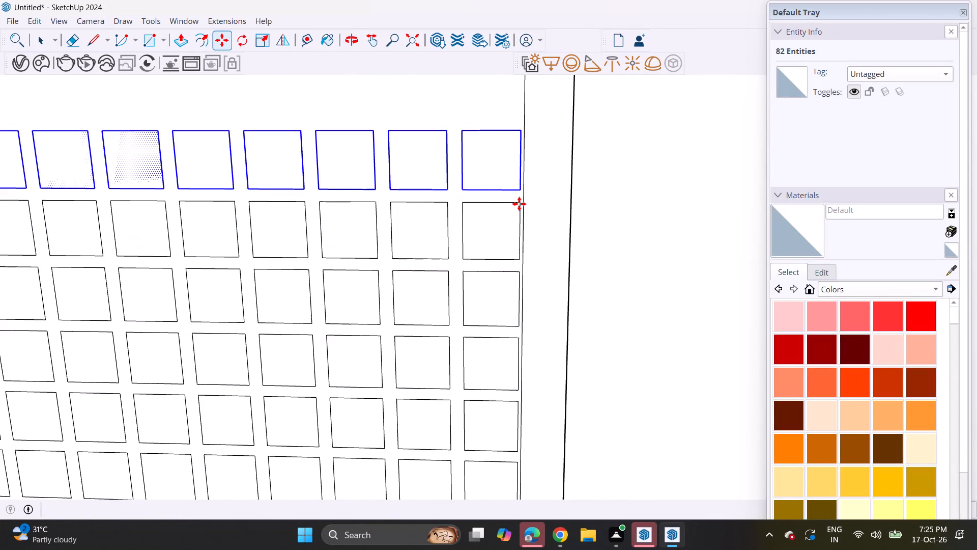
scroll(519, 204, down, 13)
click(513, 203)
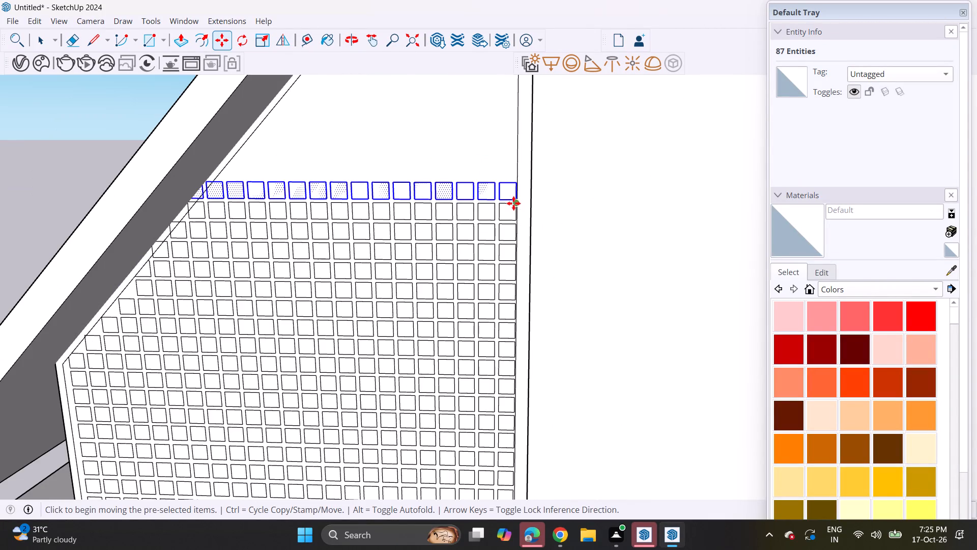
click(517, 183)
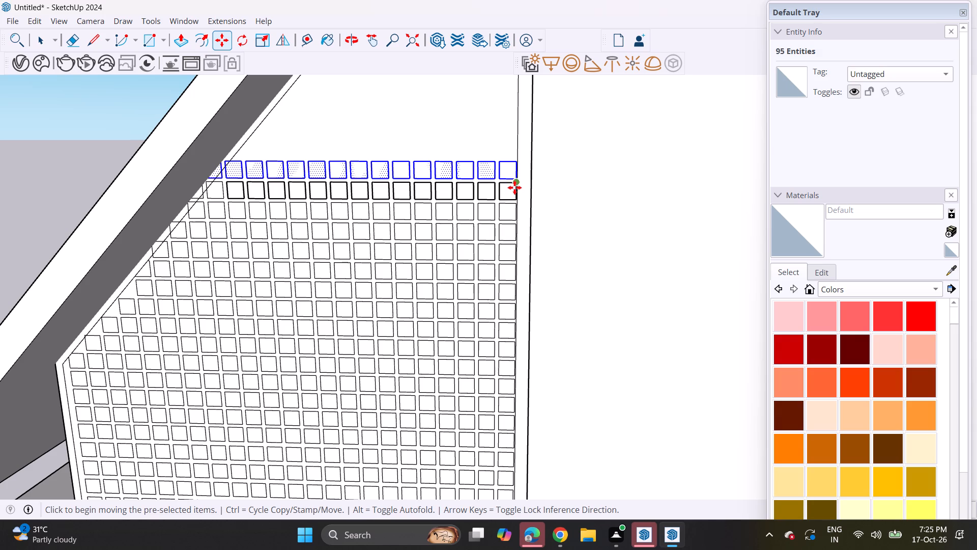
click(514, 187)
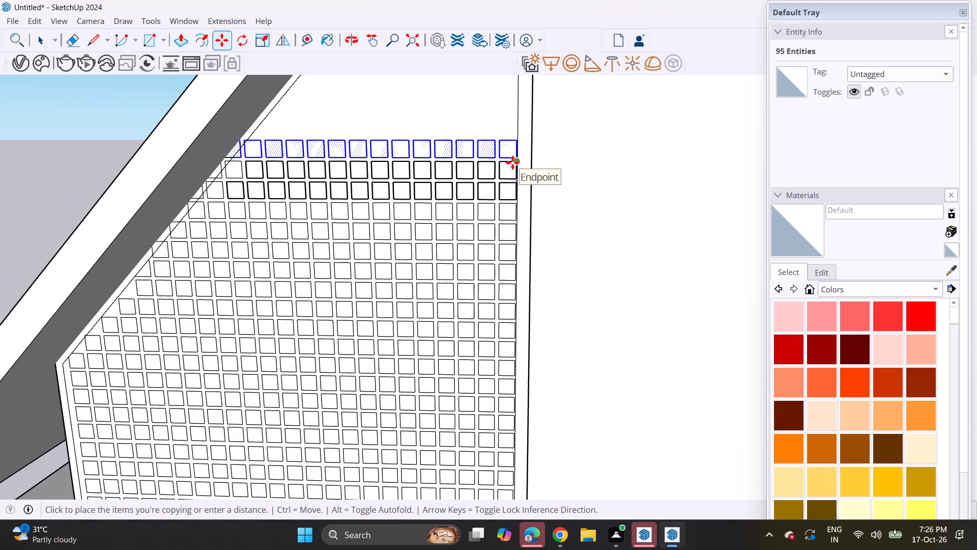
click(512, 162)
Add four more copies of the square row above the previous ones, aligned along the wall's vertical edge.
scroll(511, 157, down, 4)
shift+middle_drag(505, 158, 557, 205)
middle_drag(516, 208, 580, 246)
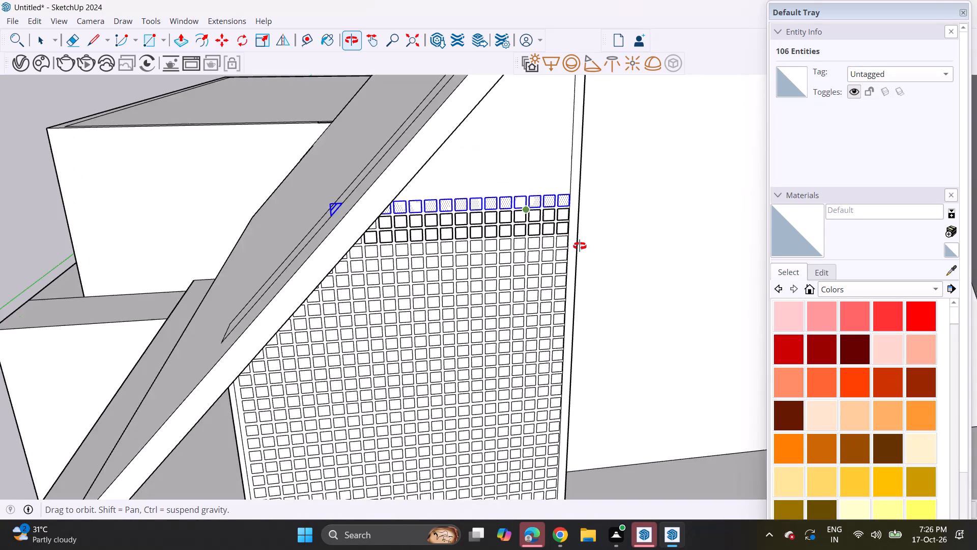
middle_drag(580, 246, 485, 215)
scroll(568, 190, up, 5)
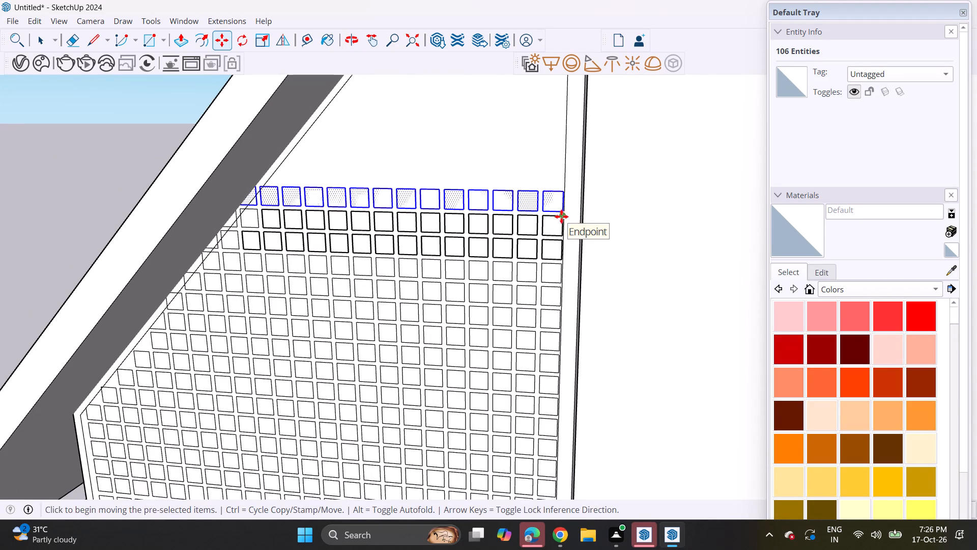
click(561, 216)
click(562, 194)
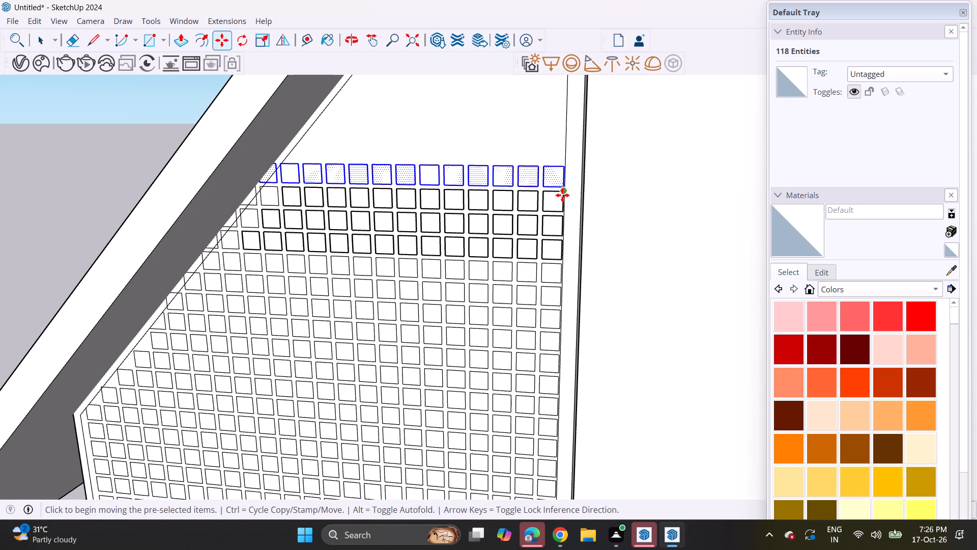
click(562, 195)
click(563, 172)
click(561, 168)
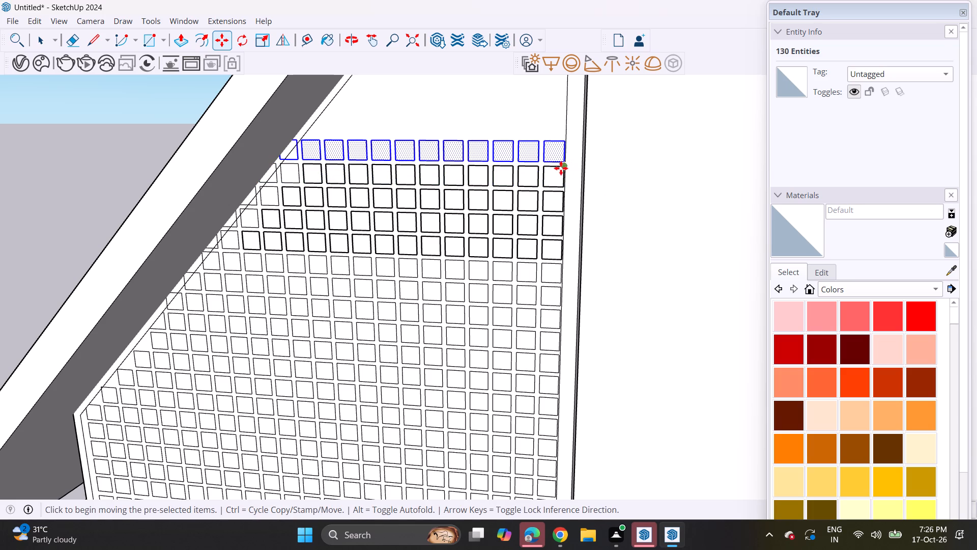
click(562, 142)
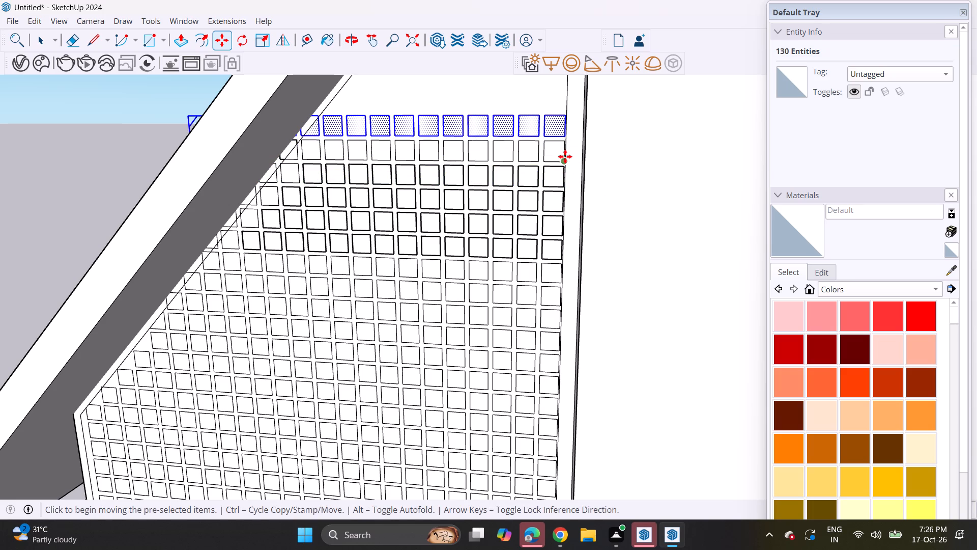
click(566, 141)
click(563, 115)
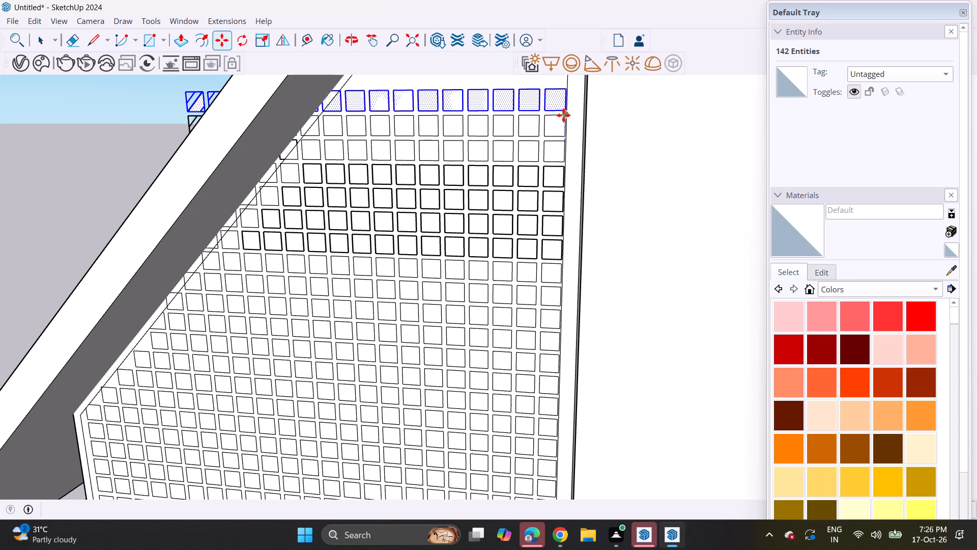
Continue the square grid upward with three further row copies at the same spacing.
middle_drag(563, 121, 561, 223)
middle_drag(561, 225, 617, 232)
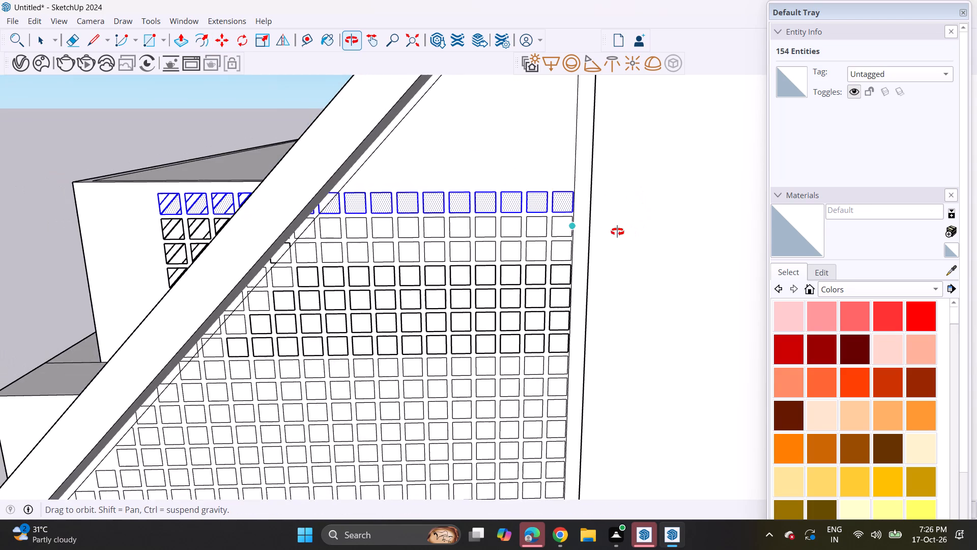
middle_drag(617, 232, 612, 232)
scroll(590, 234, up, 5)
click(559, 204)
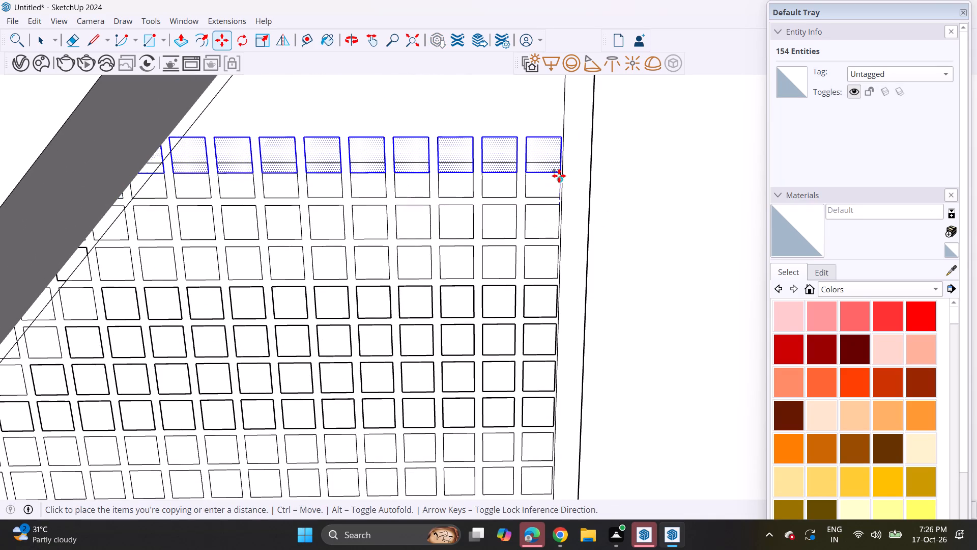
drag(562, 161, 562, 166)
click(562, 164)
shift+middle_drag(558, 123, 558, 179)
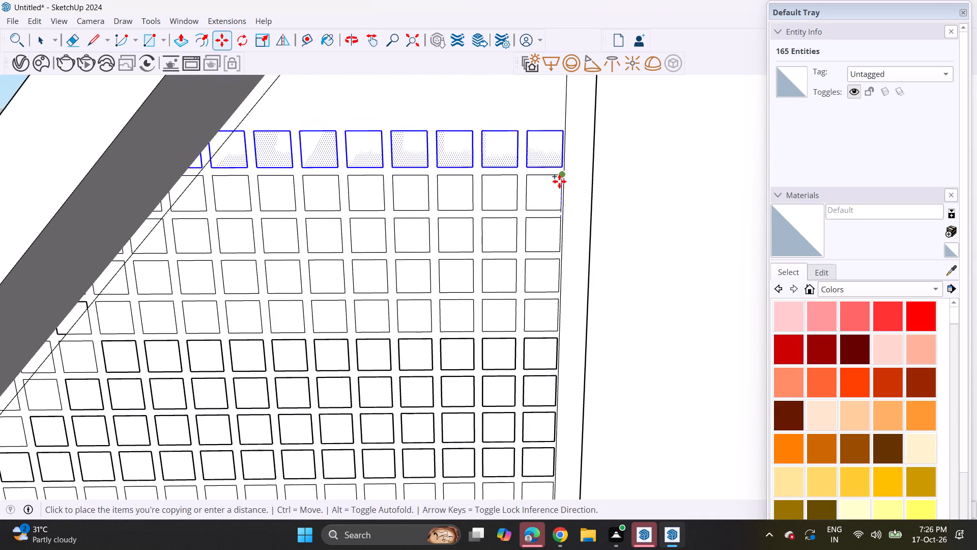
click(559, 181)
click(561, 173)
shift+middle_drag(560, 134, 555, 172)
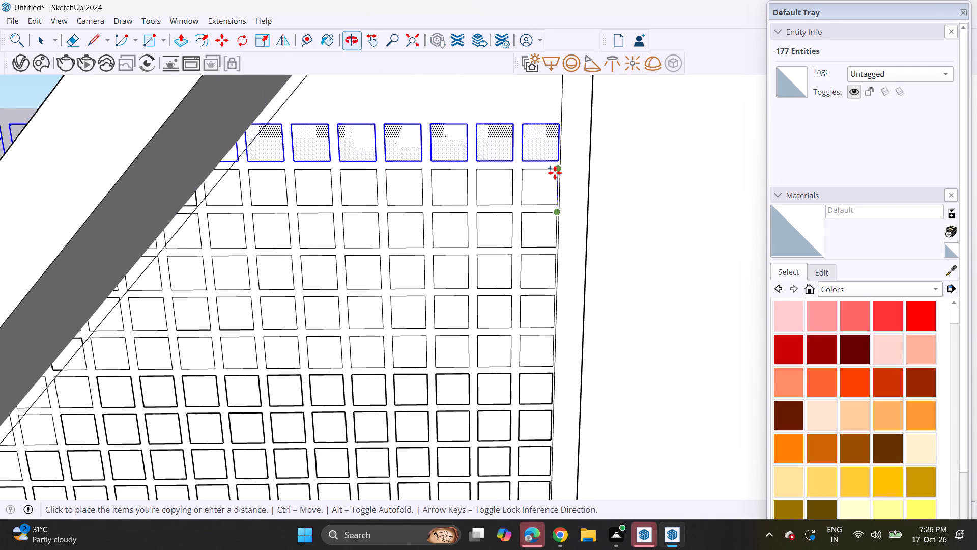
click(555, 173)
click(557, 168)
Stack three more row copies on top of the grid, following the wall's vertical edge toward the roof slope.
shift+middle_drag(557, 140, 549, 185)
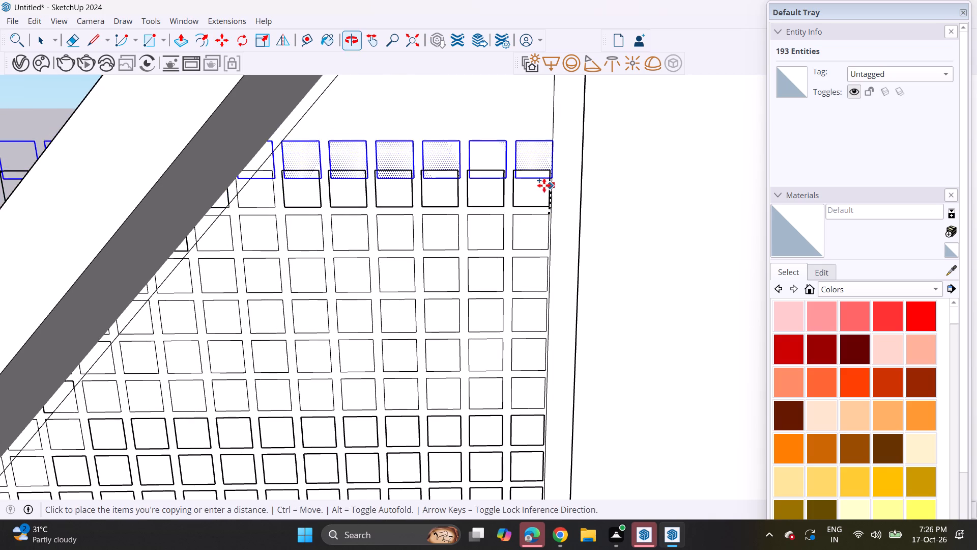
click(548, 170)
click(547, 161)
shift+middle_click(545, 134)
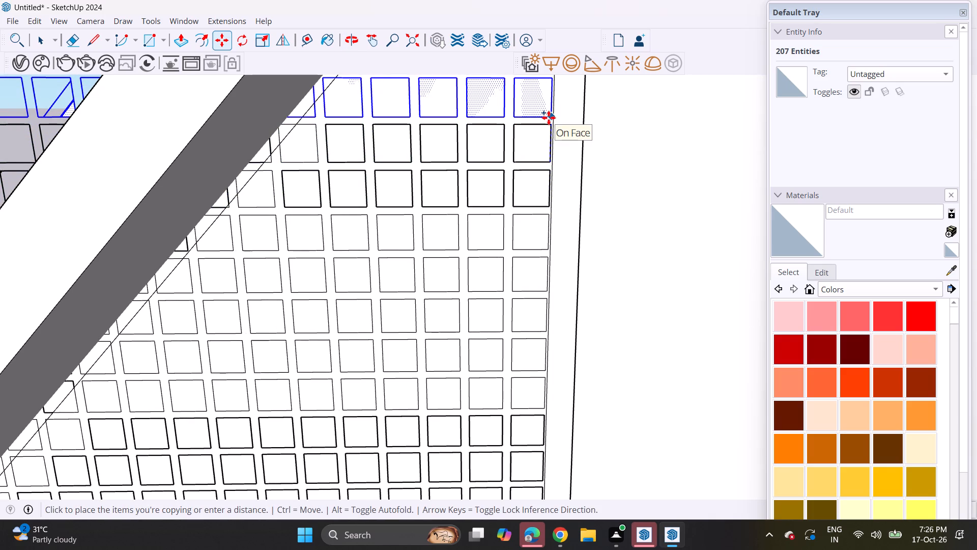
click(549, 118)
click(548, 123)
shift+middle_drag(551, 108, 536, 188)
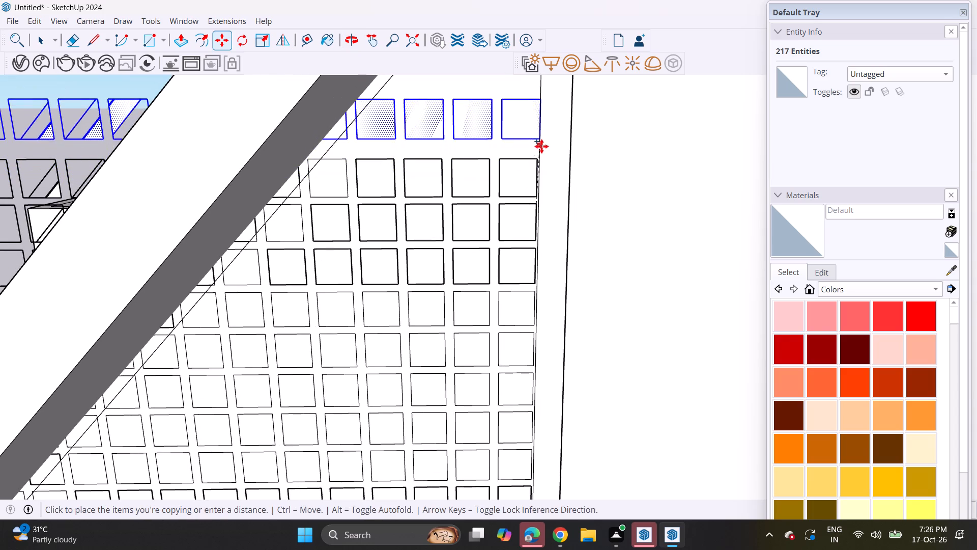
click(534, 164)
click(537, 158)
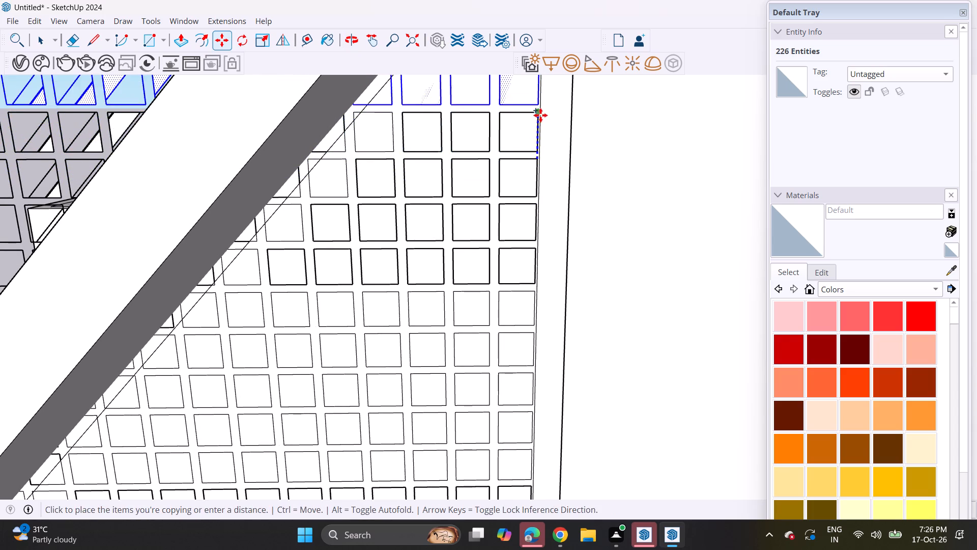
Copy the square row upward at the same spacing until the grid fills the wall's narrow top beneath the sloping roof.
shift+middle_drag(535, 147, 533, 179)
click(533, 143)
click(537, 147)
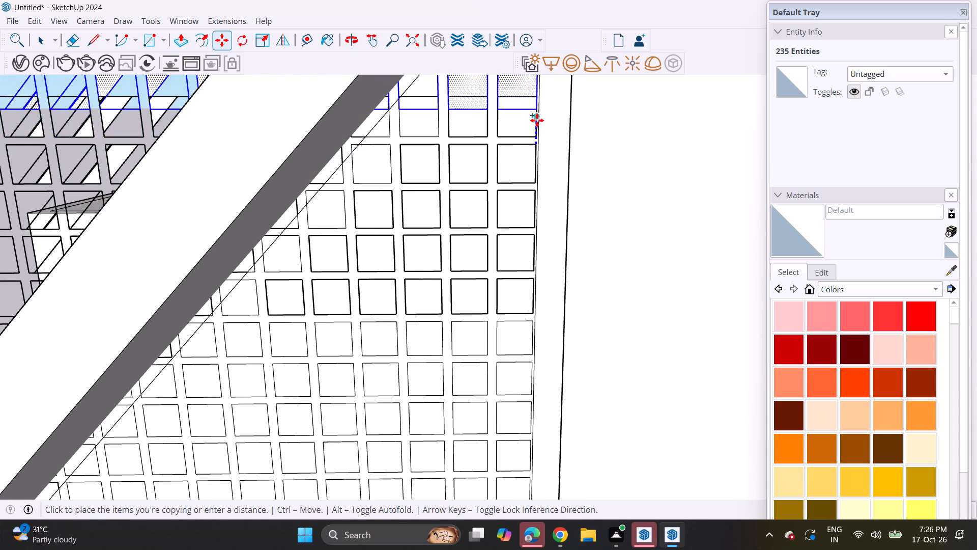
shift+middle_drag(537, 120, 532, 187)
click(528, 164)
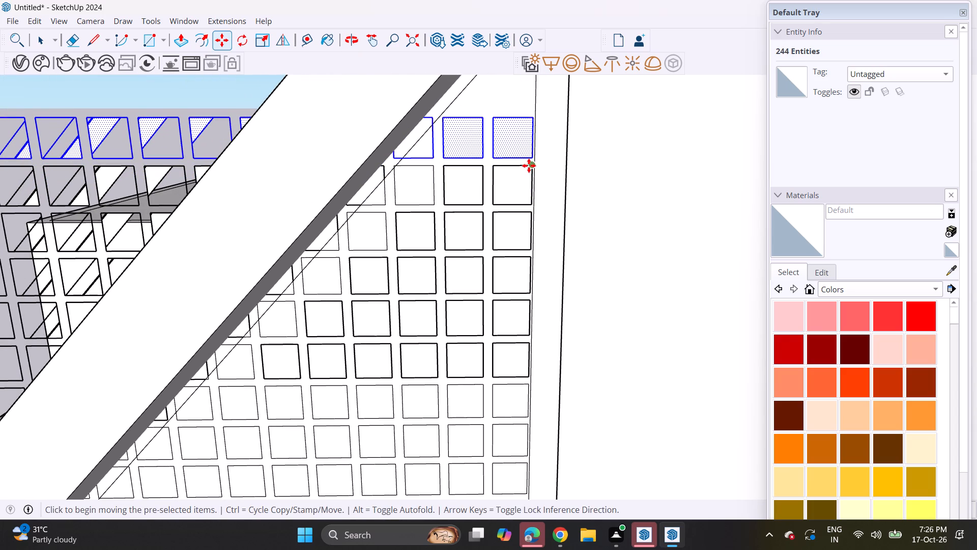
click(529, 166)
shift+middle_drag(534, 134, 534, 193)
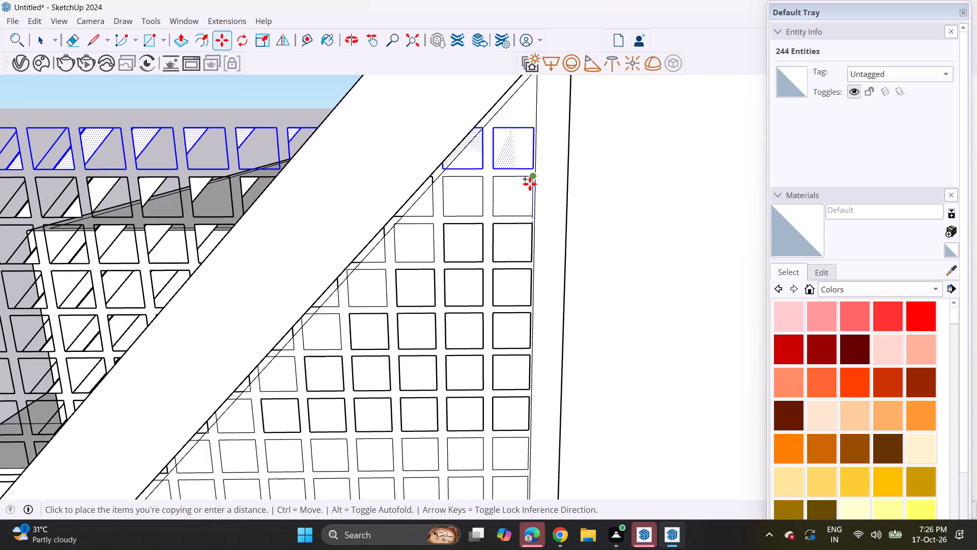
click(530, 184)
ctrl+click(532, 174)
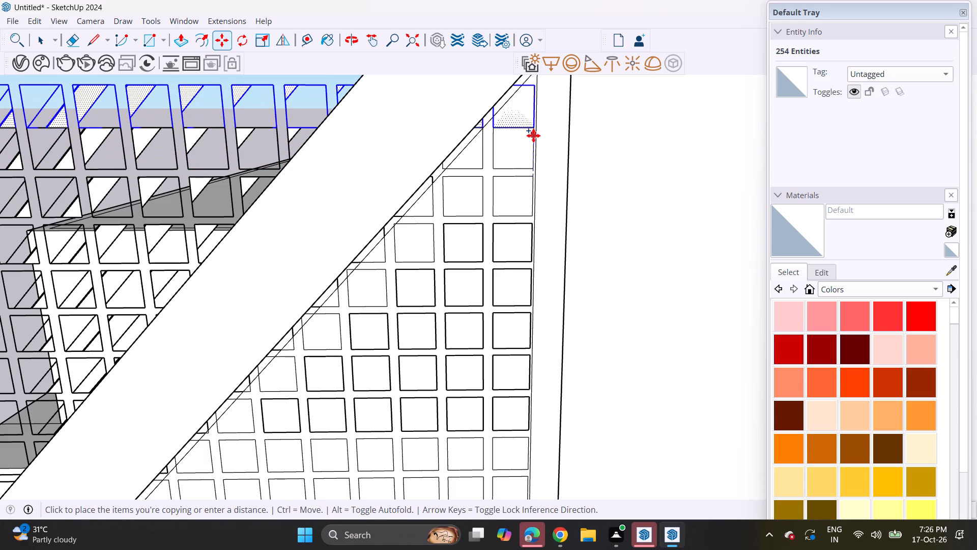
click(533, 131)
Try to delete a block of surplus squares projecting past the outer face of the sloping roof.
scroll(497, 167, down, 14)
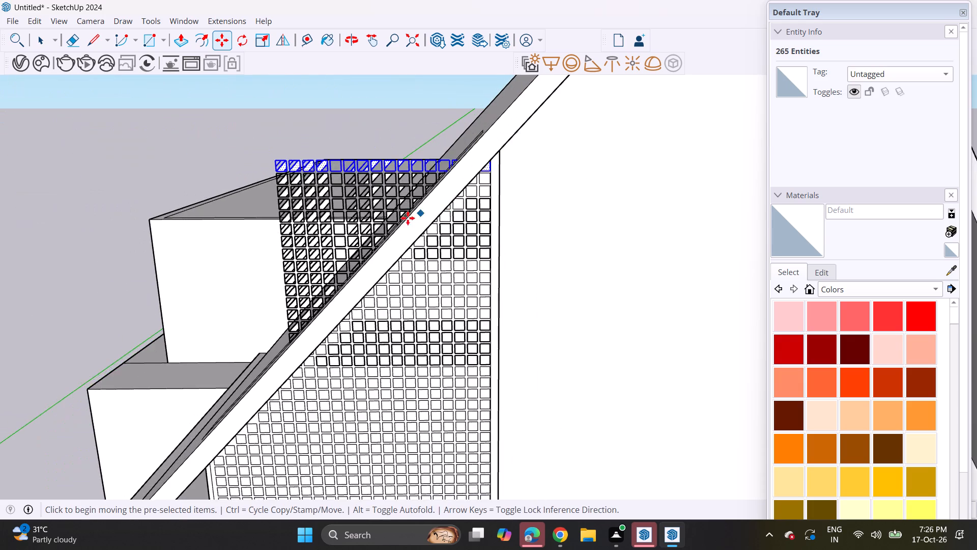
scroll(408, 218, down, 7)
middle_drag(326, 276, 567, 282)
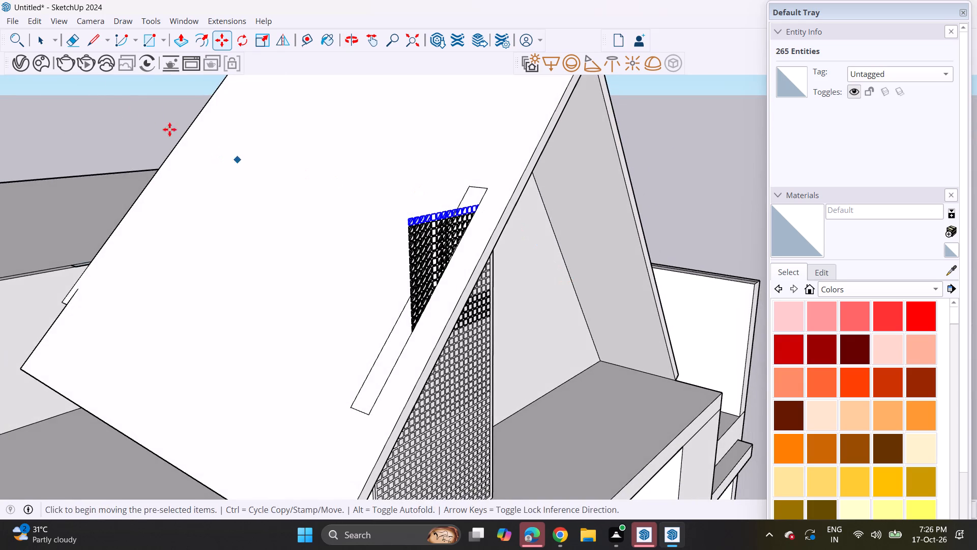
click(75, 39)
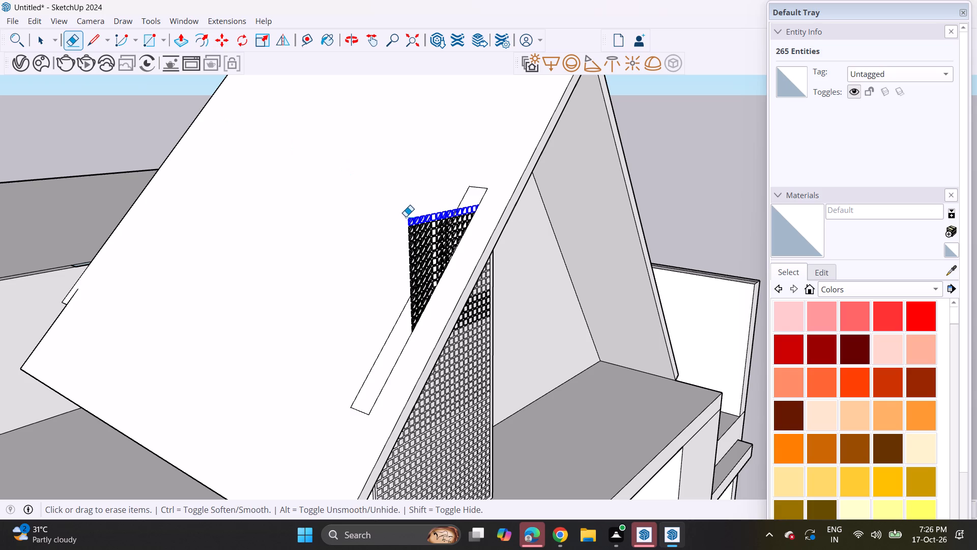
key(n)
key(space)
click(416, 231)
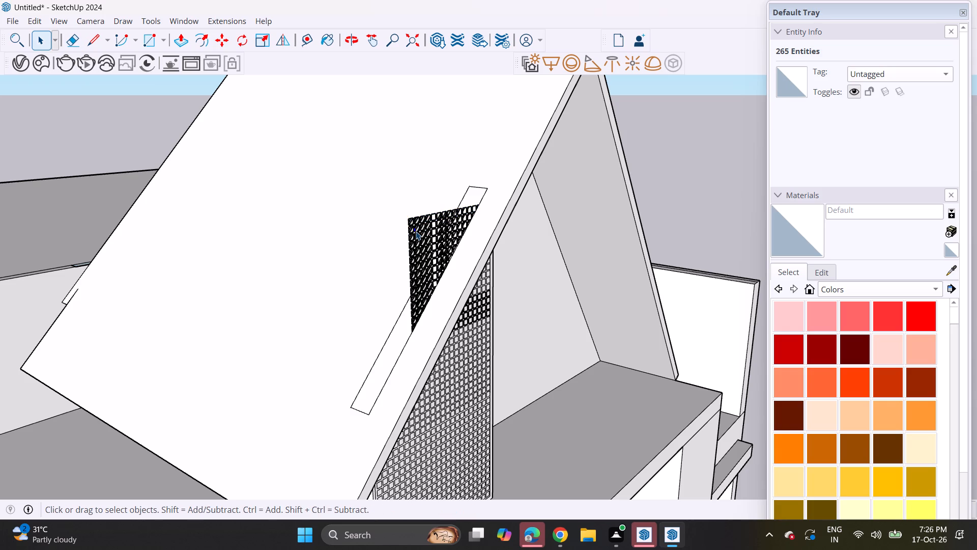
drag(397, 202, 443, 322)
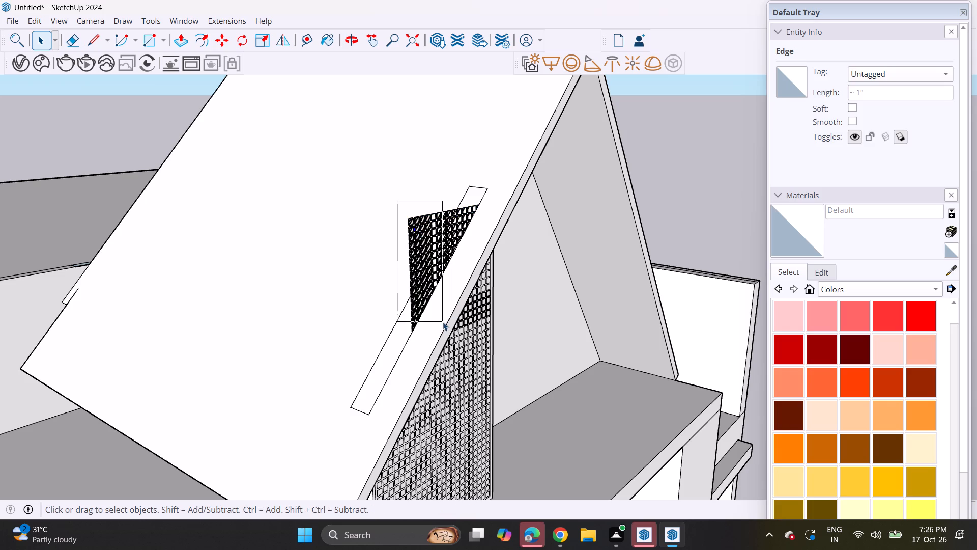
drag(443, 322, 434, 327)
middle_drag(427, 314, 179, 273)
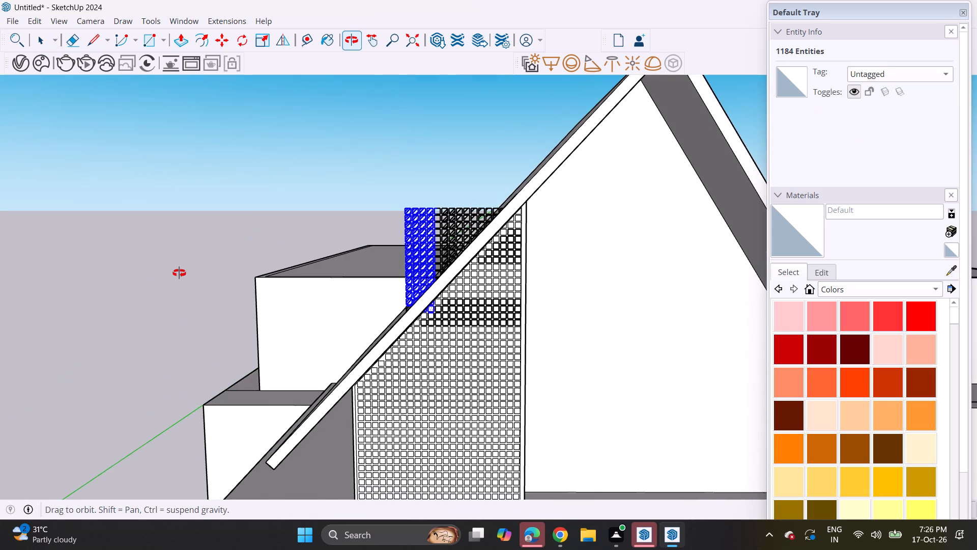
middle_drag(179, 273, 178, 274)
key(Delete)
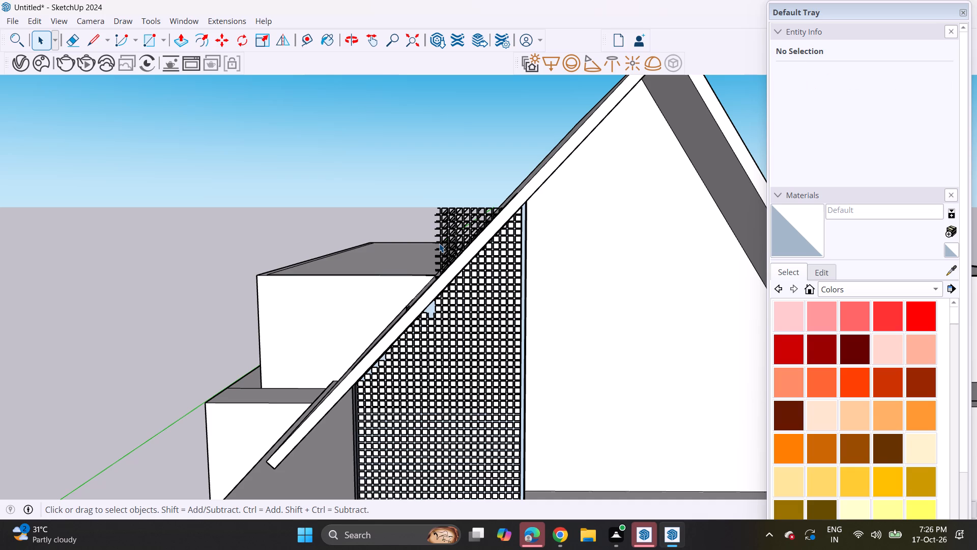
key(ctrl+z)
From the opposite side of the roof, delete the upper outer block of squares projecting beyond the slope.
middle_drag(442, 249, 778, 392)
middle_drag(449, 286, 568, 309)
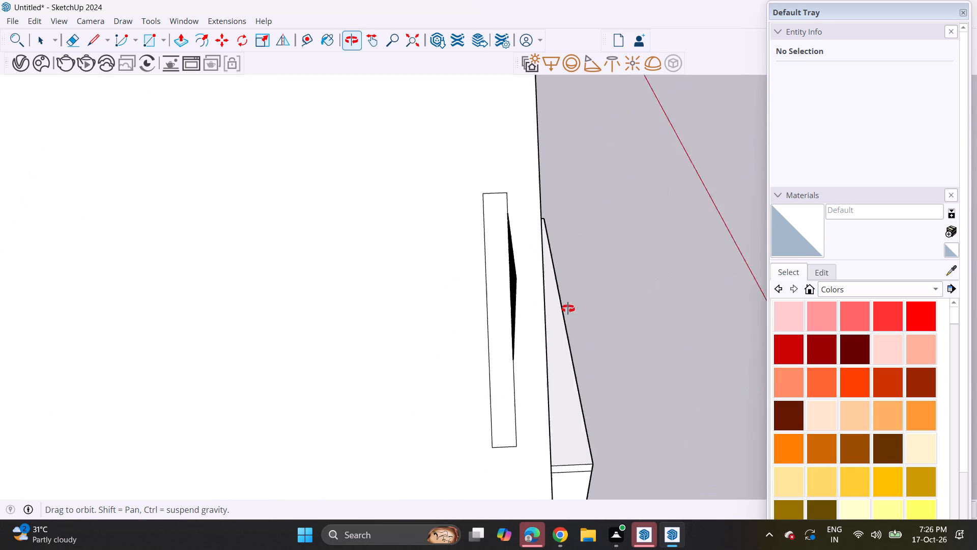
middle_drag(568, 309, 837, 235)
middle_drag(561, 208, 702, 121)
scroll(561, 208, up, 1)
middle_drag(702, 121, 678, 158)
shift+middle_drag(662, 154, 464, 224)
drag(522, 94, 536, 103)
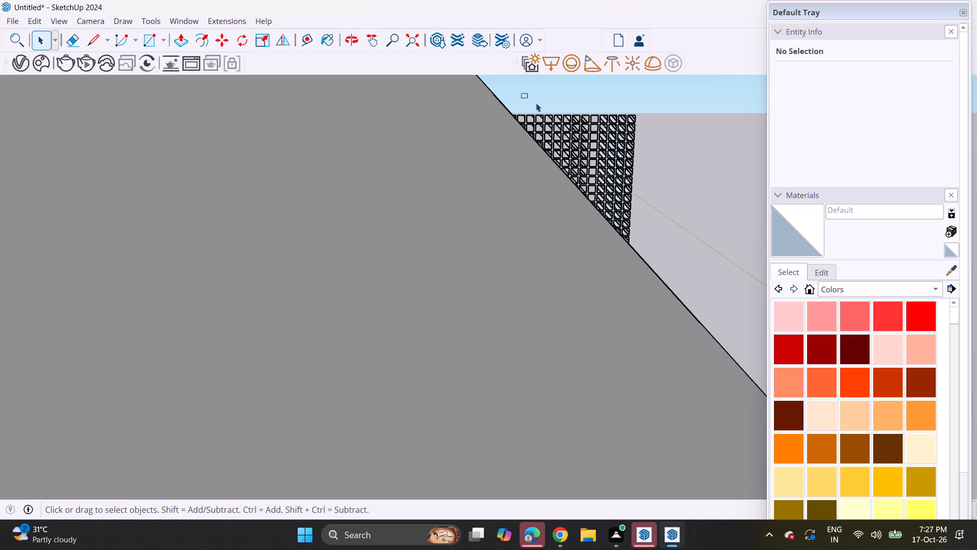
drag(536, 103, 578, 129)
drag(556, 88, 628, 129)
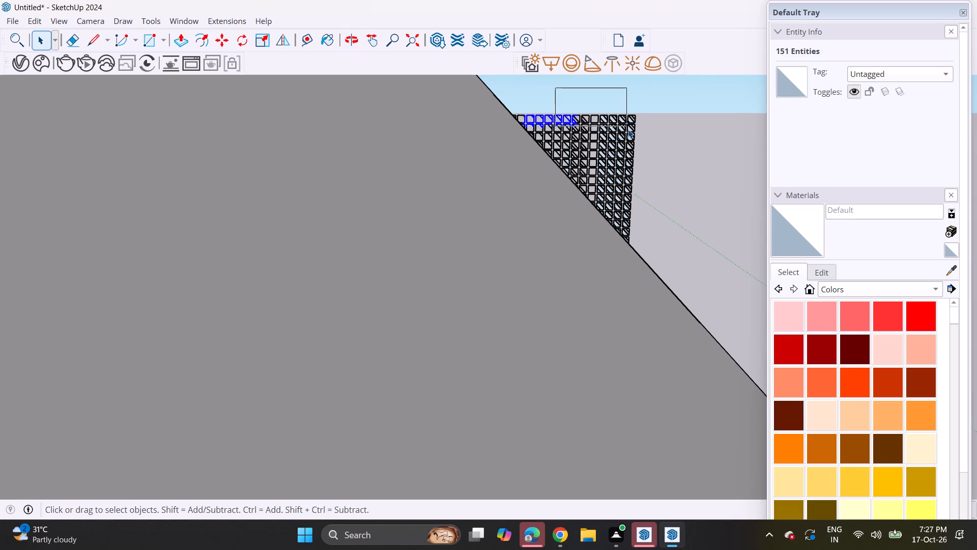
drag(628, 129, 665, 154)
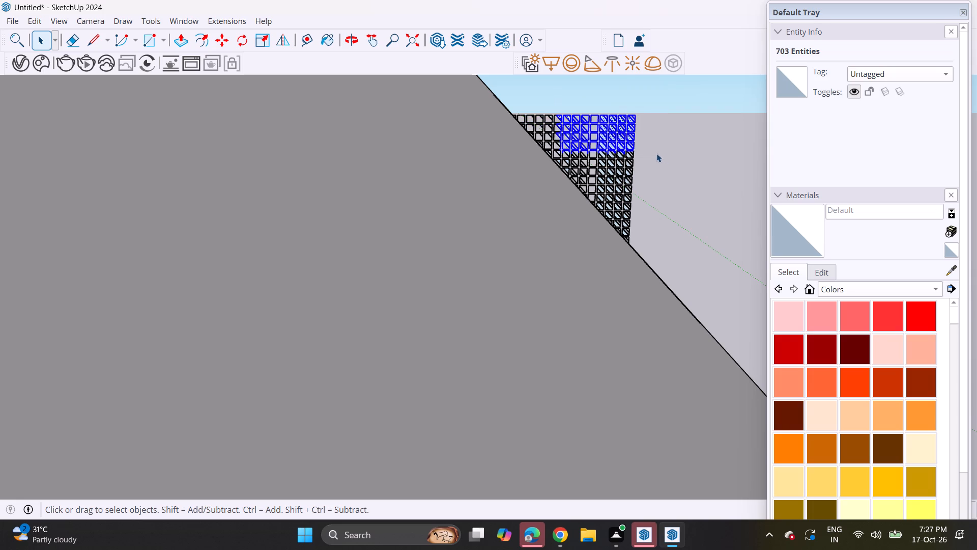
key(Delete)
Delete the remaining large blocks of surplus squares projecting beyond the roof slope, working down to the lowest corner.
drag(582, 115, 638, 180)
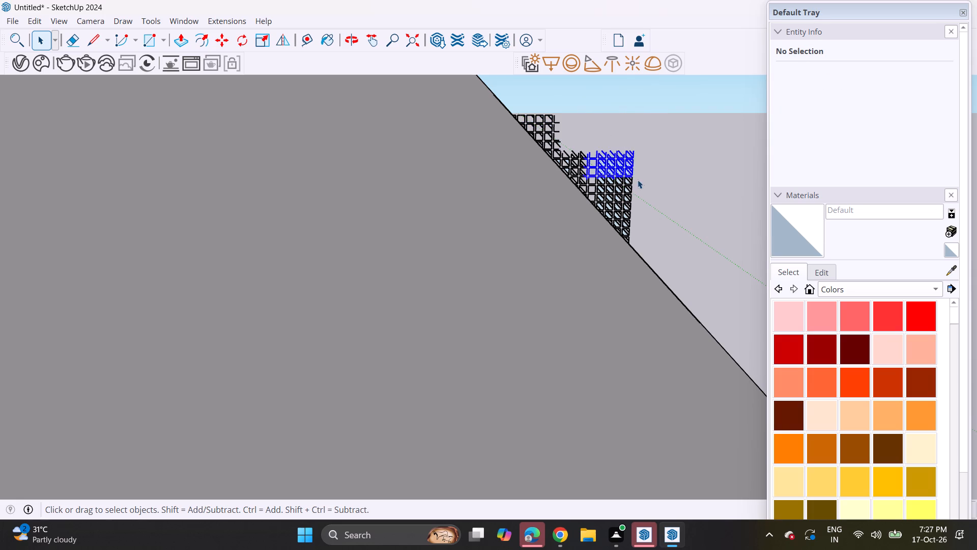
key(Delete)
drag(598, 151, 631, 210)
key(Delete)
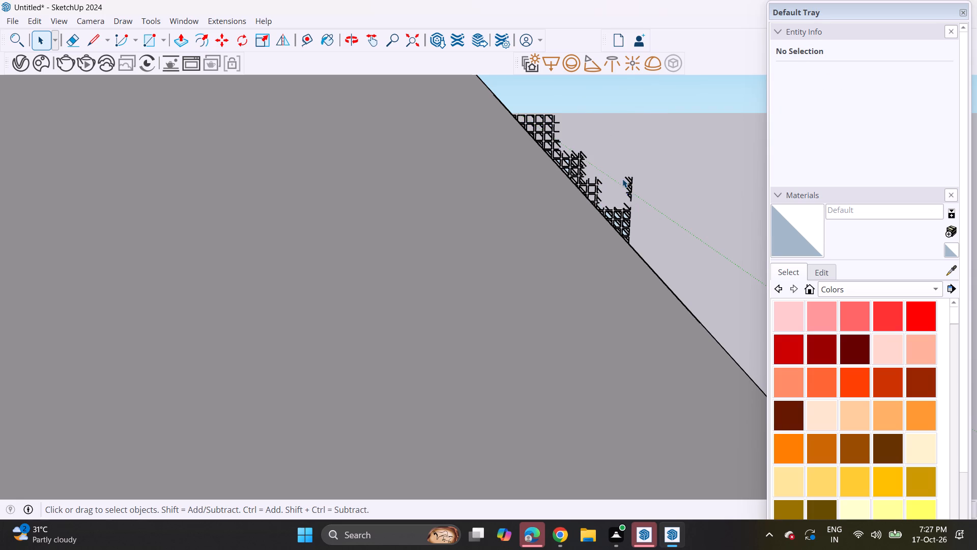
drag(622, 177, 637, 205)
key(Delete)
drag(620, 159, 638, 196)
key(Delete)
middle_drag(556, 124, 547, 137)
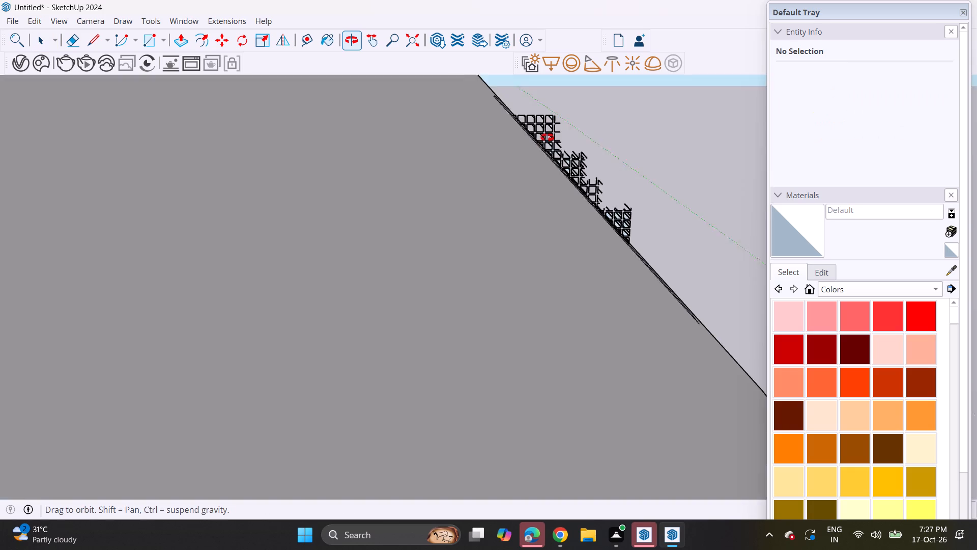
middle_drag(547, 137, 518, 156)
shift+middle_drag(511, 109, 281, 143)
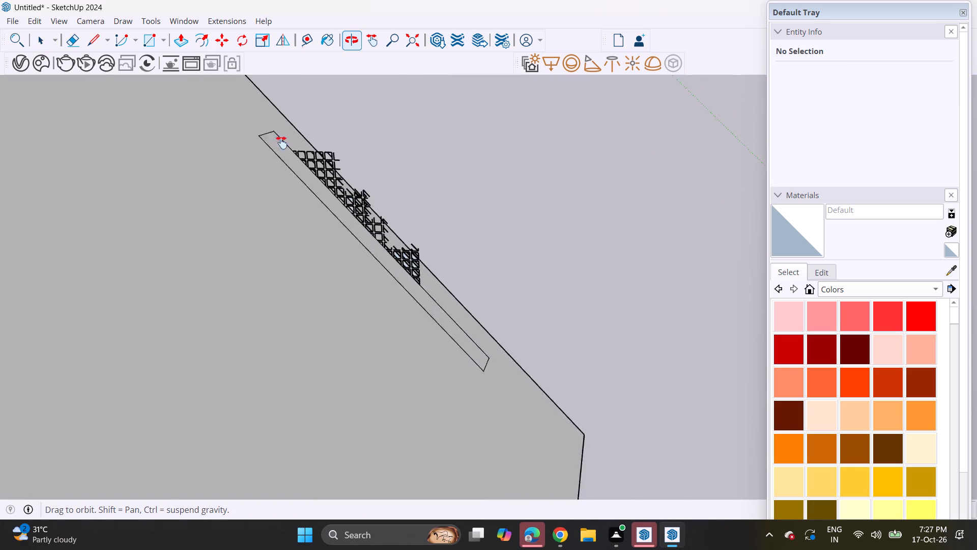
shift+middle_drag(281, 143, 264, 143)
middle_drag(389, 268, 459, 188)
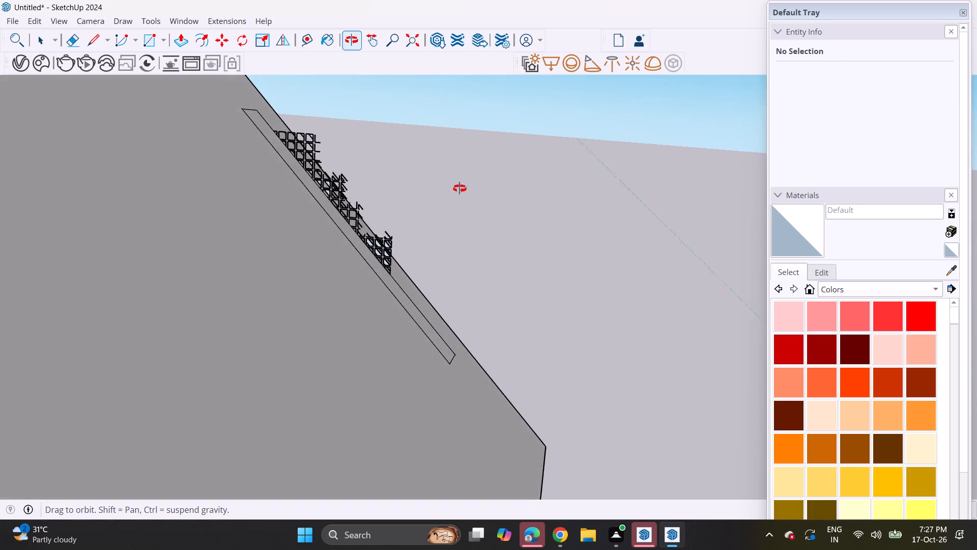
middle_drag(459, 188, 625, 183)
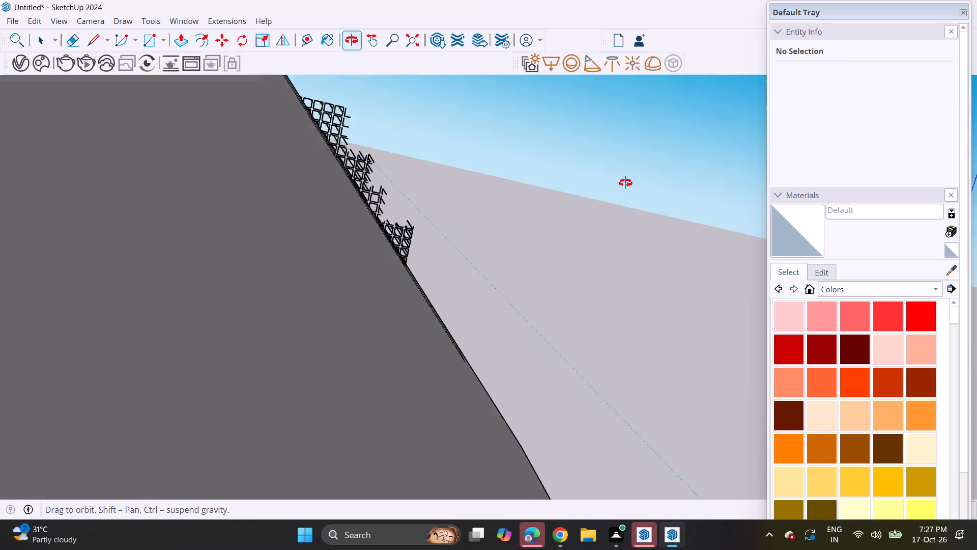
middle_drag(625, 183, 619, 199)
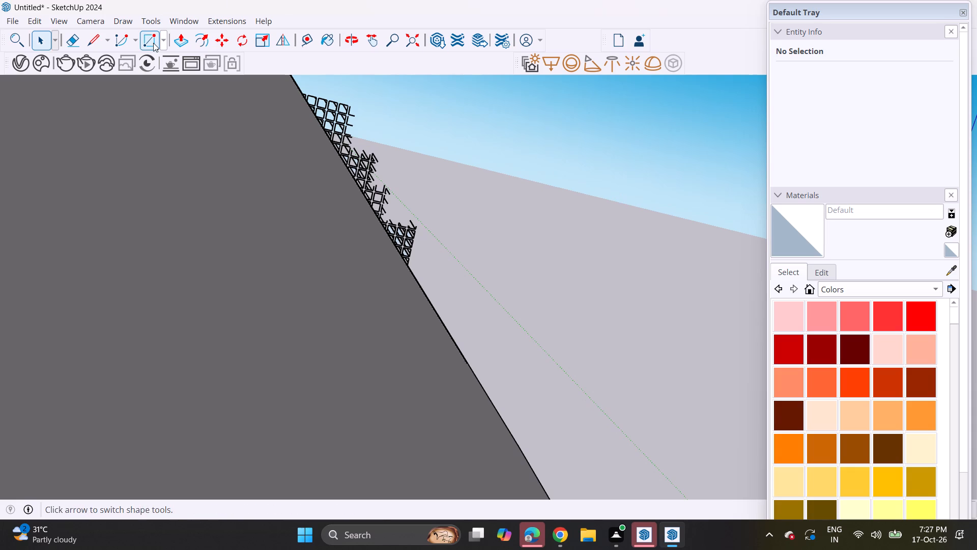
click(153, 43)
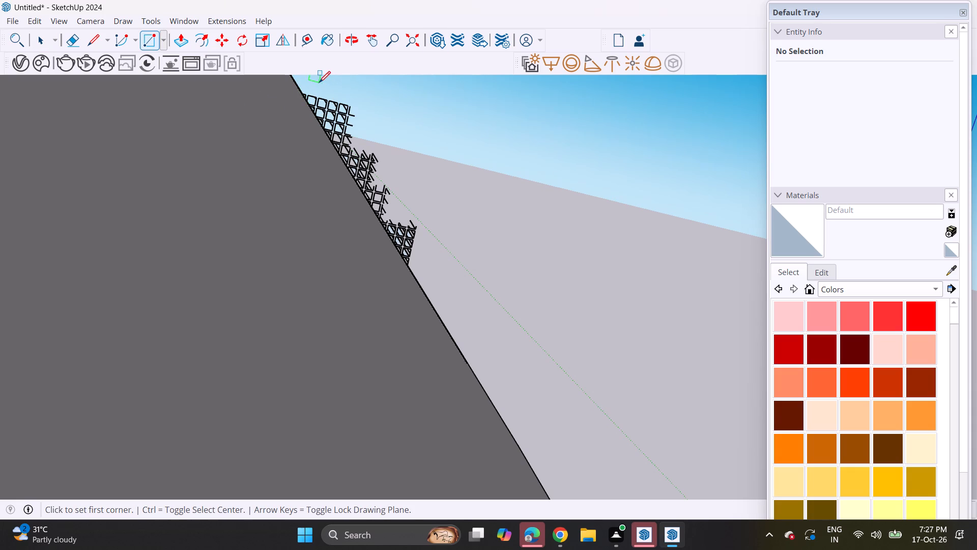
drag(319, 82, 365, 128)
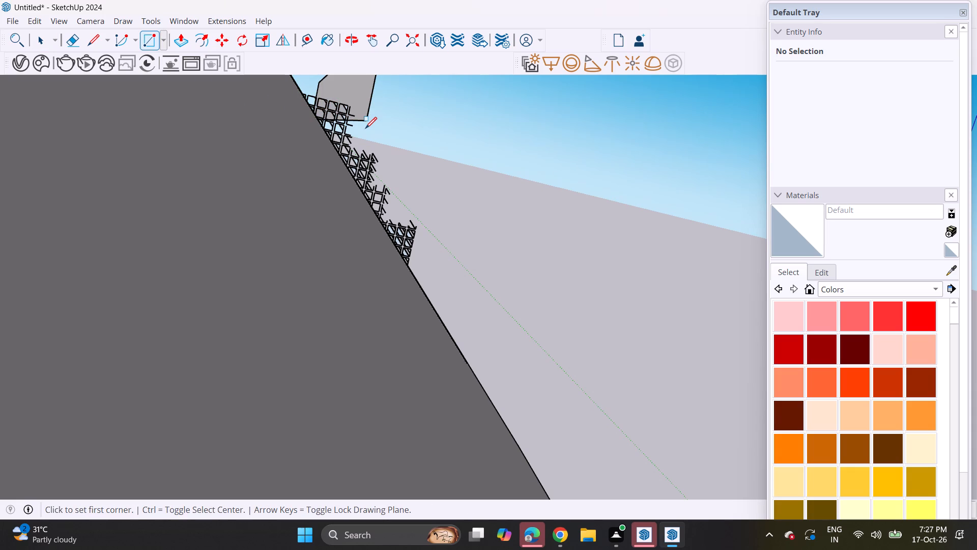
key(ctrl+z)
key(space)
Delete the outer squares of the upper two surplus clusters in small blocks, following the roof slope downward.
drag(322, 94, 347, 100)
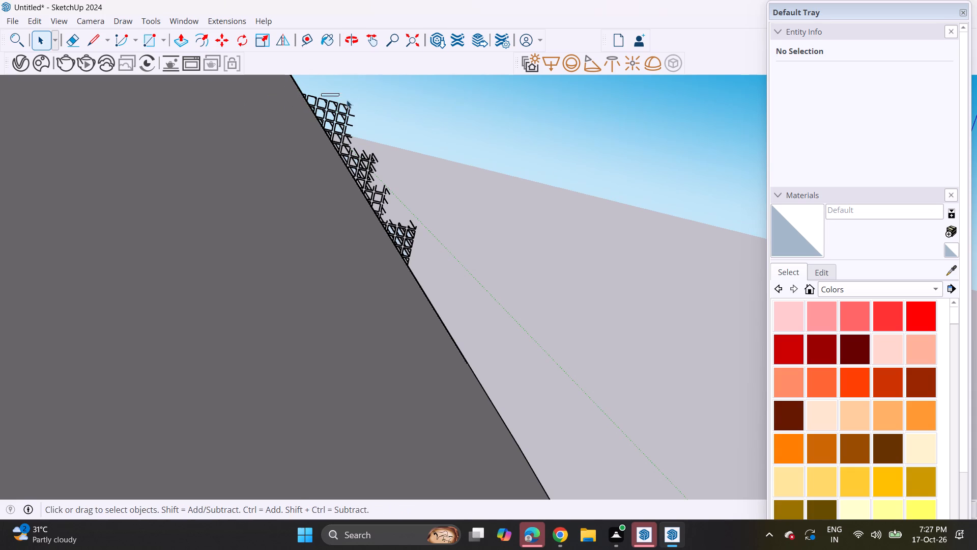
drag(347, 100, 381, 122)
key(Delete)
drag(340, 105, 375, 153)
key(Delete)
drag(370, 135, 389, 178)
key(Delete)
drag(357, 140, 392, 164)
key(Delete)
drag(361, 150, 395, 186)
key(Delete)
Delete the outer squares of the lower surplus clusters in small blocks, down to the bottom end of the projecting grid.
drag(385, 185, 390, 196)
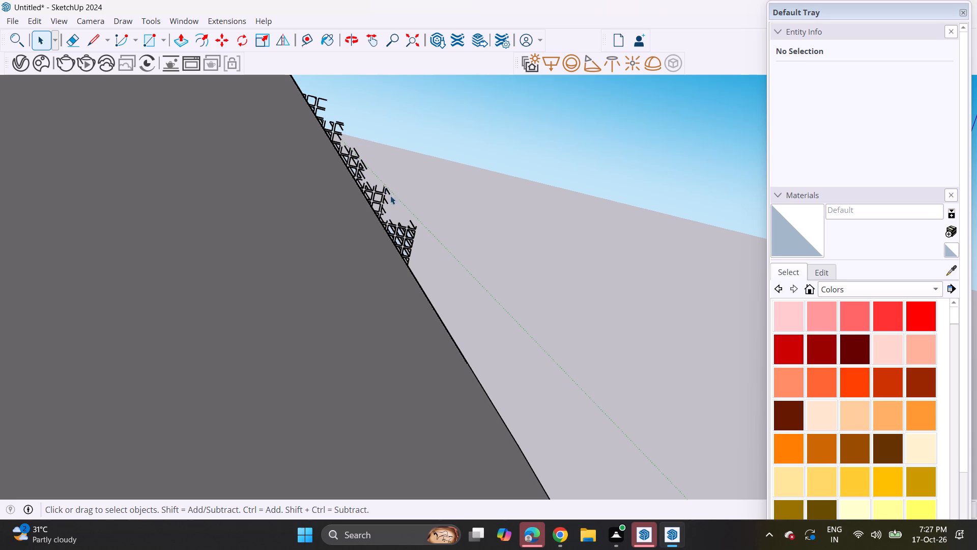
drag(390, 196, 410, 224)
key(Delete)
drag(391, 206, 422, 238)
key(Delete)
drag(406, 221, 422, 250)
key(Delete)
drag(398, 223, 414, 253)
middle_drag(421, 235, 303, 261)
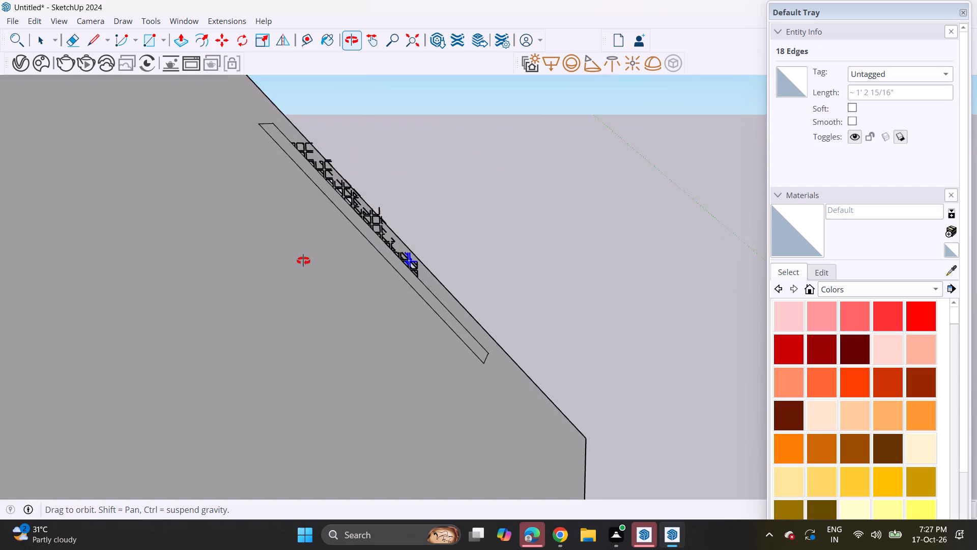
middle_drag(303, 261, 299, 264)
key(Delete)
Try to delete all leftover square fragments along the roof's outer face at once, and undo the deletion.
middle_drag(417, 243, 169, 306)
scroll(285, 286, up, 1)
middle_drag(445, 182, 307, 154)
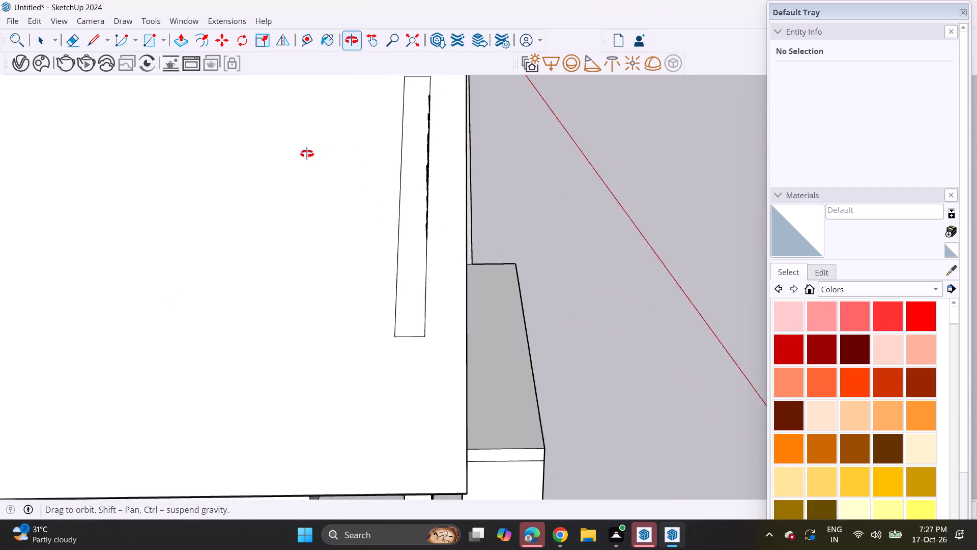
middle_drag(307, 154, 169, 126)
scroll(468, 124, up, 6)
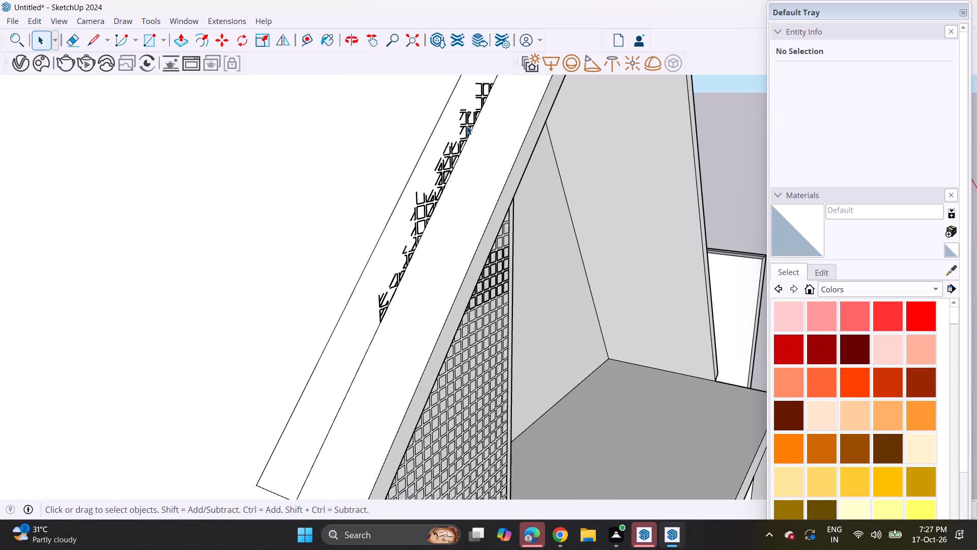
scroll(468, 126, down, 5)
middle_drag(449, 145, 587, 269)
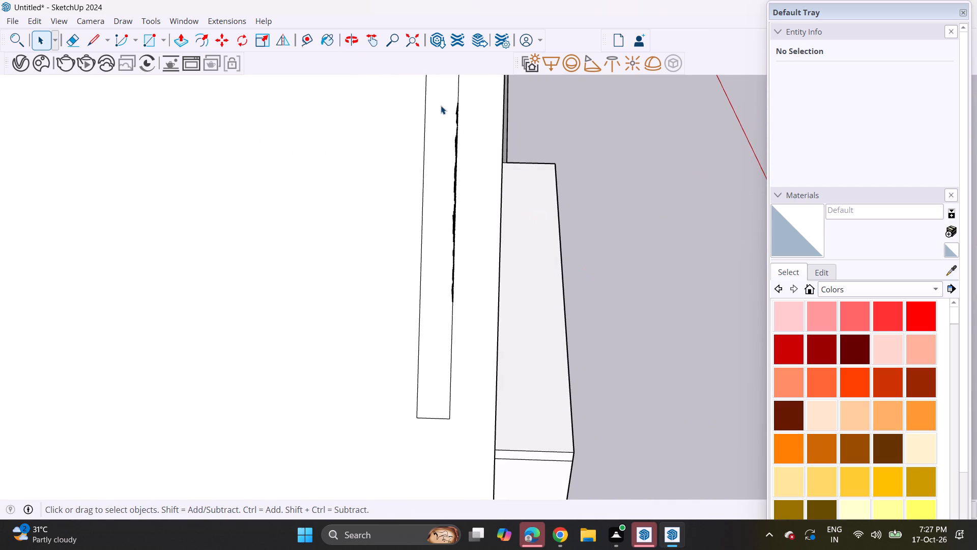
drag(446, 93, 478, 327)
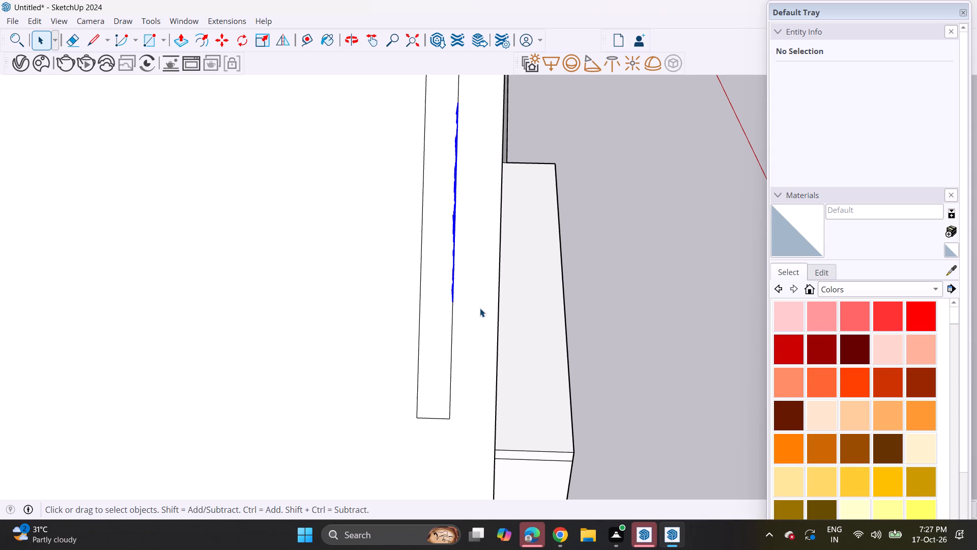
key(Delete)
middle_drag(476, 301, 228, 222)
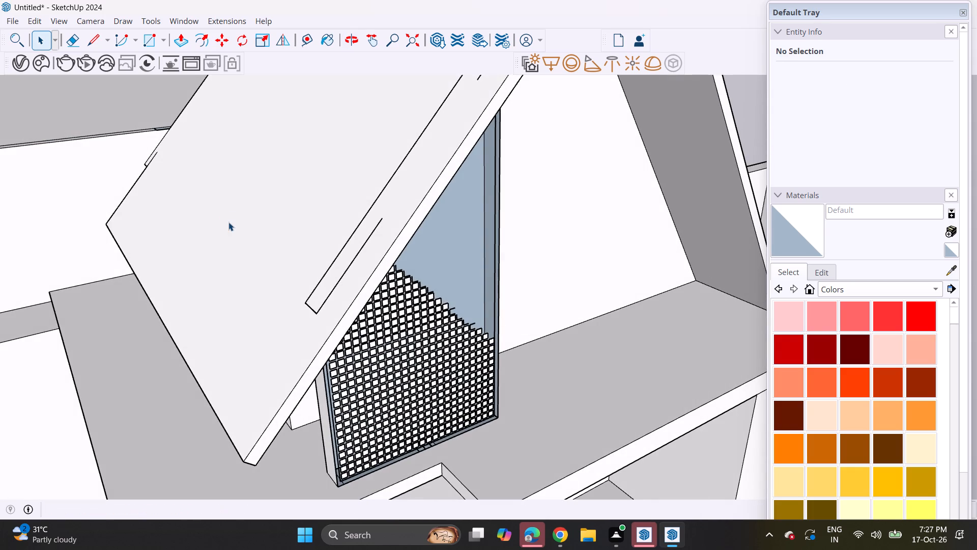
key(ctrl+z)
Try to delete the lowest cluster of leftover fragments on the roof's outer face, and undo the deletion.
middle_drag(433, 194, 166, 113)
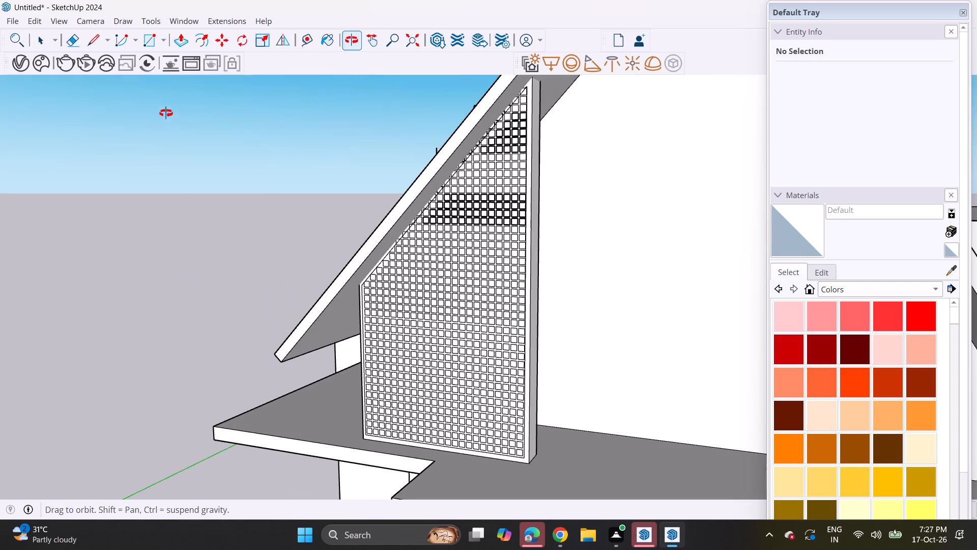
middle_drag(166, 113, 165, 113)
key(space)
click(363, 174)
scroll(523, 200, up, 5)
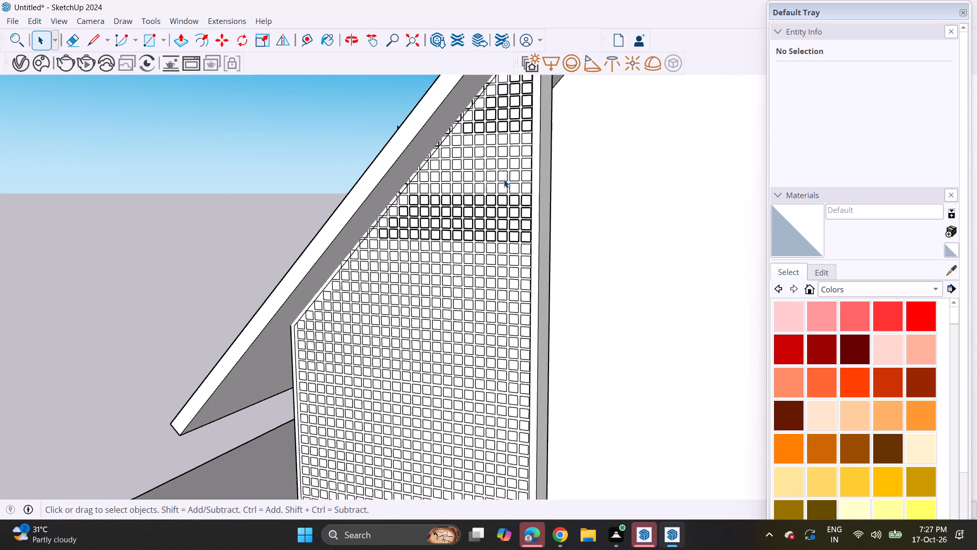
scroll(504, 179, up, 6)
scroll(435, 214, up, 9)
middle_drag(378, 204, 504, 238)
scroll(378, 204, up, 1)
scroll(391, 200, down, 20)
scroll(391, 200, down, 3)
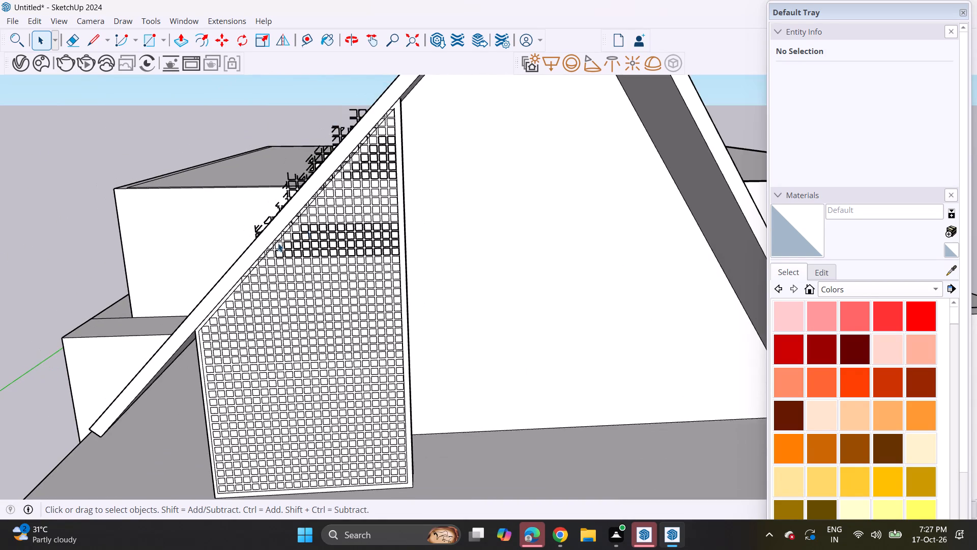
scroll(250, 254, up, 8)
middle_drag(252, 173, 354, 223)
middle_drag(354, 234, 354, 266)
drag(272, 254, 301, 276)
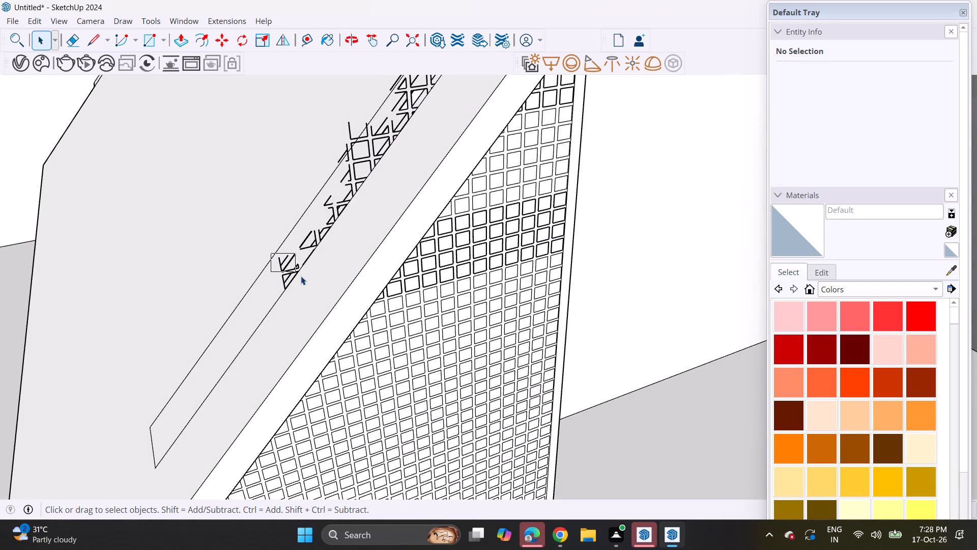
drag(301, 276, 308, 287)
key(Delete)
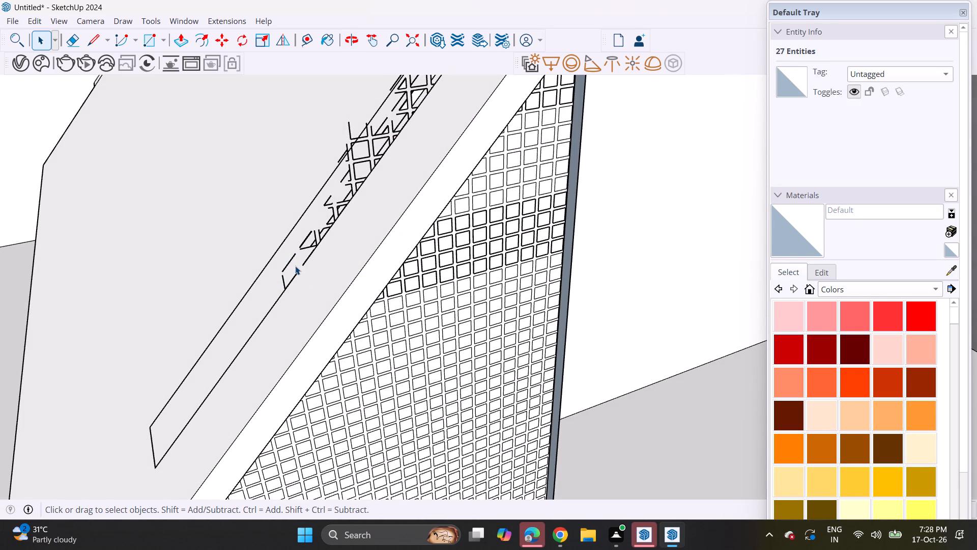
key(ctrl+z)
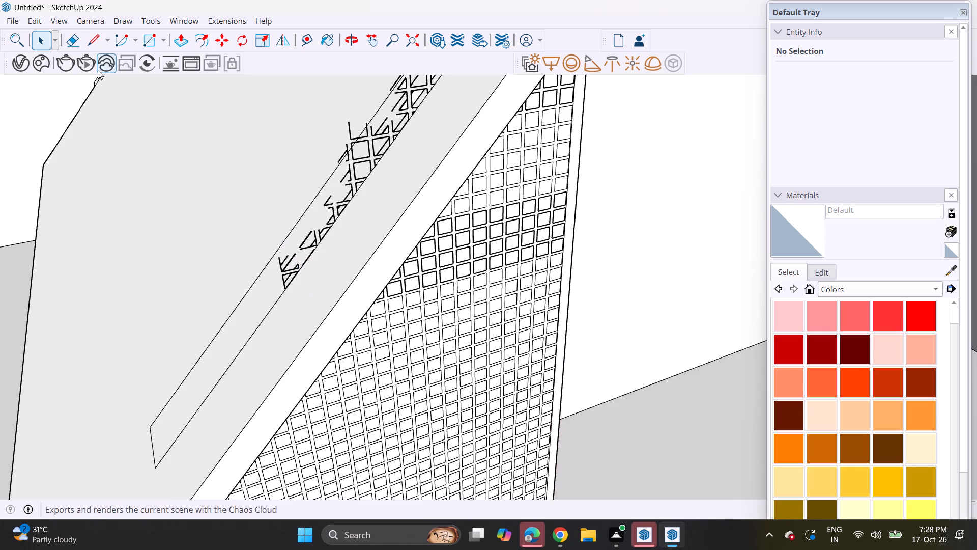
Use the Eraser to remove the edges of the middle fragment cluster standing above the roof slope.
click(79, 36)
middle_drag(248, 256, 174, 139)
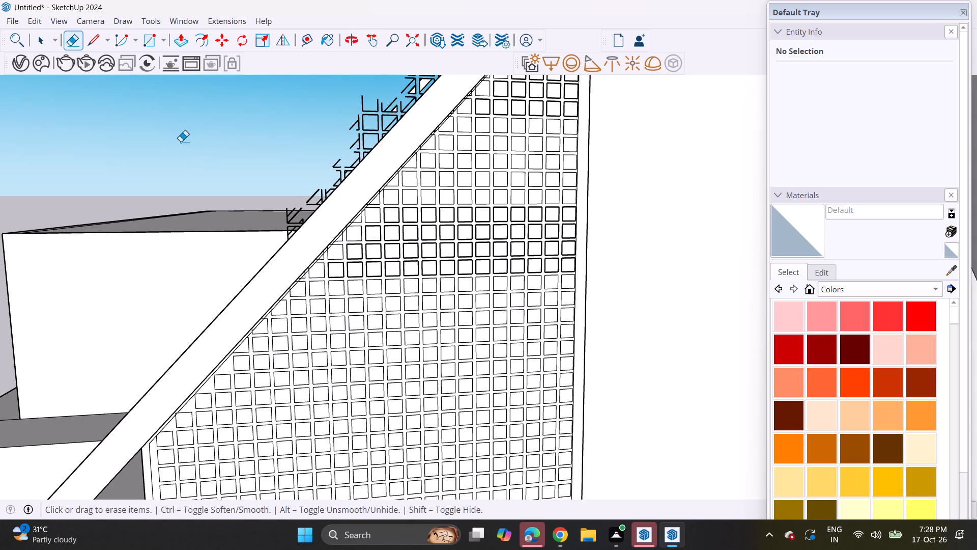
drag(364, 127, 362, 135)
click(370, 116)
drag(360, 119, 353, 128)
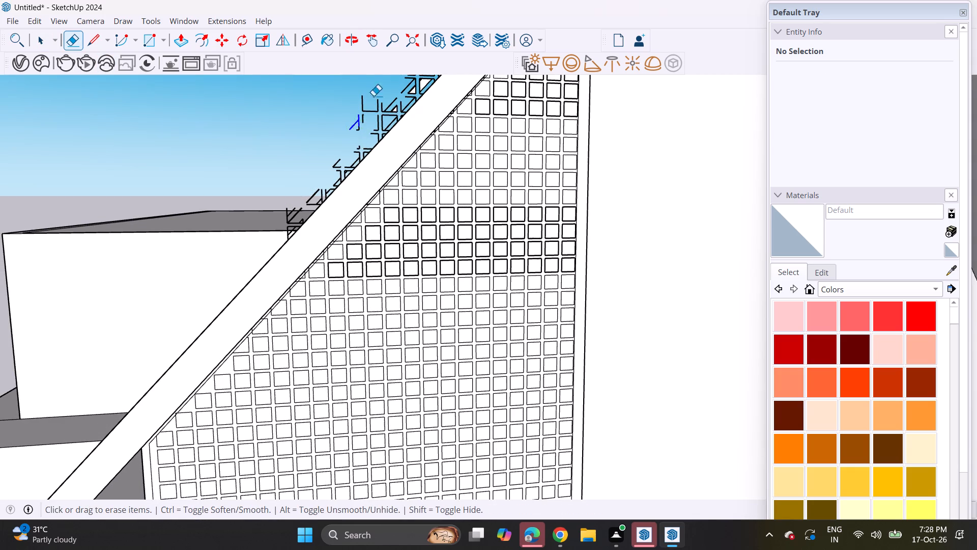
drag(350, 121, 348, 132)
drag(379, 111, 370, 122)
drag(379, 117, 362, 136)
drag(377, 103, 360, 117)
drag(362, 106, 360, 118)
drag(374, 112, 408, 100)
drag(390, 116, 382, 117)
drag(390, 106, 404, 104)
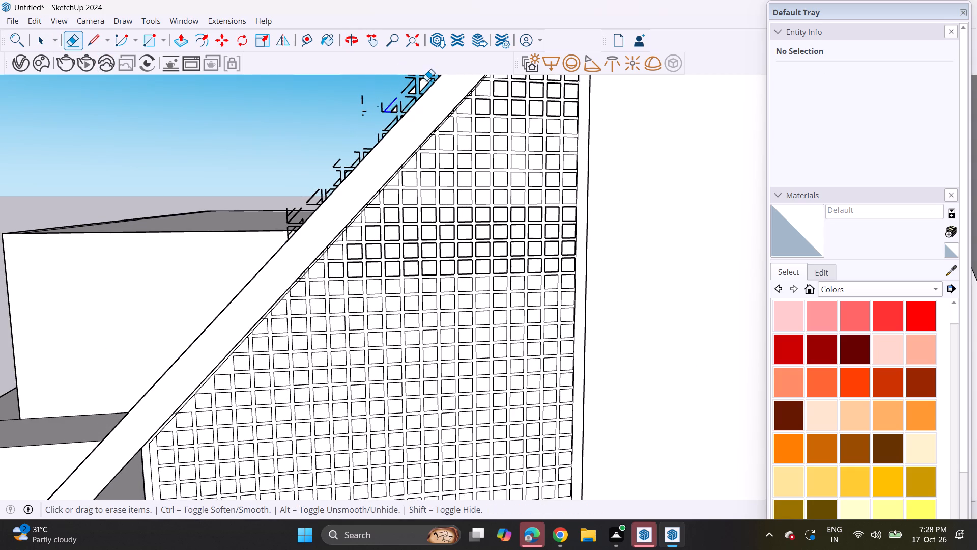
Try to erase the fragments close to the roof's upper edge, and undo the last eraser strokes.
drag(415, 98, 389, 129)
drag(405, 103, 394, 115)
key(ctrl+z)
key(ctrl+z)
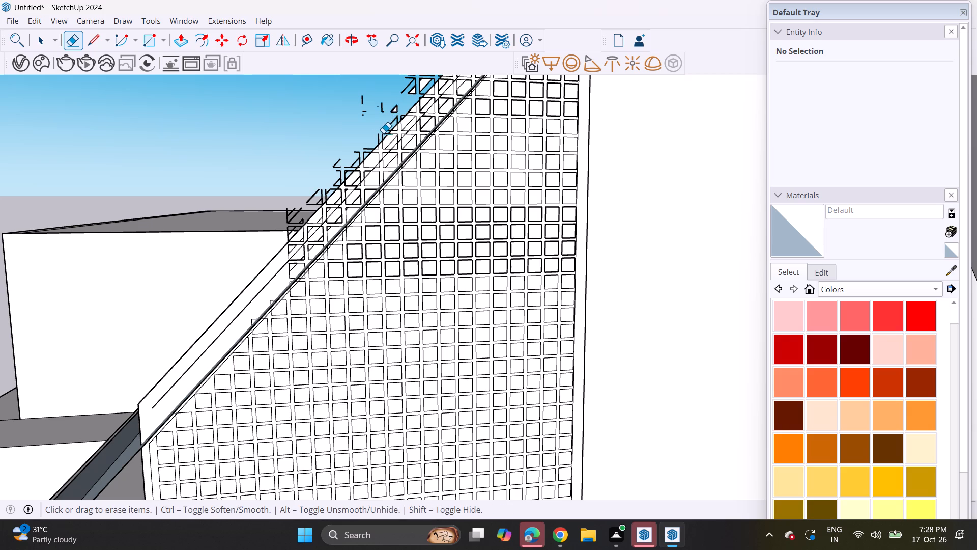
Erase more fragments just outside the roof's edge around the middle cluster, undoing strokes that catch the roof edge.
drag(392, 116, 419, 103)
drag(422, 97, 403, 115)
key(ctrl+z)
click(401, 100)
drag(416, 100, 371, 140)
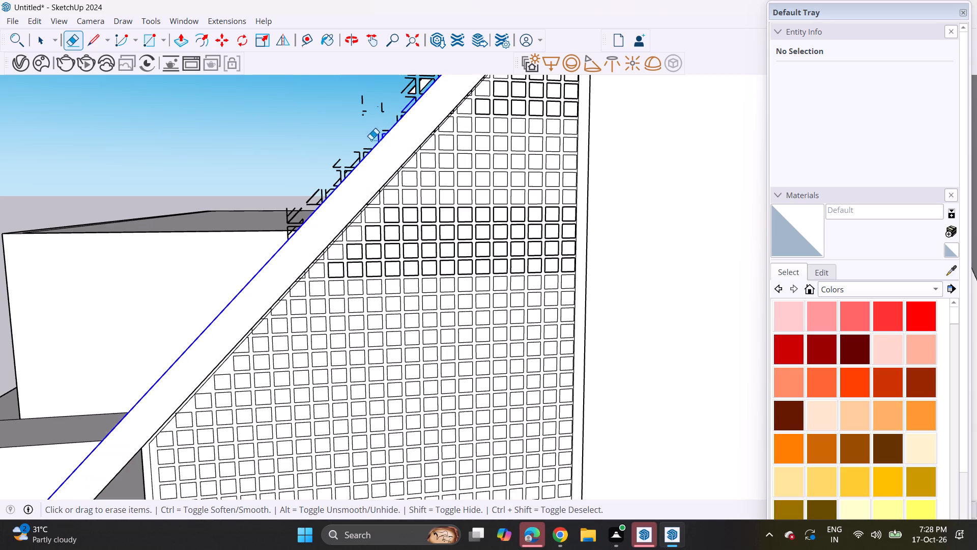
drag(371, 140, 370, 136)
key(ctrl+z)
drag(330, 164, 327, 172)
drag(352, 158, 341, 168)
drag(349, 157, 341, 170)
Erase the loose floating edges beyond the roof and the lowest fragment cluster along the slope.
middle_drag(340, 146, 351, 162)
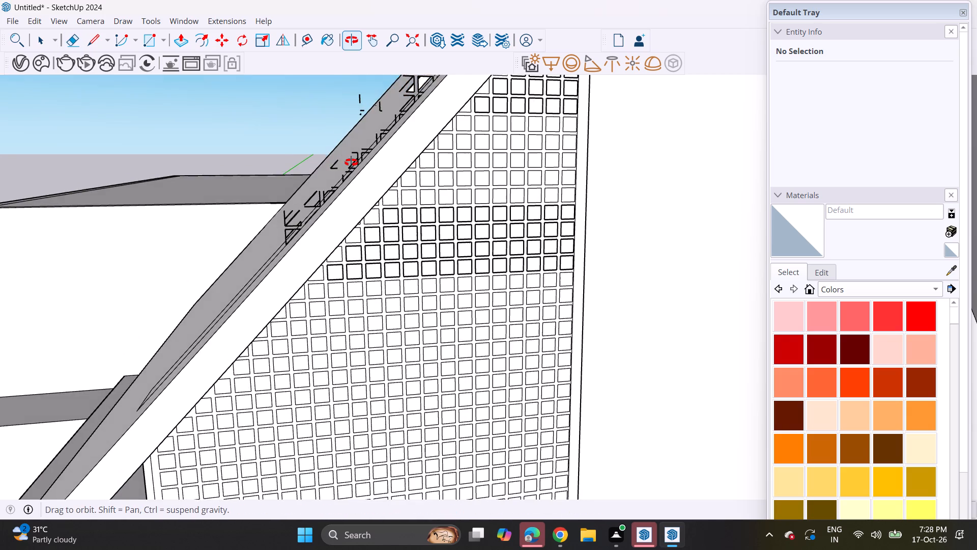
middle_drag(351, 162, 395, 95)
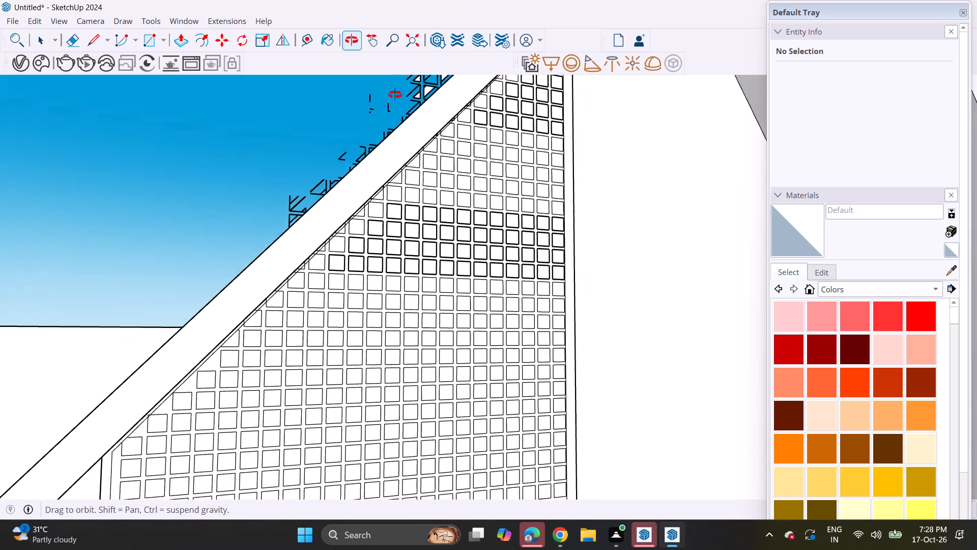
middle_drag(395, 95, 395, 96)
click(393, 115)
click(389, 106)
drag(389, 102, 365, 130)
drag(373, 107, 376, 88)
drag(379, 80, 368, 102)
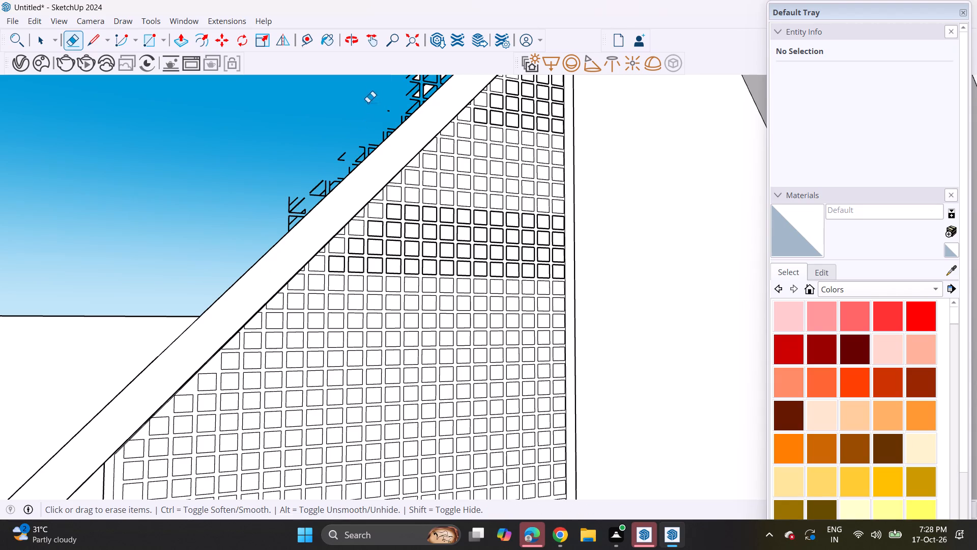
drag(368, 102, 366, 108)
drag(367, 100, 325, 163)
drag(347, 146, 294, 205)
drag(307, 186, 294, 201)
click(307, 191)
Erase the lower fragment cluster just outside the roof slope with the Eraser, undoing the strokes that catch the roof.
drag(321, 174, 335, 169)
drag(343, 163, 336, 177)
drag(355, 160, 334, 179)
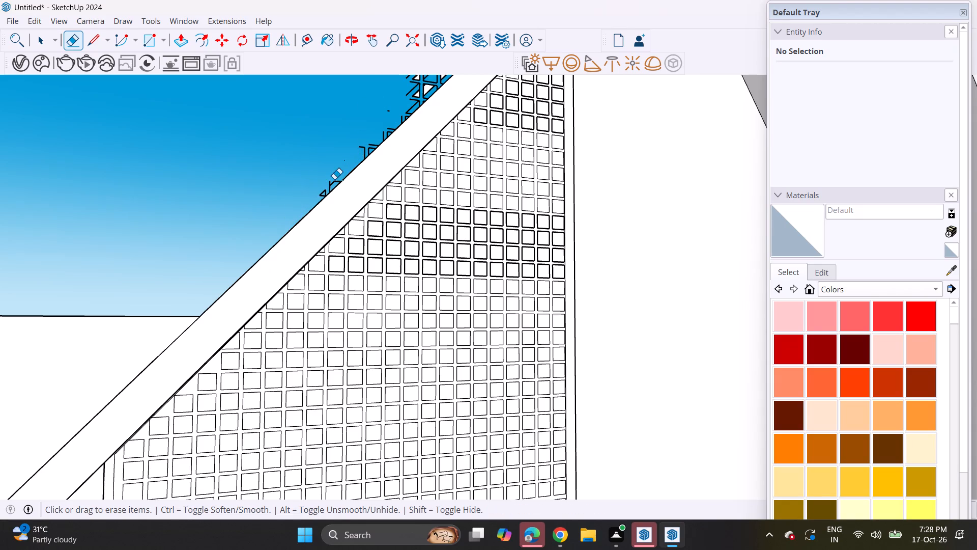
click(334, 179)
drag(334, 179, 339, 174)
drag(339, 174, 332, 187)
click(328, 185)
drag(320, 199, 314, 205)
drag(344, 179, 331, 197)
key(ctrl+z)
key(ctrl+z)
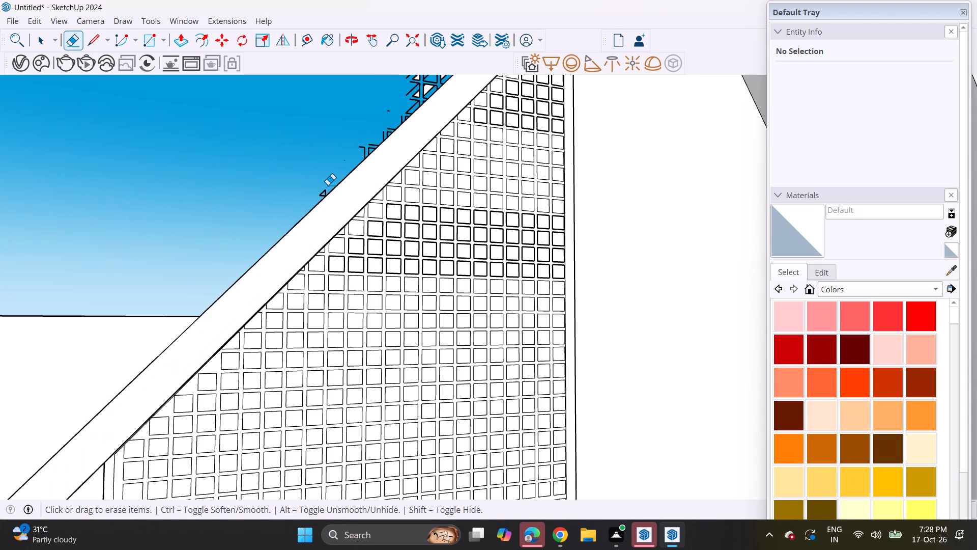
click(319, 194)
click(325, 189)
Erase stray fragments further up the slope just outside the roof's edge, undoing the strokes that catch the roof.
drag(357, 165, 375, 139)
key(ctrl+z)
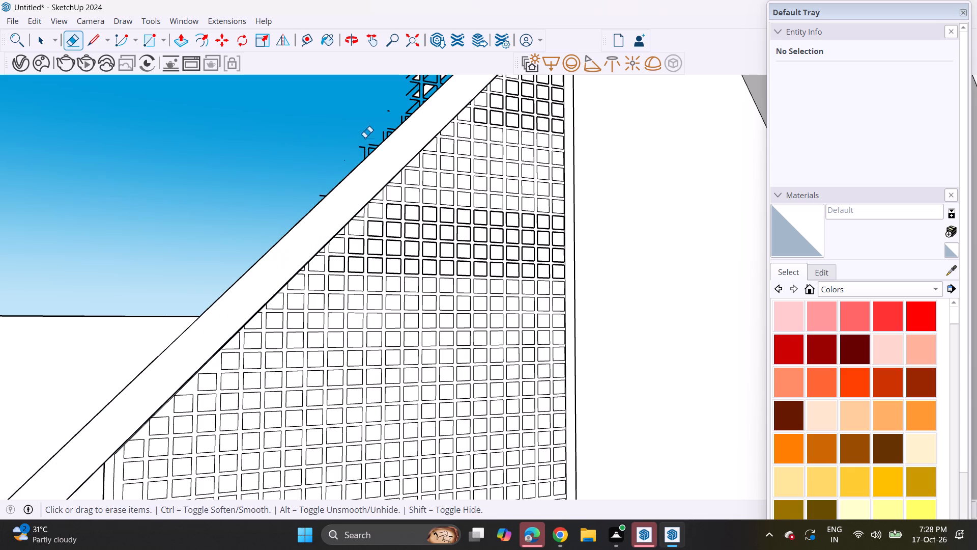
drag(400, 121, 387, 128)
drag(392, 121, 377, 127)
drag(378, 124, 369, 136)
drag(366, 156, 363, 143)
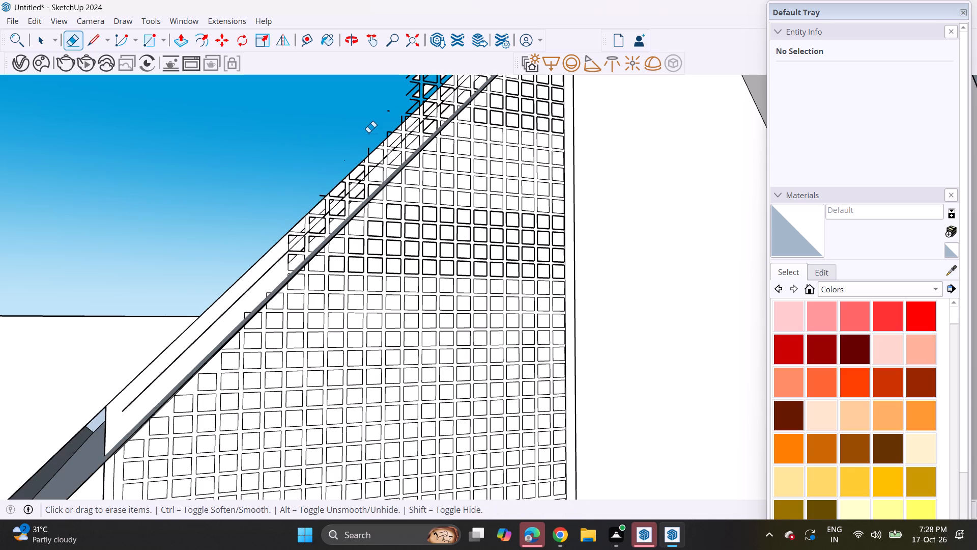
key(ctrl+z)
Erase the cluster of square fragments projecting beyond the middle of the roof slope from a new viewing angle.
shift+middle_drag(379, 119, 301, 241)
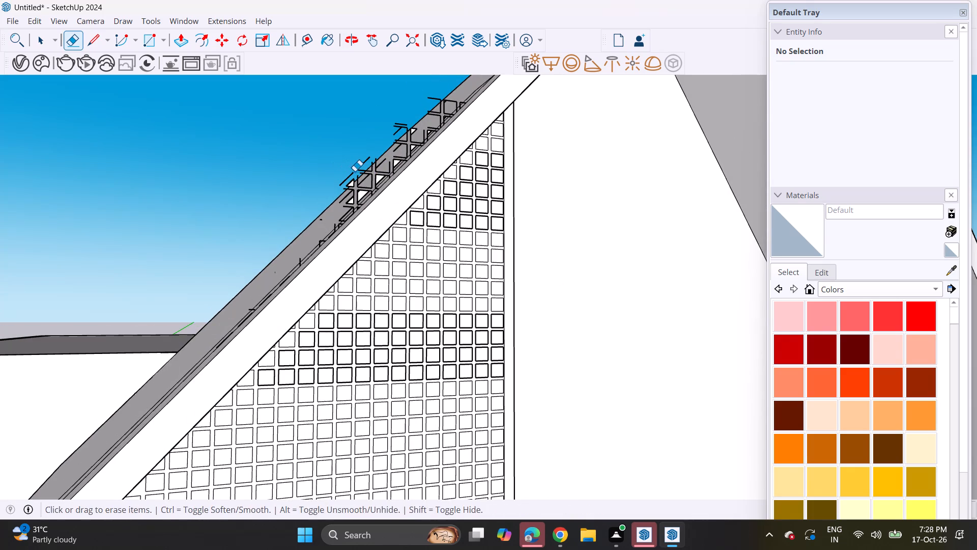
middle_drag(356, 170, 335, 165)
drag(409, 131, 373, 170)
drag(405, 148, 379, 166)
drag(401, 137, 365, 167)
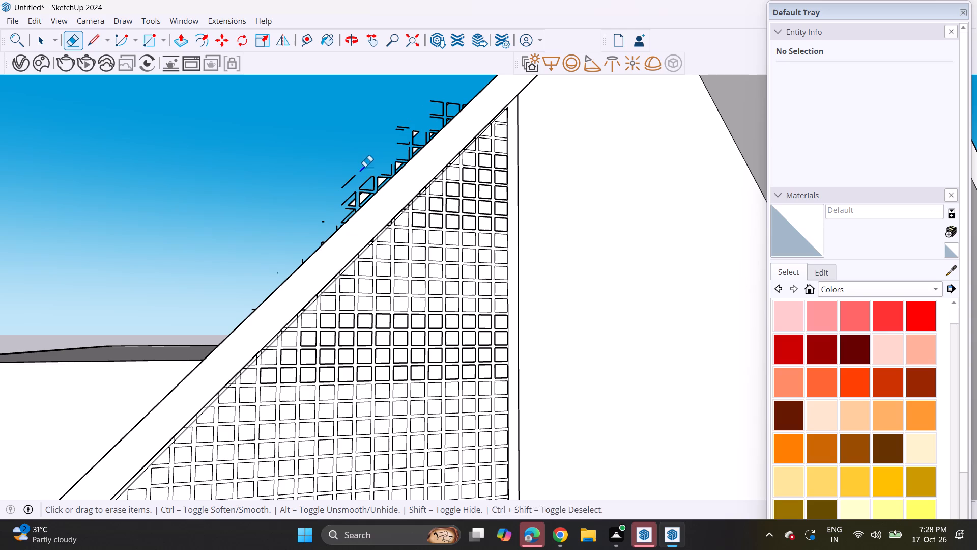
drag(365, 167, 394, 137)
drag(400, 132, 388, 141)
drag(391, 142, 343, 181)
drag(385, 153, 363, 179)
drag(365, 183, 376, 182)
drag(395, 170, 363, 180)
drag(395, 150, 412, 130)
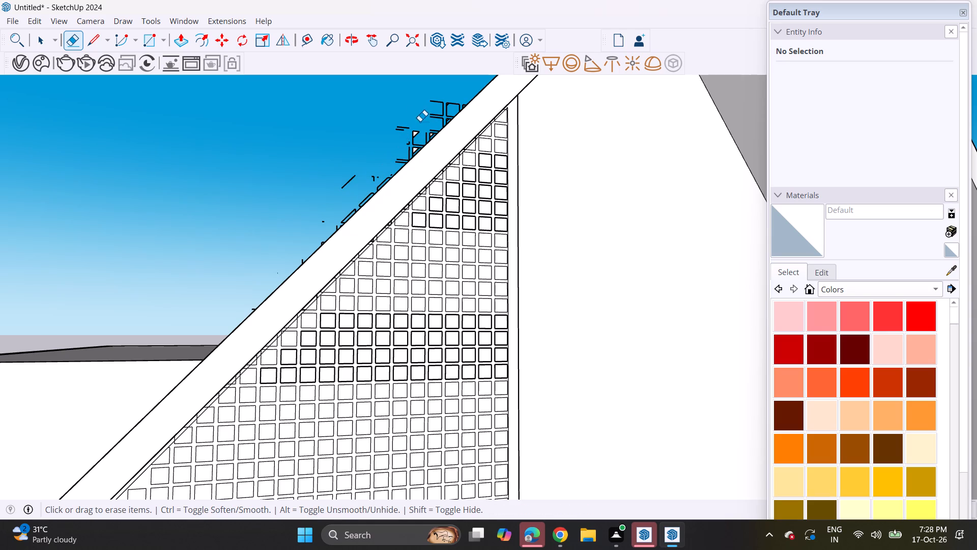
Erase the topmost cluster of square fragments above the roof slope, undoing the stroke that goes wrong.
drag(411, 134, 407, 139)
drag(463, 98, 454, 104)
drag(462, 92, 456, 87)
drag(453, 92, 428, 116)
drag(443, 97, 435, 104)
drag(426, 116, 444, 103)
drag(443, 105, 472, 90)
drag(465, 102, 441, 123)
drag(455, 117, 447, 112)
key(ctrl+z)
drag(426, 114, 410, 131)
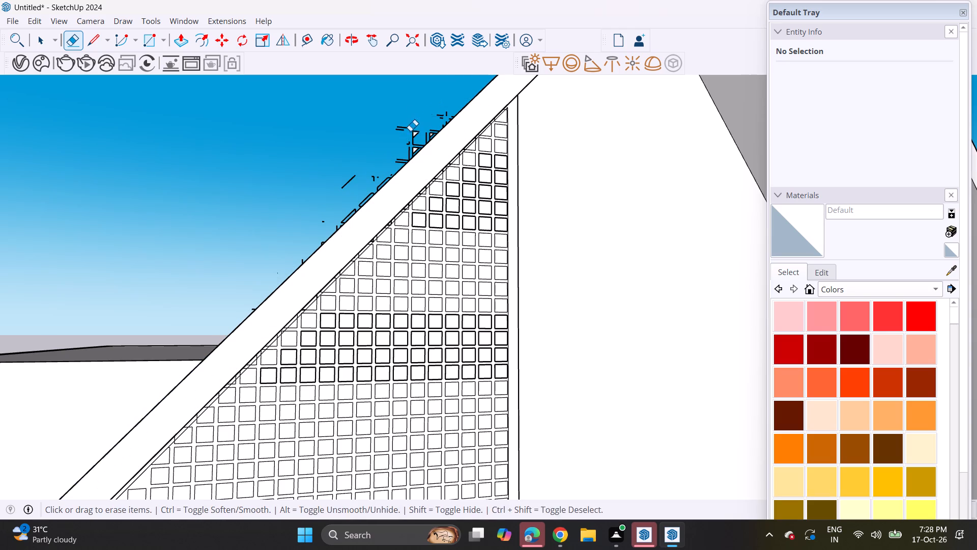
Erase the floating edges between the middle and topmost fragment clusters, just outside the roof.
drag(410, 131, 413, 129)
drag(393, 143, 388, 142)
drag(396, 139, 386, 146)
drag(388, 143, 377, 153)
drag(385, 147, 373, 153)
drag(431, 107, 390, 134)
drag(398, 128, 409, 121)
click(420, 125)
drag(425, 131, 406, 151)
drag(406, 151, 411, 142)
Erase the short leftover edges of the topmost cluster close to the roof's outer edge.
drag(427, 128, 439, 123)
drag(433, 130, 444, 119)
drag(451, 107, 443, 121)
click(439, 112)
drag(450, 104, 426, 134)
drag(441, 115, 422, 139)
Erase the remaining loose edges along the middle and lower part of the roof slope.
drag(369, 166, 365, 167)
click(347, 180)
click(355, 177)
drag(371, 168, 392, 158)
click(357, 180)
drag(381, 172, 375, 181)
click(365, 187)
drag(355, 196, 324, 214)
drag(355, 205, 325, 232)
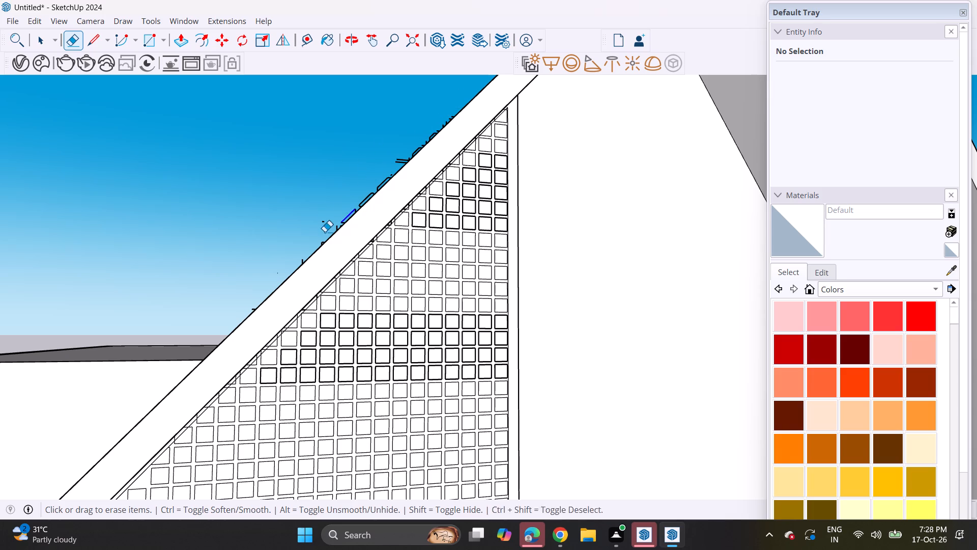
drag(325, 232, 330, 221)
drag(335, 209, 335, 203)
drag(328, 211, 324, 215)
drag(337, 207, 373, 184)
drag(376, 186, 367, 189)
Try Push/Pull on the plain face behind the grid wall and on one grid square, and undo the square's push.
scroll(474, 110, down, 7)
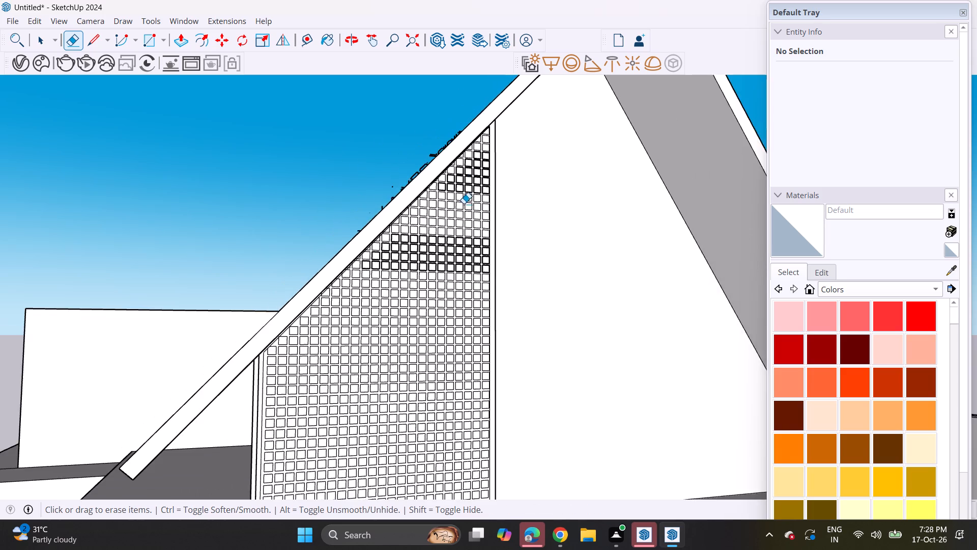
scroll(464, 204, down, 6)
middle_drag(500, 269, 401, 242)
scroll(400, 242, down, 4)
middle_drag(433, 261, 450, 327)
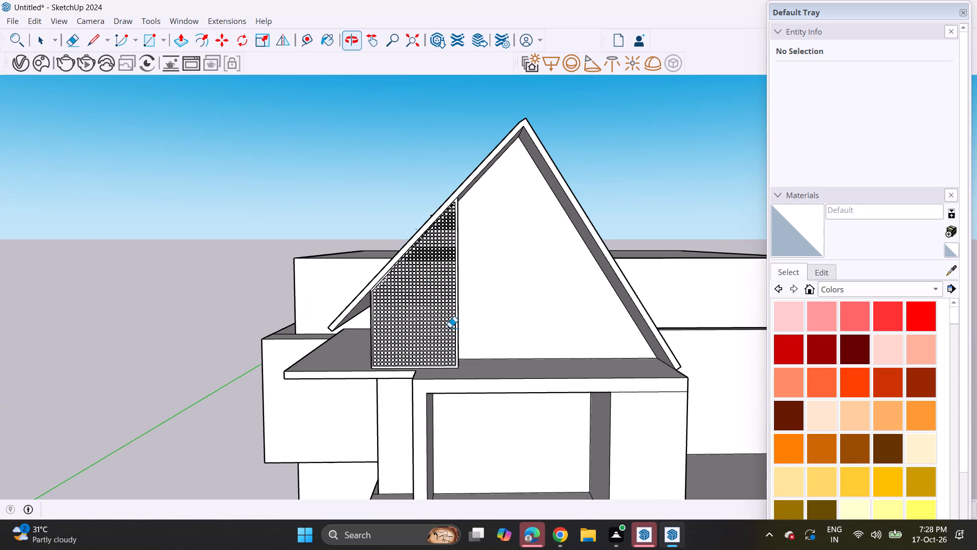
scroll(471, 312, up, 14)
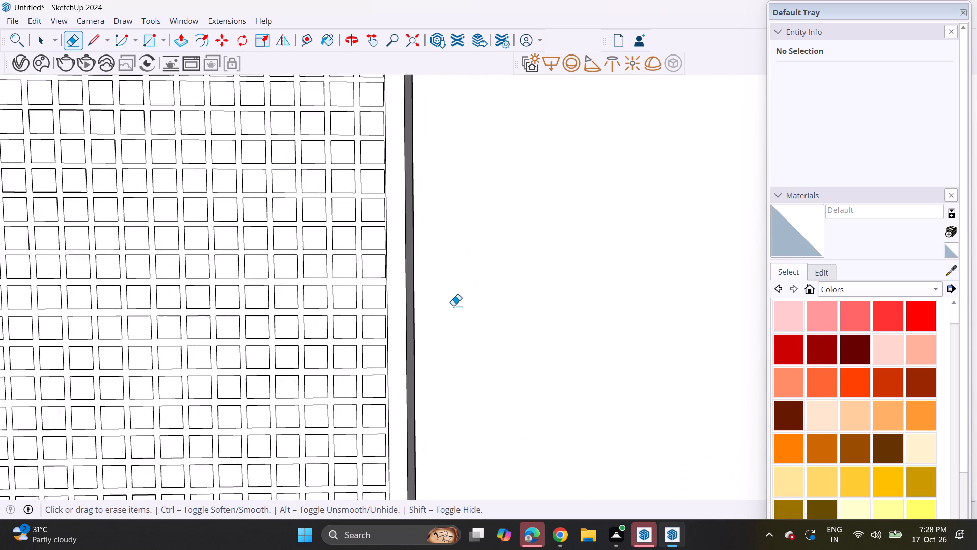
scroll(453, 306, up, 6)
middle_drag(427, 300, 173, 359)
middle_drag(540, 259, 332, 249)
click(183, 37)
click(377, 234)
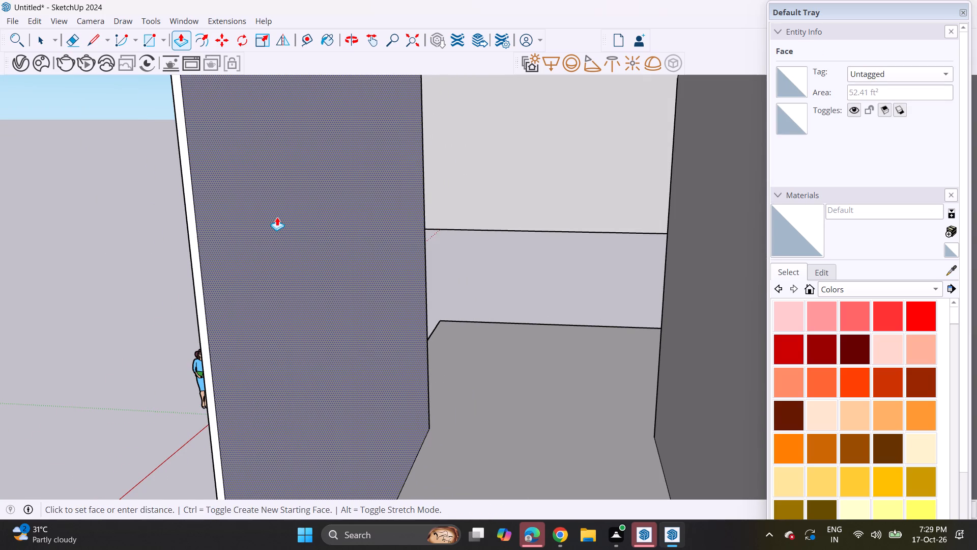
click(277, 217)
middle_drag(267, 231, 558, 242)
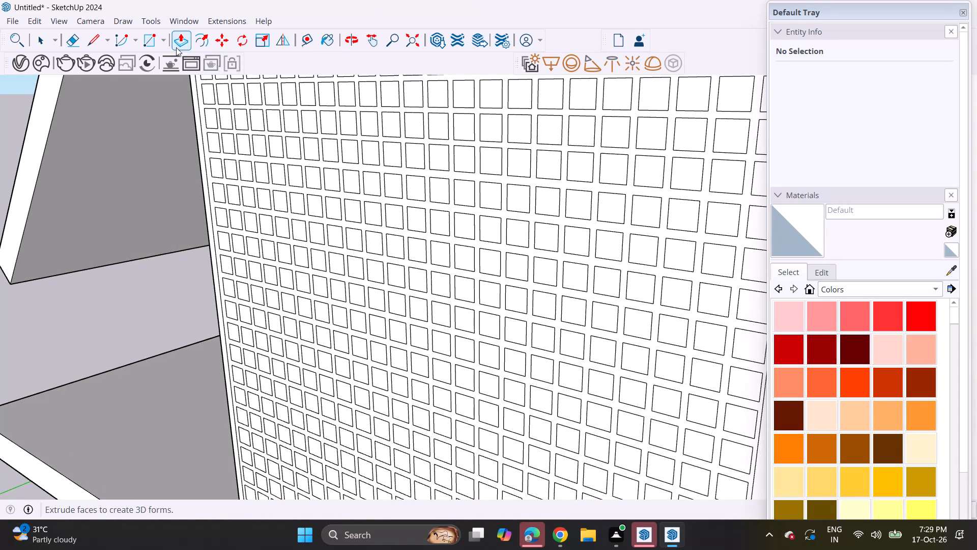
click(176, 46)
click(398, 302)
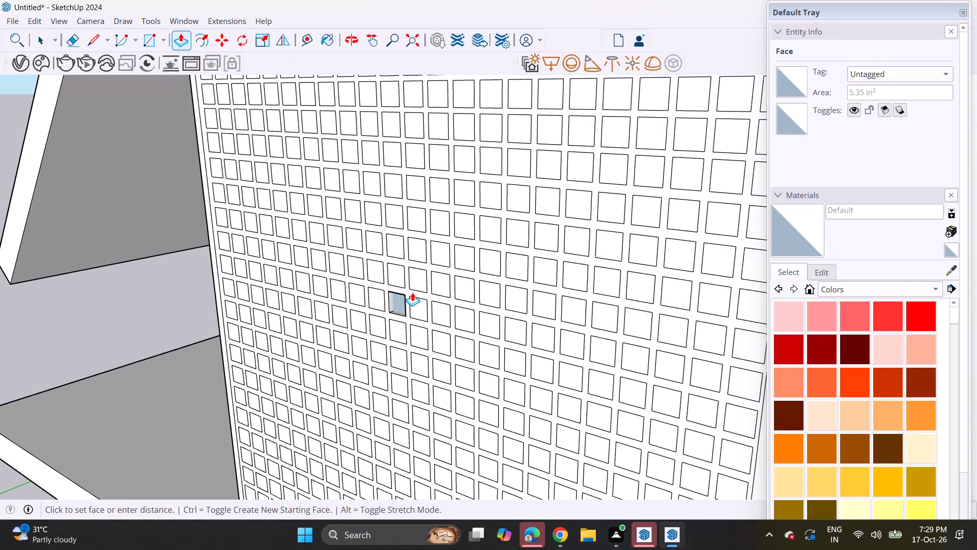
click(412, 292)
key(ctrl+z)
Push the first six squares of the grid's bottom row through the wall, starting from the corner at its vertical edge.
shift+middle_drag(407, 334, 294, 163)
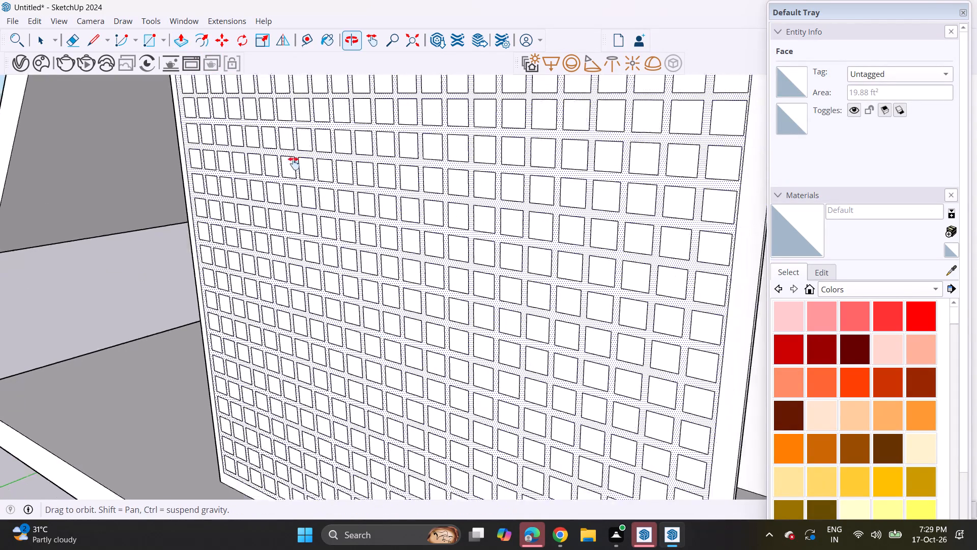
shift+middle_drag(294, 163, 251, 63)
click(523, 422)
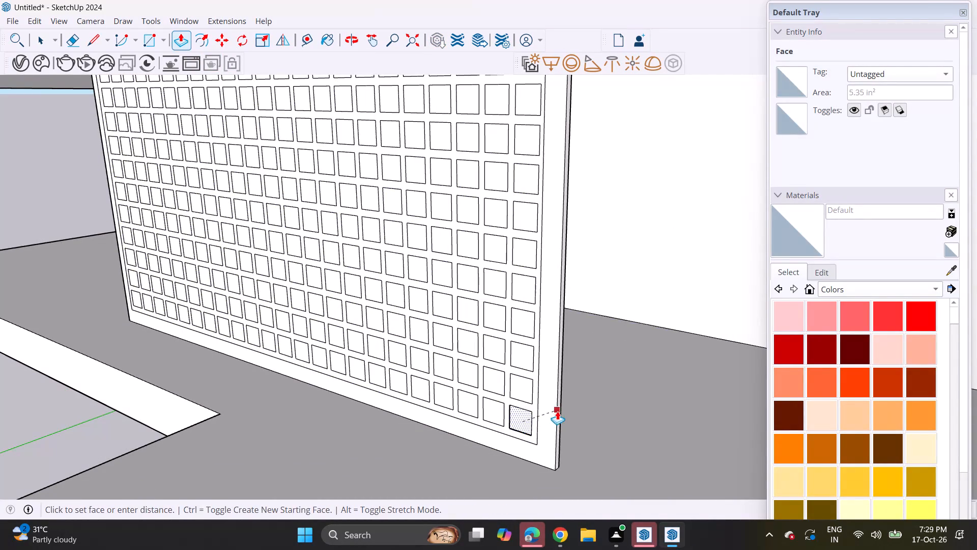
click(564, 424)
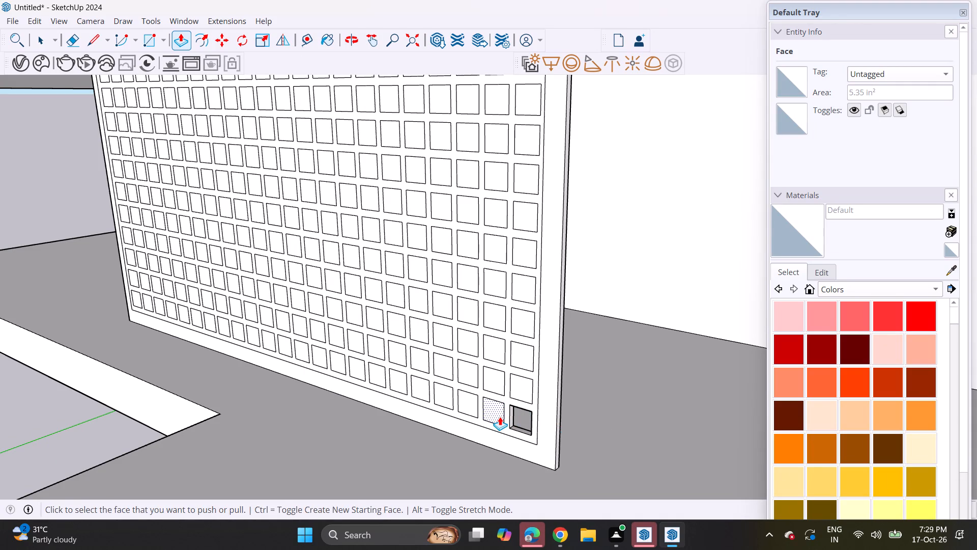
double_click(500, 417)
scroll(482, 333, down, 2)
middle_drag(424, 437, 525, 375)
double_click(512, 366)
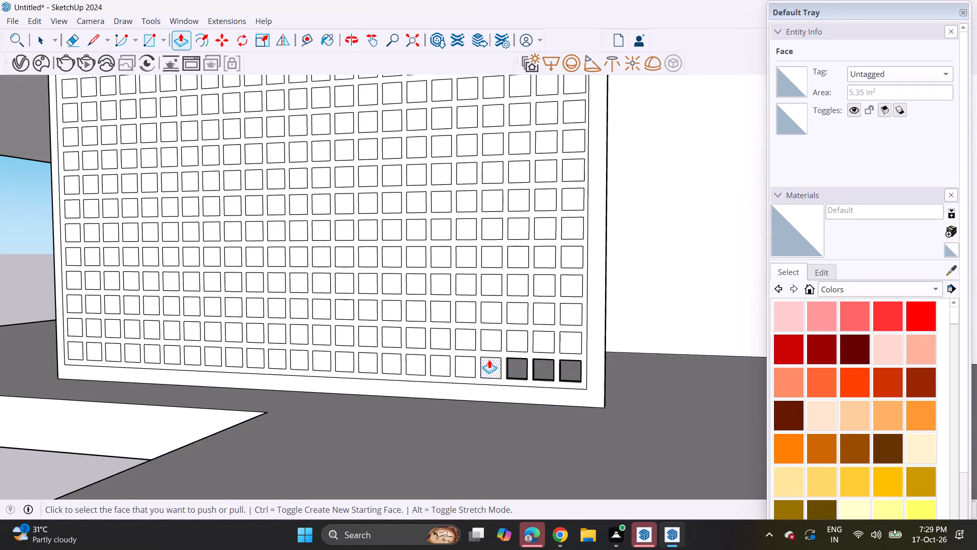
double_click(489, 360)
double_click(460, 366)
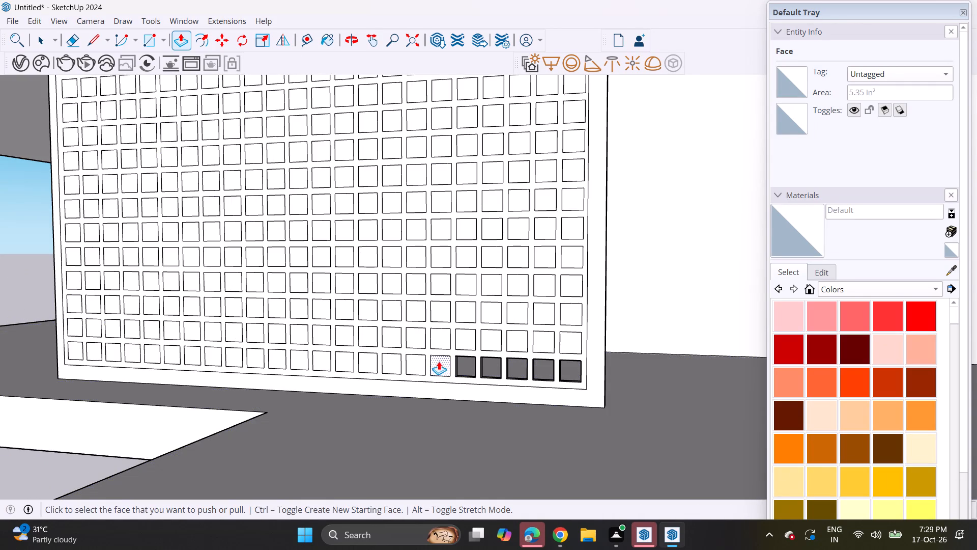
double_click(440, 360)
Push the next seven squares of the grid's bottom row through the wall with the same depth.
scroll(442, 369, down, 3)
shift+middle_drag(440, 364, 575, 397)
scroll(579, 399, up, 2)
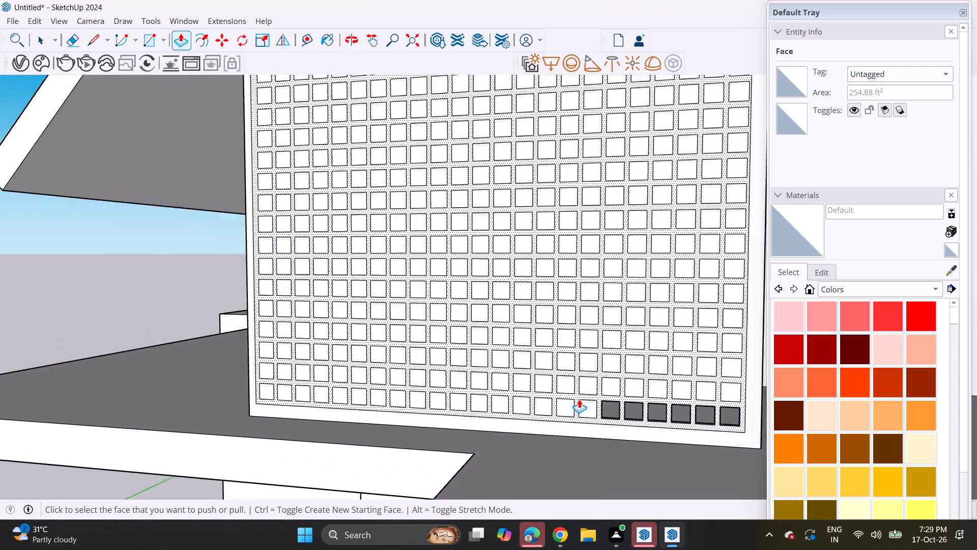
scroll(579, 399, up, 3)
double_click(587, 402)
double_click(556, 401)
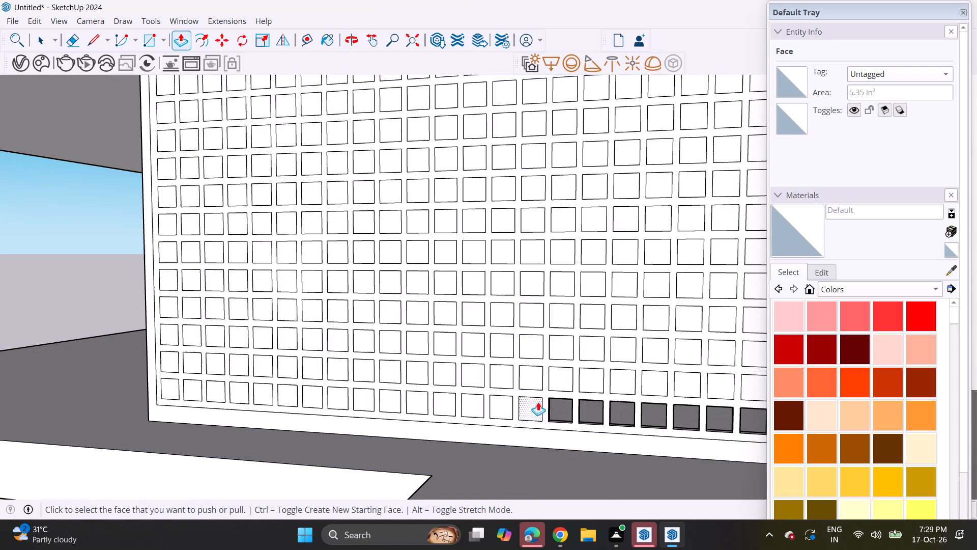
double_click(535, 403)
double_click(497, 404)
double_click(481, 405)
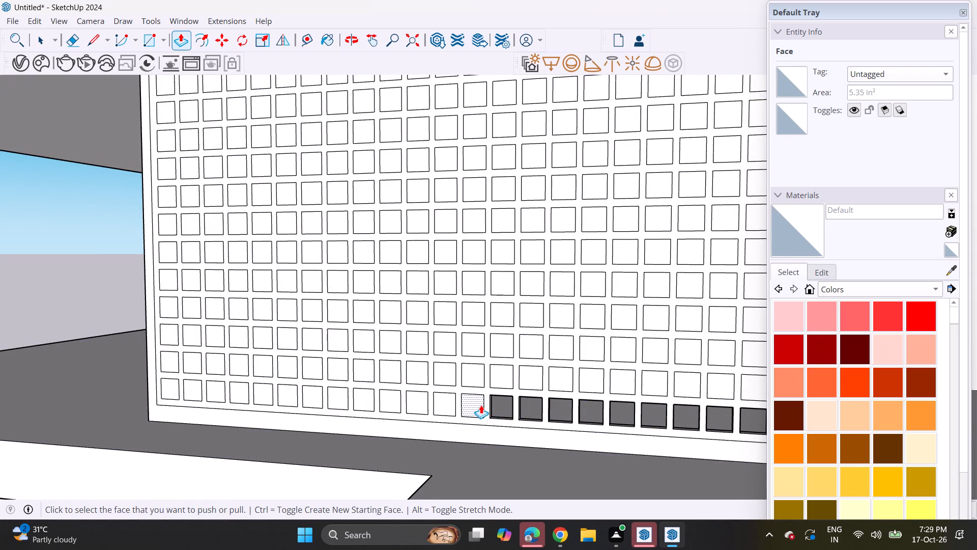
double_click(453, 404)
double_click(411, 402)
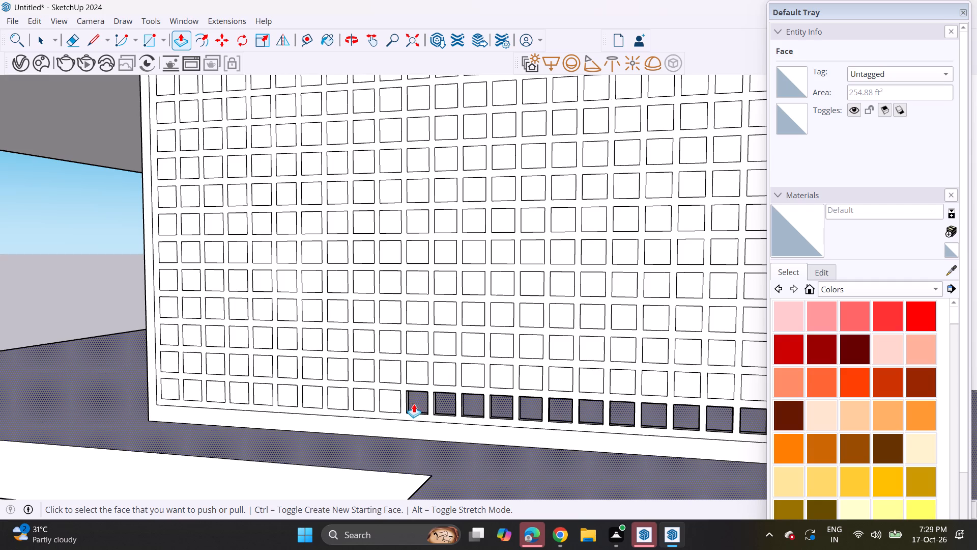
Push the next four bottom-row squares through the wall, undoing and redoing the last one.
double_click(381, 393)
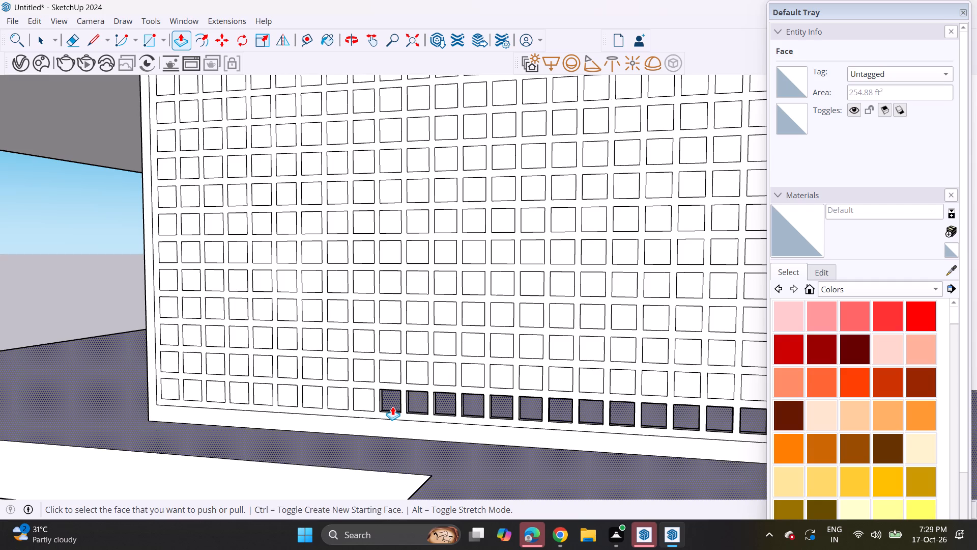
double_click(368, 395)
double_click(332, 395)
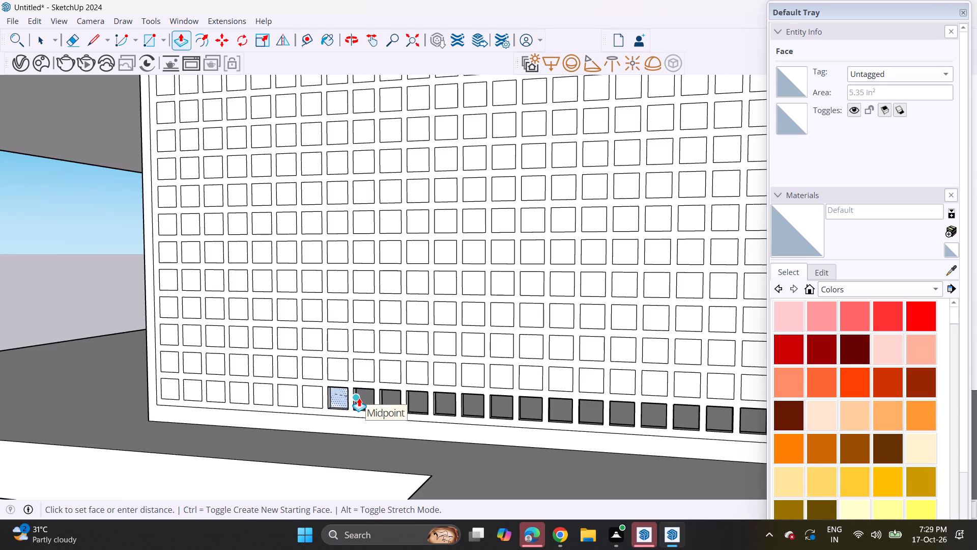
click(359, 398)
double_click(312, 396)
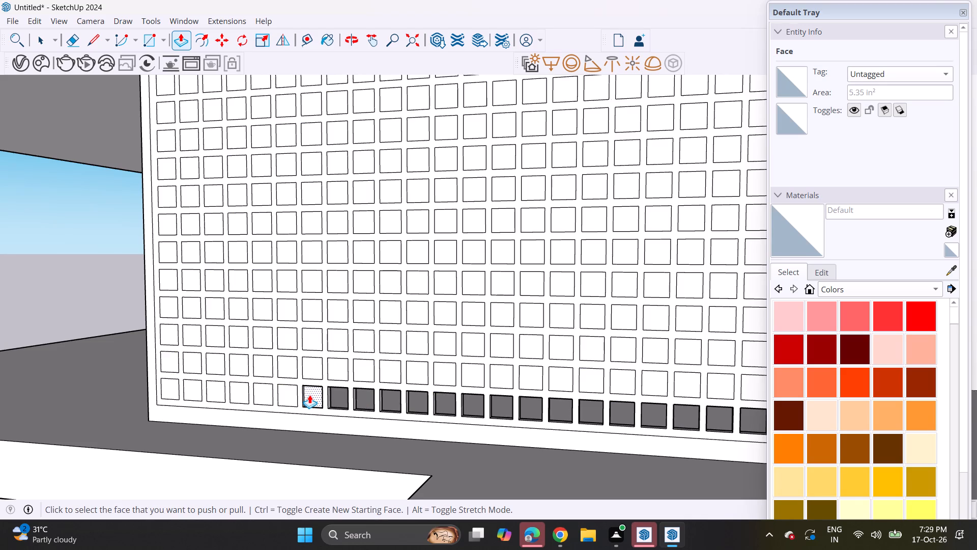
scroll(325, 389, up, 7)
key(ctrl+z)
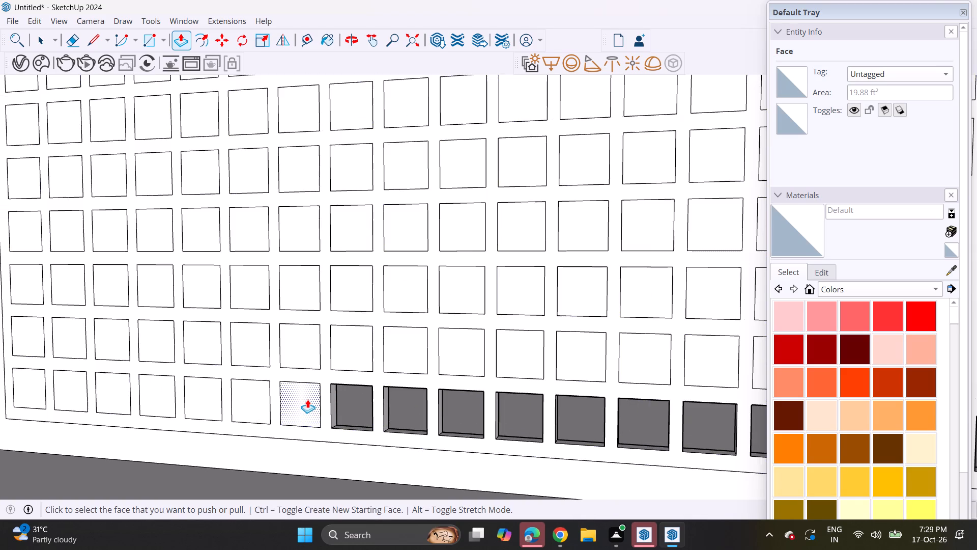
click(306, 399)
click(337, 408)
Push the next four squares of the grid's bottom row through the wall with the same depth.
double_click(243, 398)
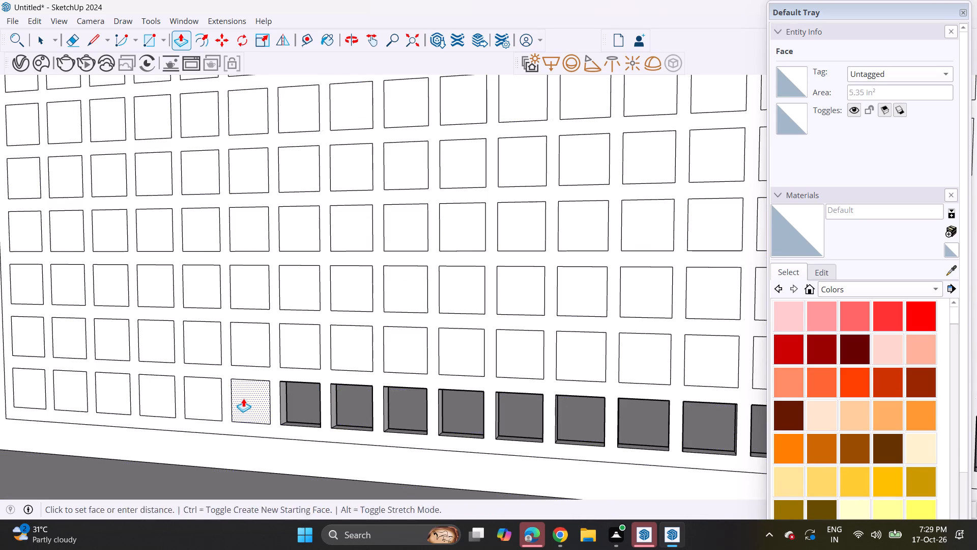
double_click(199, 400)
double_click(157, 396)
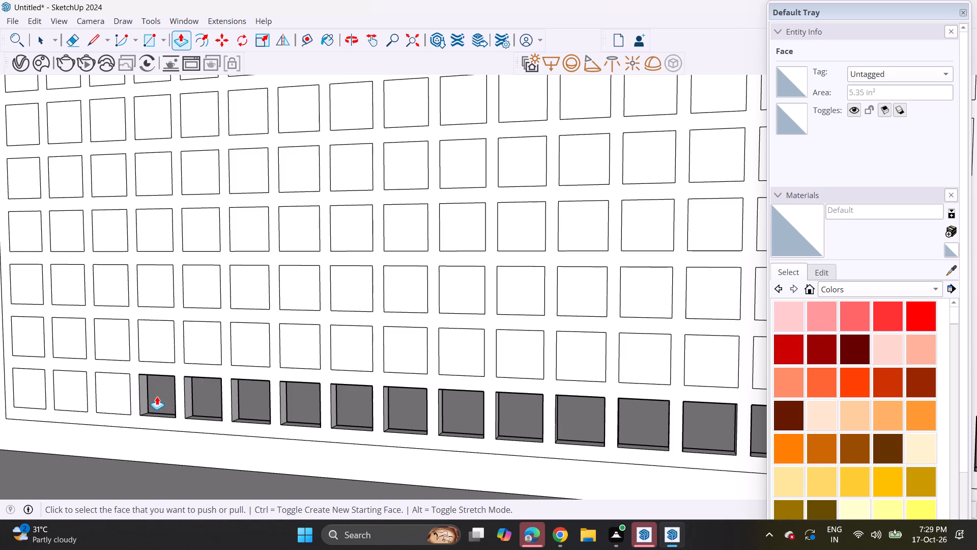
triple_click(105, 397)
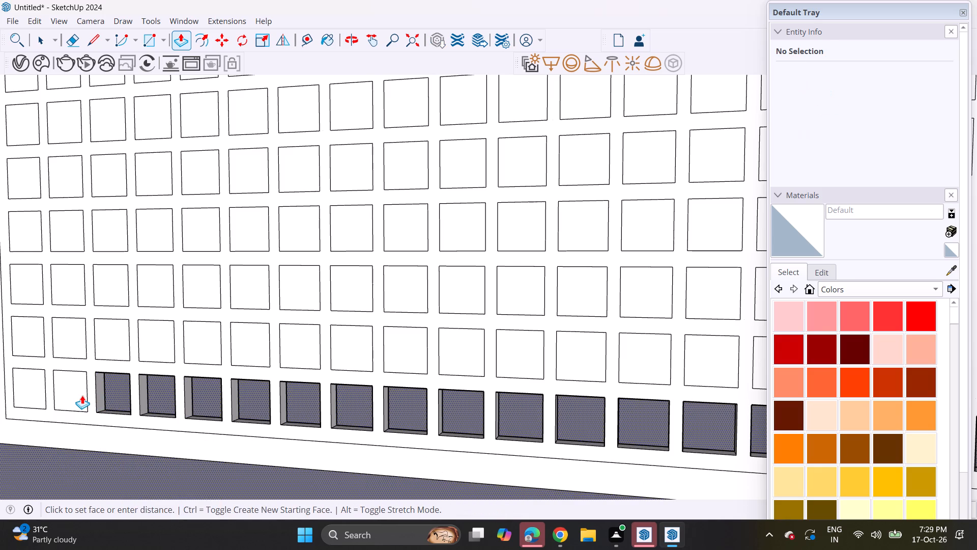
key(Escape)
Push the last two bottom-row squares through the wall, undoing the outward push and matching the depth of the neighbouring openings.
double_click(75, 392)
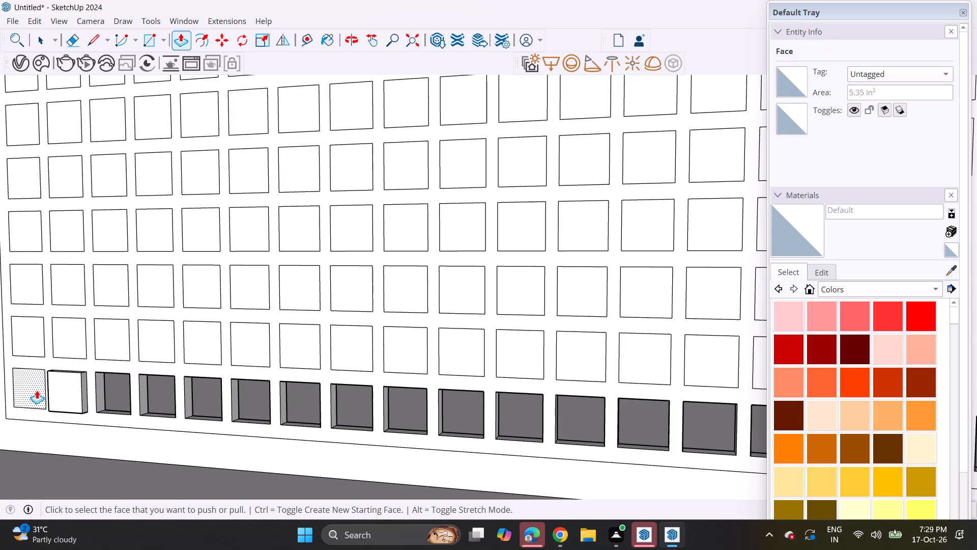
key(ctrl+z)
drag(66, 393, 71, 396)
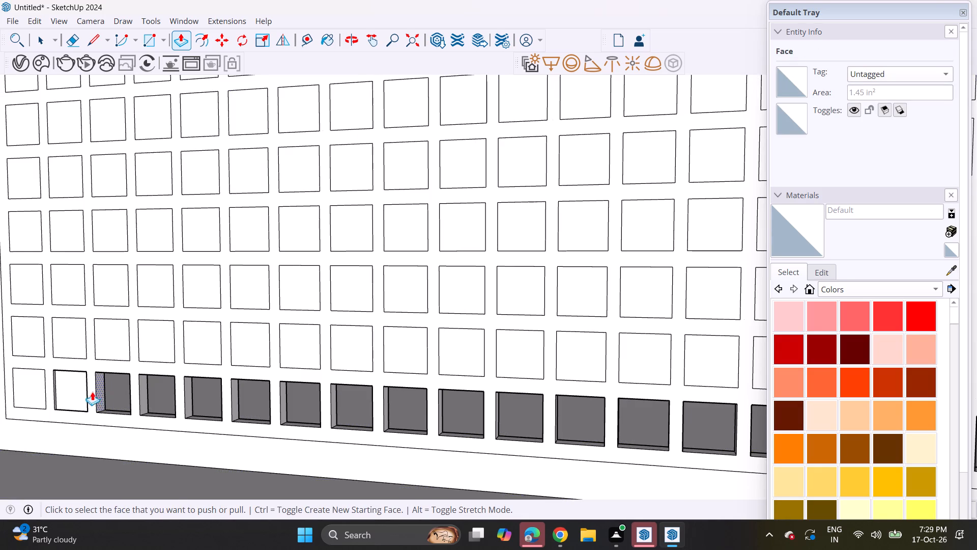
key(Escape)
key(Escape)
click(70, 397)
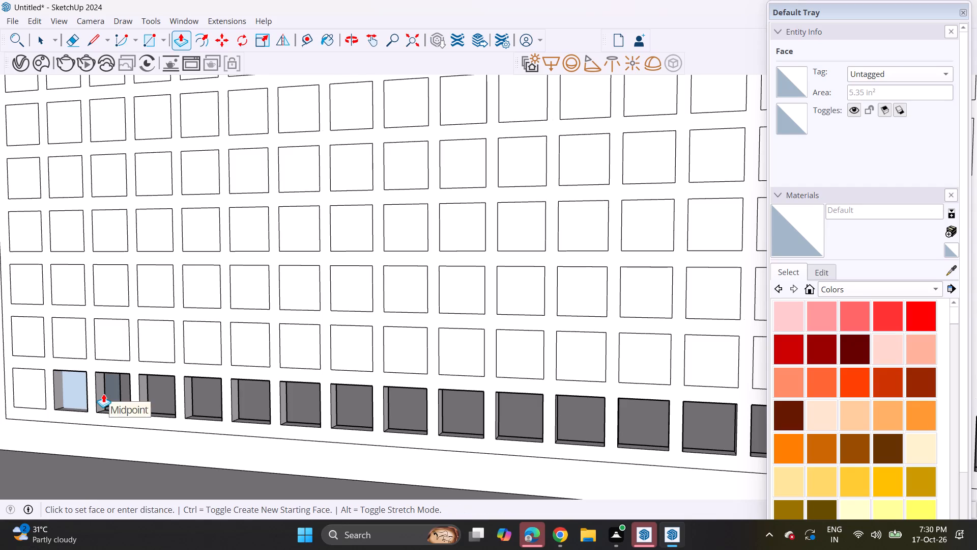
click(105, 397)
double_click(37, 394)
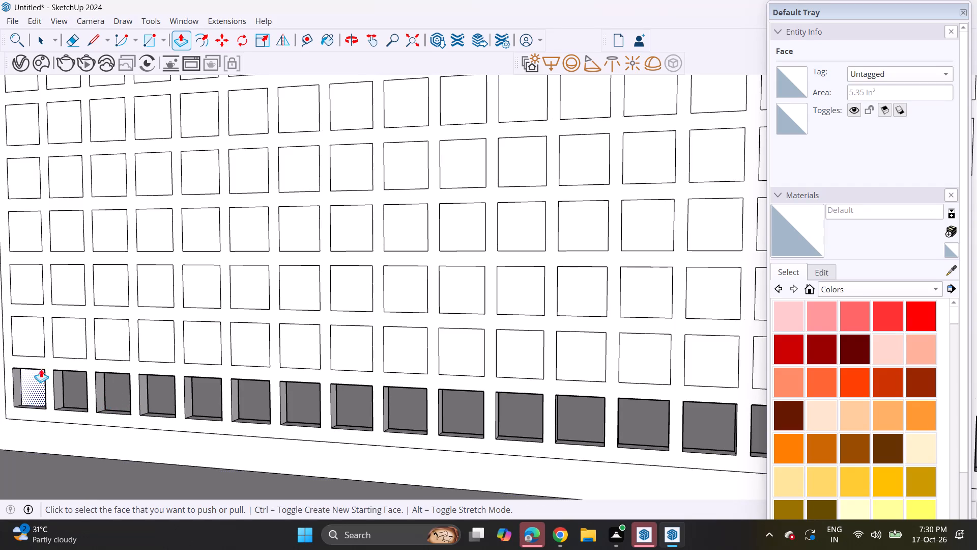
click(37, 392)
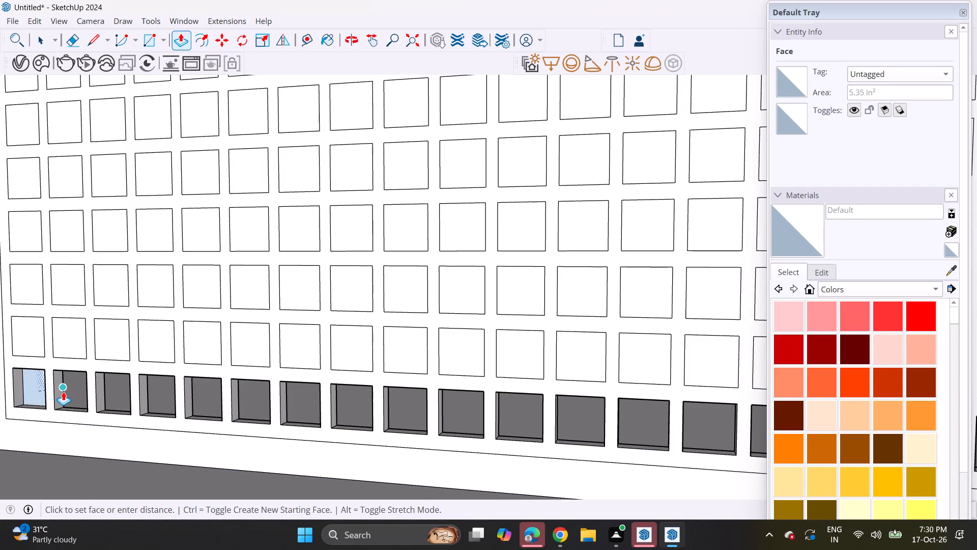
click(63, 392)
Push the first two squares of the second row through the wall, starting above the last bottom-row opening and matching its depth.
double_click(26, 347)
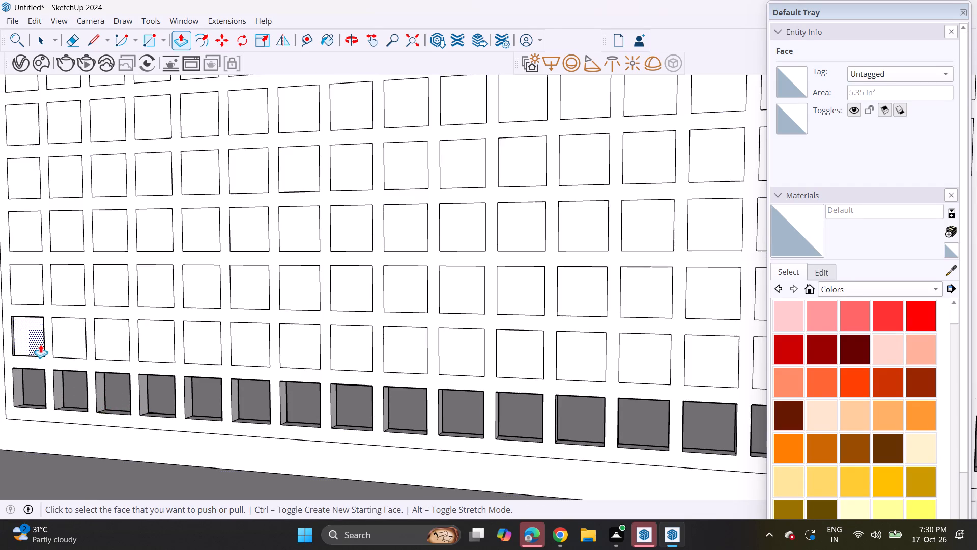
click(34, 339)
click(61, 379)
double_click(67, 348)
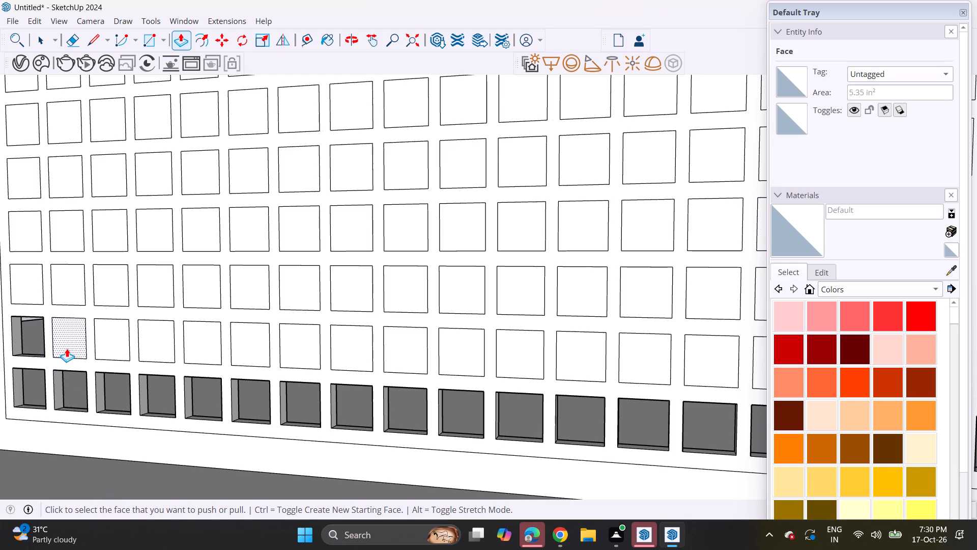
click(74, 338)
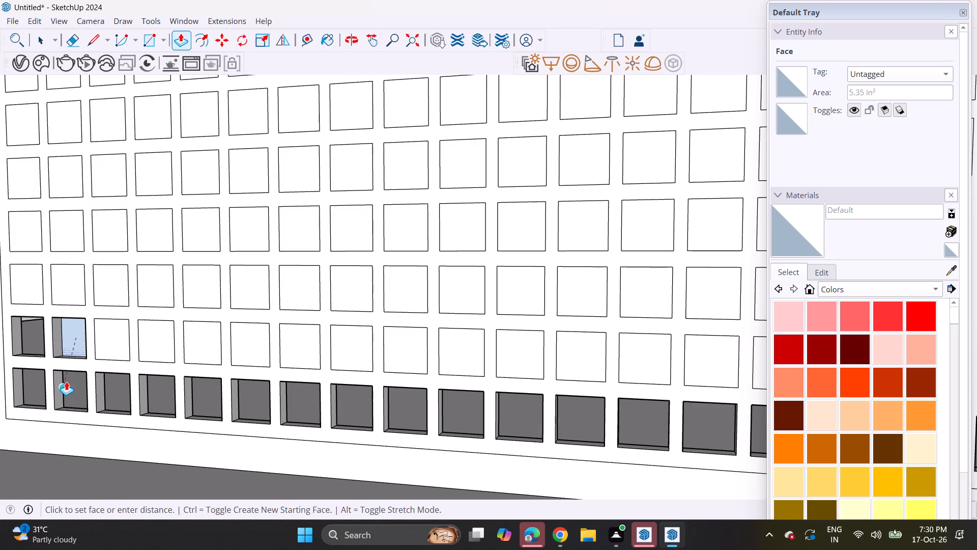
click(66, 381)
Push the third and fourth squares of the second row through the wall, matching the depth of the adjacent openings.
double_click(115, 334)
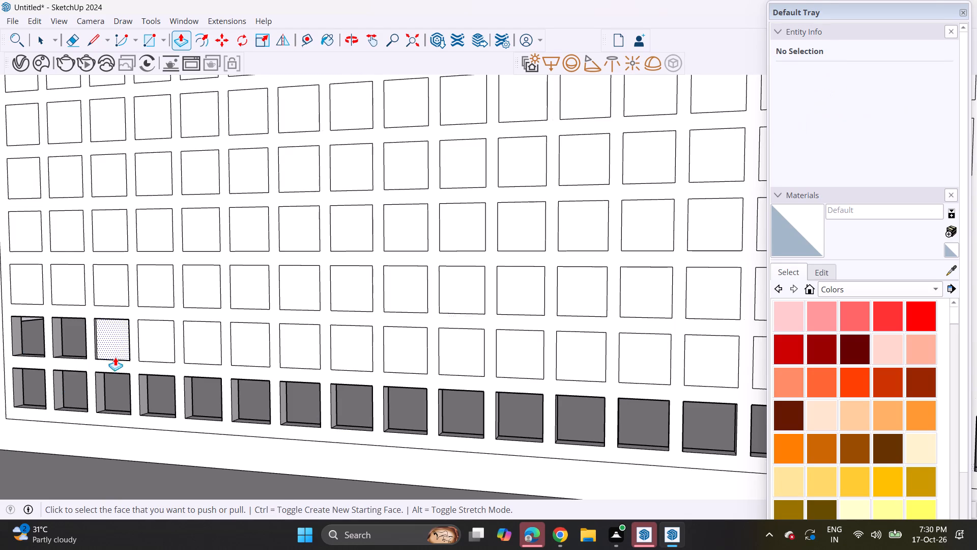
middle_drag(108, 347, 302, 371)
scroll(266, 364, down, 4)
middle_drag(207, 371, 297, 389)
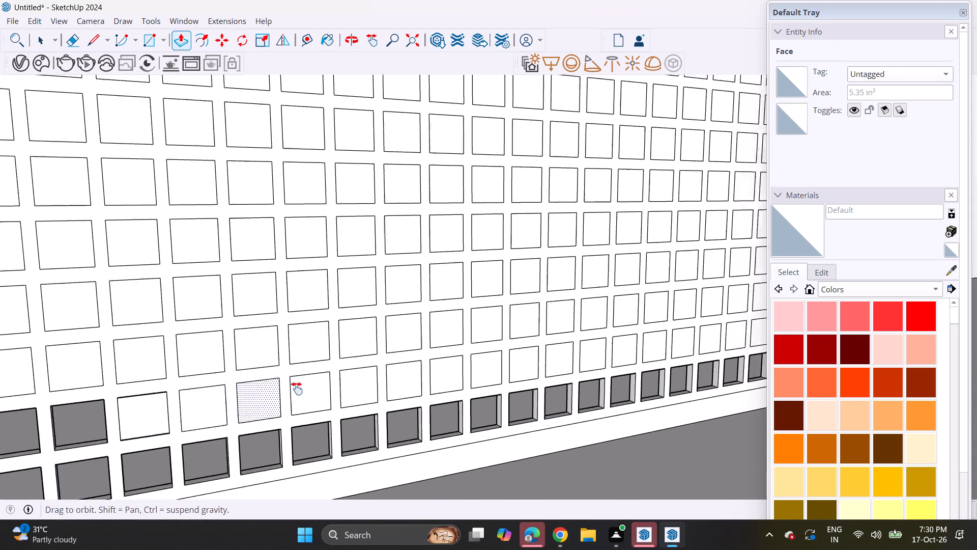
middle_drag(297, 389, 365, 363)
click(244, 396)
middle_drag(233, 384, 319, 397)
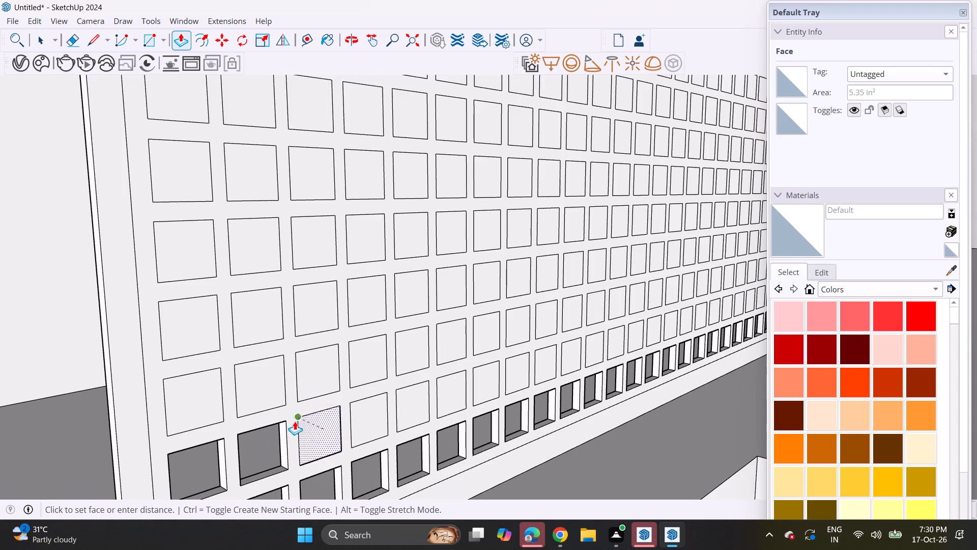
click(279, 447)
double_click(369, 425)
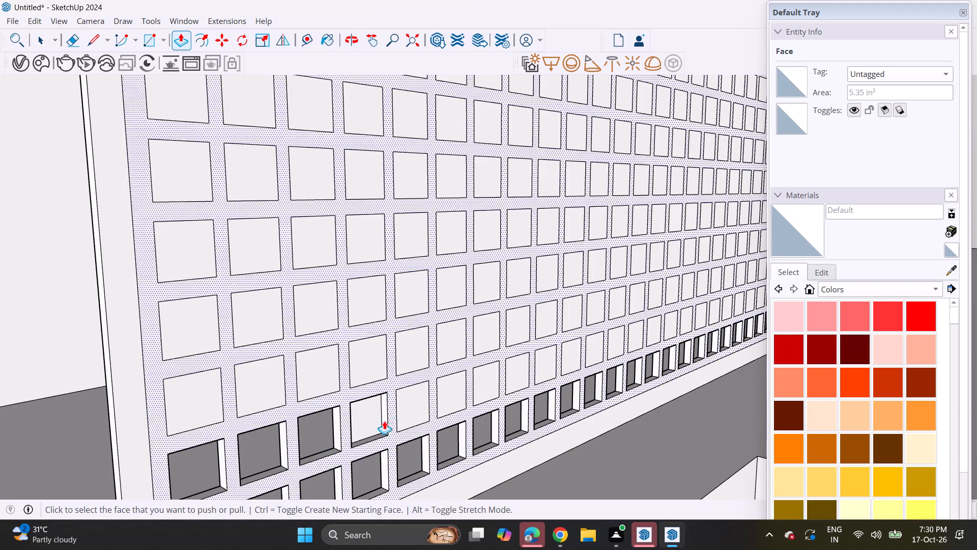
click(363, 426)
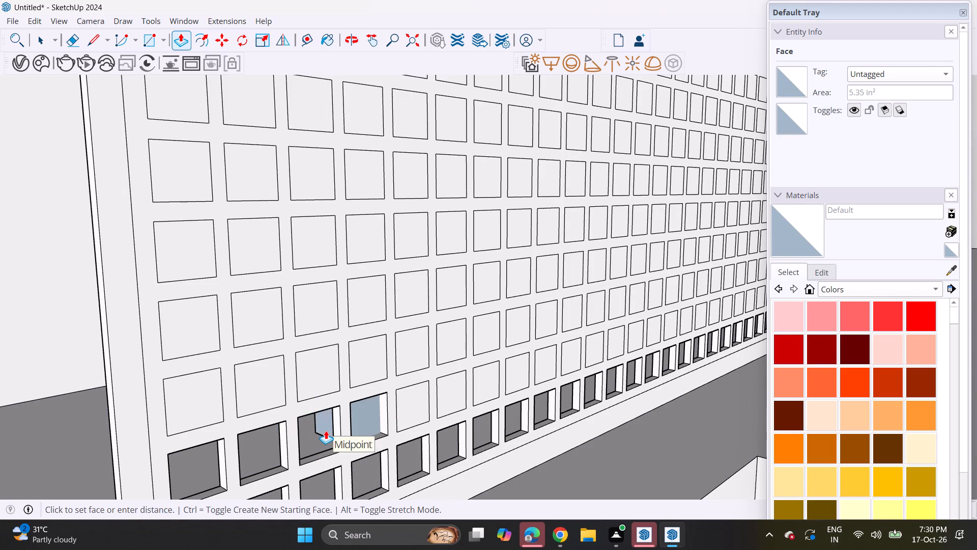
click(334, 437)
Push the fifth and sixth second-row squares through the wall to the adjacent openings' depth, undoing the mistaken push at the sixth.
double_click(413, 412)
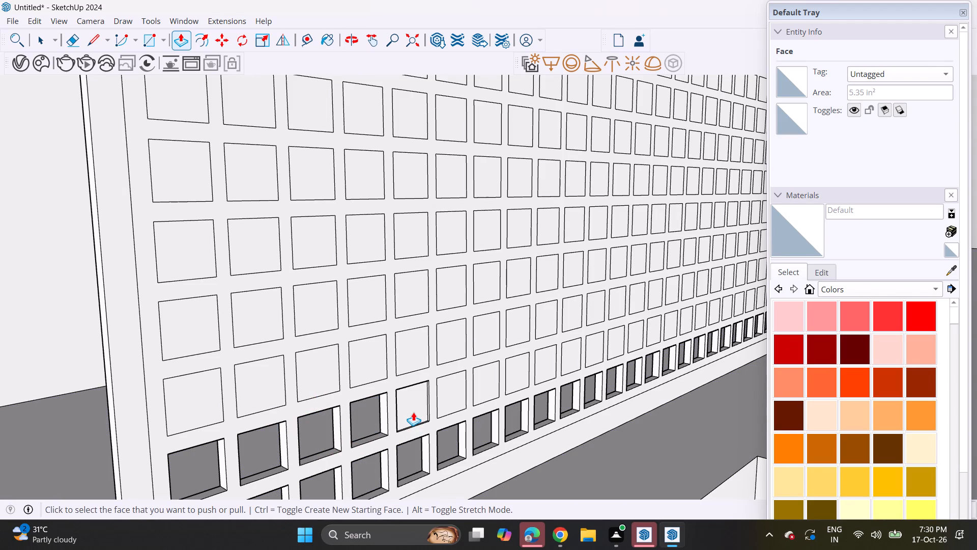
click(413, 412)
key(Escape)
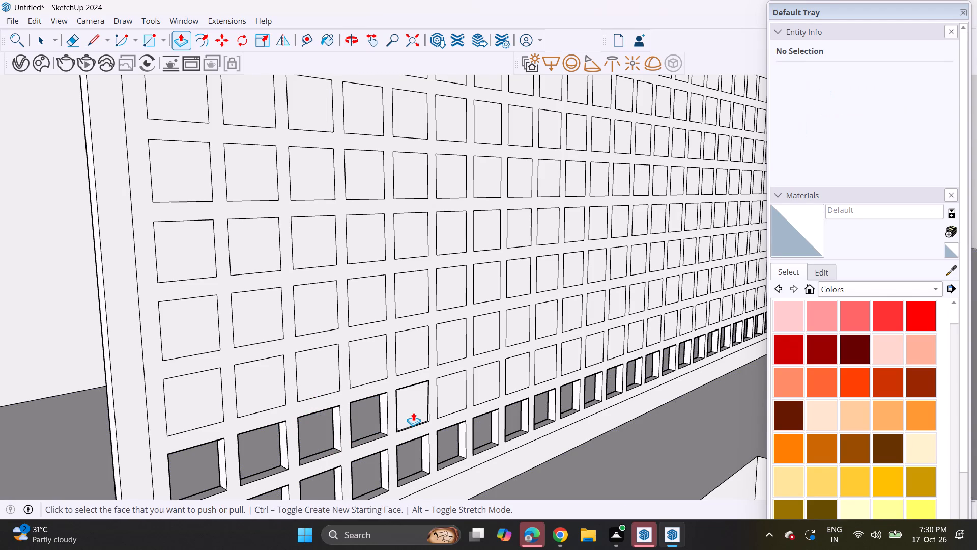
click(414, 410)
click(382, 413)
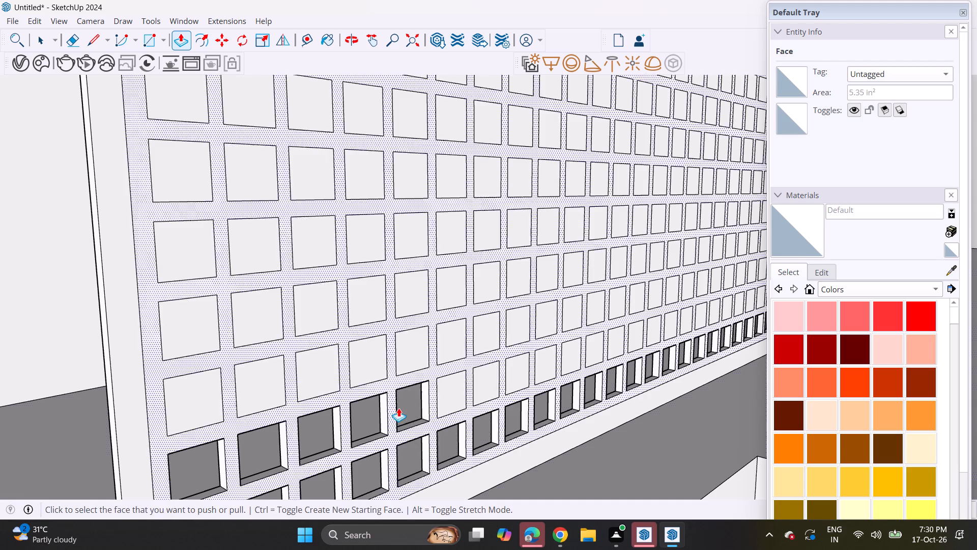
double_click(453, 392)
click(453, 392)
click(453, 392)
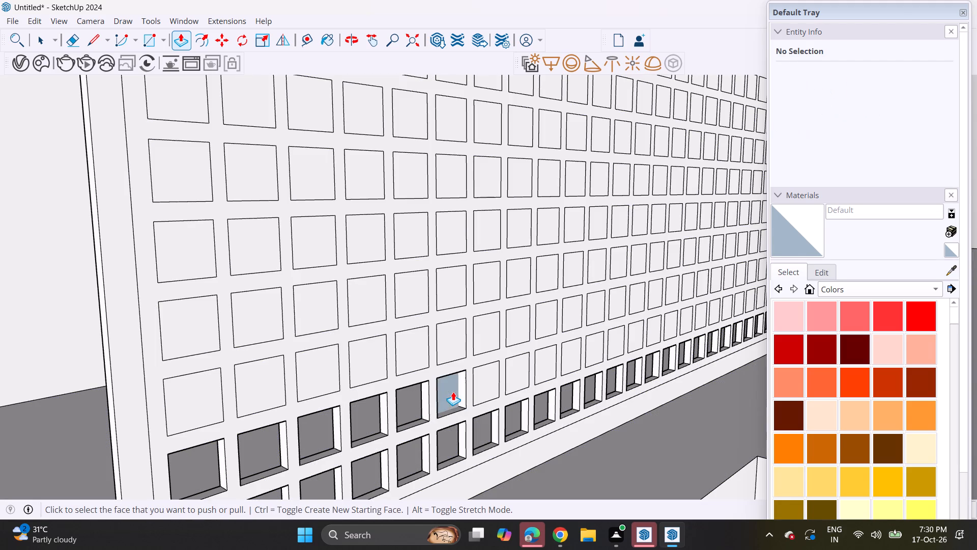
triple_click(448, 394)
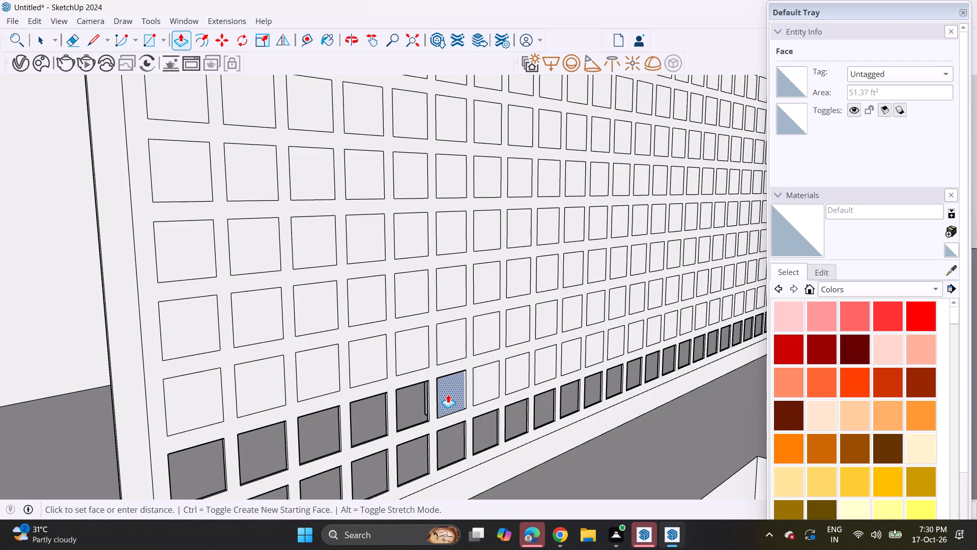
key(ctrl+z)
key(ctrl+z)
click(449, 400)
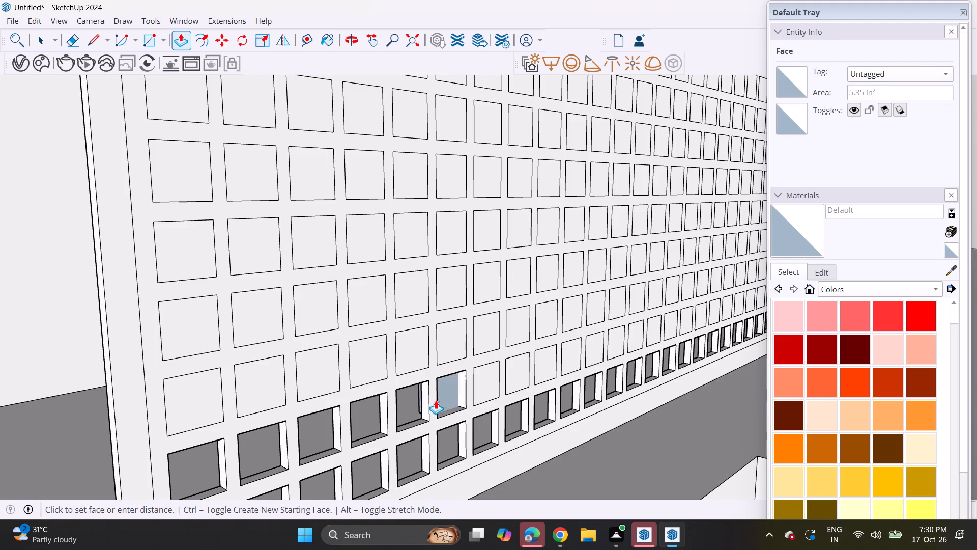
click(423, 400)
Push the seventh to tenth squares of the second row through the wall to the same depth.
double_click(481, 385)
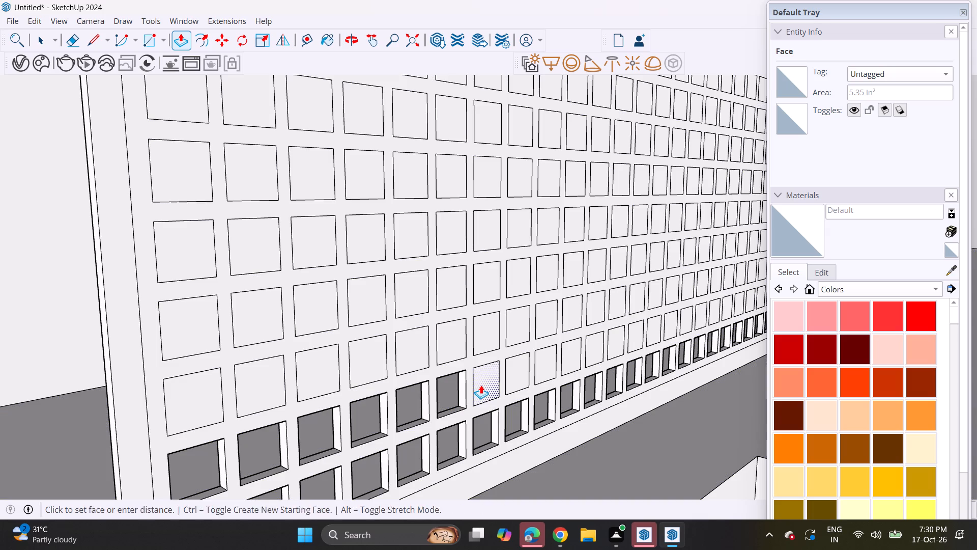
click(484, 390)
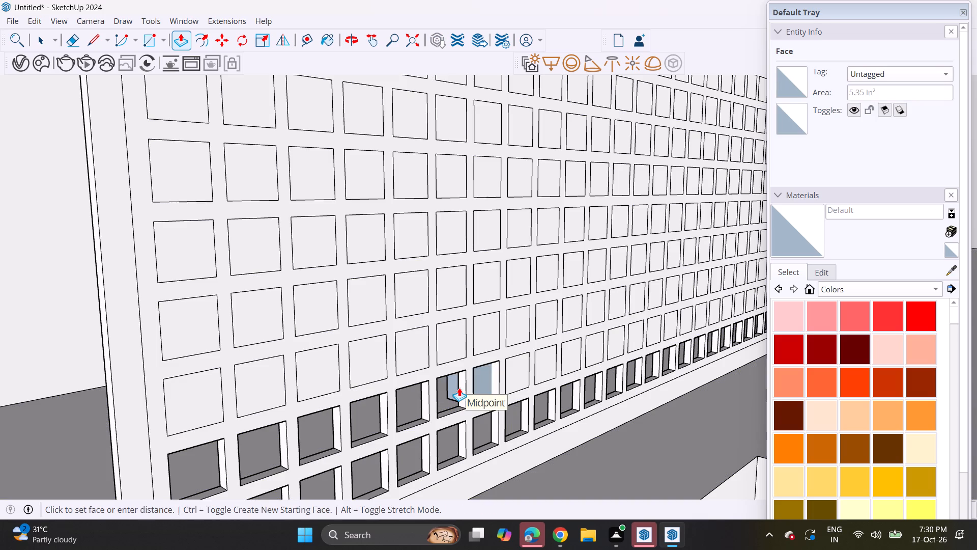
click(459, 391)
scroll(519, 368, up, 4)
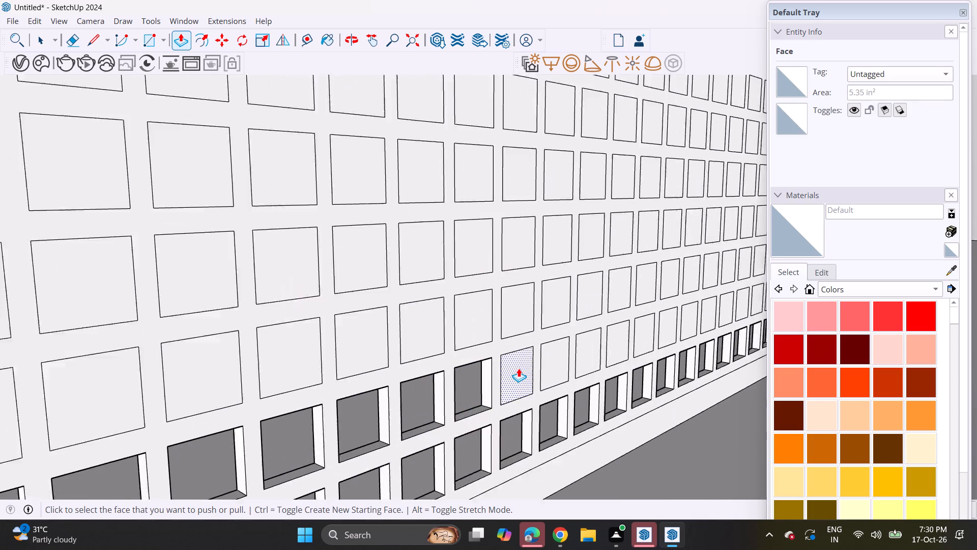
scroll(519, 368, up, 4)
click(515, 378)
click(457, 397)
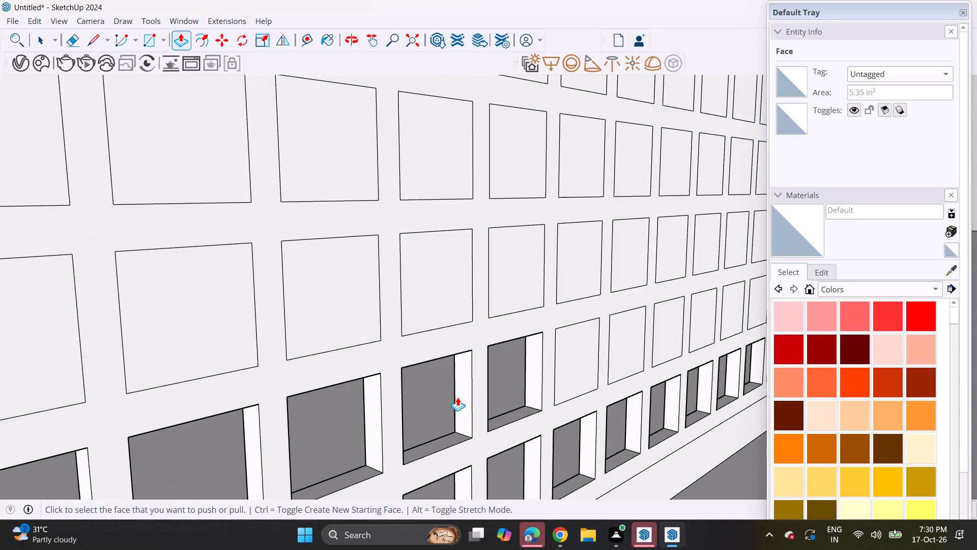
double_click(588, 367)
double_click(614, 356)
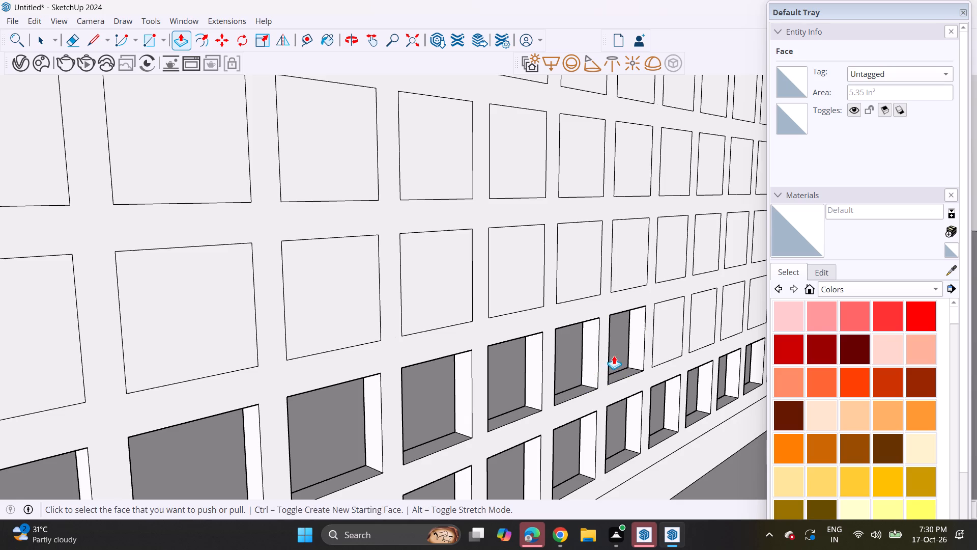
Push the eleventh to fourteenth squares of the second row through the wall with the same depth.
middle_drag(666, 340, 488, 371)
scroll(480, 368, down, 4)
double_click(496, 375)
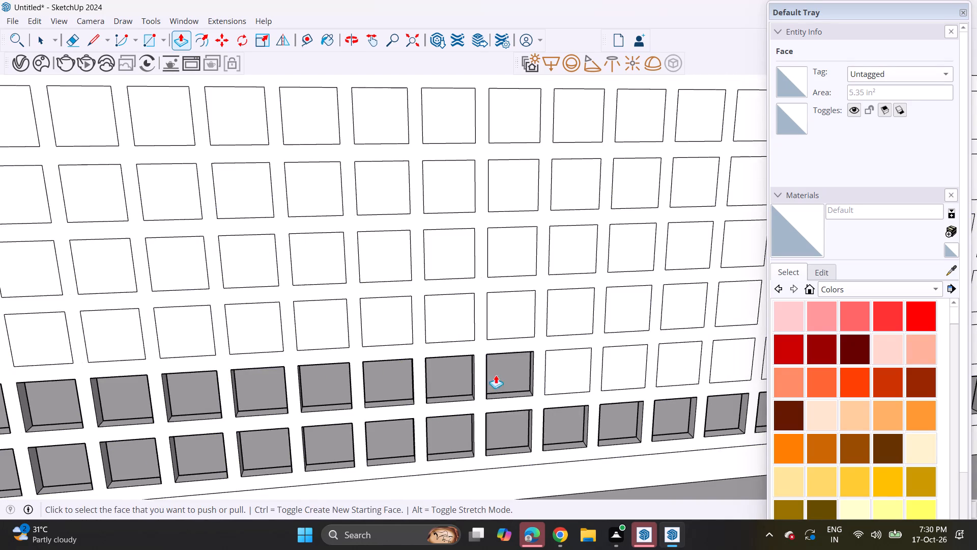
double_click(553, 370)
scroll(644, 371, down, 3)
double_click(638, 368)
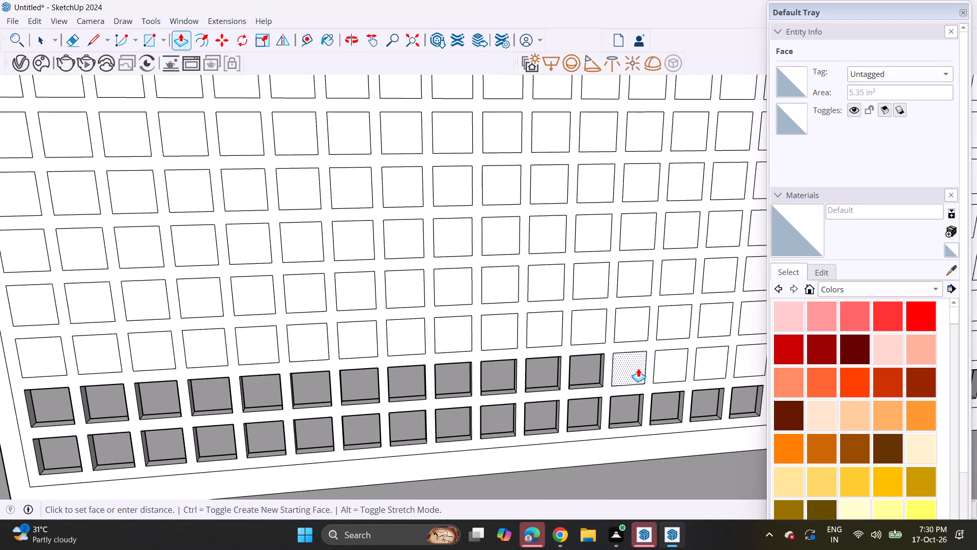
double_click(662, 369)
scroll(701, 367, down, 4)
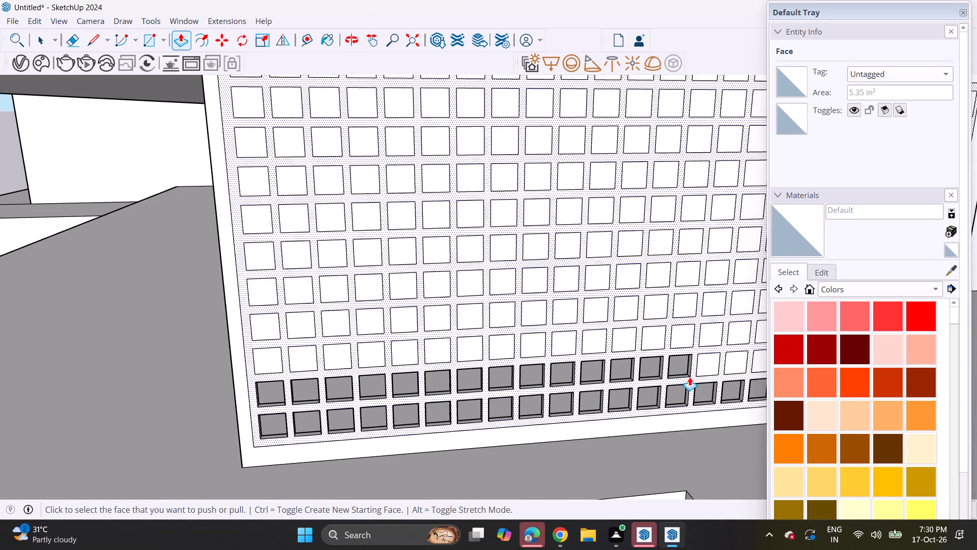
Push the next seven second-row squares through the wall with the same depth, stopping two squares before the row's far end.
middle_drag(689, 377, 486, 376)
scroll(486, 376, up, 1)
double_click(503, 368)
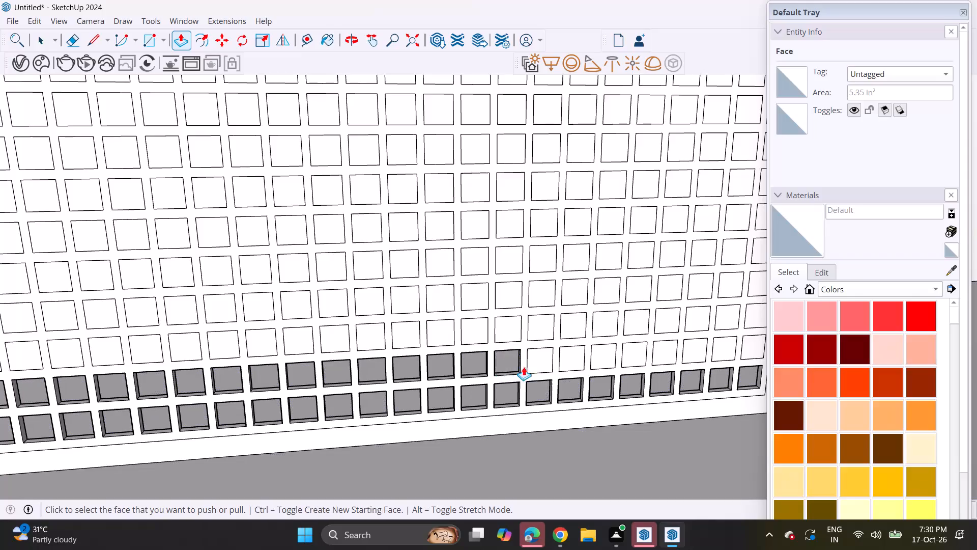
double_click(537, 362)
double_click(567, 351)
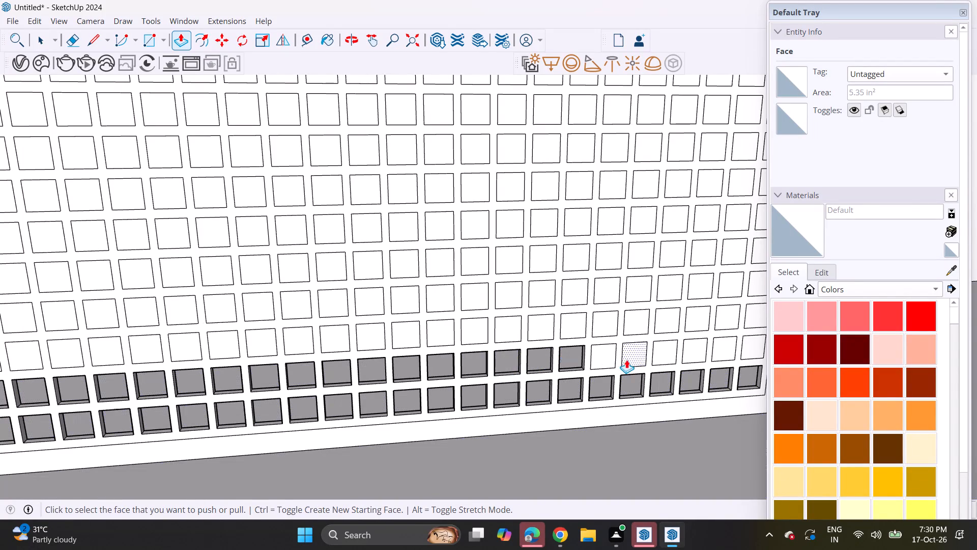
double_click(601, 358)
double_click(633, 355)
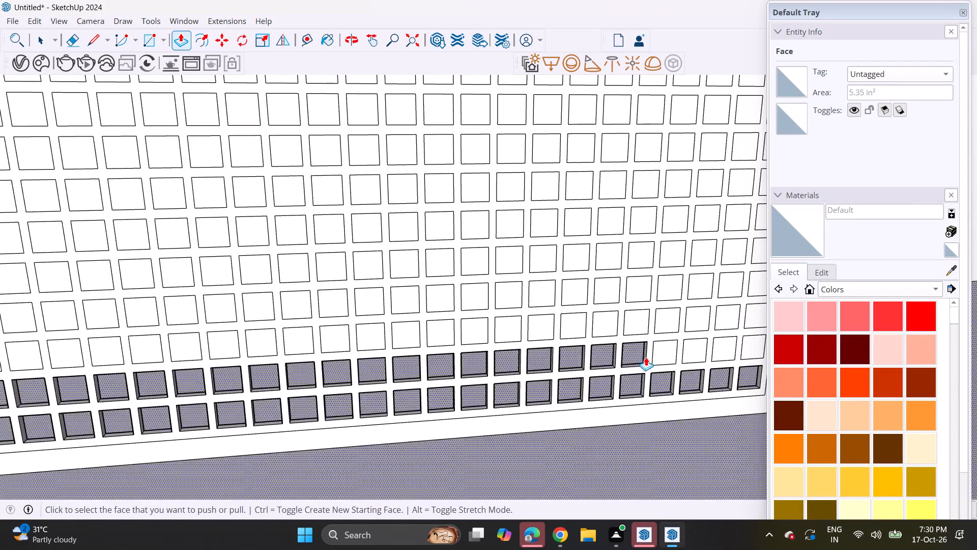
double_click(660, 353)
double_click(692, 349)
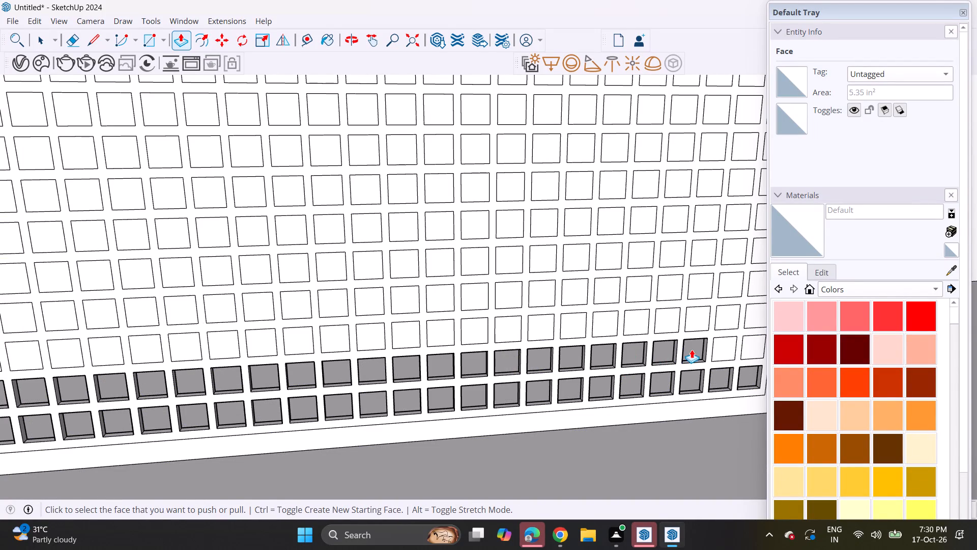
scroll(678, 354, down, 3)
middle_drag(678, 355, 501, 369)
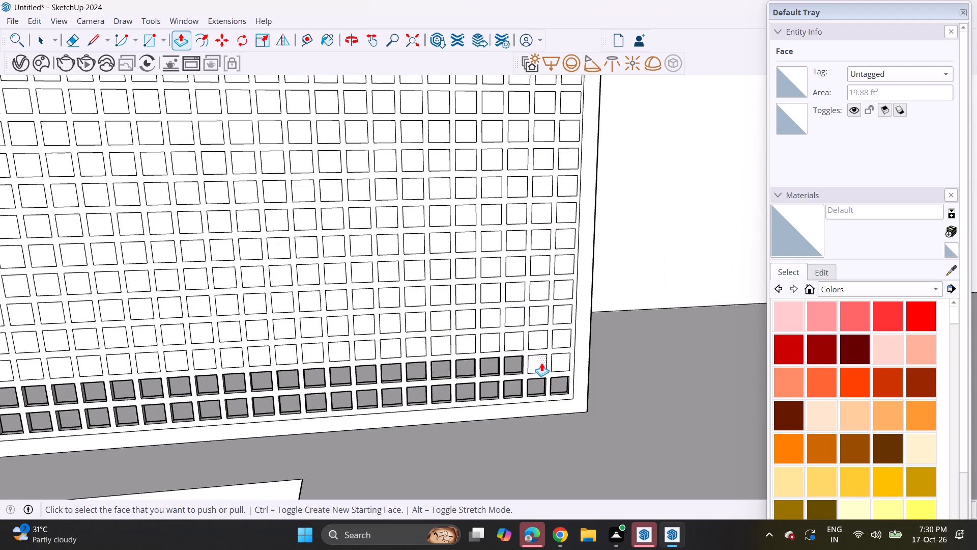
Push the last two squares of the second row through the wall with the same depth.
double_click(541, 363)
double_click(556, 364)
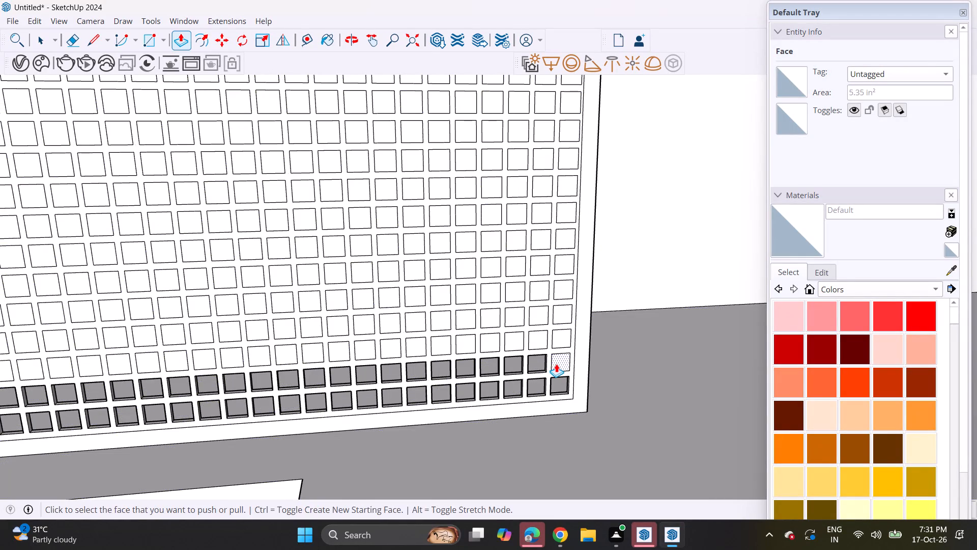
Push the first seven third-row squares through the wall with the same depth, working back from the end where the second row finished.
scroll(559, 333, up, 8)
double_click(561, 332)
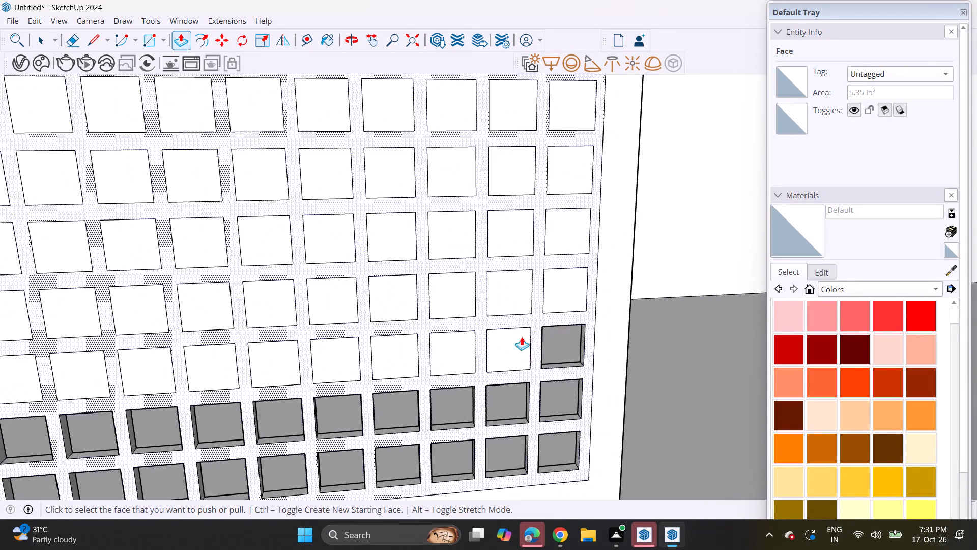
double_click(511, 338)
double_click(442, 341)
double_click(401, 354)
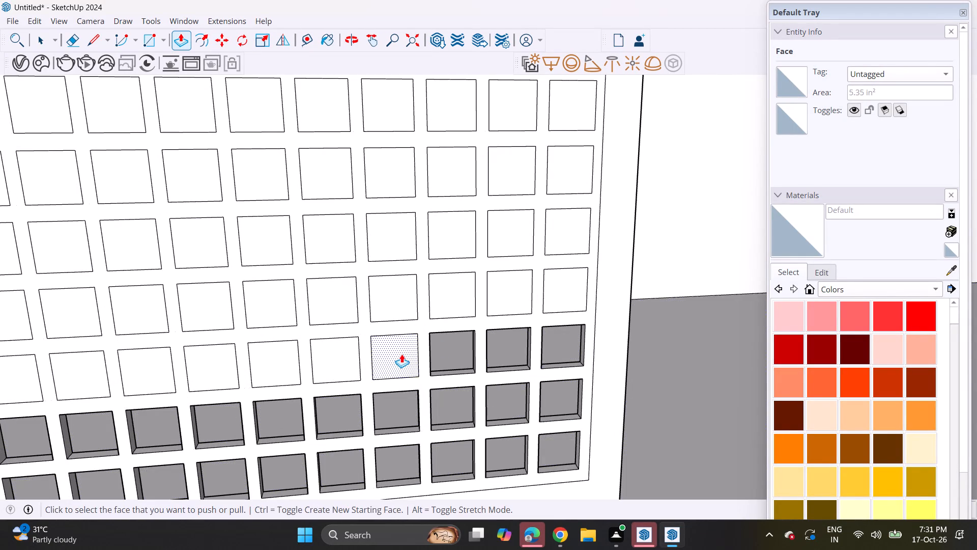
double_click(337, 366)
double_click(293, 363)
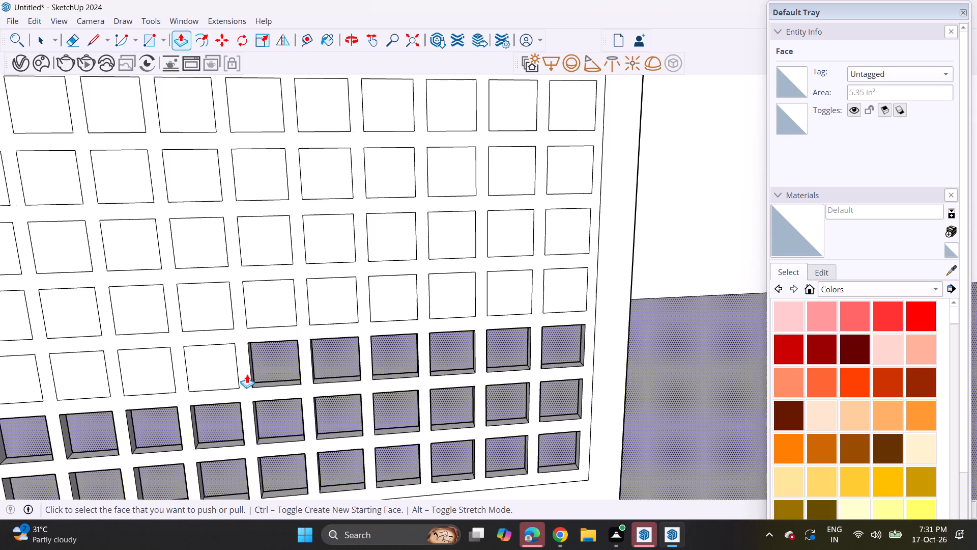
double_click(193, 371)
Push the next ten third-row squares, the eighth to seventeenth from that end, through the wall with the same depth.
scroll(193, 370, down, 4)
shift+middle_drag(197, 371, 419, 373)
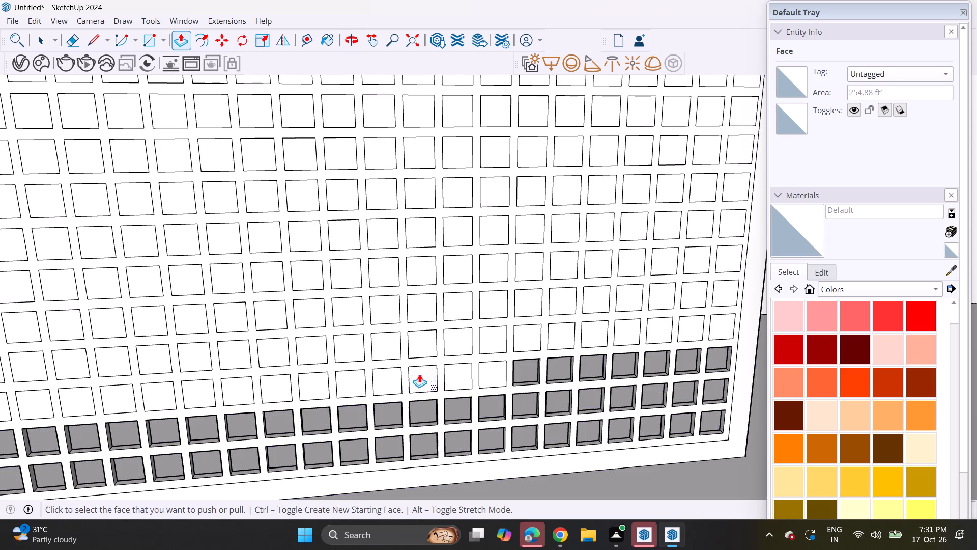
double_click(500, 369)
double_click(457, 376)
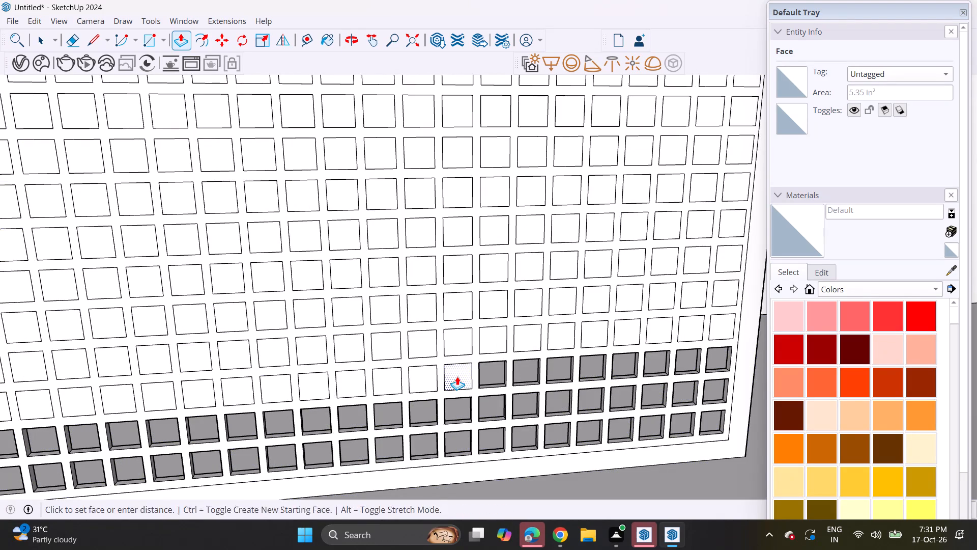
double_click(421, 374)
double_click(391, 380)
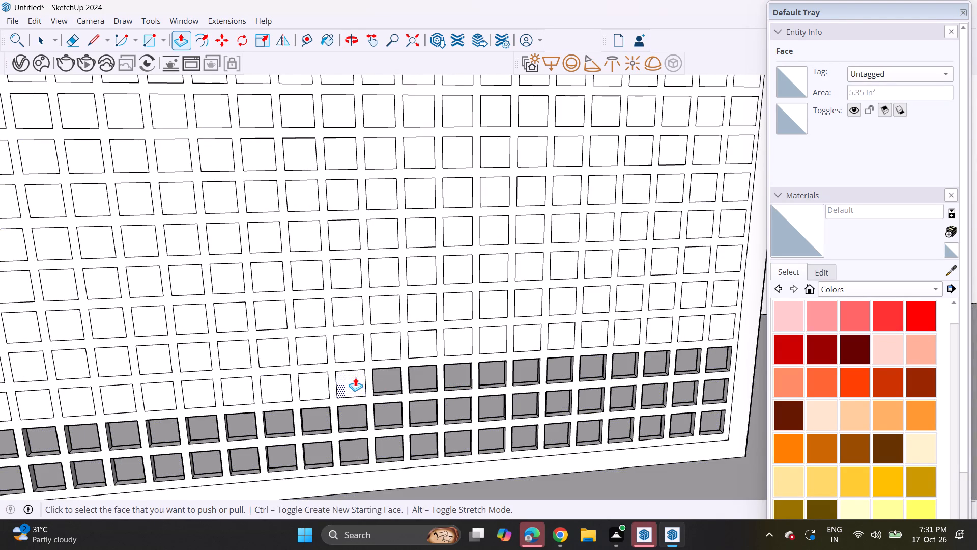
double_click(356, 377)
double_click(322, 386)
double_click(272, 394)
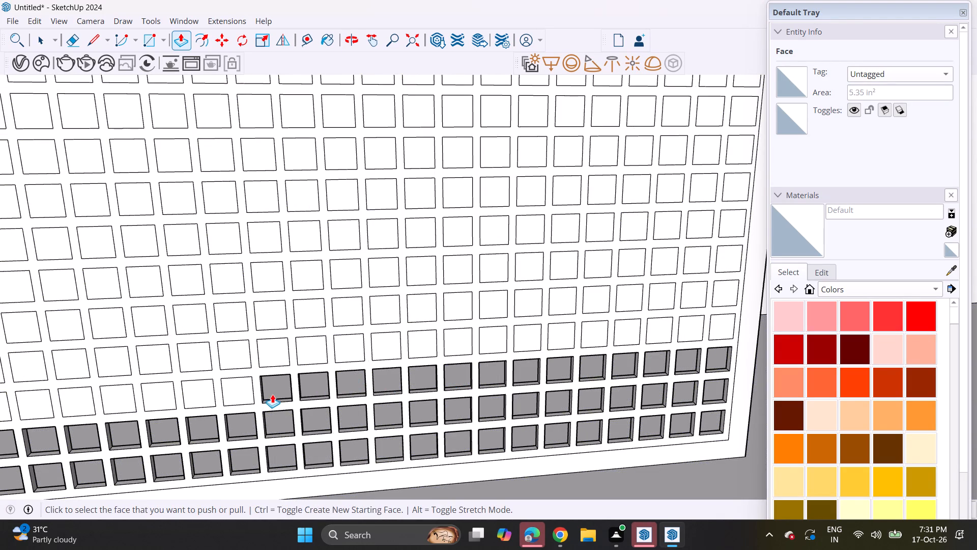
double_click(251, 386)
double_click(199, 396)
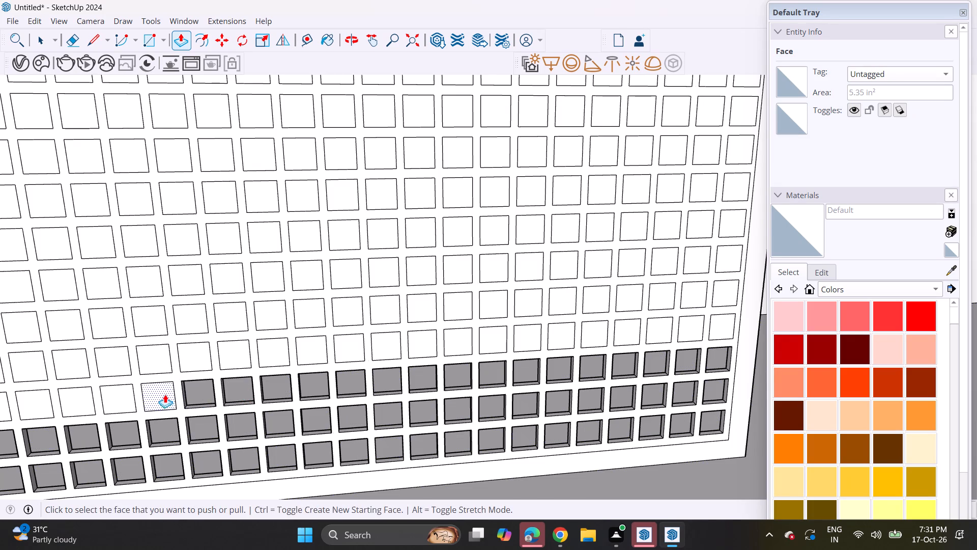
double_click(164, 393)
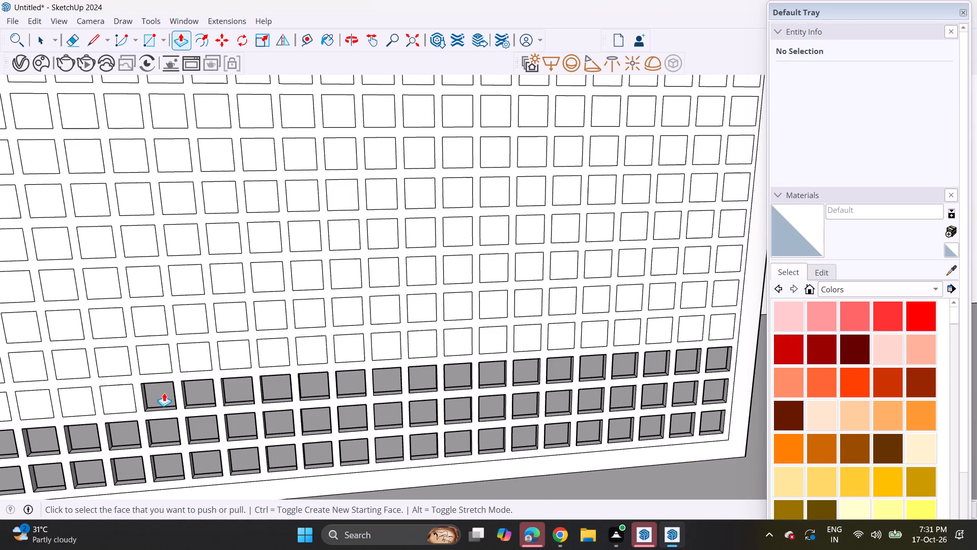
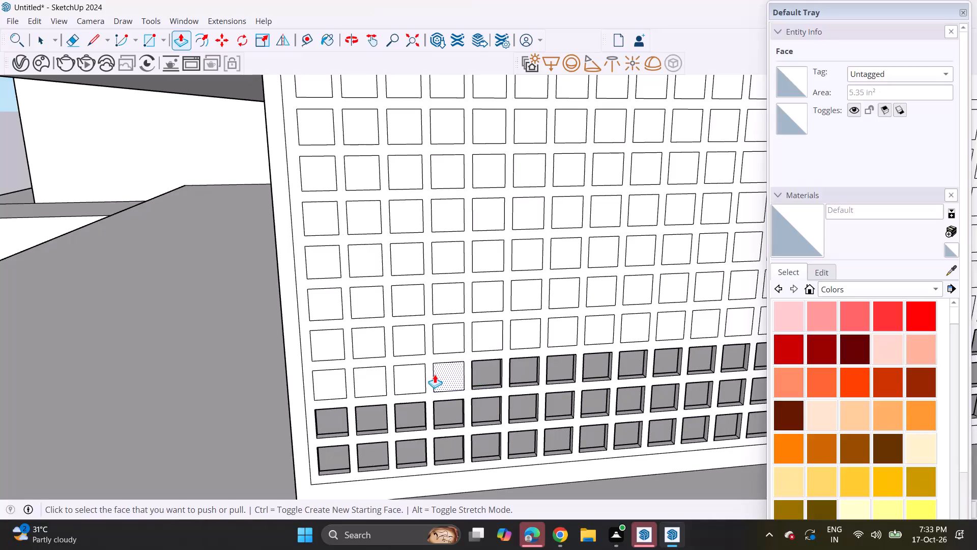
Push the last four squares of the third row through the wall with the same depth.
double_click(448, 377)
double_click(414, 379)
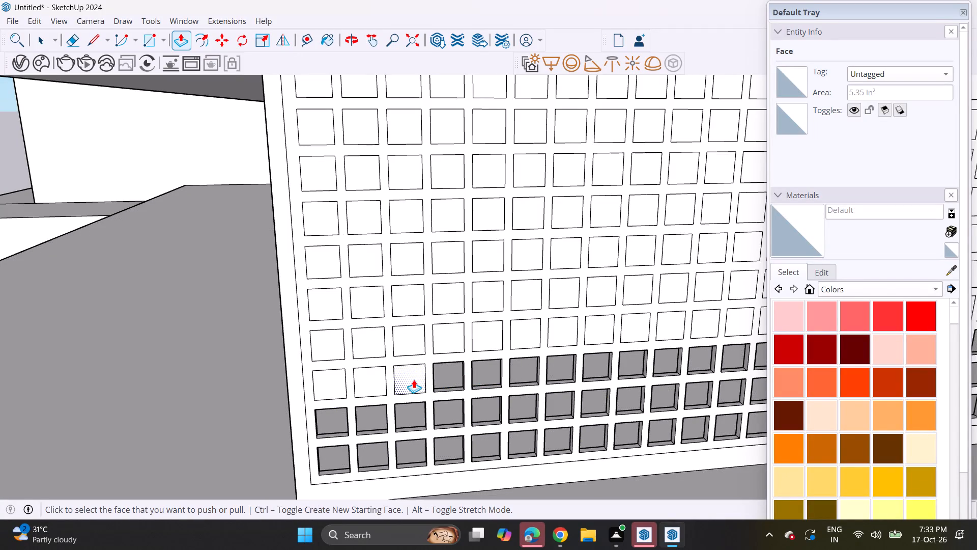
double_click(370, 378)
double_click(327, 383)
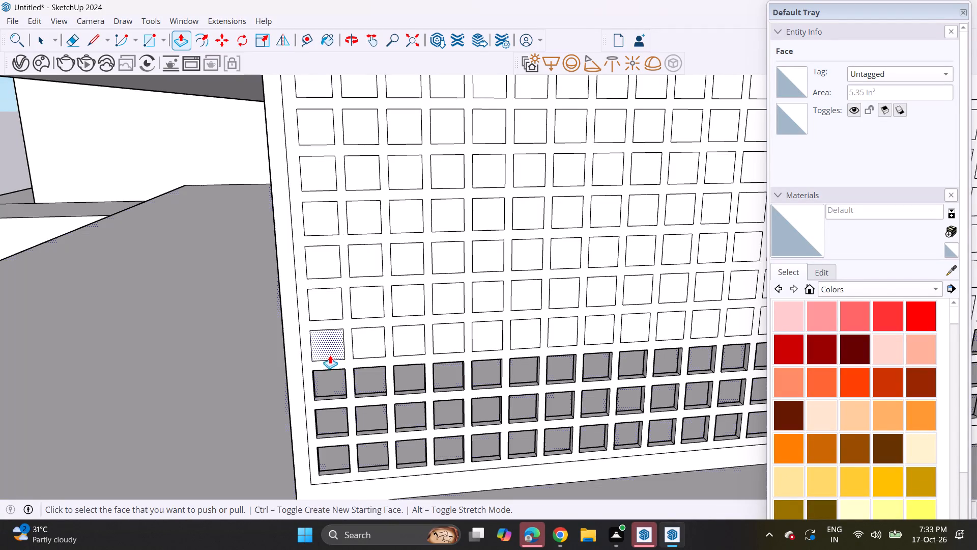
Push the first five fourth-row squares through the wall with the same depth, starting from the end where the third row finished.
double_click(328, 350)
double_click(372, 337)
double_click(415, 342)
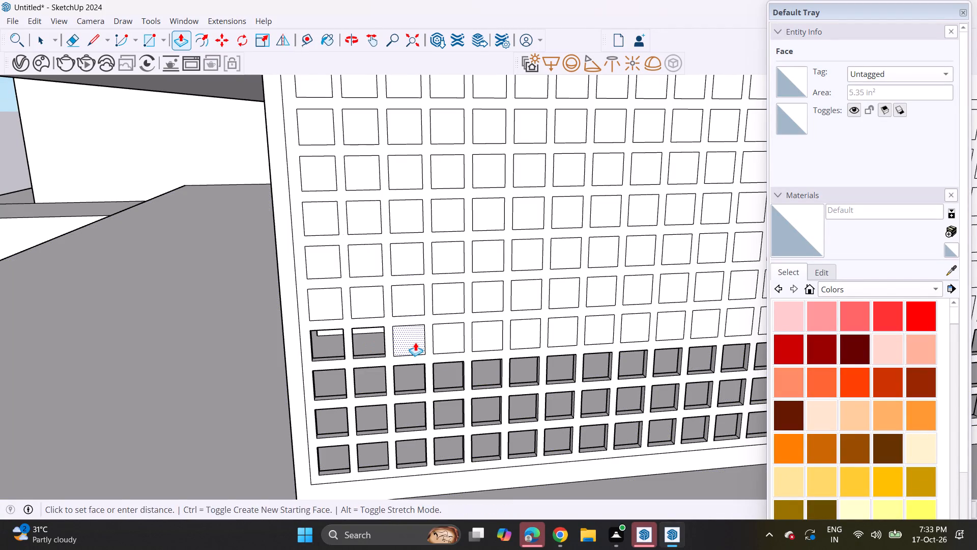
click(457, 338)
drag(457, 338, 463, 340)
click(496, 338)
click(496, 338)
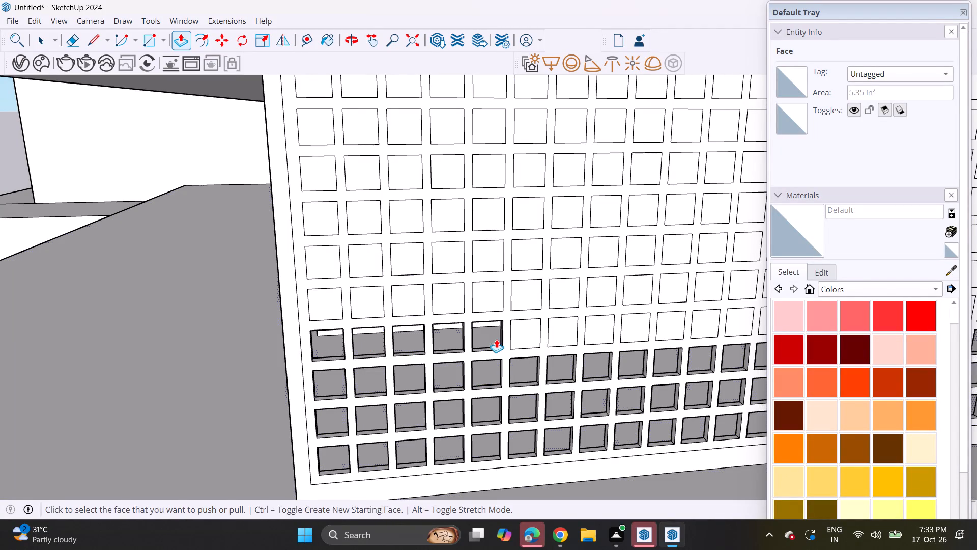
Push the next ten fourth-row squares, the sixth to fifteenth from that end, through the wall with the same depth.
middle_drag(501, 338, 254, 360)
double_click(99, 362)
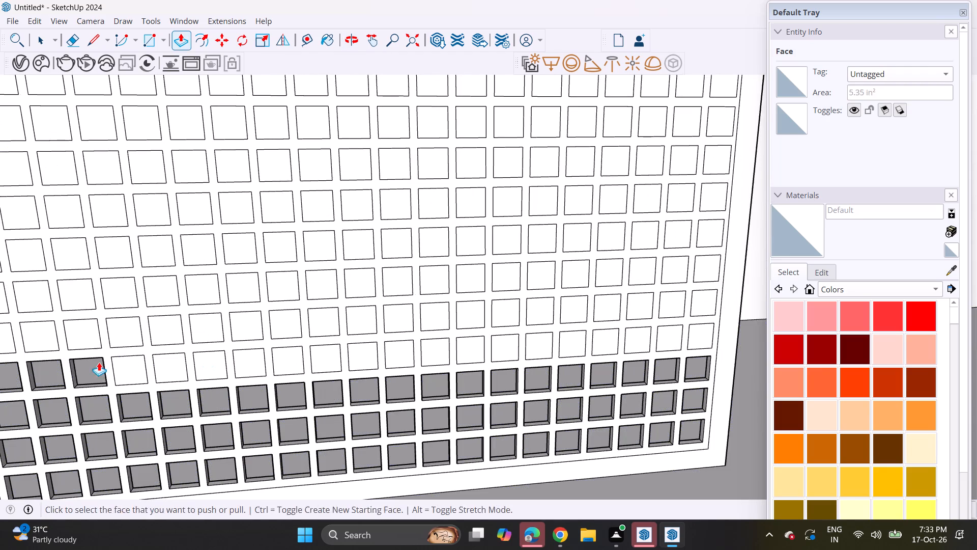
double_click(138, 371)
double_click(171, 371)
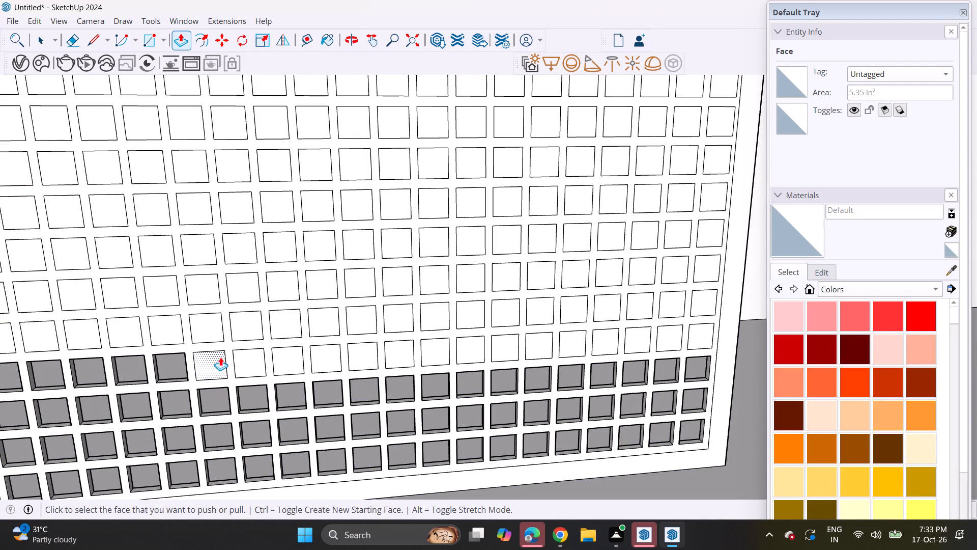
double_click(220, 357)
double_click(254, 361)
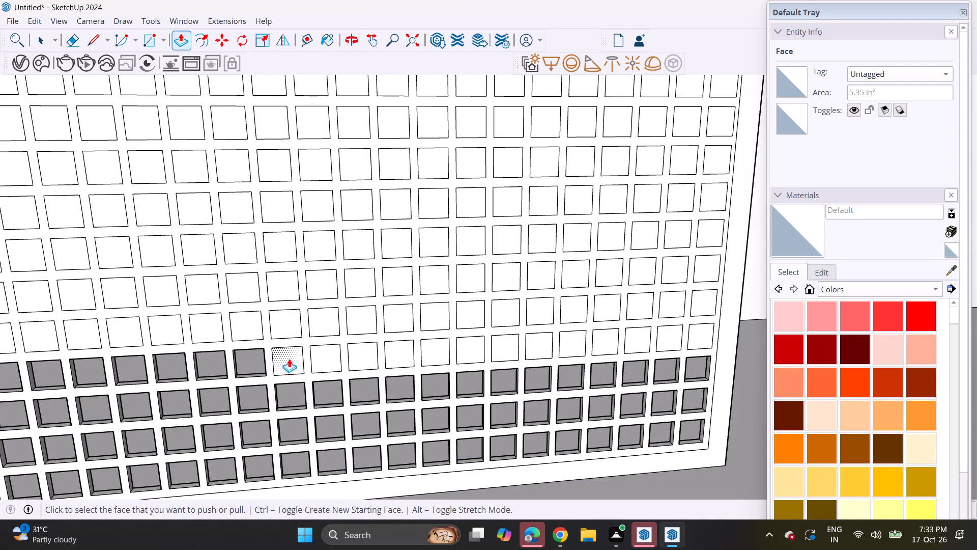
double_click(289, 359)
double_click(323, 353)
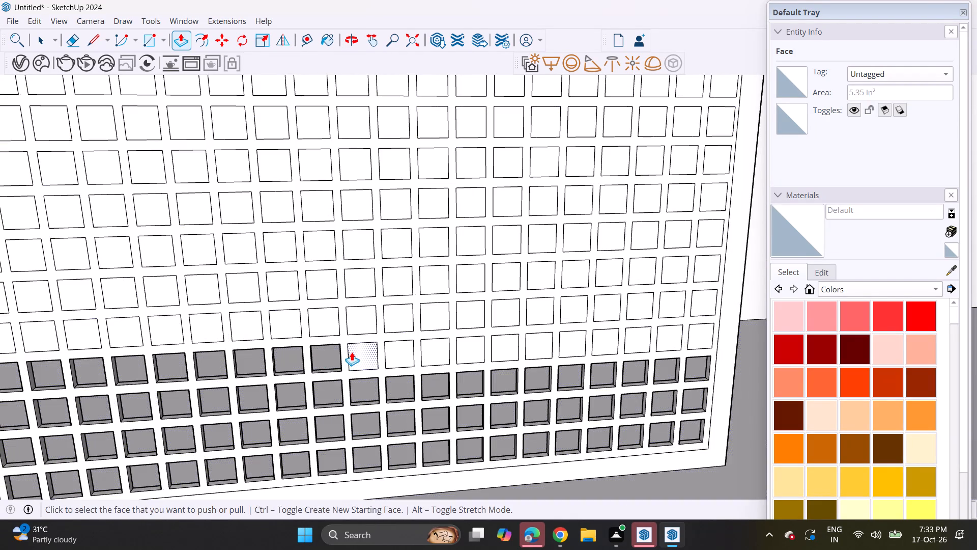
double_click(352, 352)
double_click(395, 355)
double_click(443, 353)
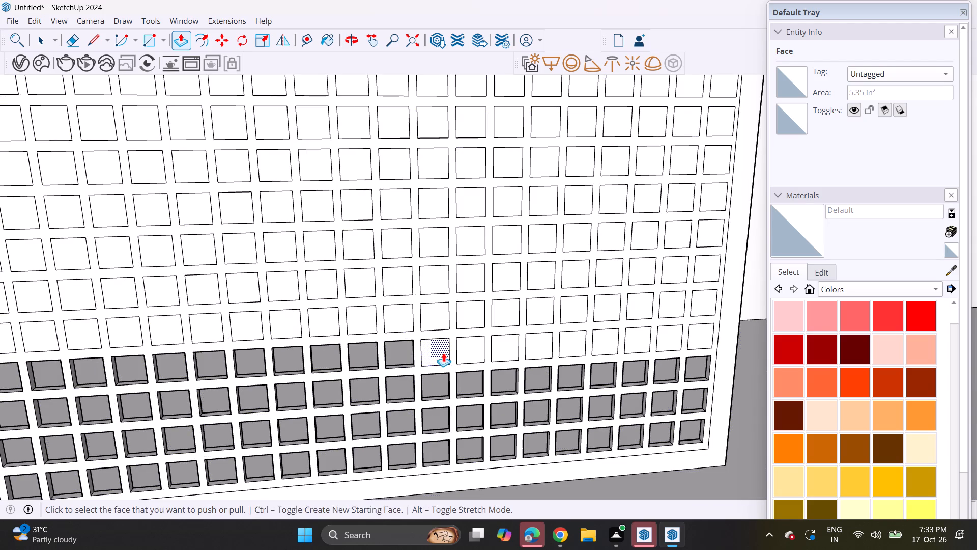
Push the remaining eight fourth-row squares through the wall with the same depth, up to the row's far end.
double_click(470, 351)
double_click(501, 354)
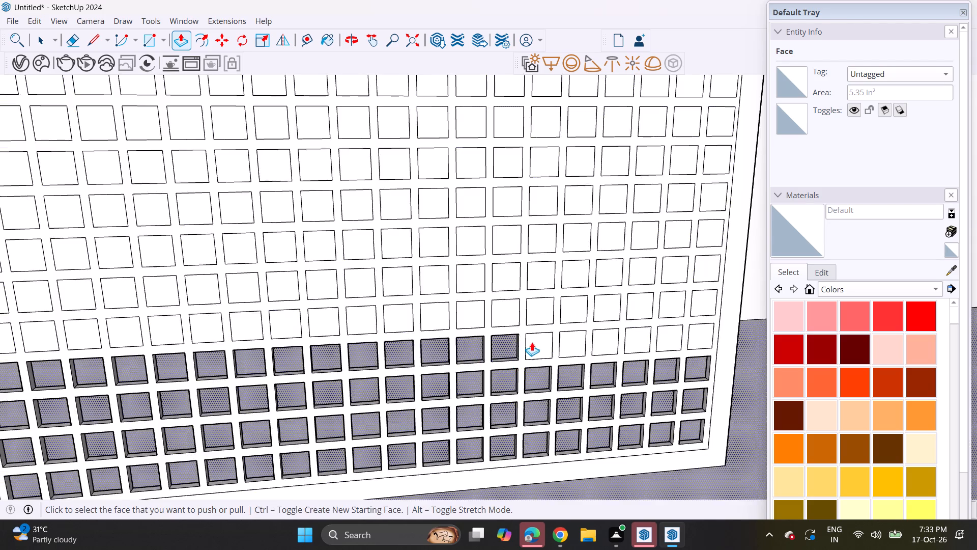
double_click(535, 342)
click(561, 341)
click(561, 341)
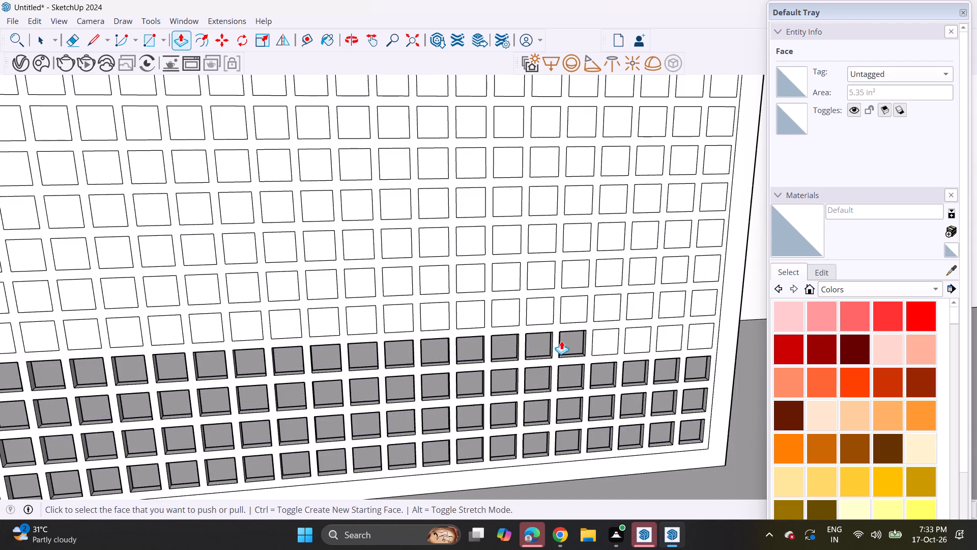
double_click(596, 343)
double_click(631, 338)
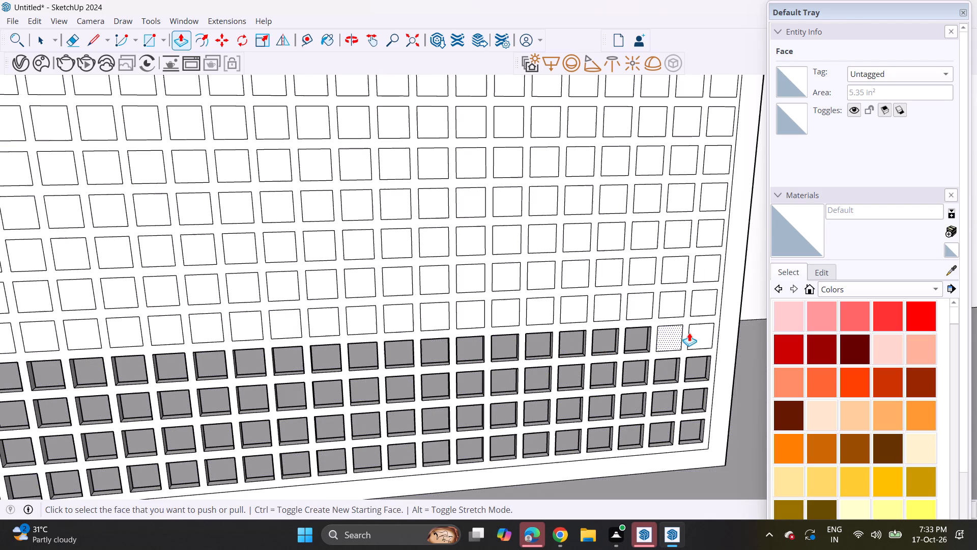
double_click(673, 339)
double_click(689, 336)
Push the first ten fifth-row squares through the wall with the same depth, working back from the end where the fourth row finished.
double_click(703, 299)
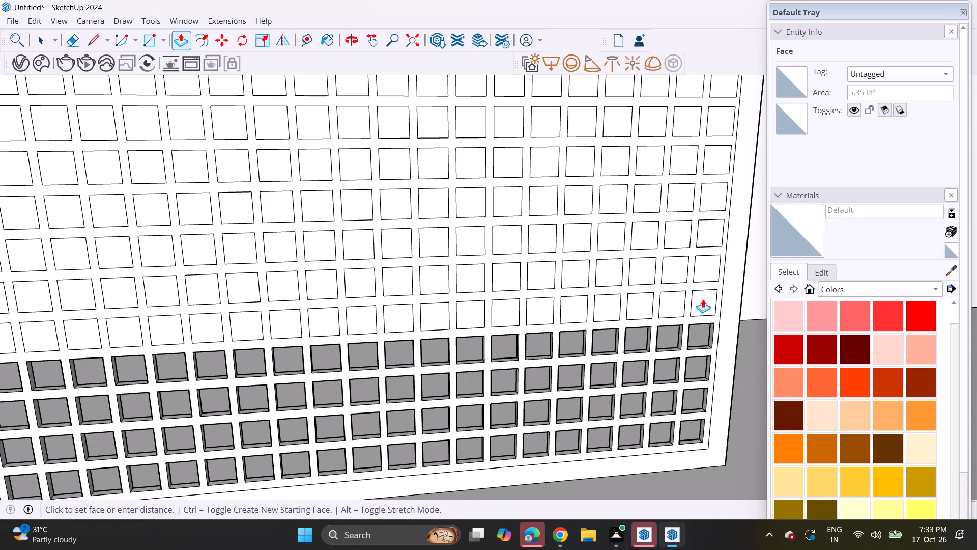
double_click(679, 298)
double_click(639, 304)
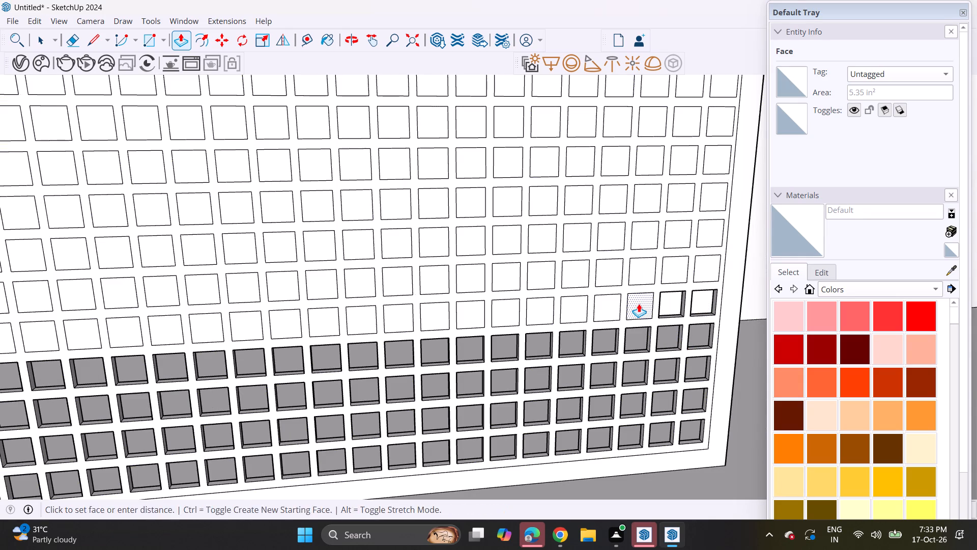
double_click(610, 307)
double_click(580, 306)
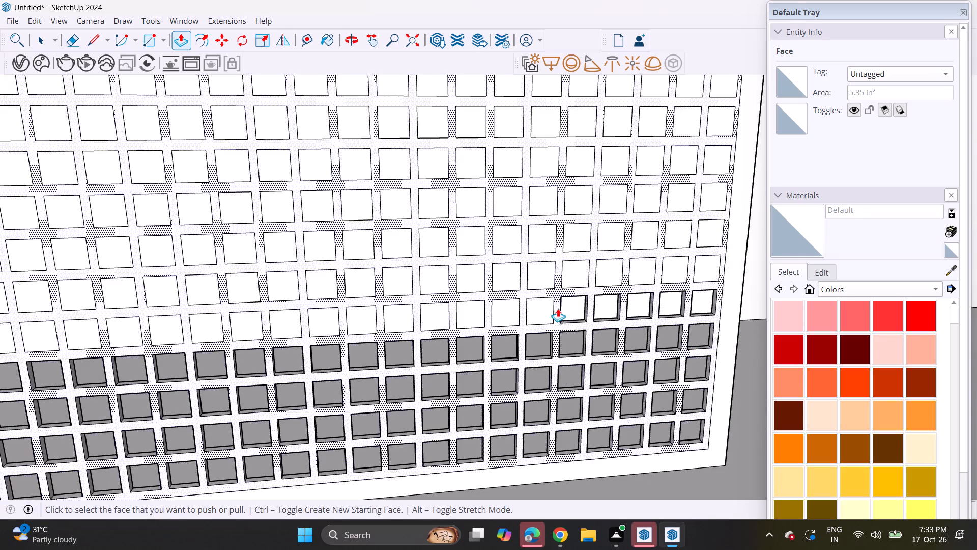
double_click(542, 308)
double_click(508, 314)
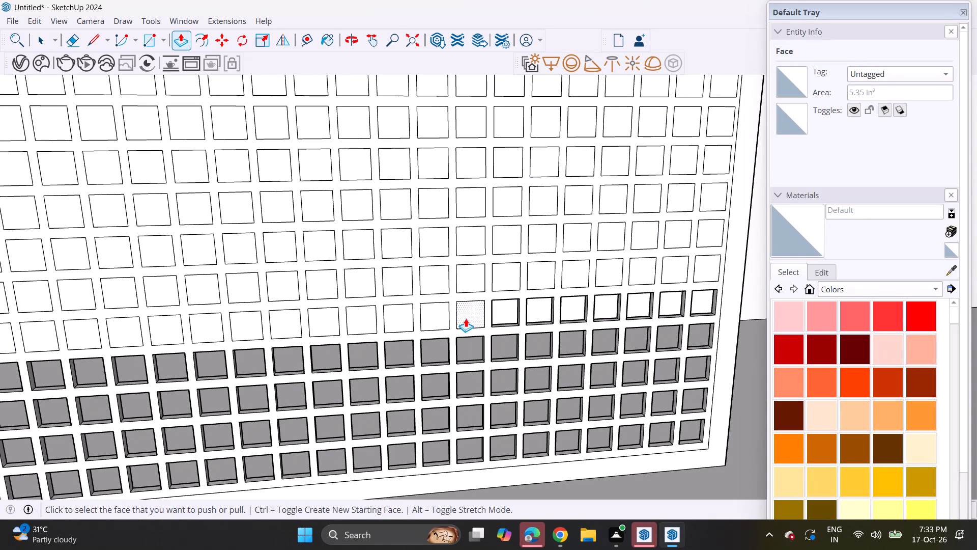
double_click(466, 318)
double_click(439, 309)
double_click(398, 312)
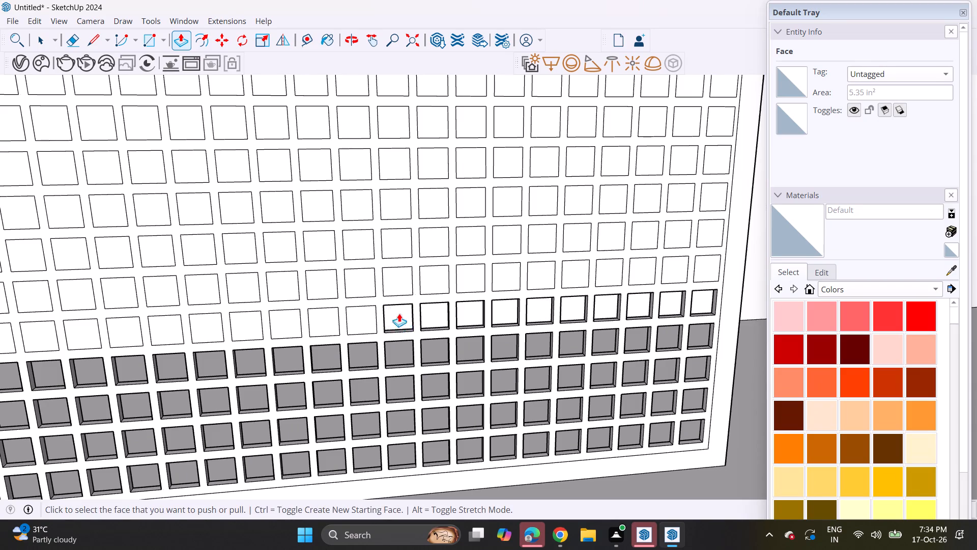
Push the eleventh to thirteenth fifth-row squares through the wall with the same depth.
middle_drag(422, 323, 405, 254)
double_click(362, 302)
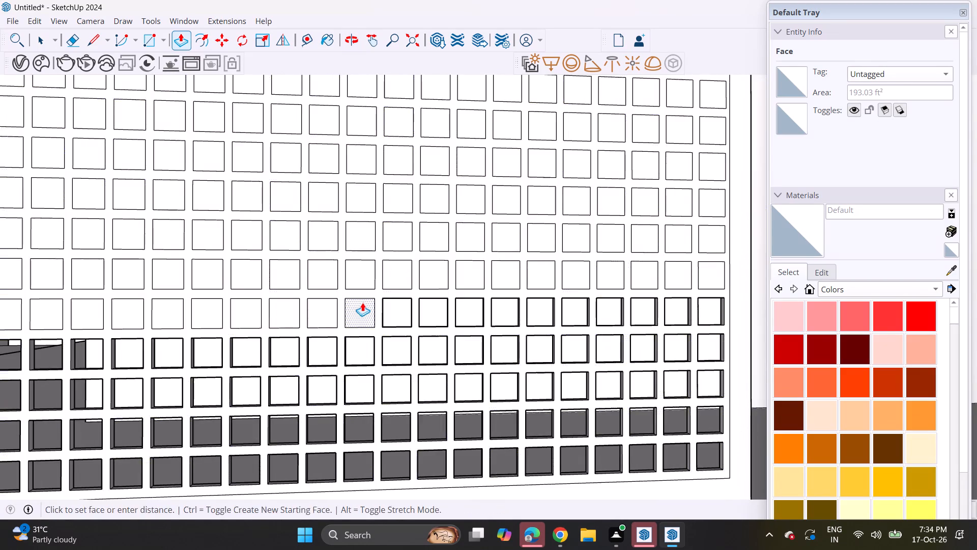
middle_drag(380, 270, 405, 415)
double_click(324, 327)
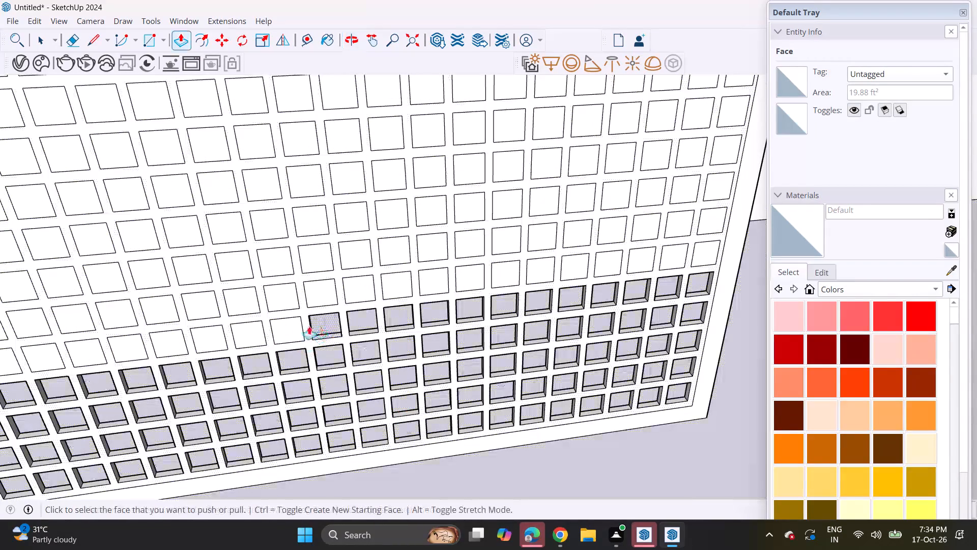
double_click(297, 324)
Push the fourteenth fifth-row square in, undo it, and redo it by matching the depth of the neighbouring opening.
double_click(239, 334)
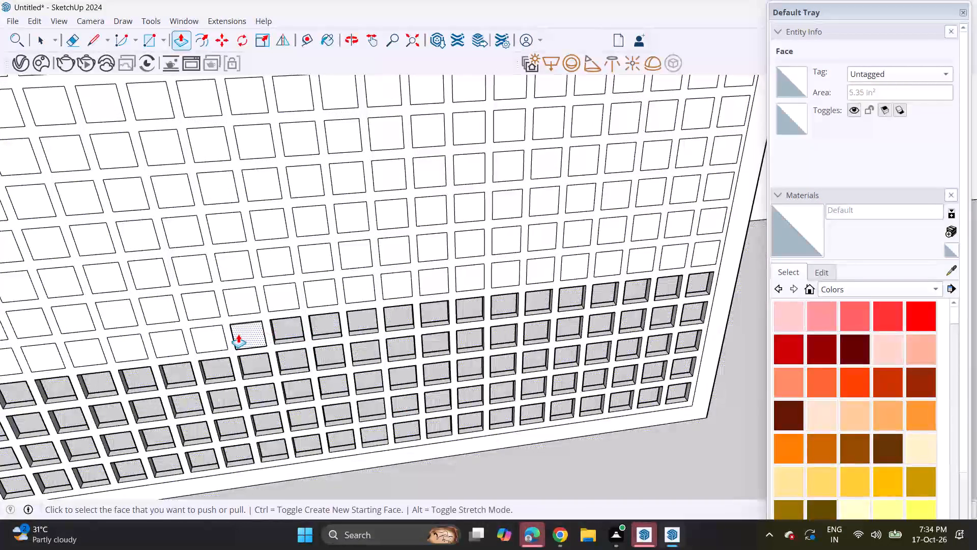
key(ctrl+z)
click(248, 341)
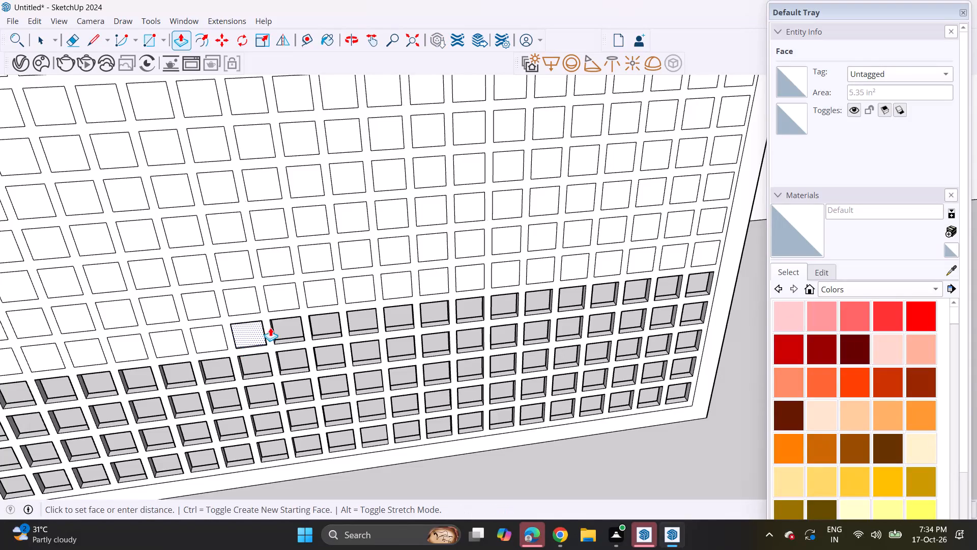
middle_drag(293, 318, 217, 303)
scroll(285, 295, up, 3)
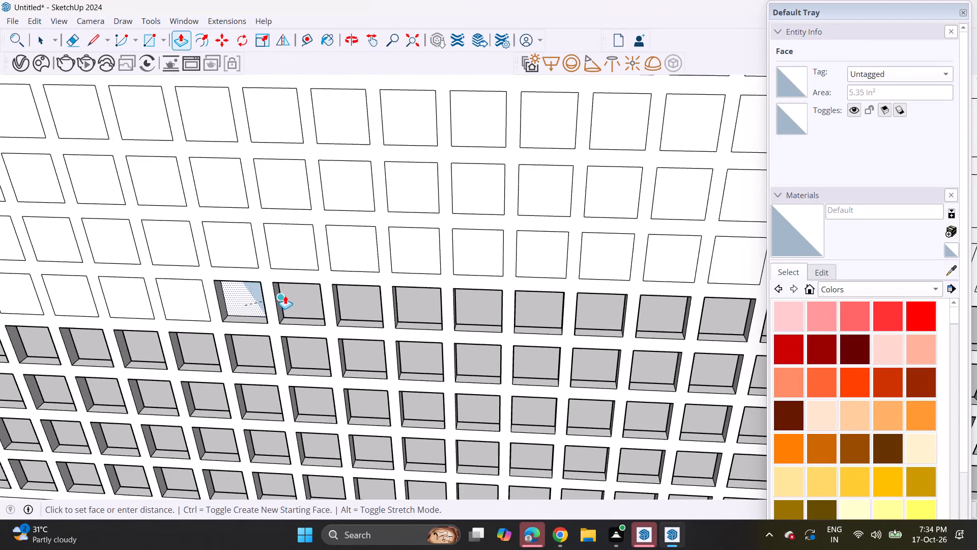
click(285, 295)
Push the last nine squares of the fifth row through the wall with the same depth.
double_click(196, 294)
scroll(195, 295, down, 8)
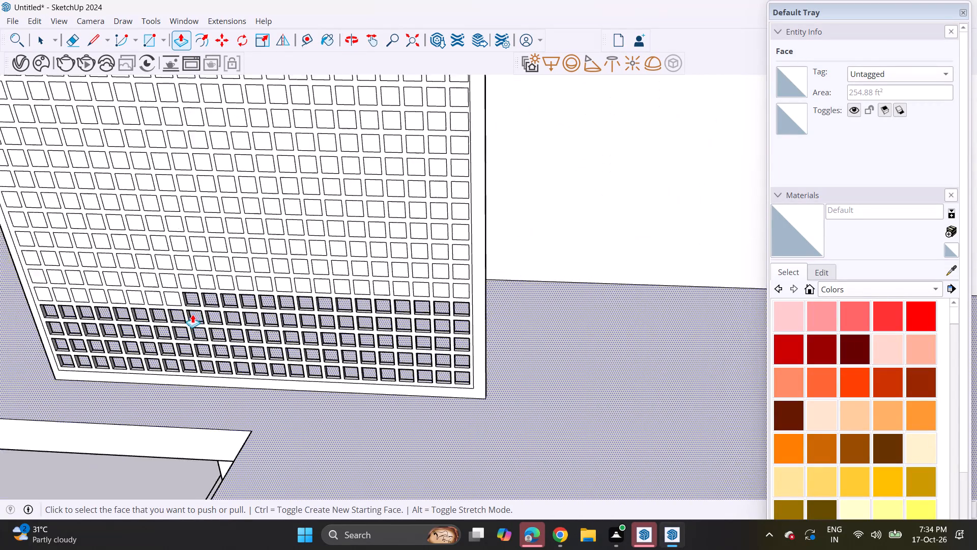
shift+middle_drag(193, 318, 463, 394)
scroll(466, 412, up, 5)
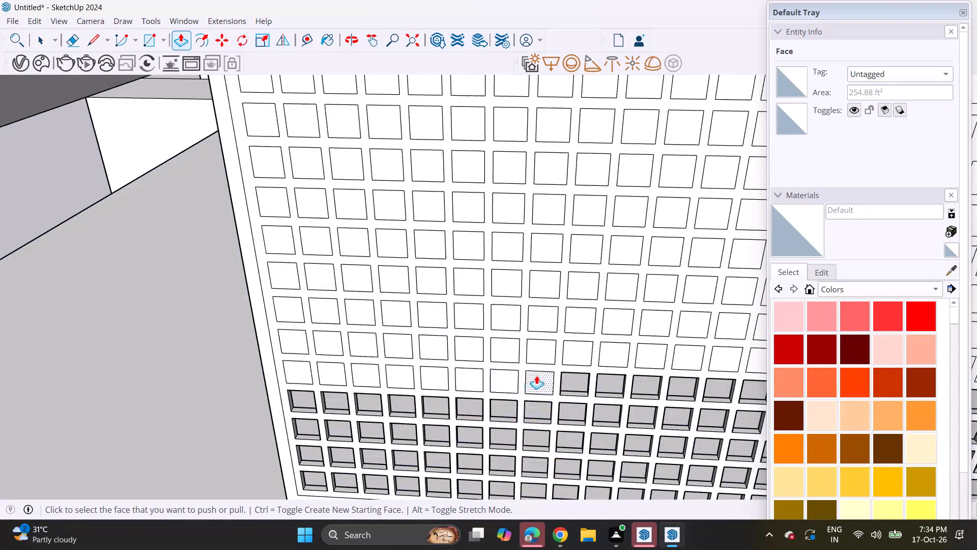
double_click(536, 375)
double_click(501, 378)
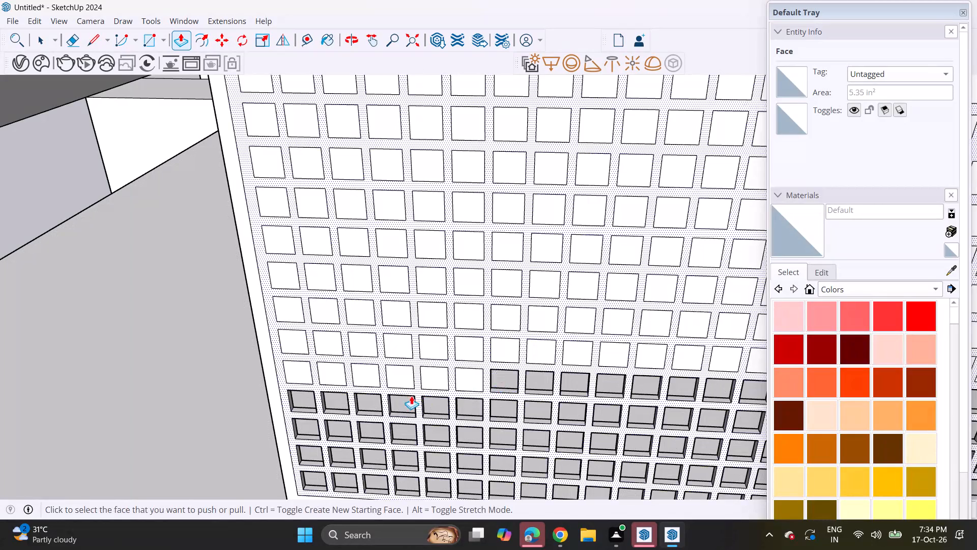
double_click(464, 378)
double_click(436, 372)
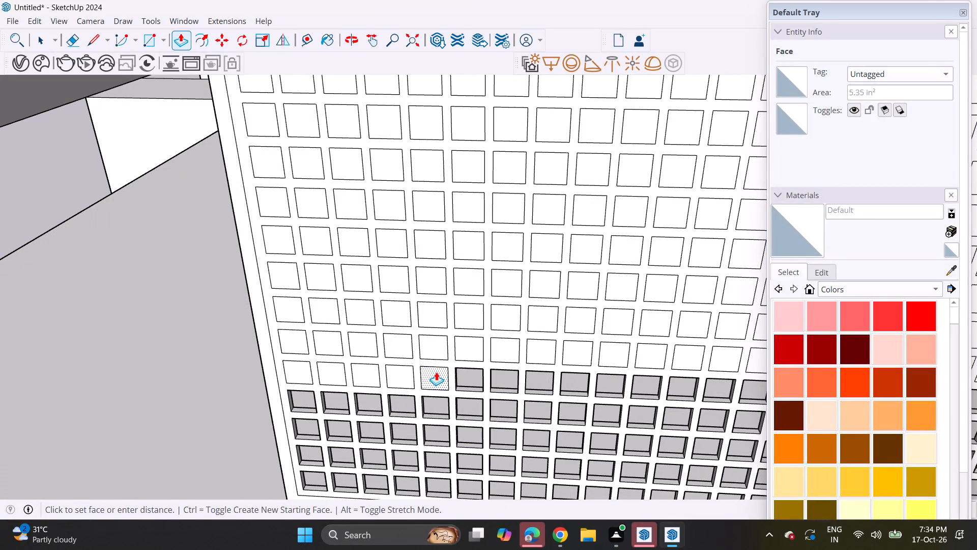
double_click(400, 373)
click(360, 374)
click(360, 374)
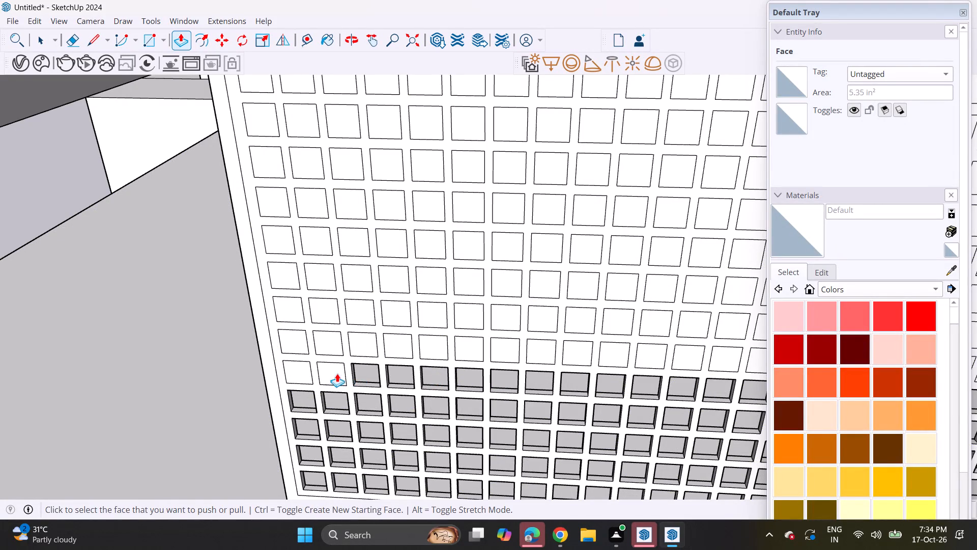
double_click(328, 373)
double_click(287, 372)
Push the squares of the edge column through the wall with the same depth, from the sixth row up to the eleventh.
double_click(299, 343)
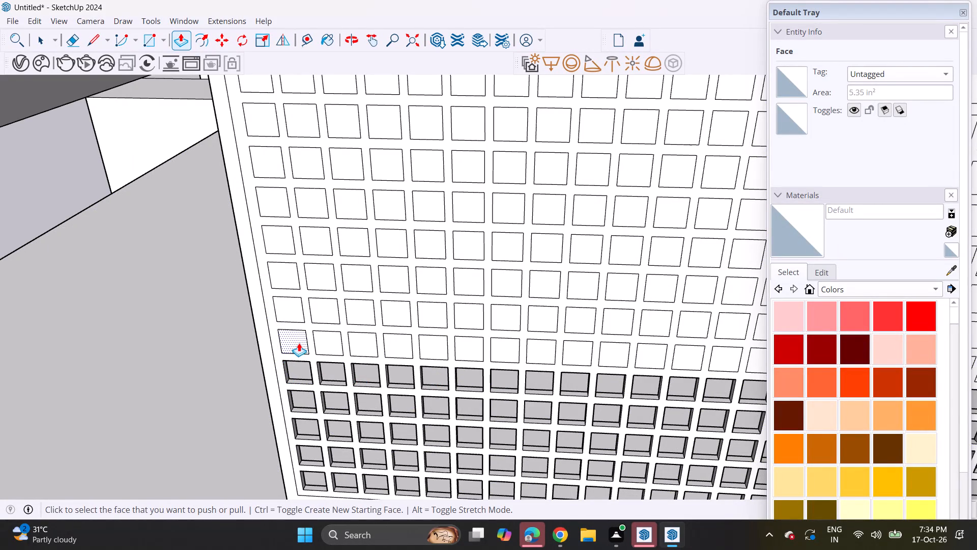
double_click(301, 308)
double_click(282, 280)
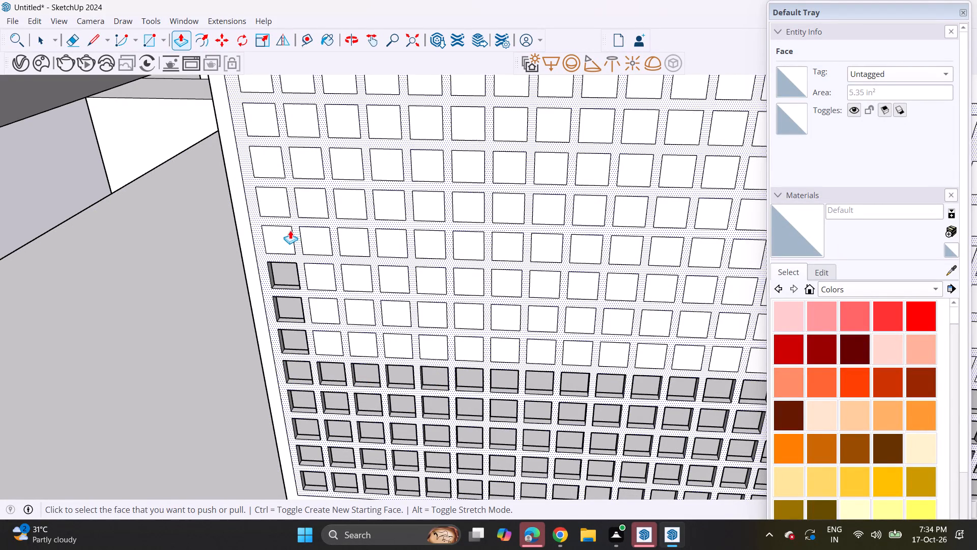
double_click(285, 231)
double_click(281, 204)
click(275, 159)
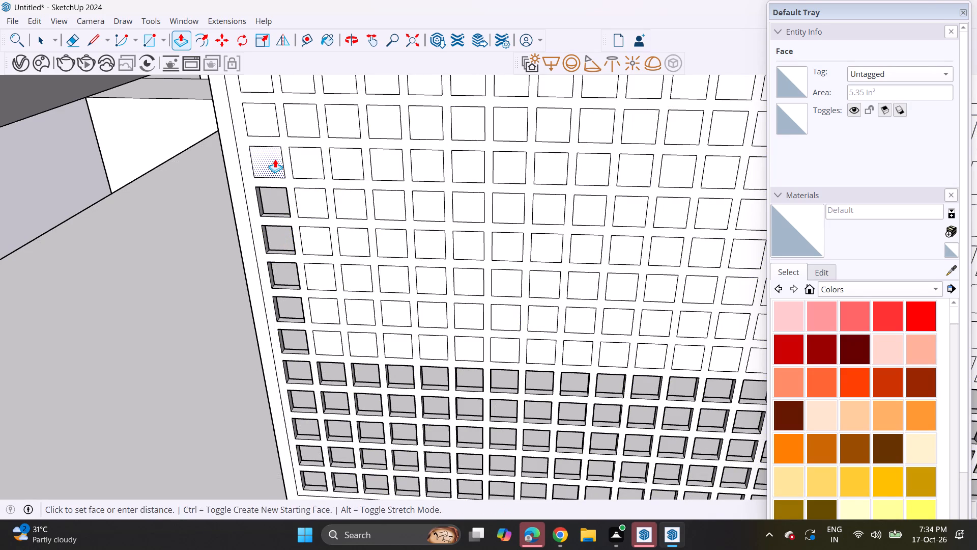
click(275, 159)
Push the adjacent second-column squares in with the same depth, from the eleventh row down to the sixth.
double_click(302, 160)
double_click(306, 202)
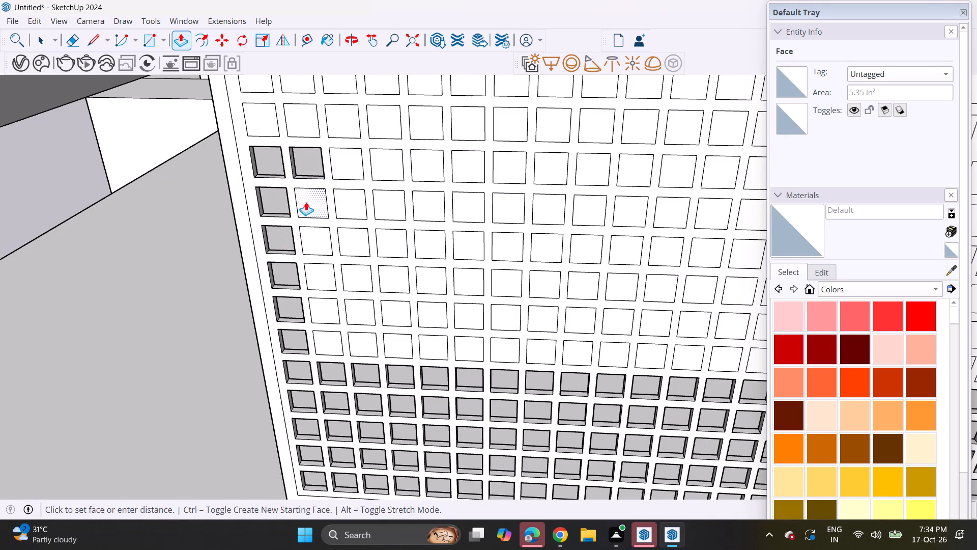
double_click(314, 238)
triple_click(318, 268)
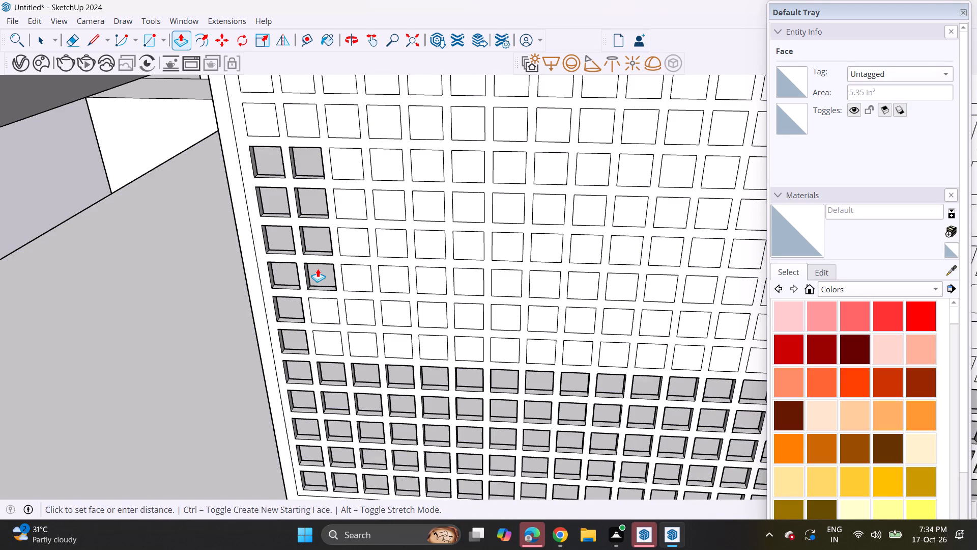
key(Escape)
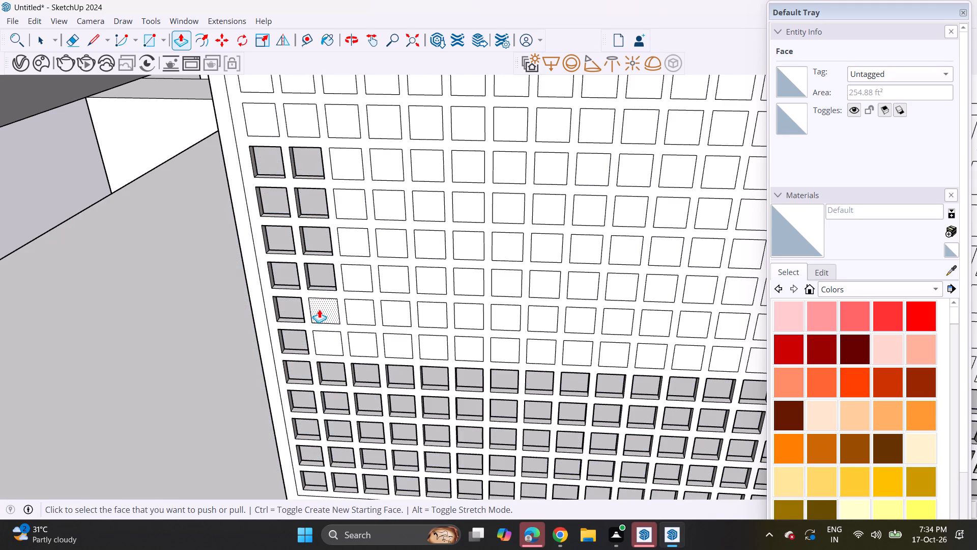
double_click(319, 309)
double_click(322, 334)
middle_drag(359, 333, 425, 272)
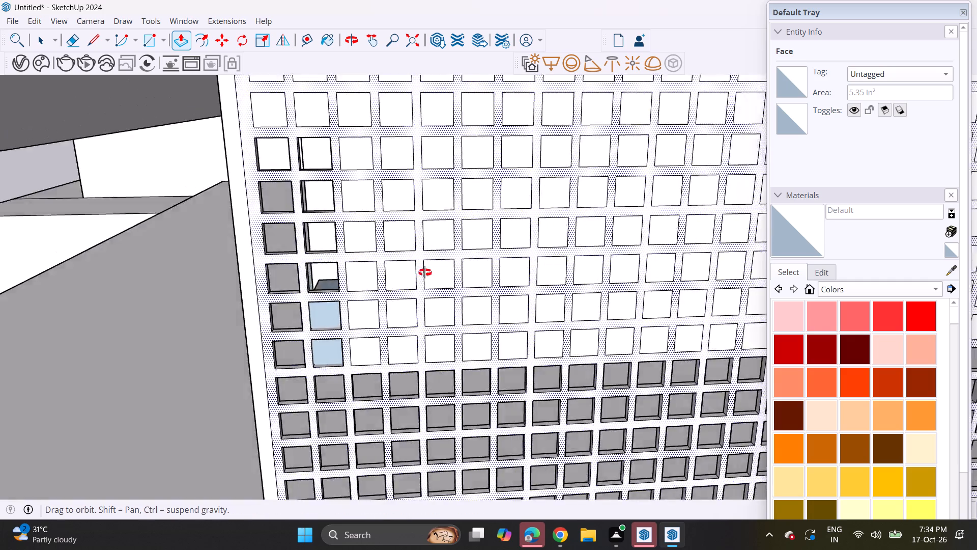
middle_drag(425, 272, 570, 222)
scroll(431, 257, up, 1)
middle_drag(431, 257, 331, 279)
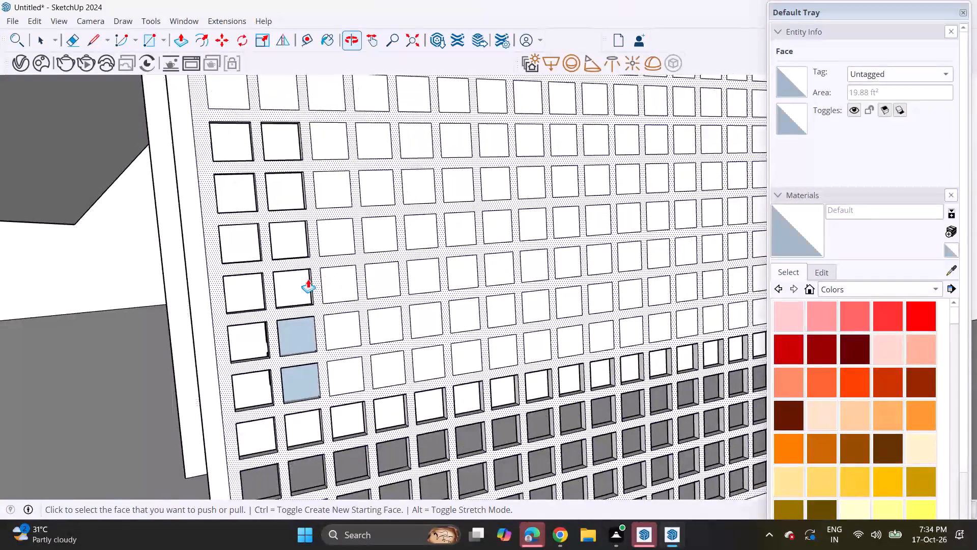
Undo the last two second-column pushes and redo the sixth-row square, matching the depth of the neighbouring edge-column opening.
key(z)
key(ctrl+z)
key(ctrl+z)
middle_drag(322, 360, 239, 358)
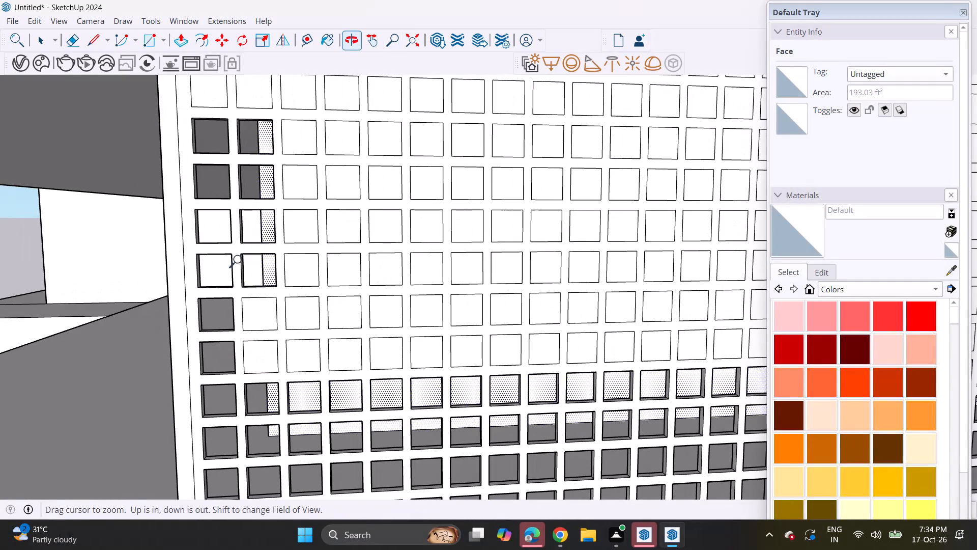
click(181, 36)
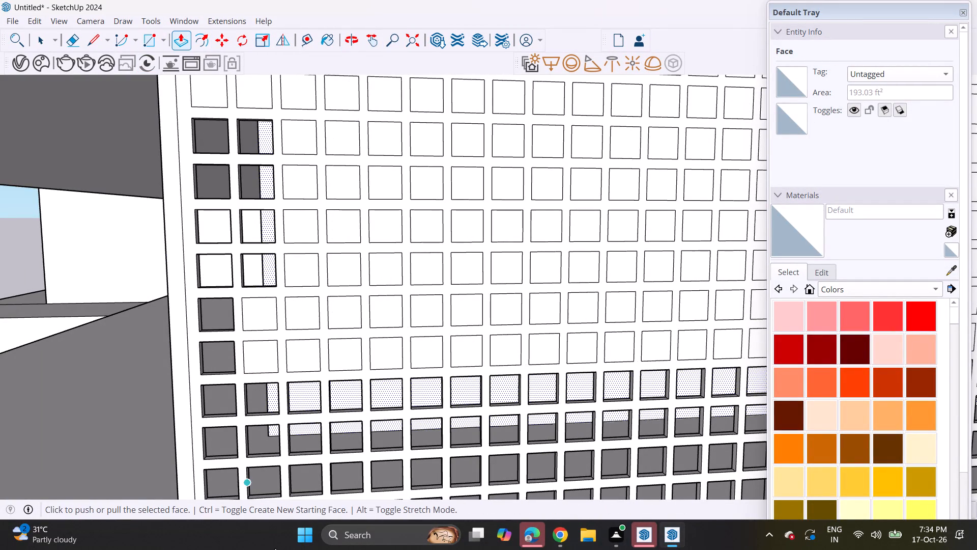
middle_drag(275, 548, 257, 549)
middle_drag(273, 379, 270, 468)
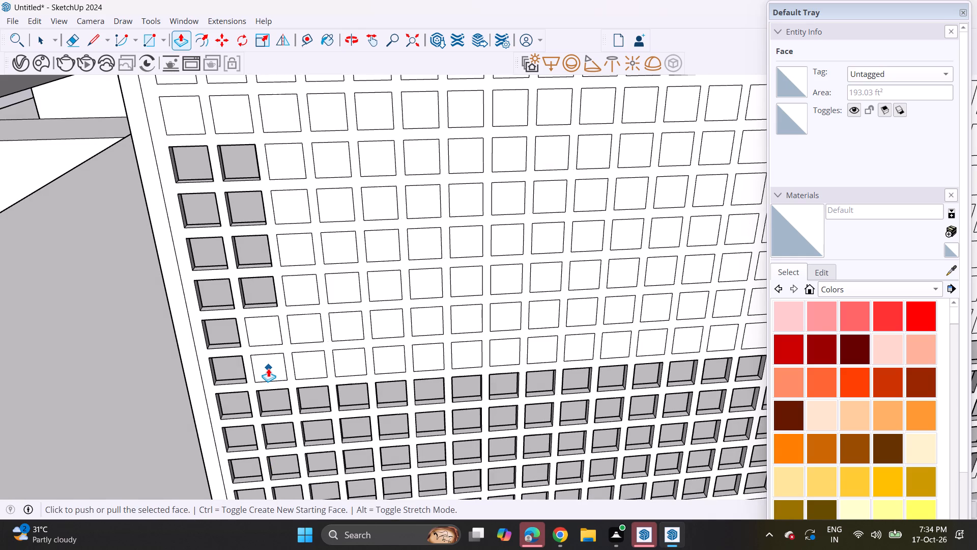
key(Escape)
click(267, 364)
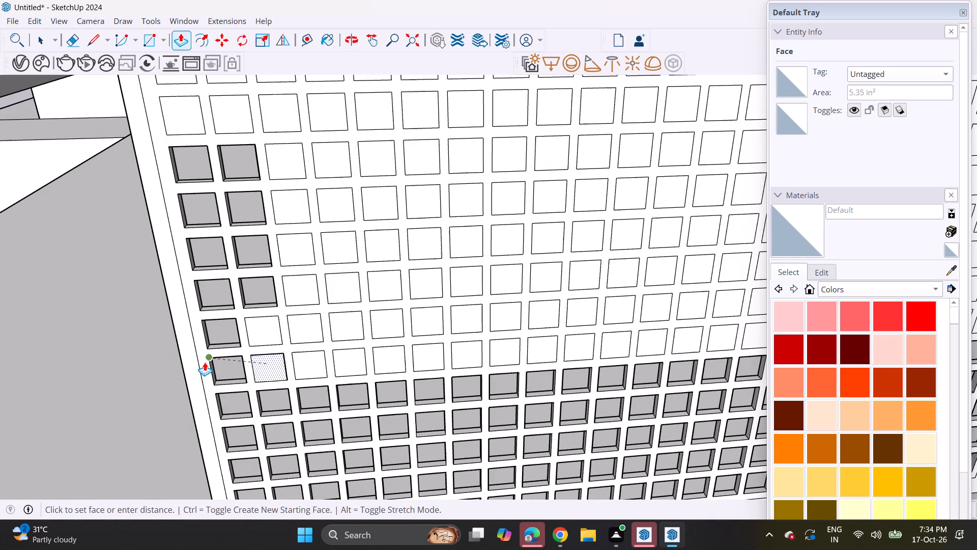
click(216, 368)
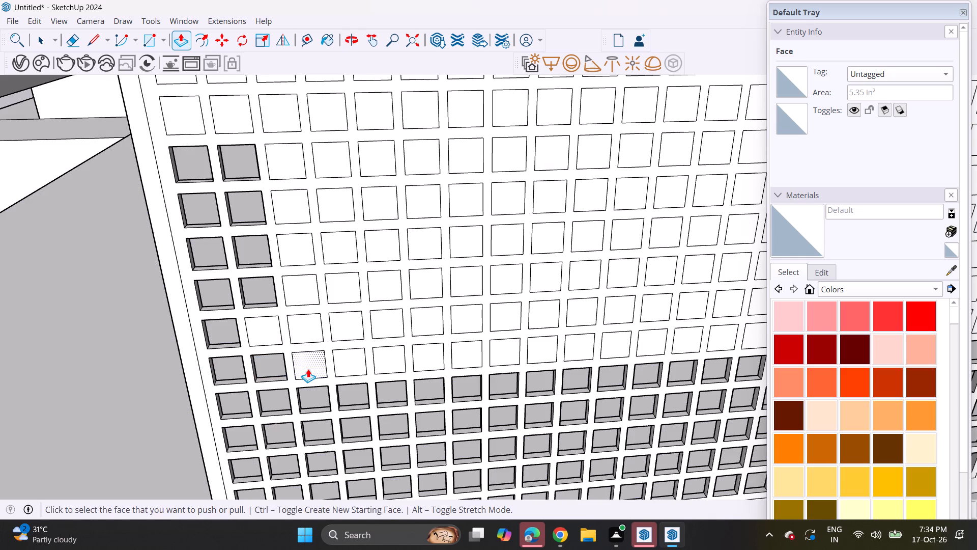
Push the third-column squares in with the same depth, from the sixth row up to the eleventh, plus the second column's seventh-row square.
double_click(309, 369)
double_click(308, 322)
double_click(264, 324)
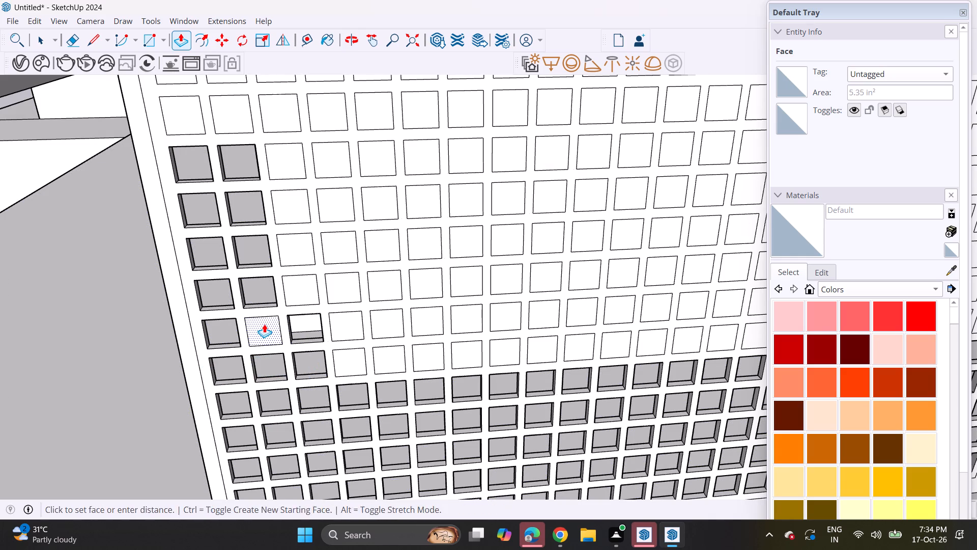
double_click(296, 293)
double_click(302, 251)
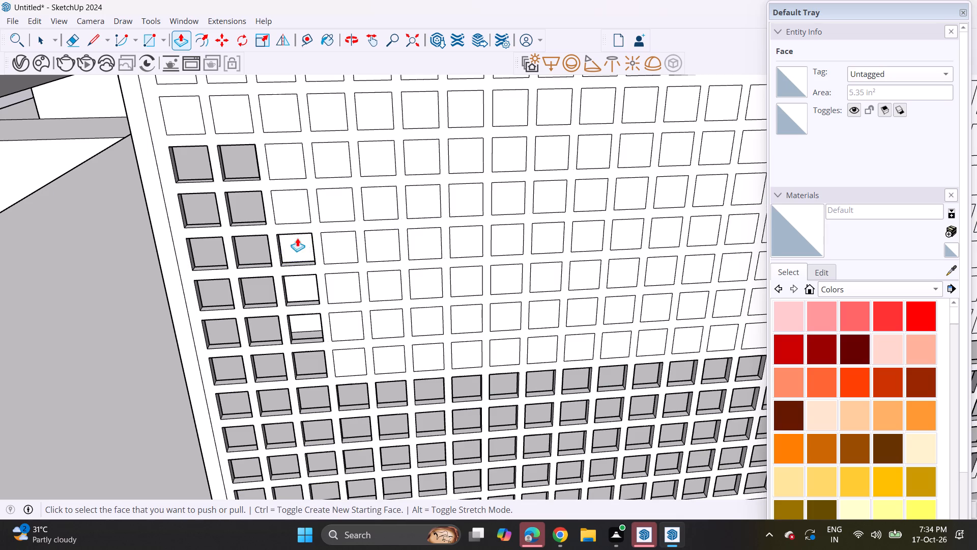
double_click(291, 210)
double_click(292, 162)
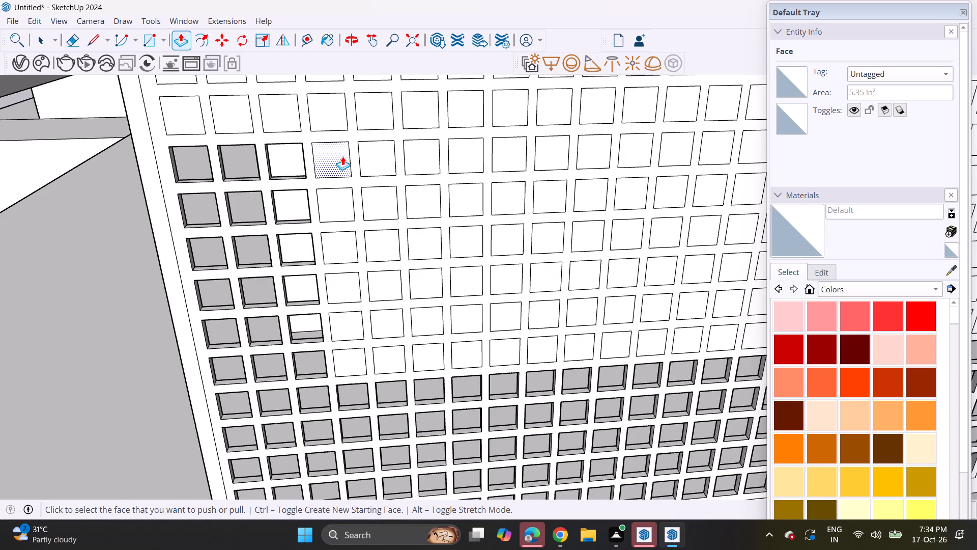
Push the fourth-column squares in with the same depth, from the eleventh row down to the eighth.
double_click(342, 156)
double_click(343, 201)
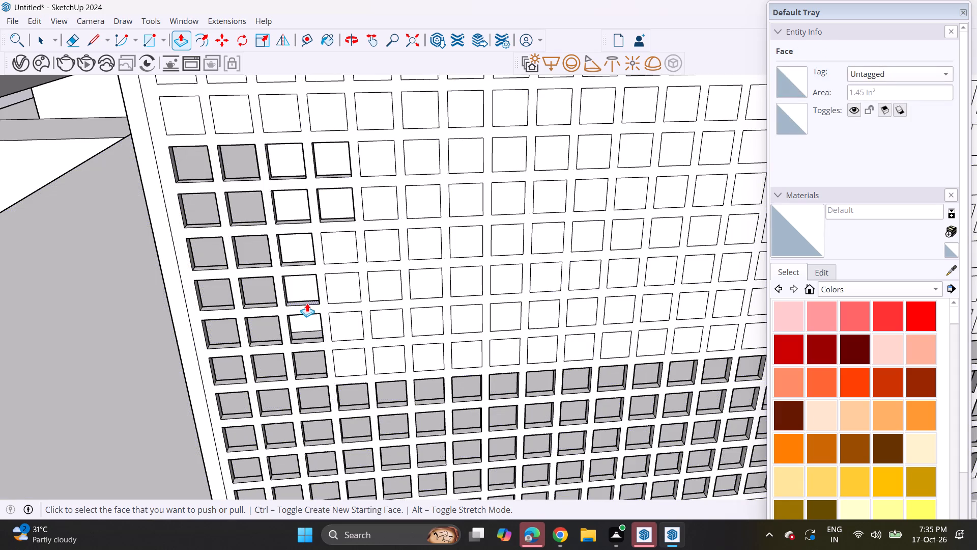
double_click(347, 246)
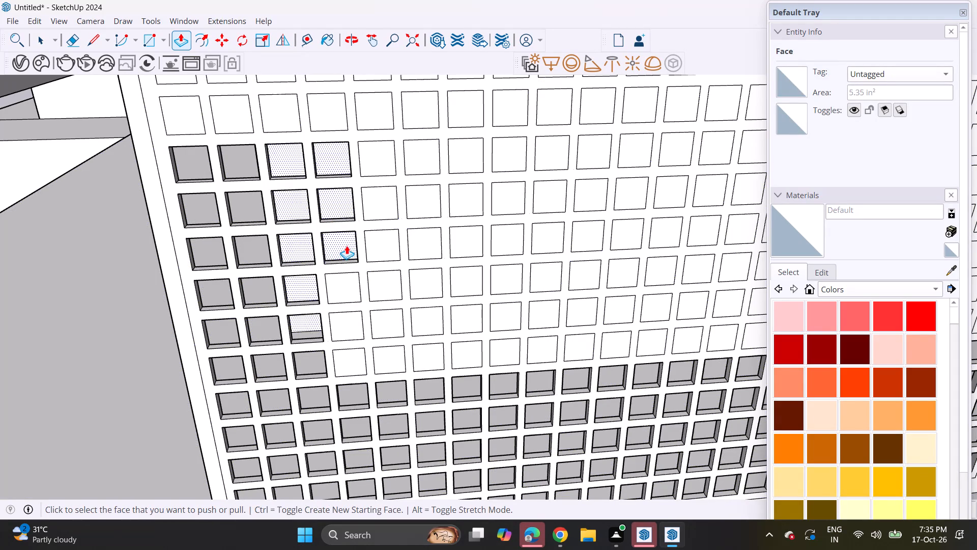
triple_click(347, 279)
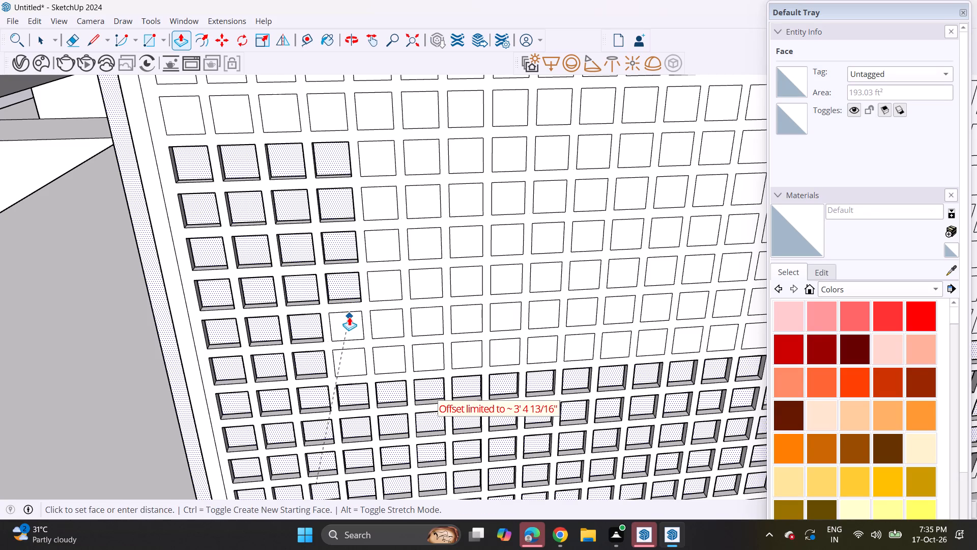
key(Escape)
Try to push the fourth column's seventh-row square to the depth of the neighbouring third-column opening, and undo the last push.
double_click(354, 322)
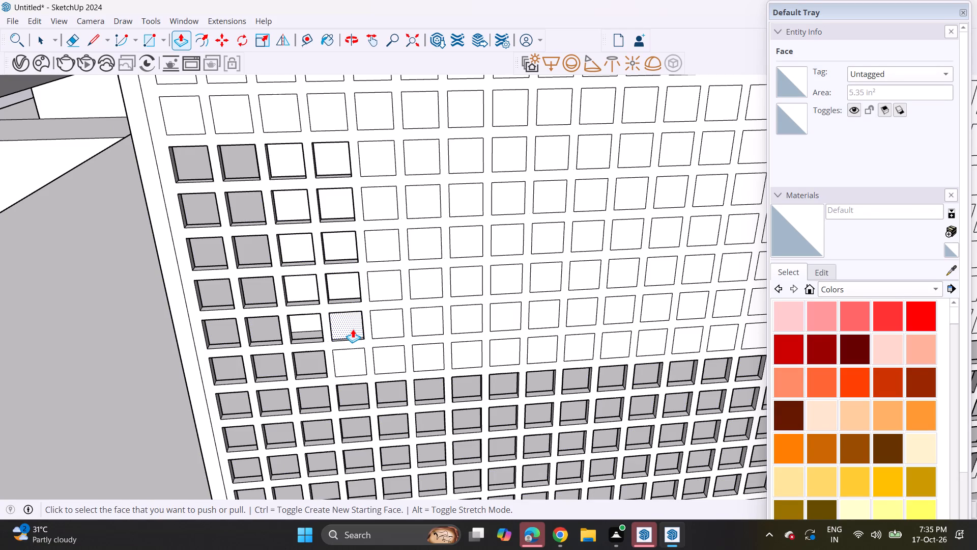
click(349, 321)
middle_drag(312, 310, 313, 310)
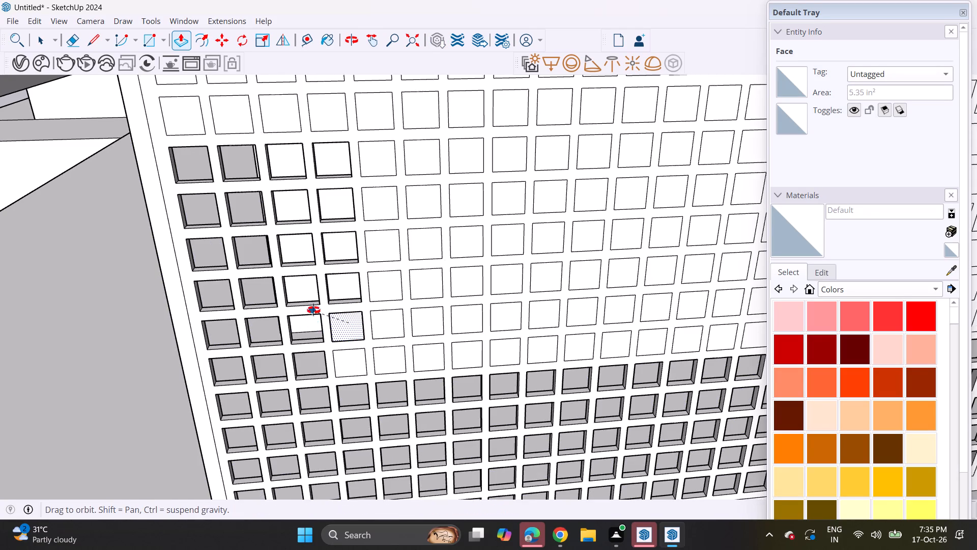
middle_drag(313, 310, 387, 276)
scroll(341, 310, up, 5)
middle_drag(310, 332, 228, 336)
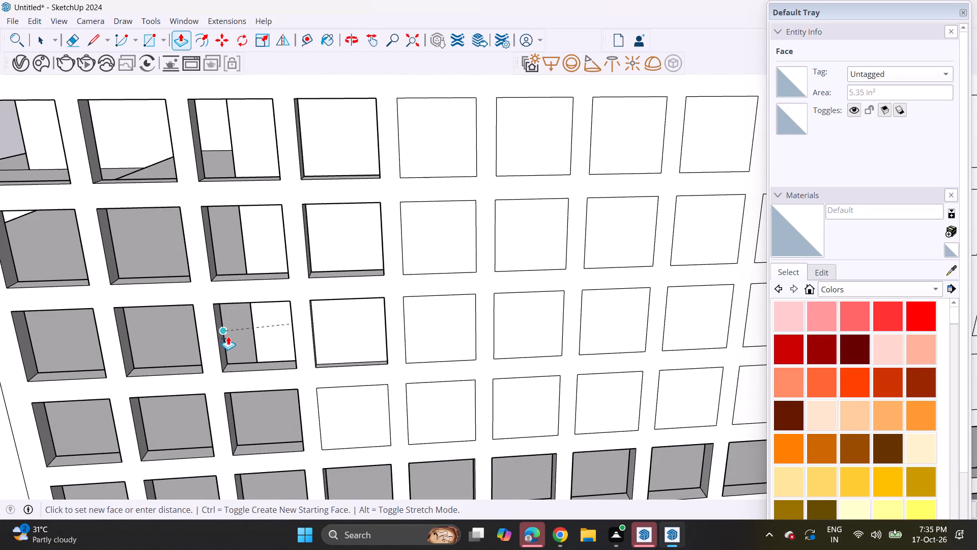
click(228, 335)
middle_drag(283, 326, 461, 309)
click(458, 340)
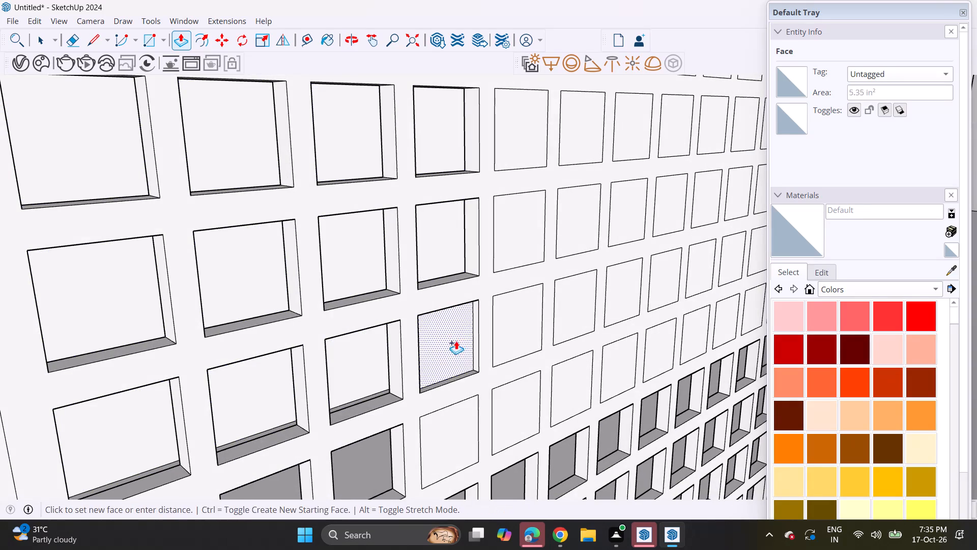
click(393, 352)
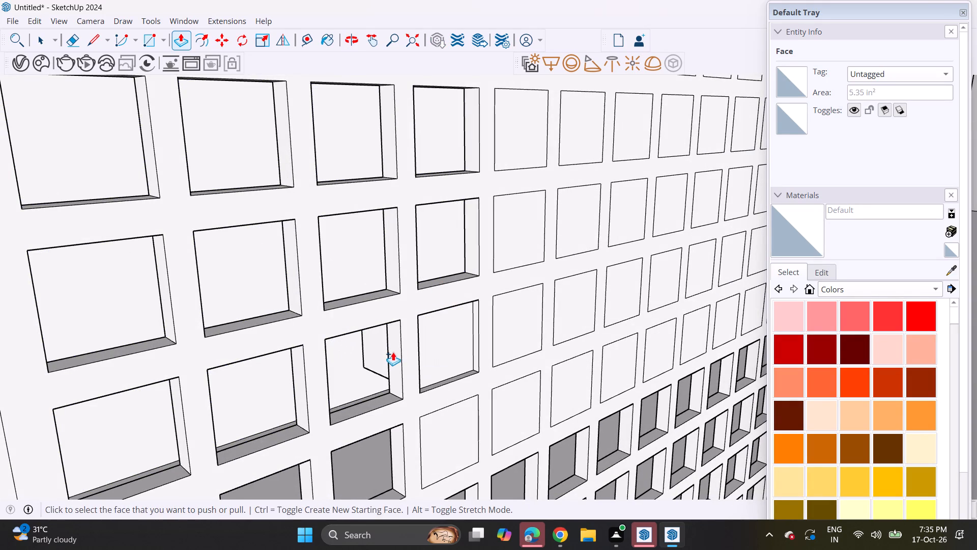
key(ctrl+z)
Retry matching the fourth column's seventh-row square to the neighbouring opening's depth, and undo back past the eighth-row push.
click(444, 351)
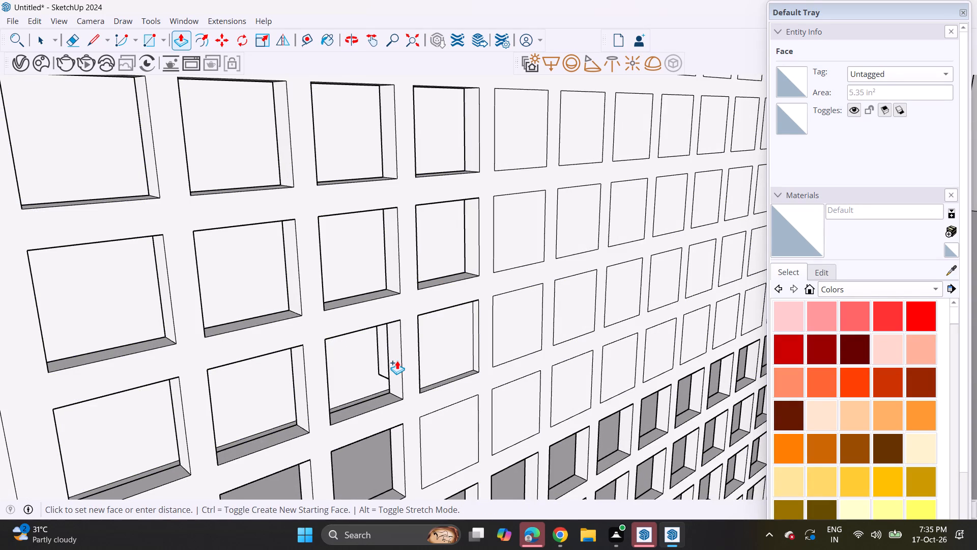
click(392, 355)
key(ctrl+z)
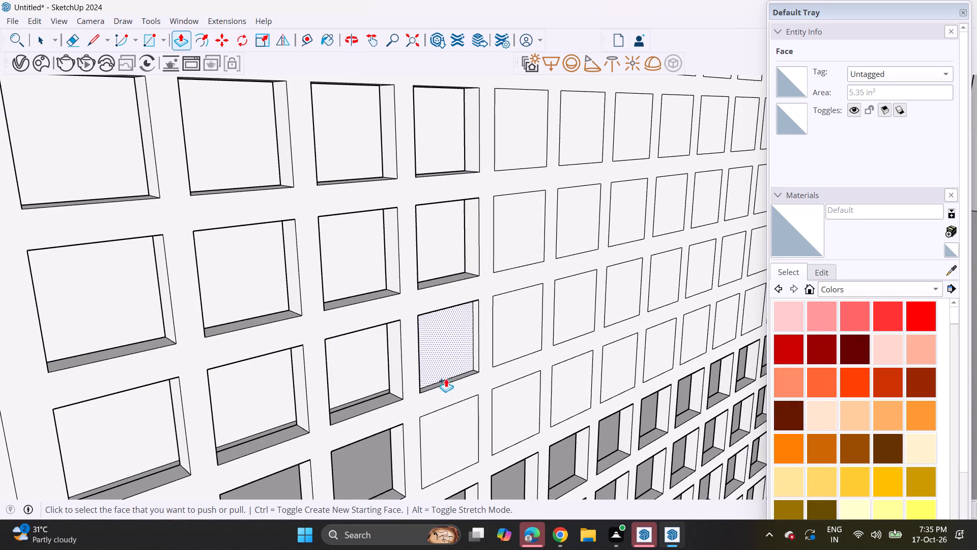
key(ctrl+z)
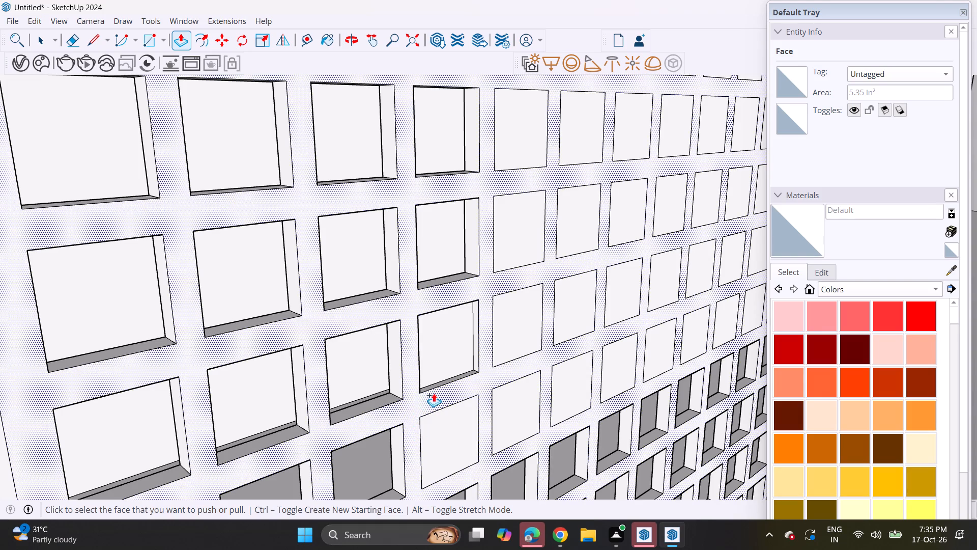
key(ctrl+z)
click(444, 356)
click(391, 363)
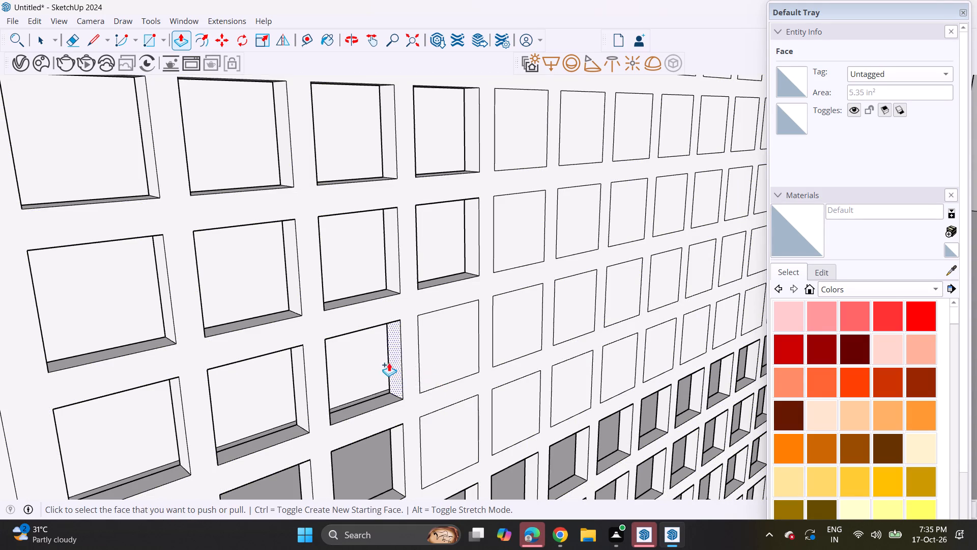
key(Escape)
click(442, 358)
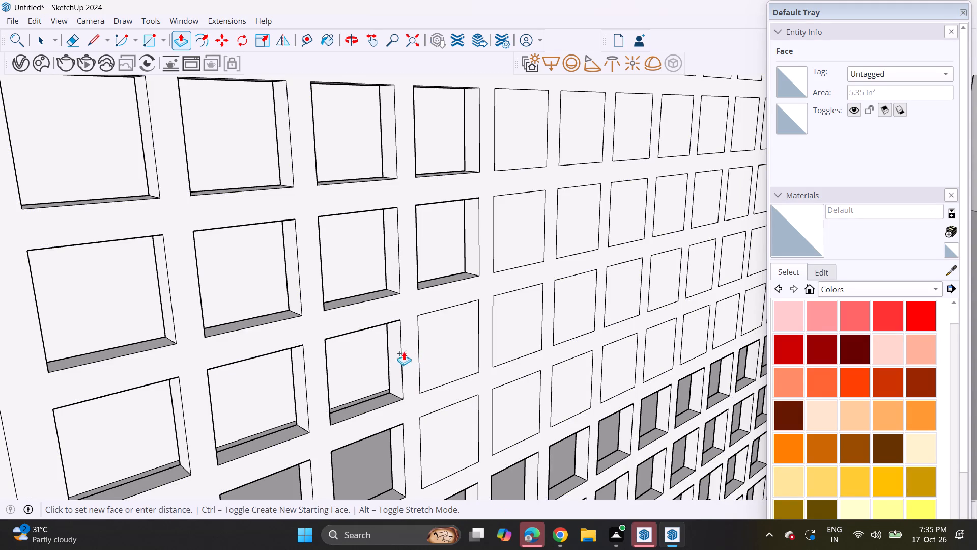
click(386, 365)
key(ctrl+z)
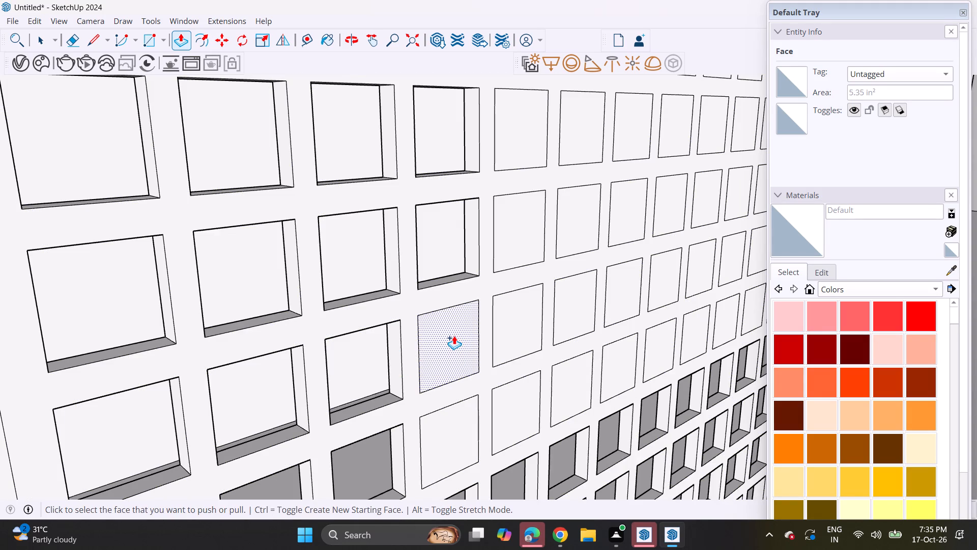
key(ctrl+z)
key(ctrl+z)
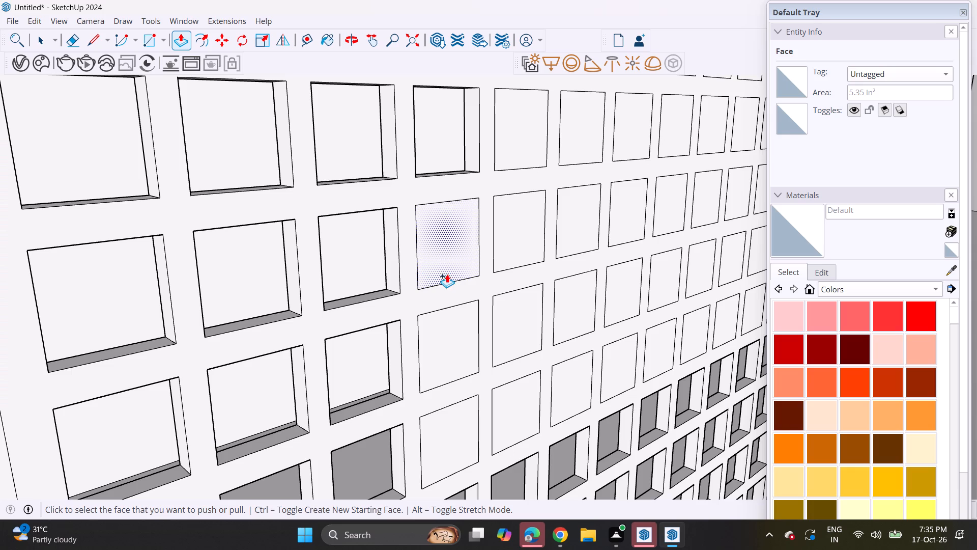
Push the fourth column's eighth-row square in to the neighbouring opening's depth, and repeat that depth on its seventh- and sixth-row squares.
key(space)
click(178, 43)
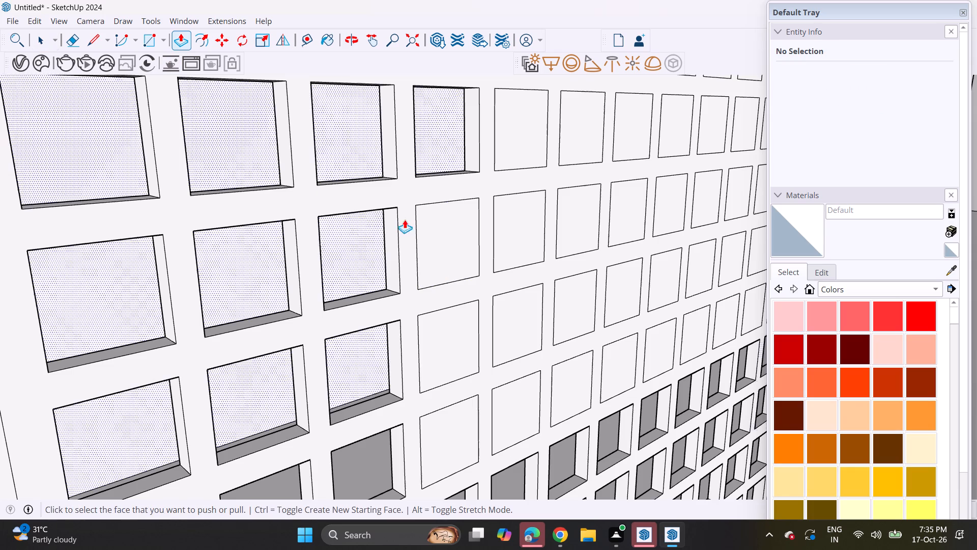
click(430, 245)
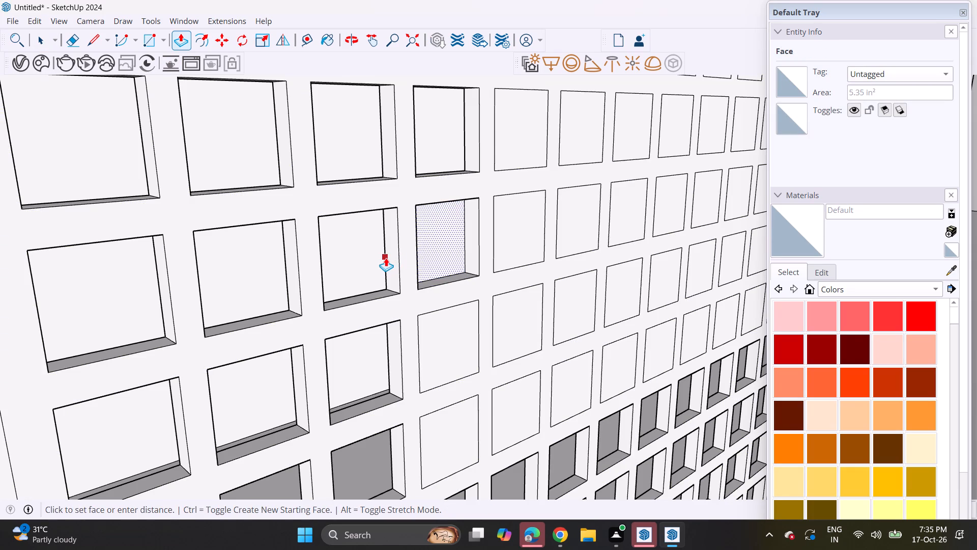
click(386, 258)
middle_drag(460, 321, 290, 309)
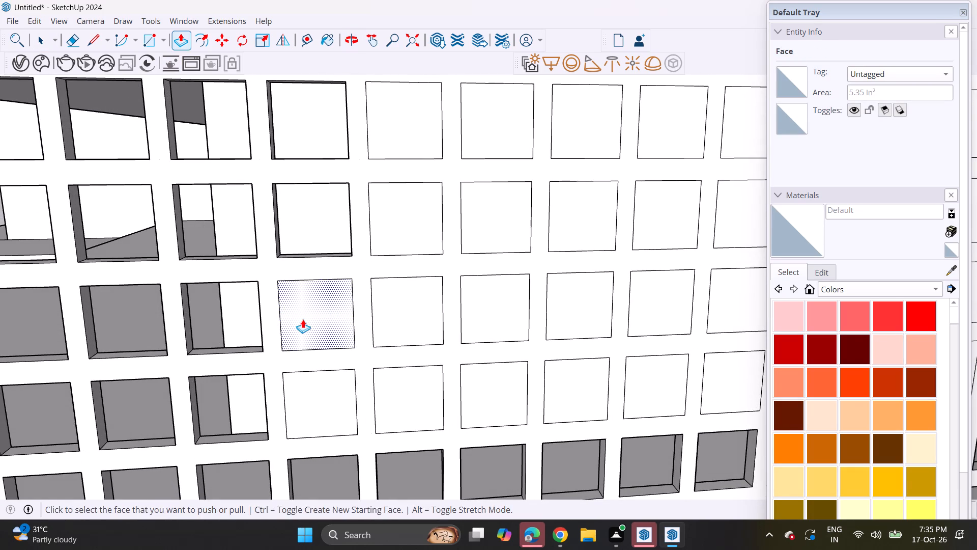
double_click(303, 318)
double_click(315, 404)
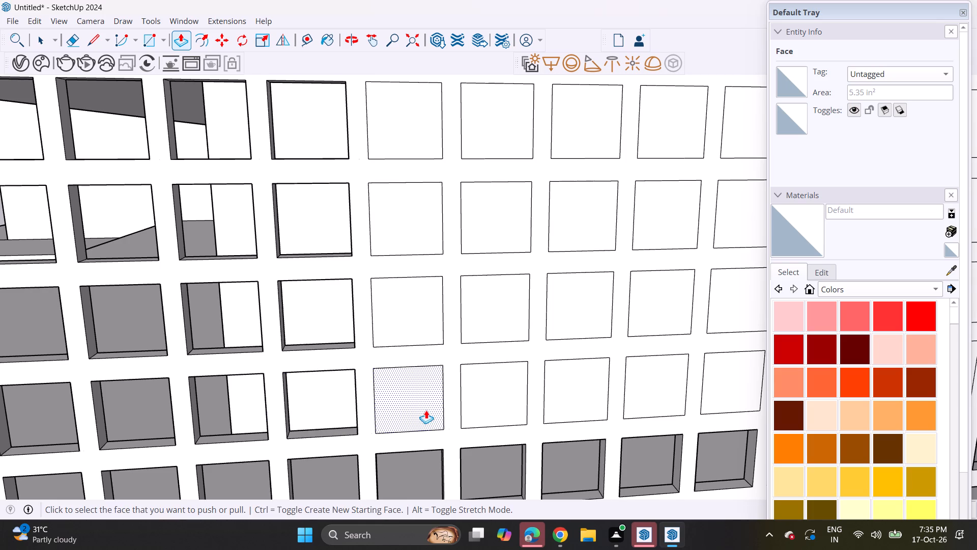
Push the fifth-column squares in with the same depth, from the sixth row up to the eighth.
double_click(426, 410)
double_click(407, 323)
double_click(421, 213)
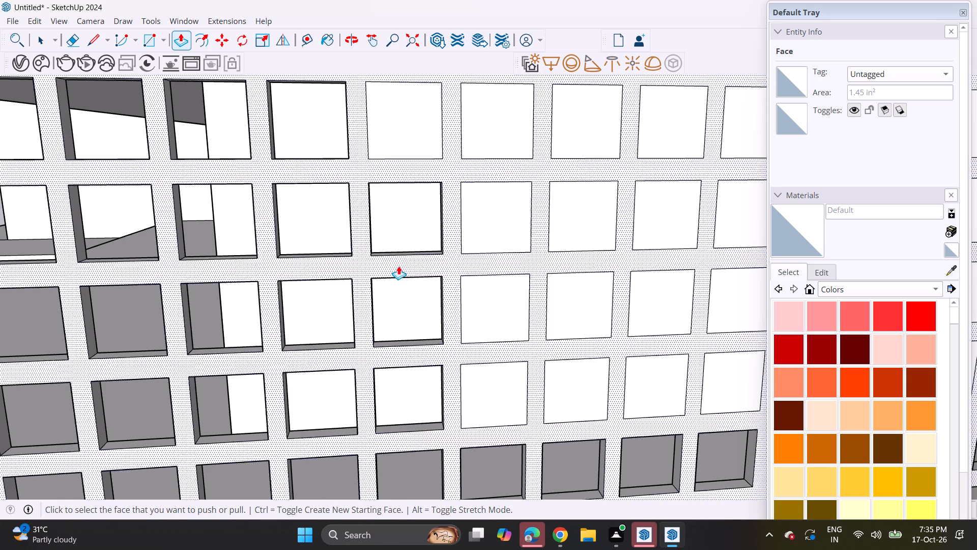
Push the sixth-row squares of the sixth and seventh columns in with the same depth.
scroll(398, 266, down, 11)
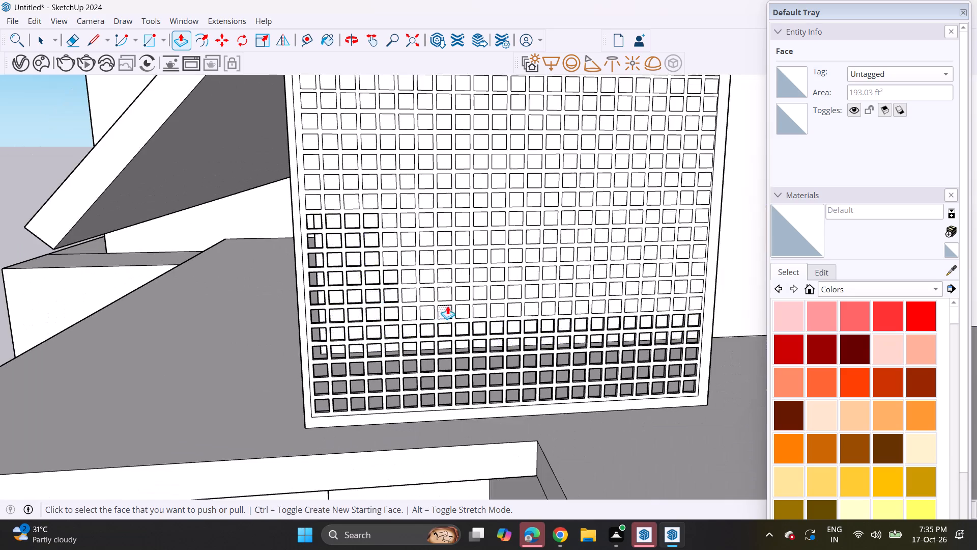
shift+middle_drag(432, 306, 306, 318)
scroll(306, 318, up, 10)
double_click(279, 334)
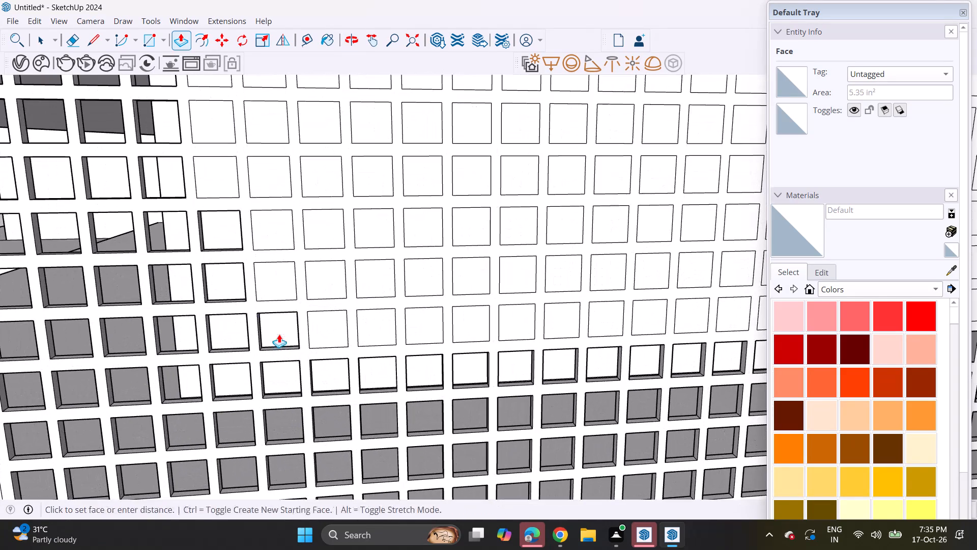
triple_click(320, 331)
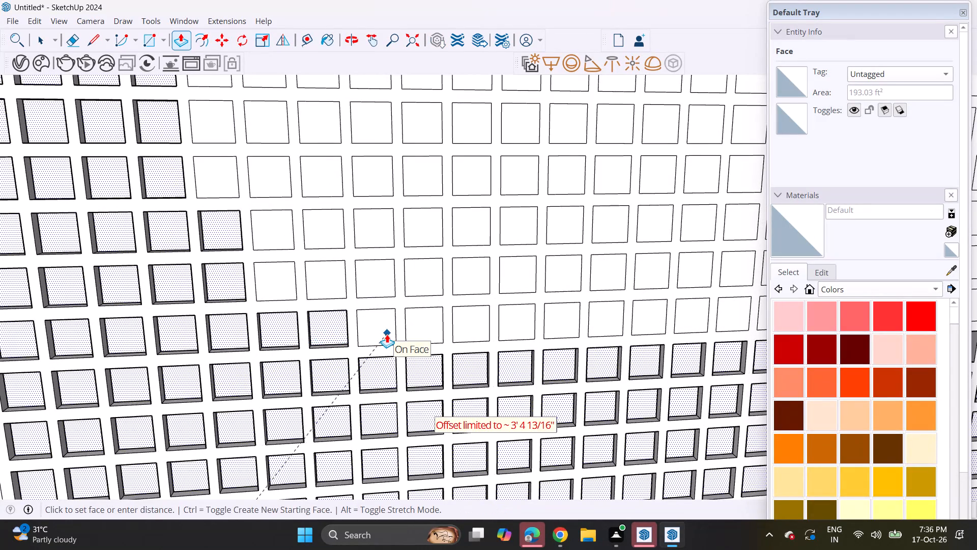
key(Escape)
Push the eighth sixth-row square in, undo it, and redo it by matching the depth of the neighbouring opening.
double_click(373, 327)
key(ctrl+z)
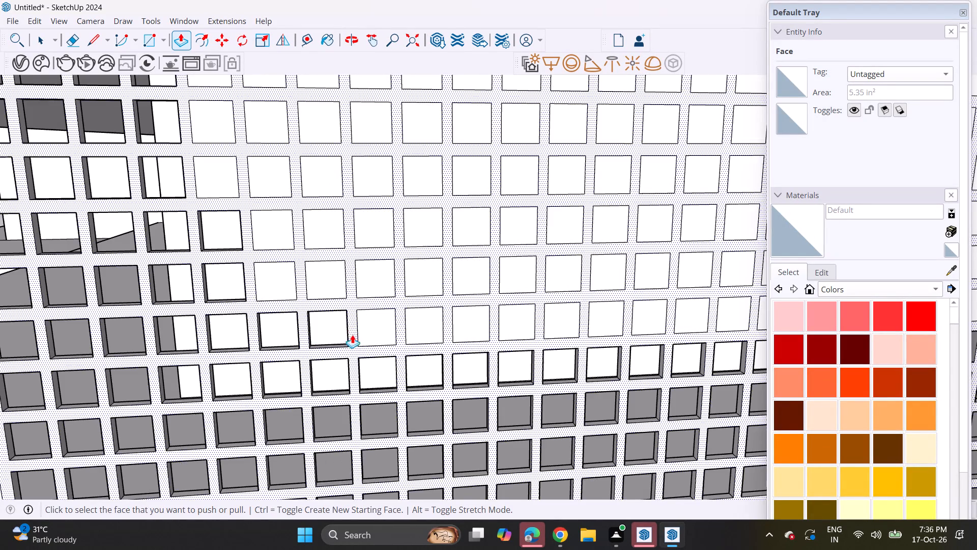
middle_drag(350, 323, 425, 321)
click(389, 333)
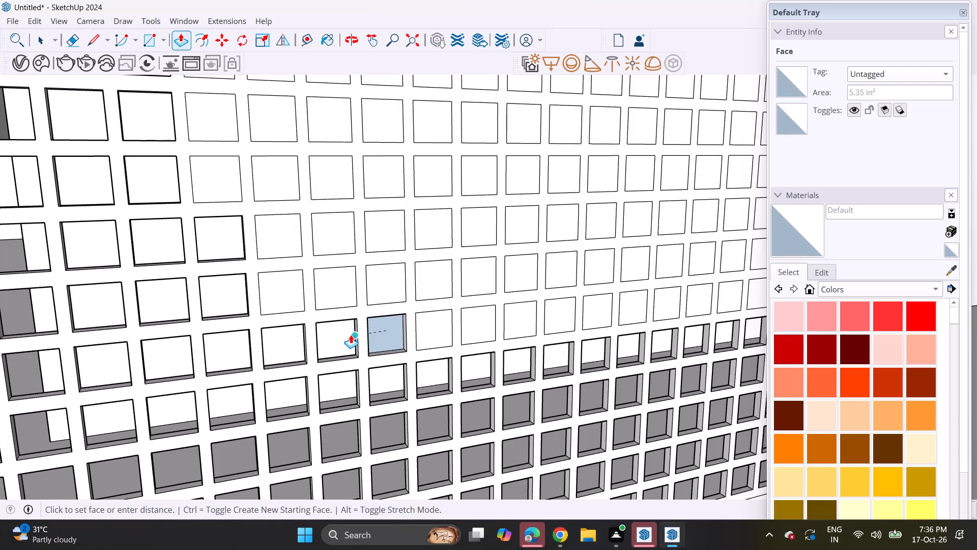
click(354, 345)
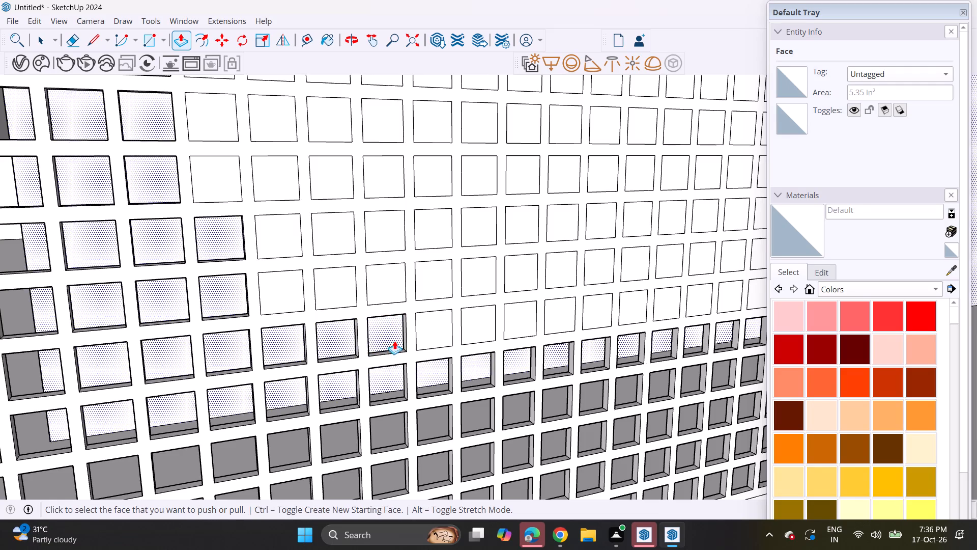
Push the sixth-row squares of the ninth and tenth columns in with the same depth.
double_click(424, 331)
double_click(478, 326)
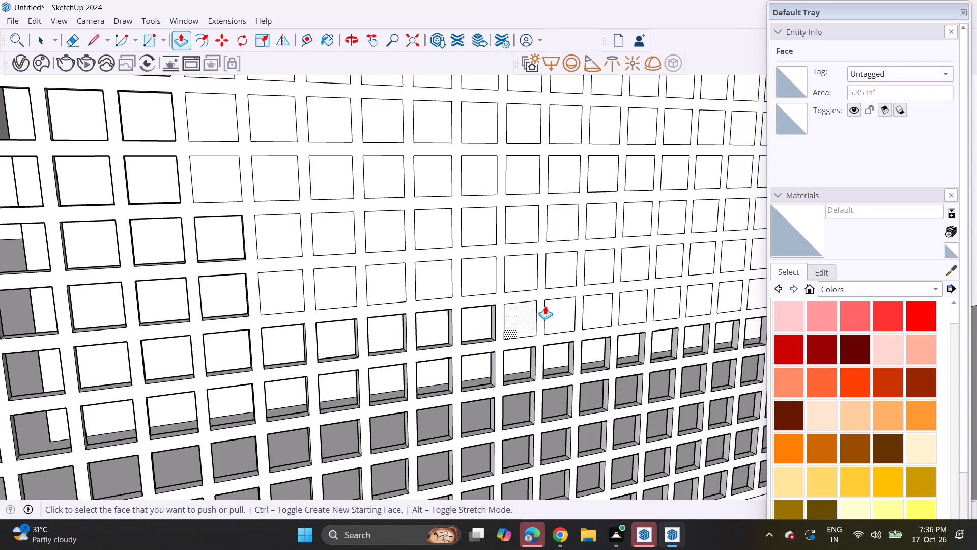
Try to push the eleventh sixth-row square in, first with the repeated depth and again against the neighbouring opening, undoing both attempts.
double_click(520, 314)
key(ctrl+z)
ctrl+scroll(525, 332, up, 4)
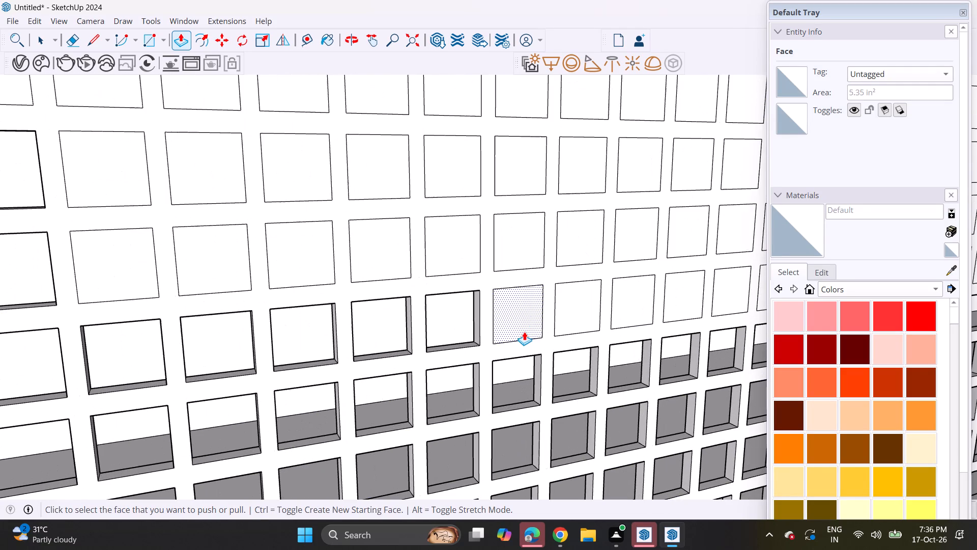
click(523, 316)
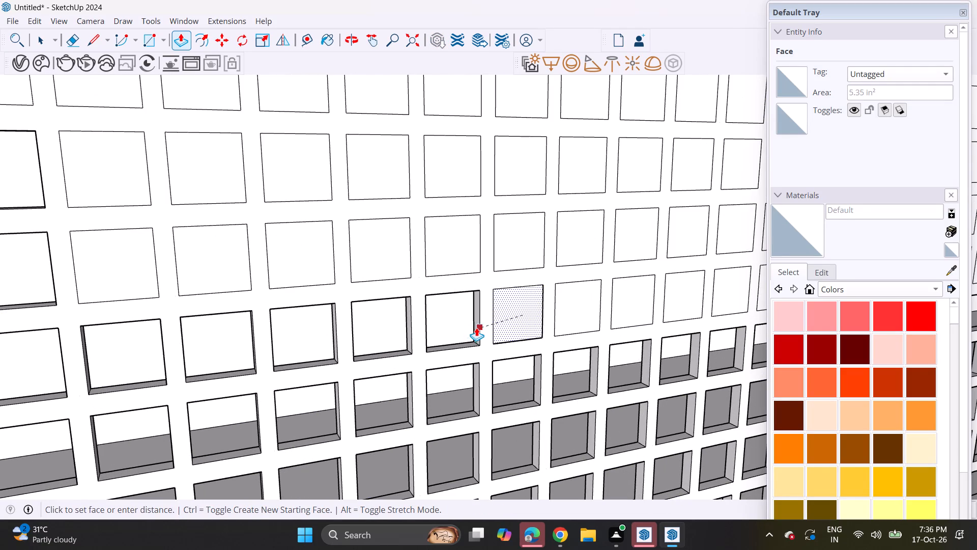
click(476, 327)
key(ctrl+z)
Push the eleventh sixth-row square in to the neighbouring opening's depth, and repeat that depth on the twelfth and thirteenth.
click(521, 306)
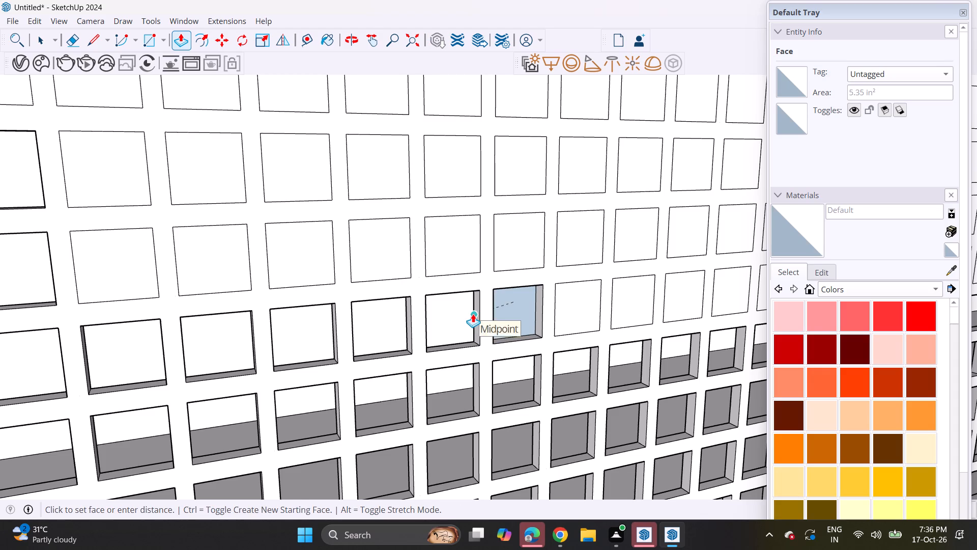
click(473, 314)
double_click(590, 307)
double_click(631, 306)
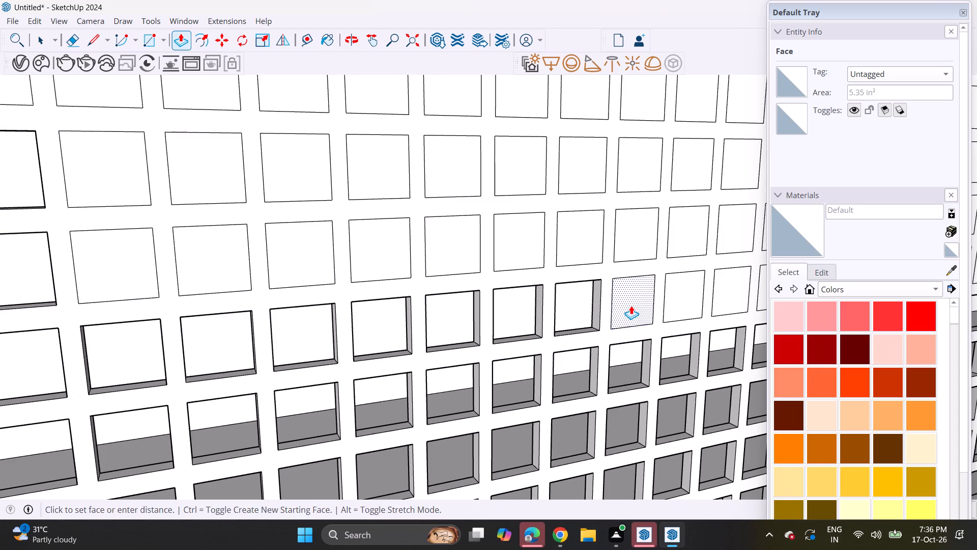
Push the sixth-row squares of columns fourteen to eighteen in, matching the sixteenth to the neighbouring opening's depth.
scroll(633, 308, down, 3)
shift+middle_drag(710, 289, 437, 304)
scroll(373, 321, up, 4)
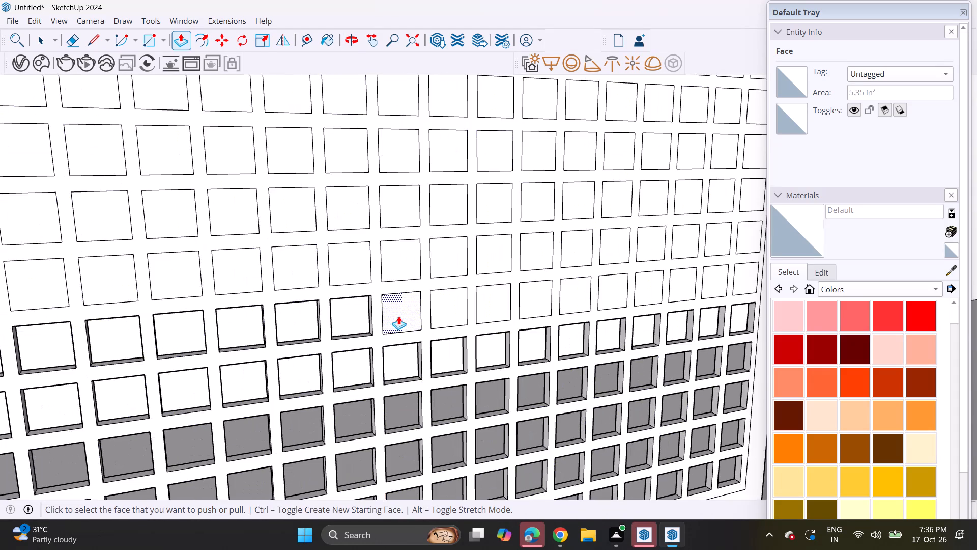
double_click(398, 313)
double_click(438, 314)
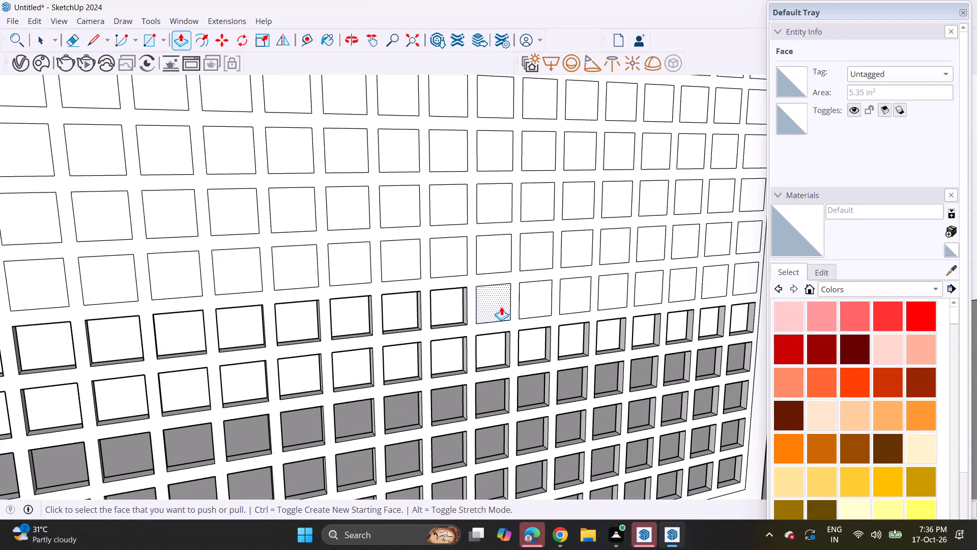
double_click(501, 307)
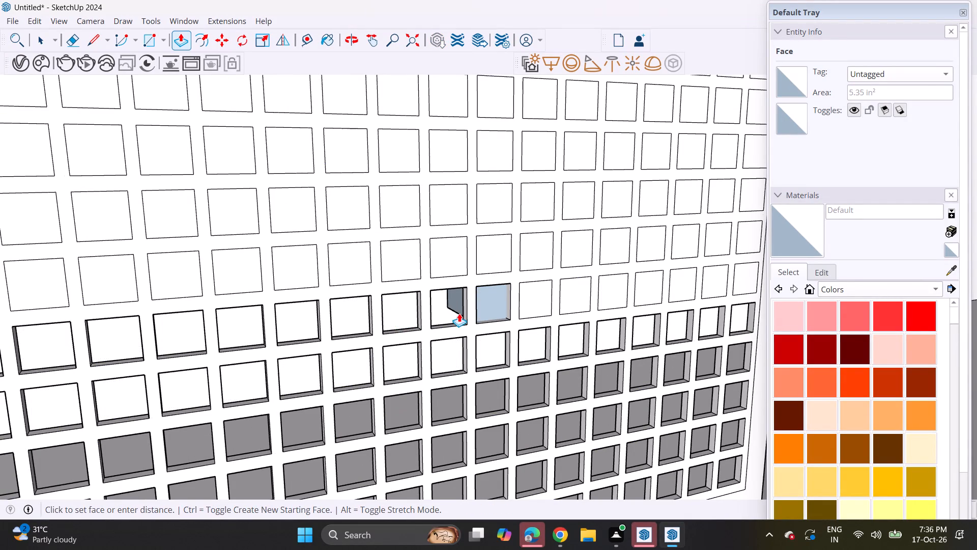
click(462, 299)
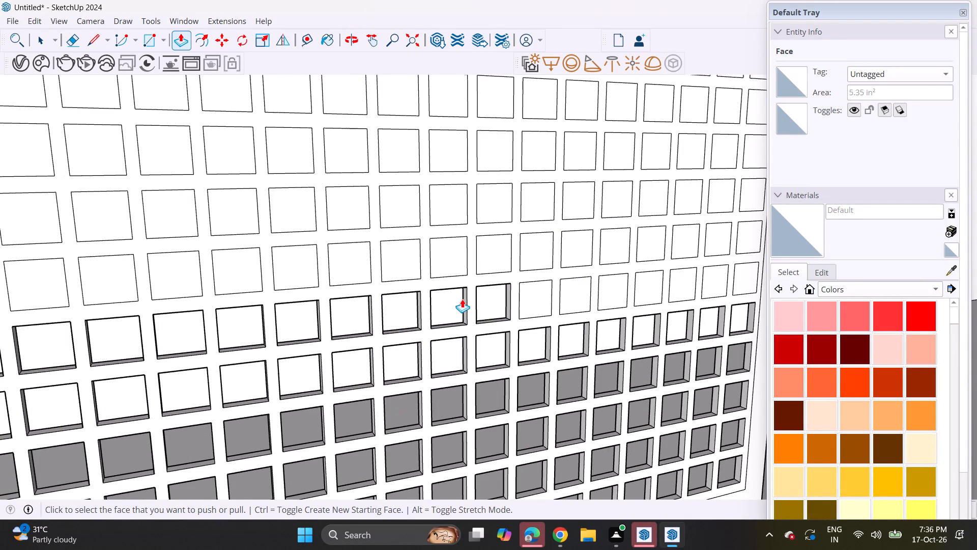
middle_drag(542, 297, 416, 295)
double_click(531, 298)
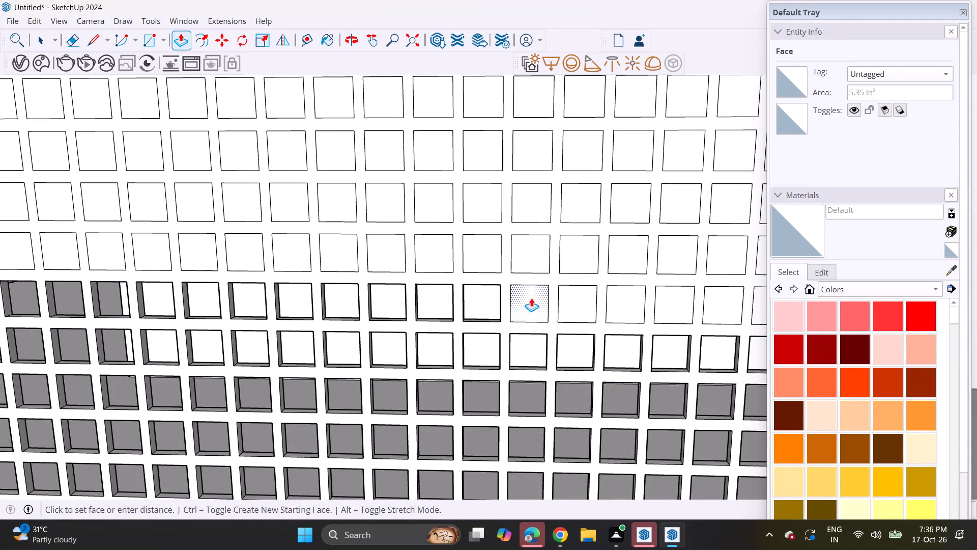
double_click(571, 306)
Push the remaining sixth-row squares in, from column nineteen to twenty-three, matching the last one to the wall's back edge.
scroll(583, 313, down, 4)
middle_drag(608, 313, 586, 312)
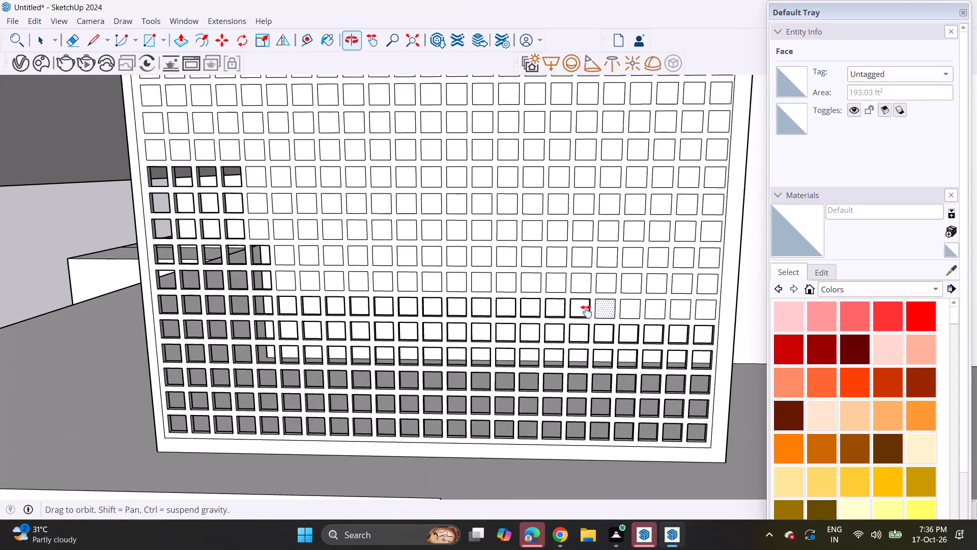
middle_drag(586, 312, 460, 311)
middle_drag(454, 311, 346, 328)
scroll(404, 316, up, 4)
double_click(473, 299)
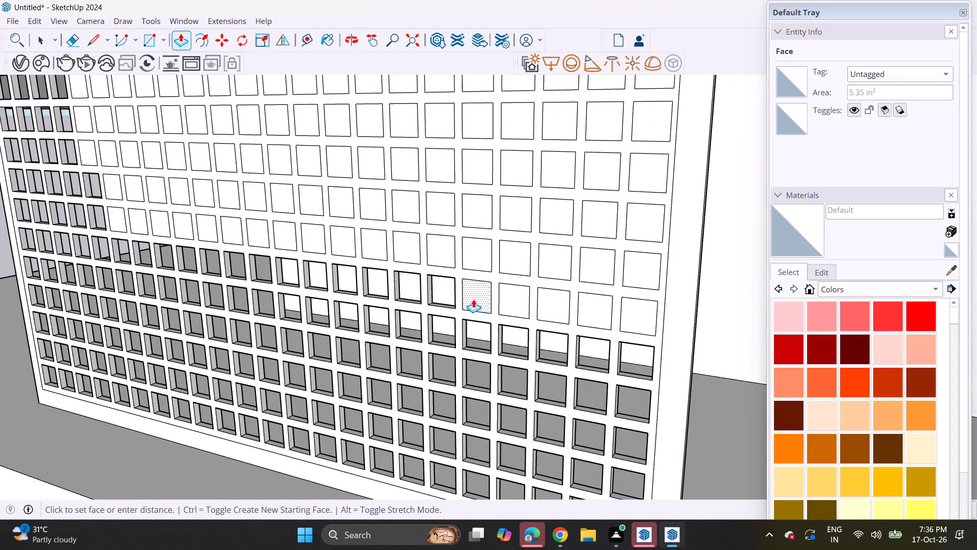
double_click(508, 300)
double_click(545, 295)
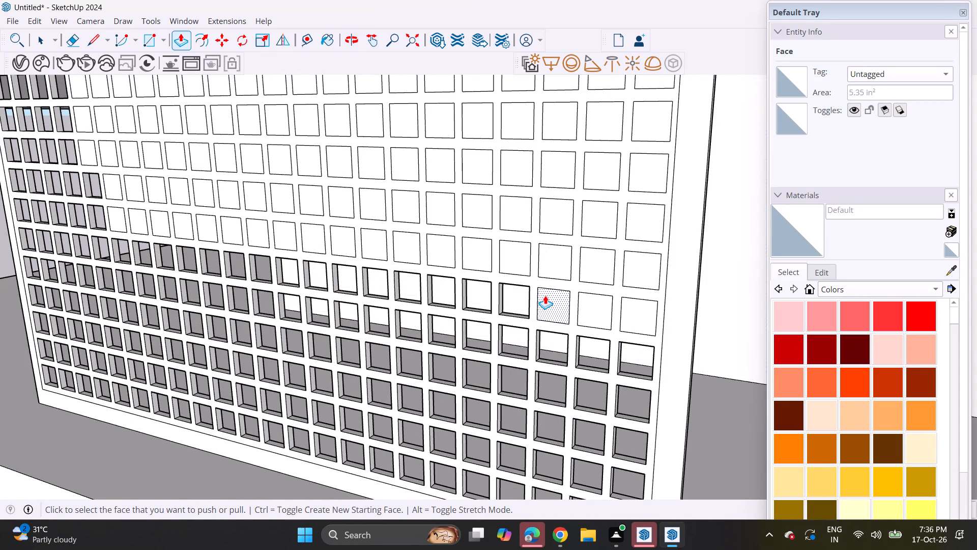
double_click(584, 302)
double_click(623, 304)
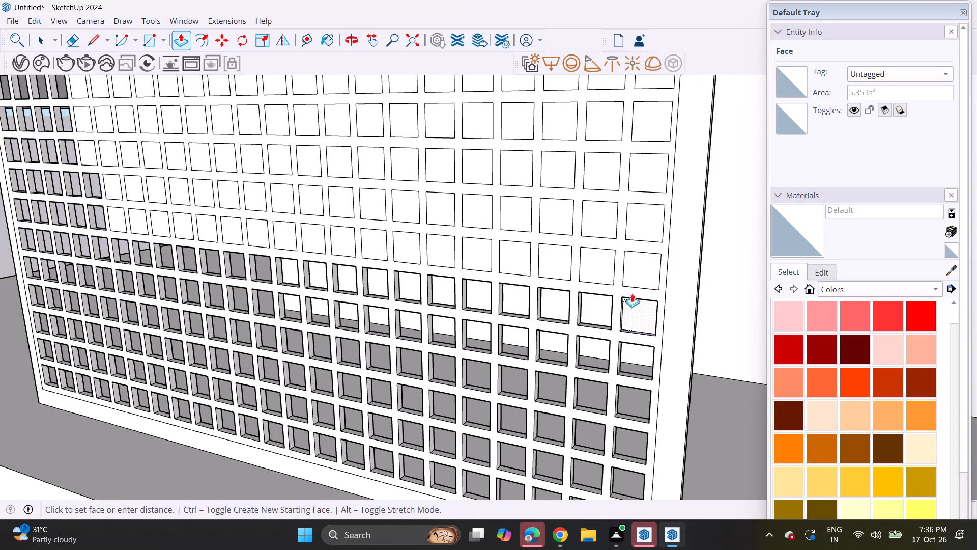
middle_drag(651, 293, 558, 307)
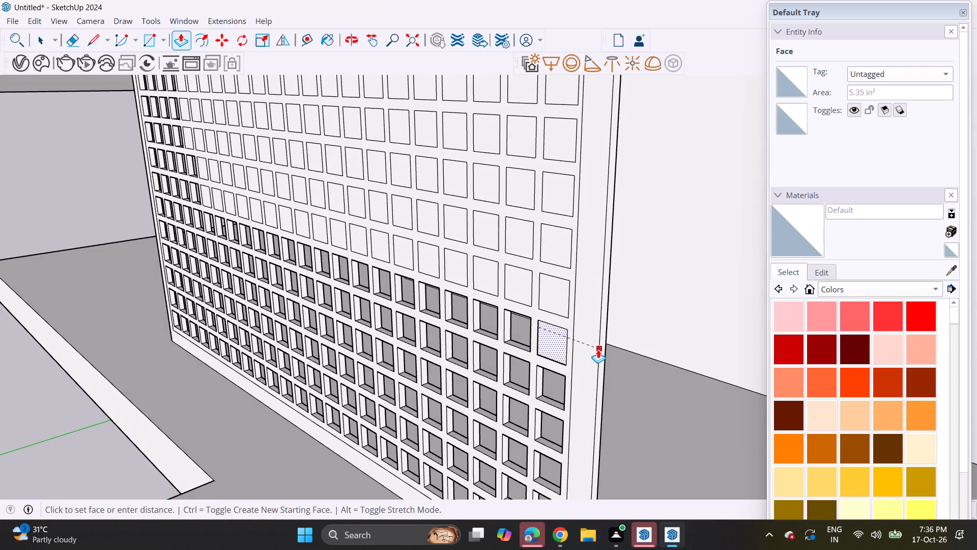
click(606, 350)
Push the seventh-row squares in with the same depth, working back from the twenty-third column to the fifteenth.
double_click(553, 299)
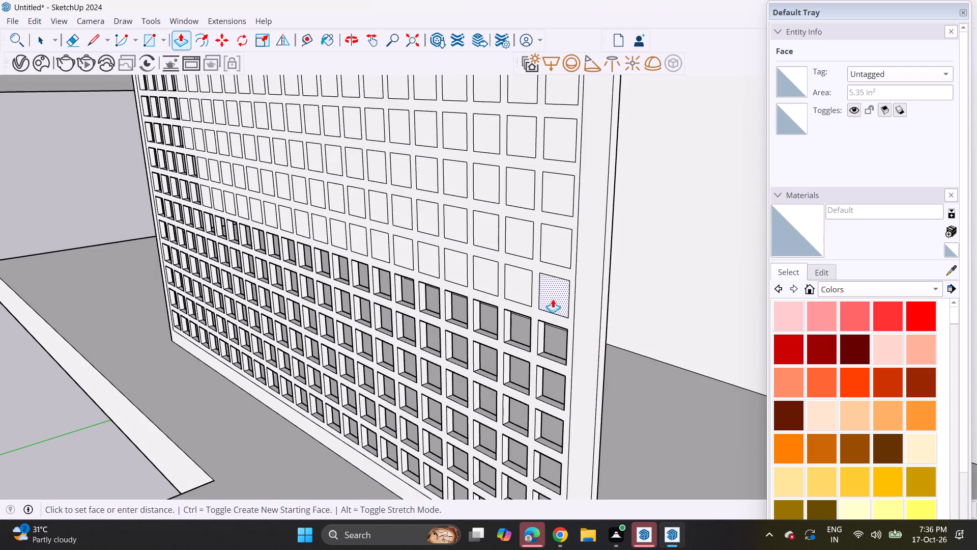
double_click(514, 274)
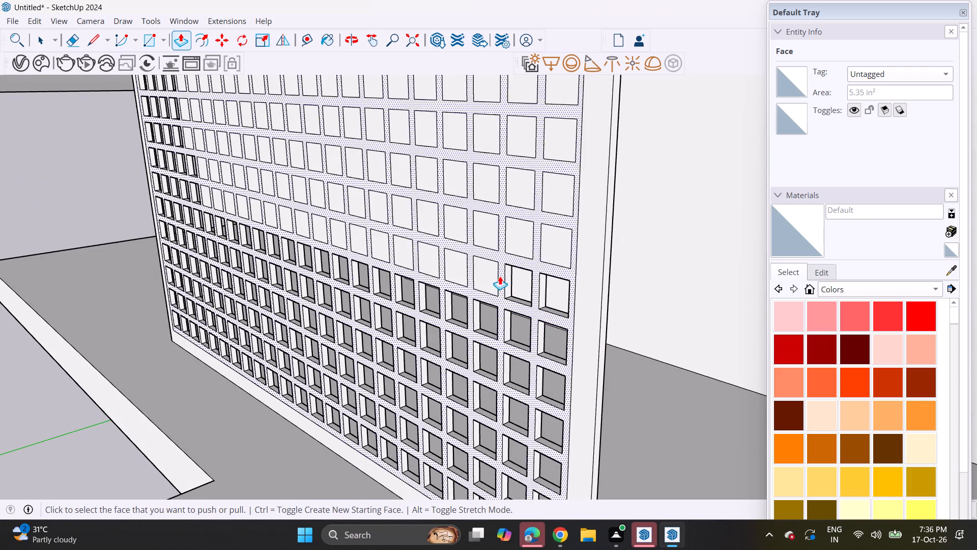
double_click(490, 276)
double_click(459, 273)
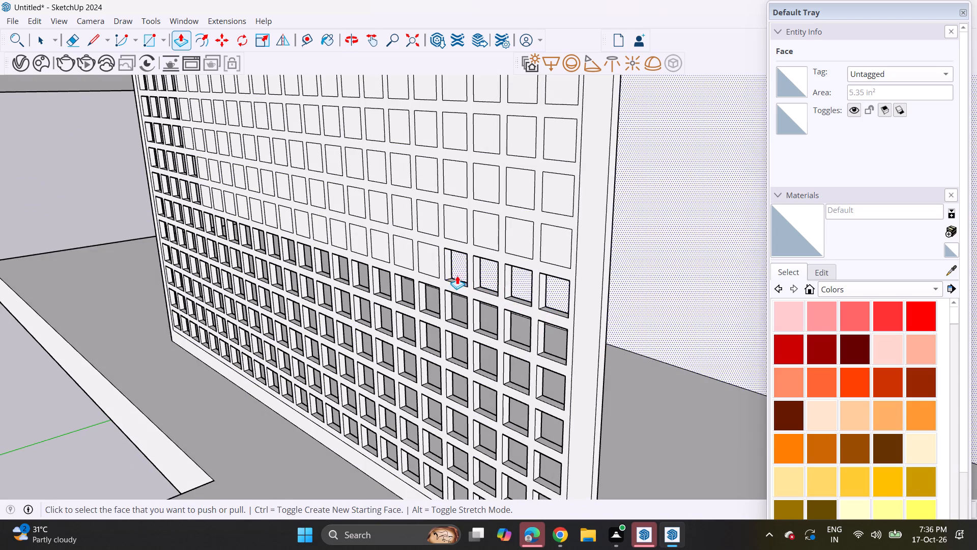
double_click(425, 264)
double_click(405, 254)
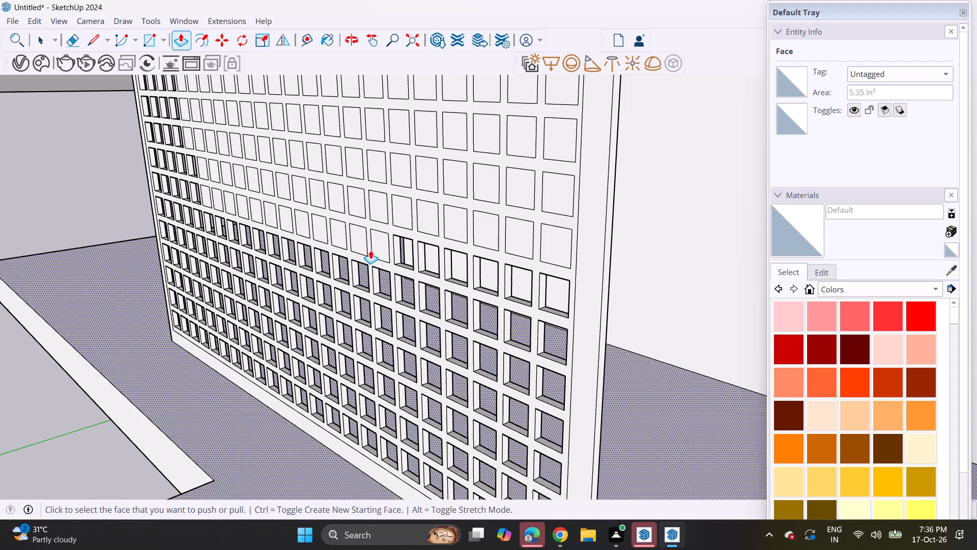
double_click(378, 243)
double_click(360, 238)
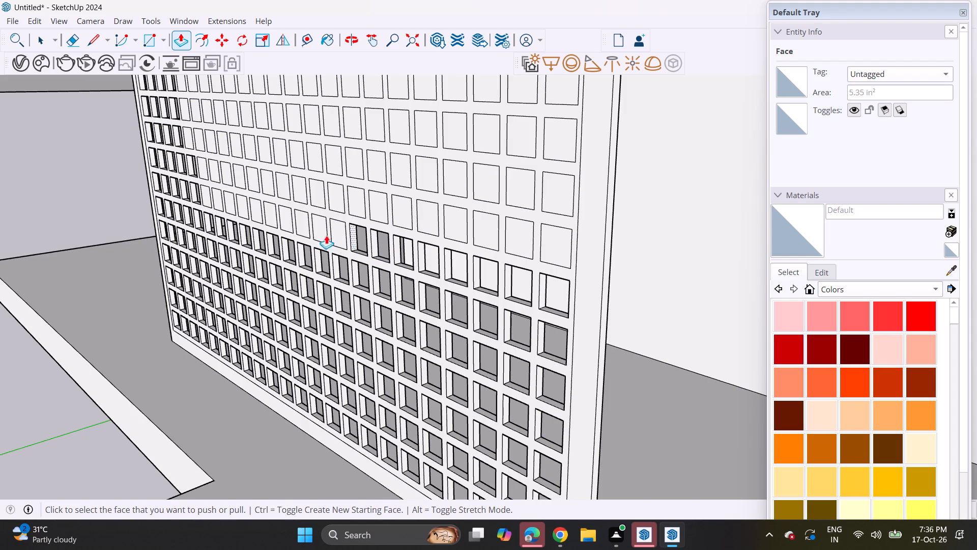
click(336, 235)
click(336, 235)
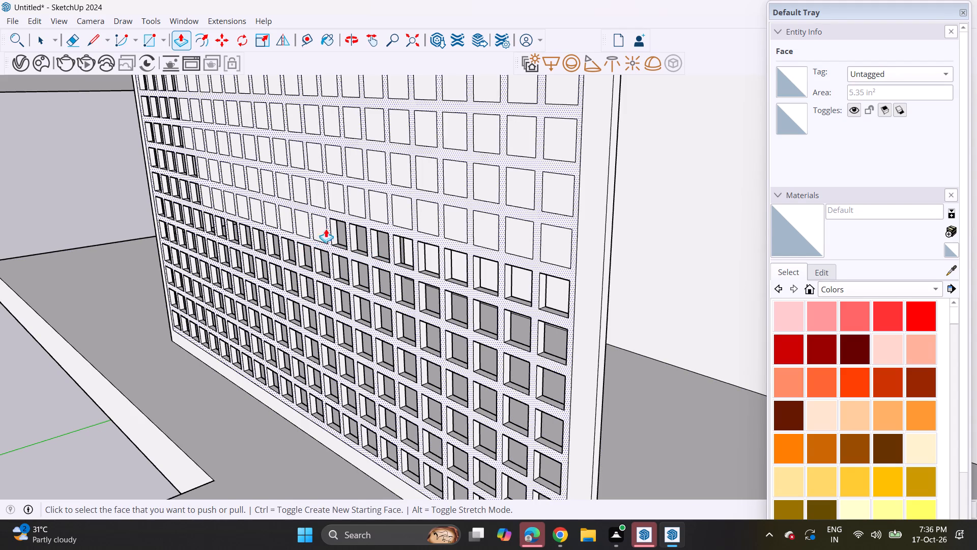
Push the rest of the seventh-row squares in with the same depth, from the fourteenth column back to the sixth.
double_click(321, 228)
double_click(297, 224)
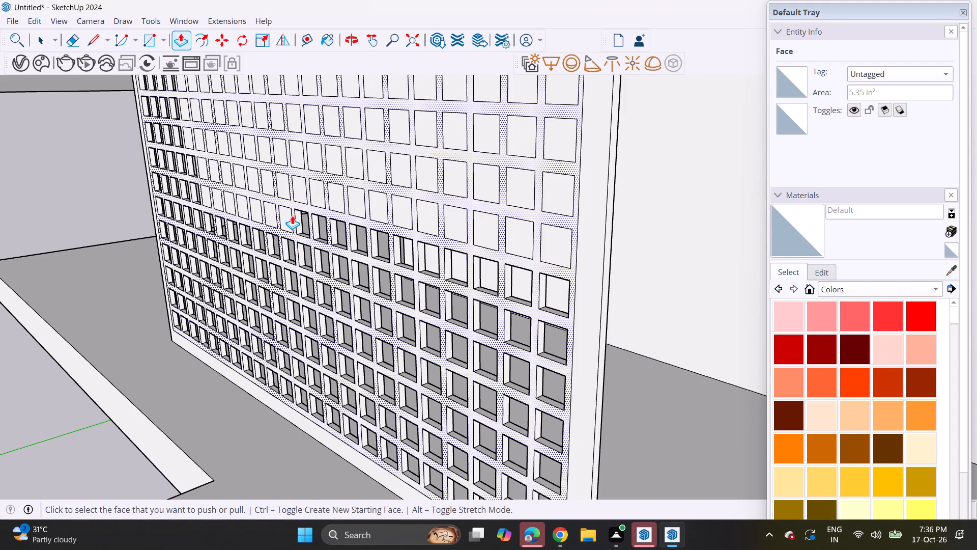
double_click(286, 219)
double_click(268, 222)
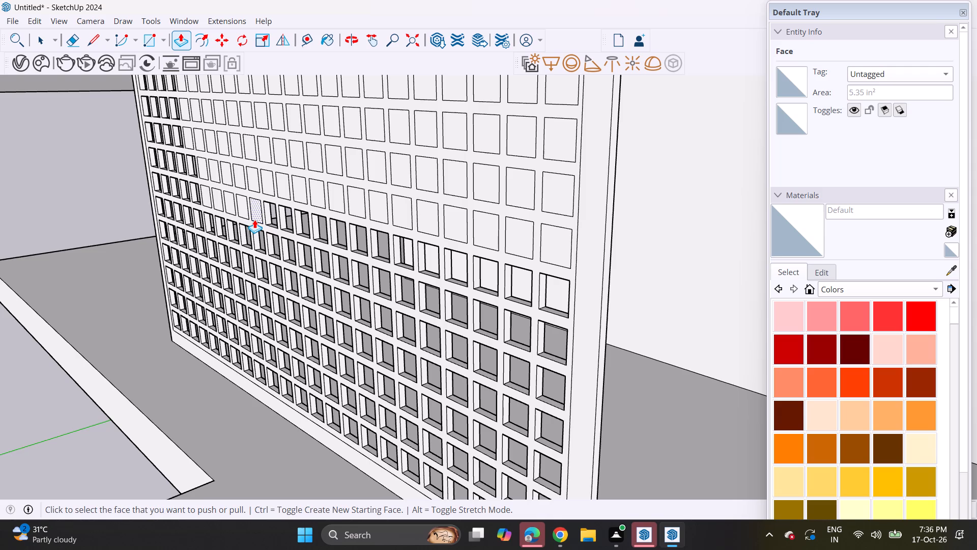
double_click(254, 217)
scroll(248, 204, up, 4)
double_click(238, 203)
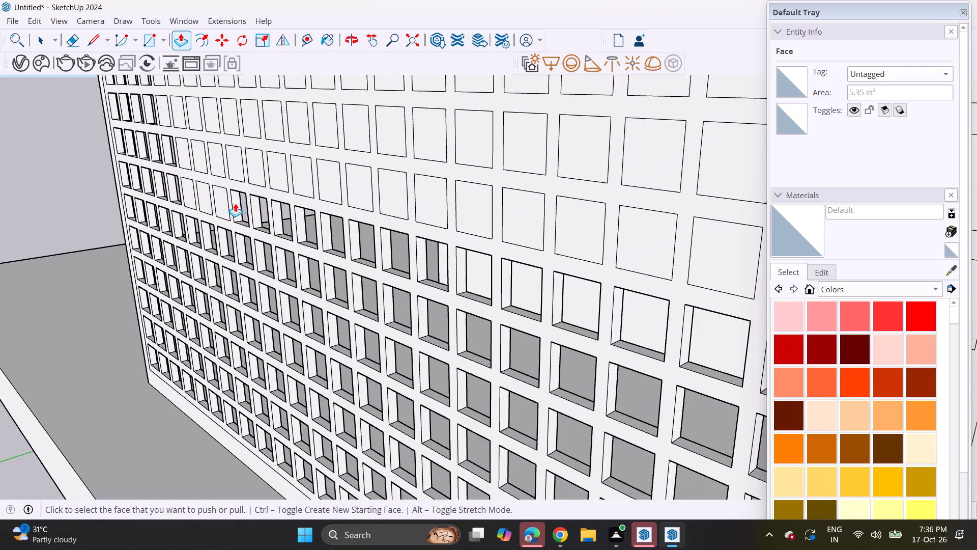
double_click(217, 198)
double_click(207, 199)
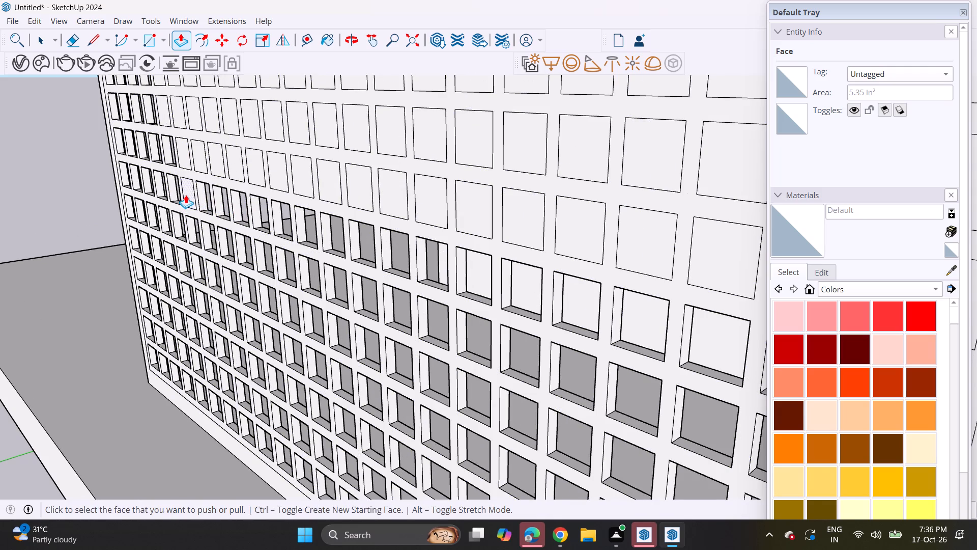
double_click(186, 195)
Push the eighth-row squares in with the same depth, from the sixth column to the fourteenth.
scroll(186, 195, down, 2)
double_click(188, 162)
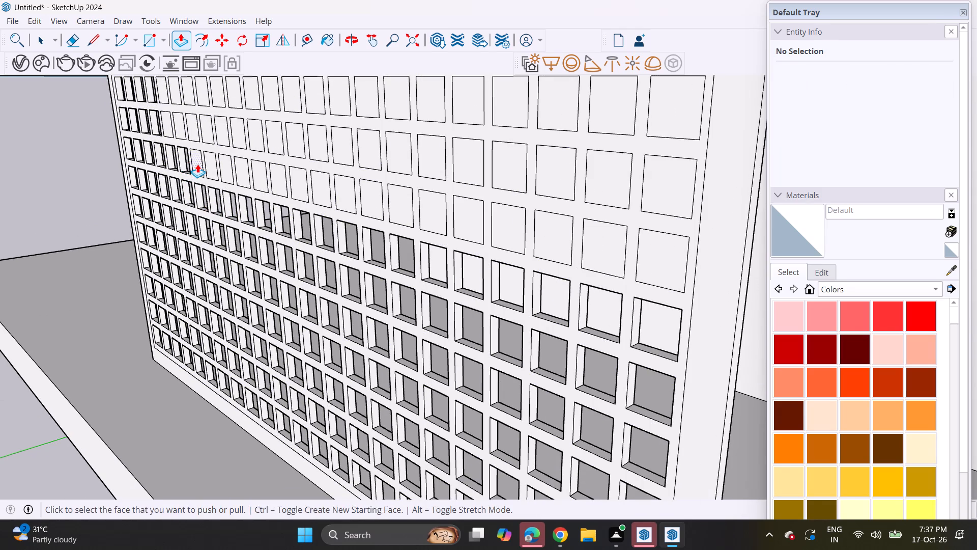
double_click(198, 163)
double_click(208, 168)
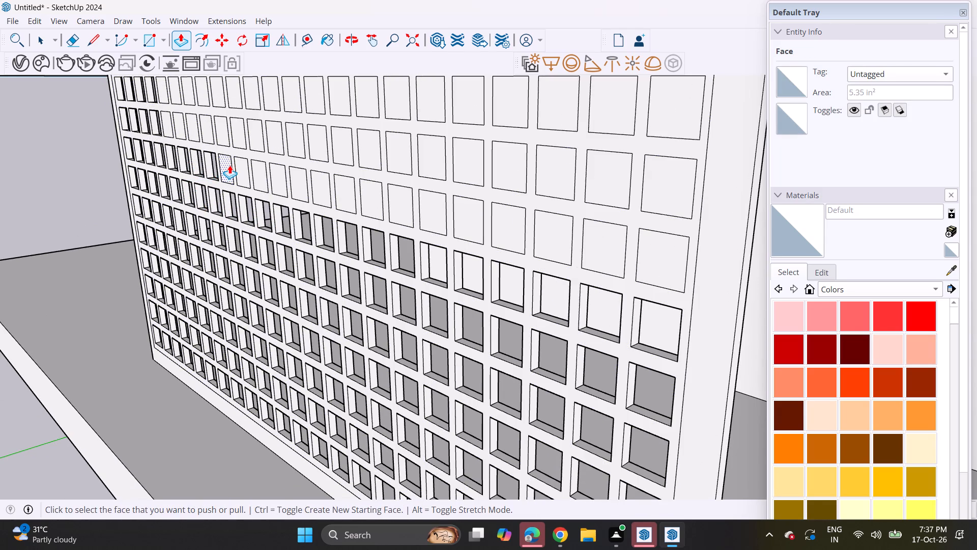
double_click(229, 165)
double_click(244, 171)
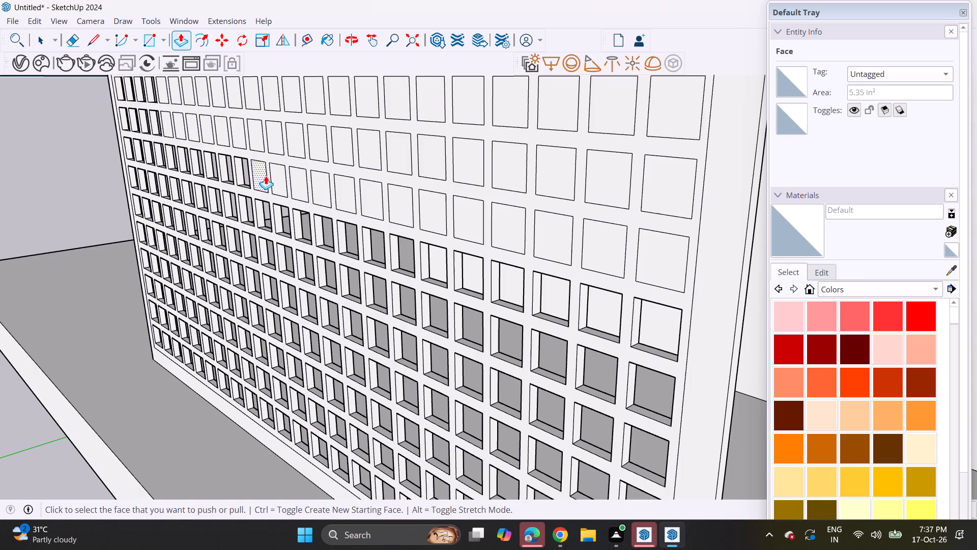
double_click(260, 175)
double_click(275, 181)
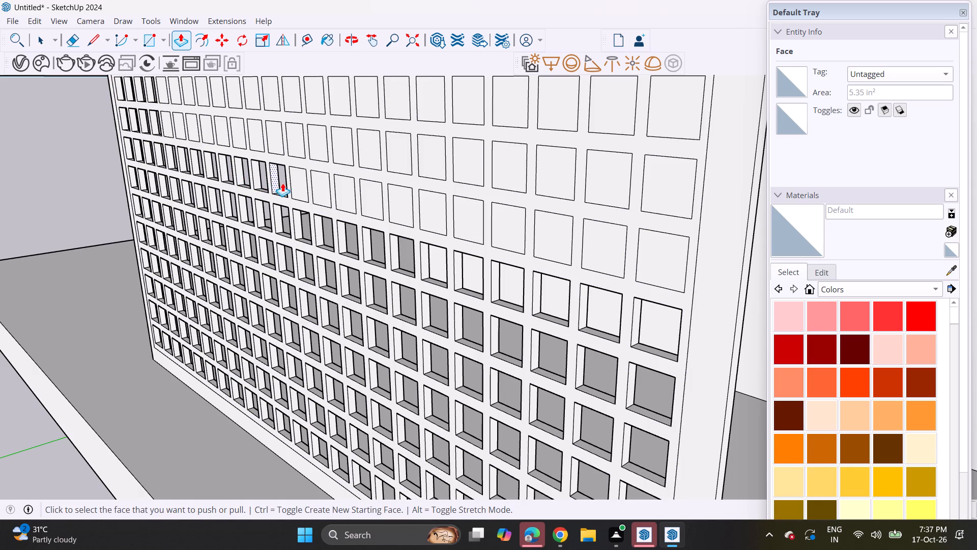
double_click(304, 178)
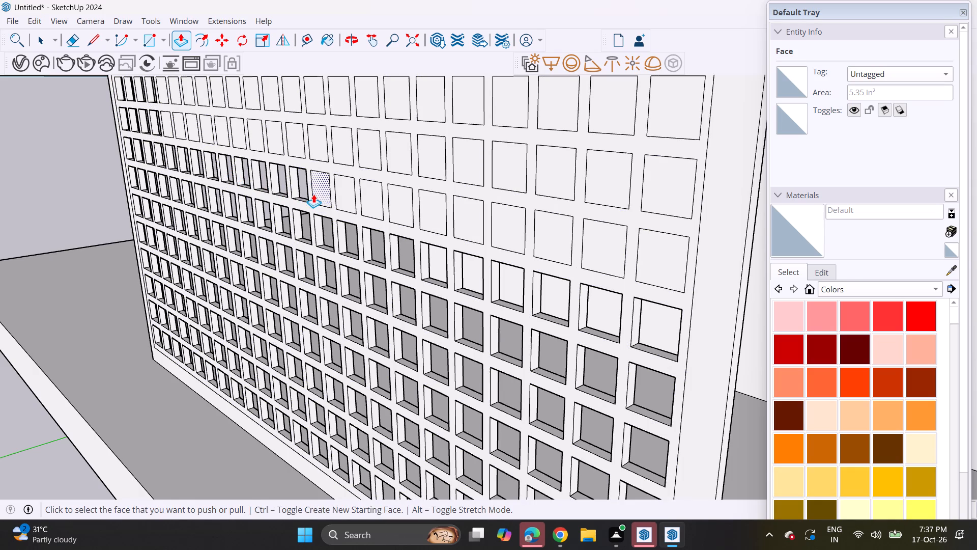
double_click(313, 193)
Push the remaining eighth-row squares in with the same depth, from the fifteenth column to the twenty-third.
double_click(339, 201)
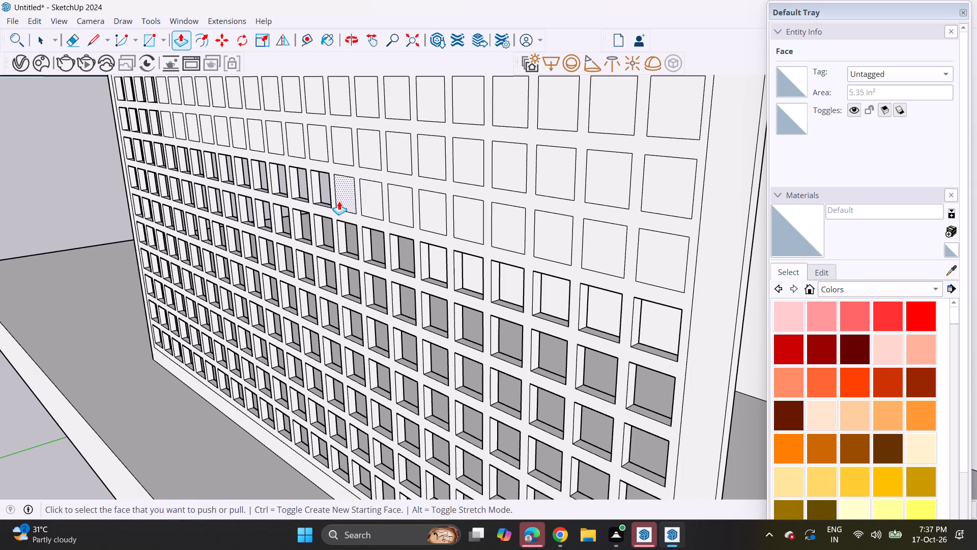
double_click(364, 201)
double_click(393, 206)
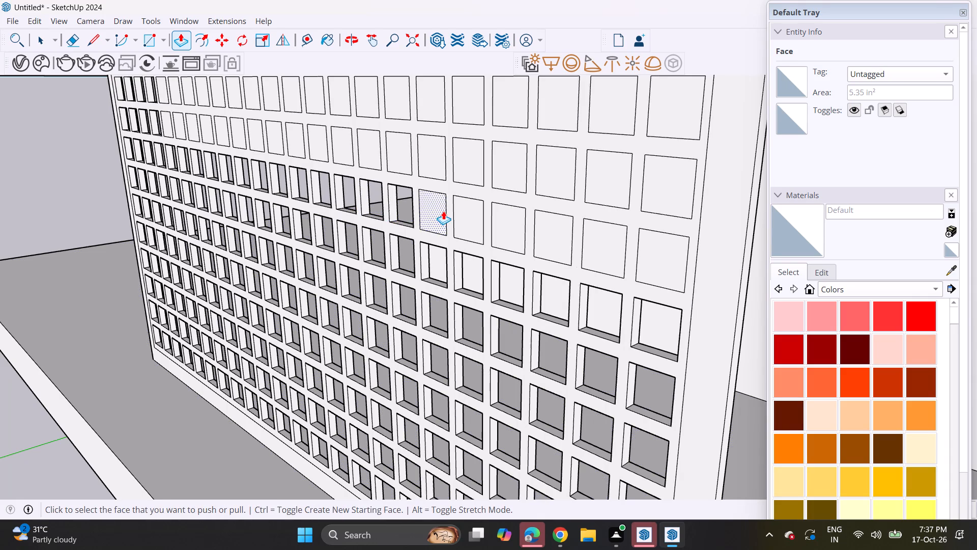
double_click(439, 211)
double_click(465, 216)
double_click(508, 219)
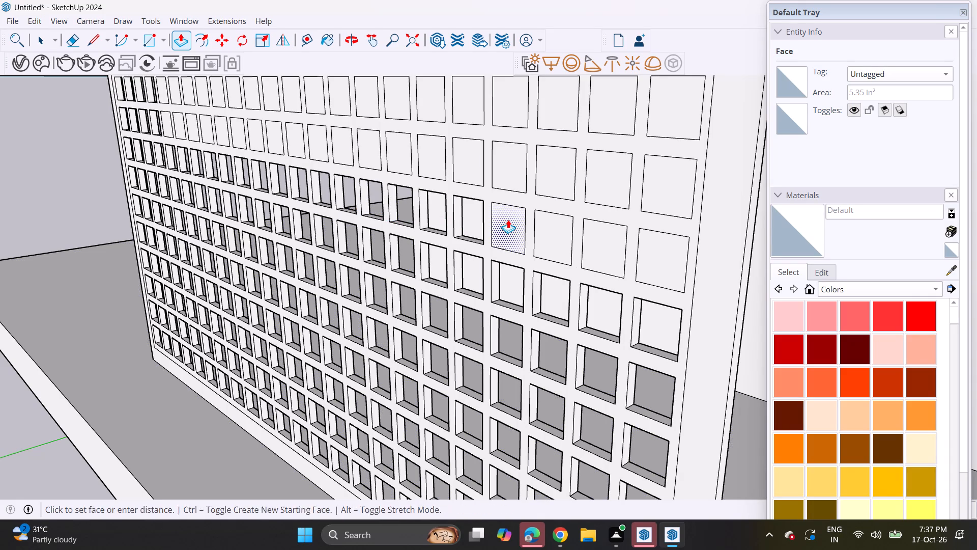
double_click(547, 231)
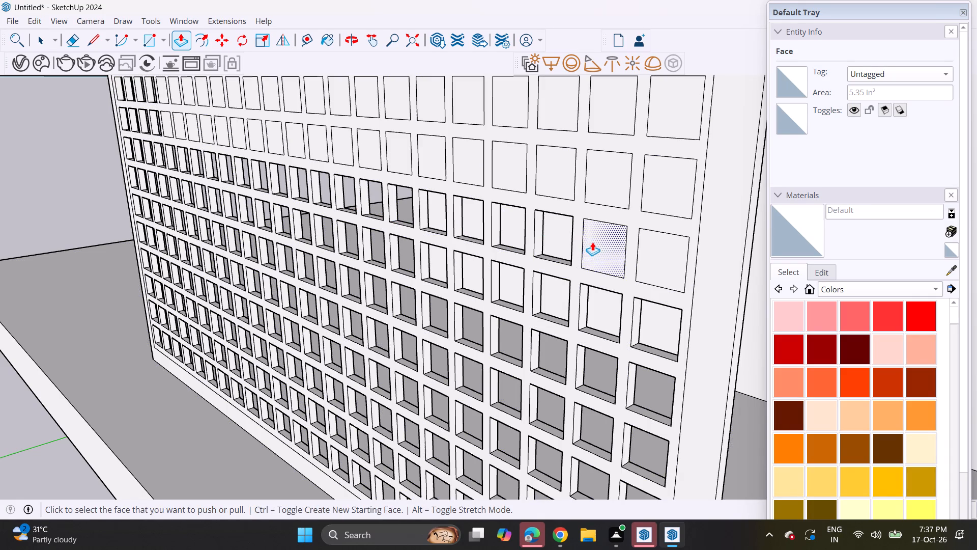
double_click(592, 242)
double_click(666, 262)
Push the ninth-row squares in with the same depth, working back from the twenty-third column to the fifteenth.
double_click(663, 203)
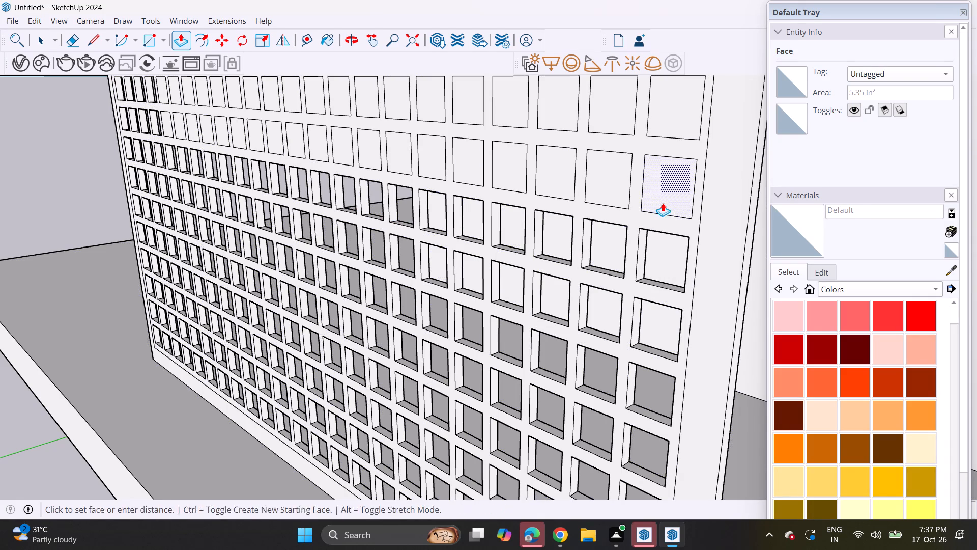
double_click(624, 189)
double_click(547, 185)
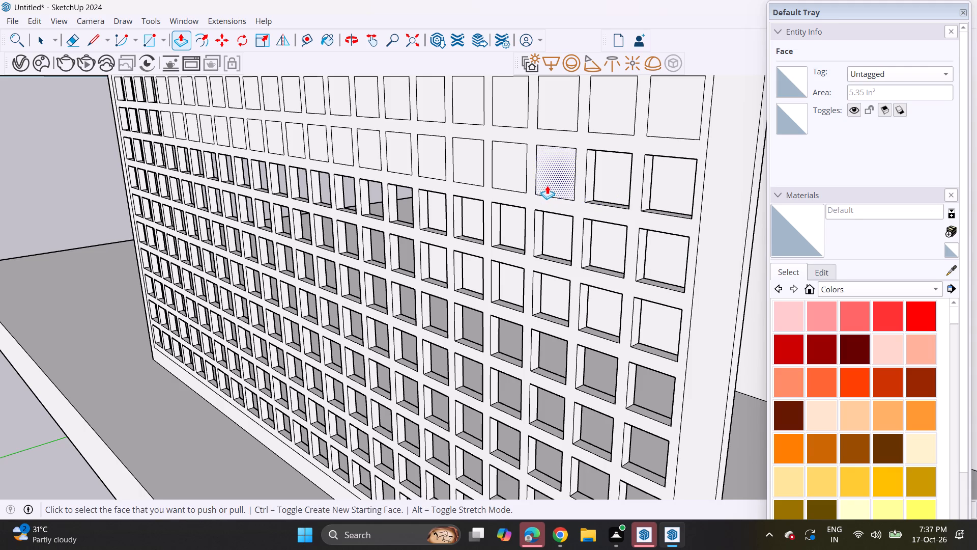
double_click(517, 174)
double_click(471, 162)
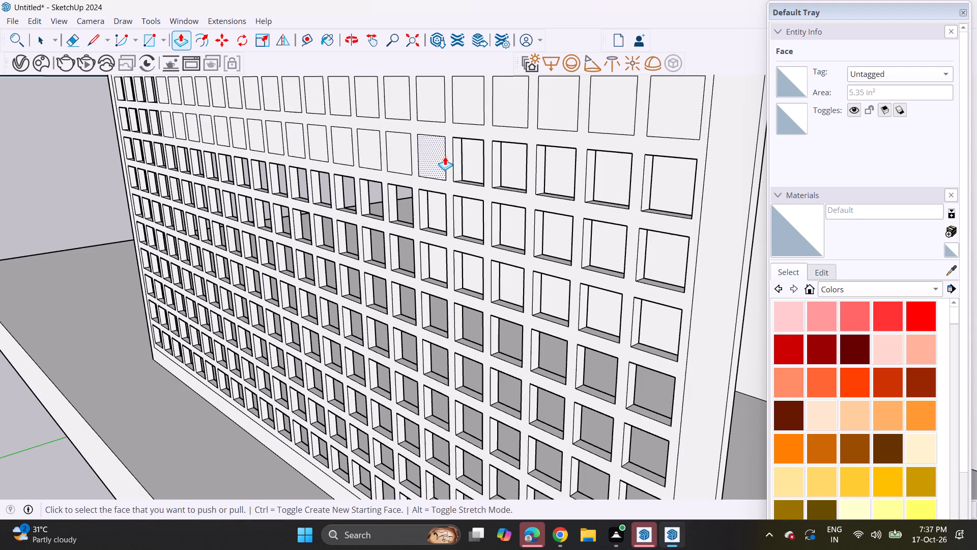
double_click(433, 156)
double_click(401, 150)
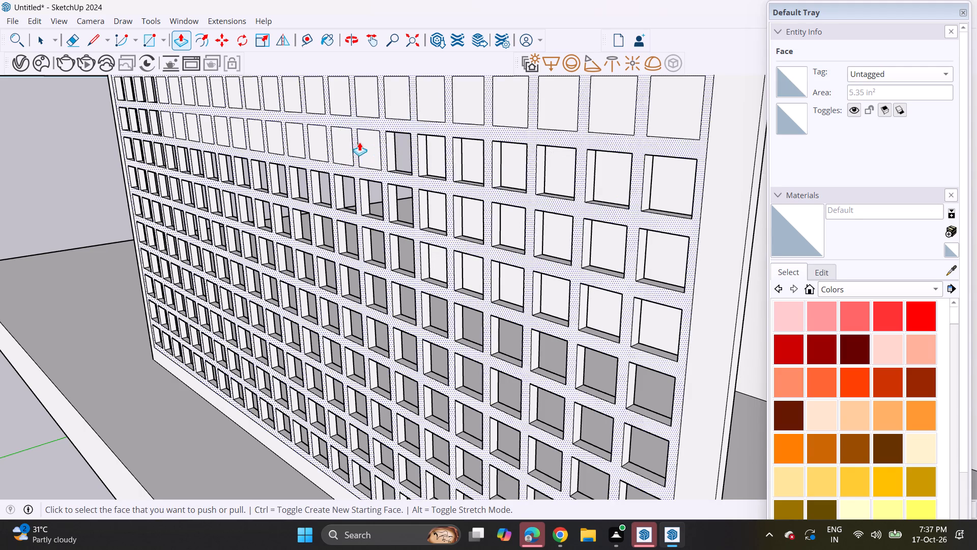
double_click(361, 146)
double_click(342, 143)
Push the rest of the ninth-row squares in with the same depth, from the fourteenth column back to the fifth.
click(311, 141)
click(309, 142)
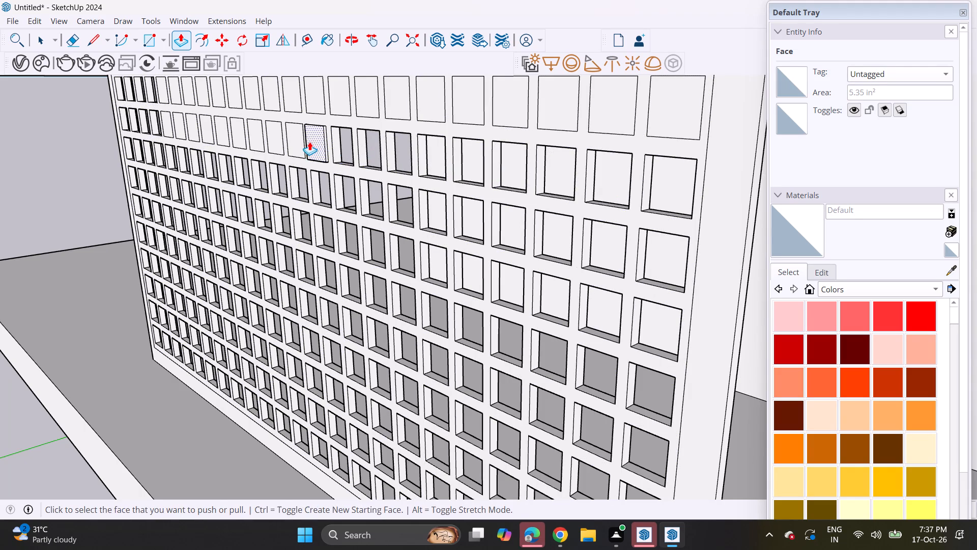
key(ctrl+z)
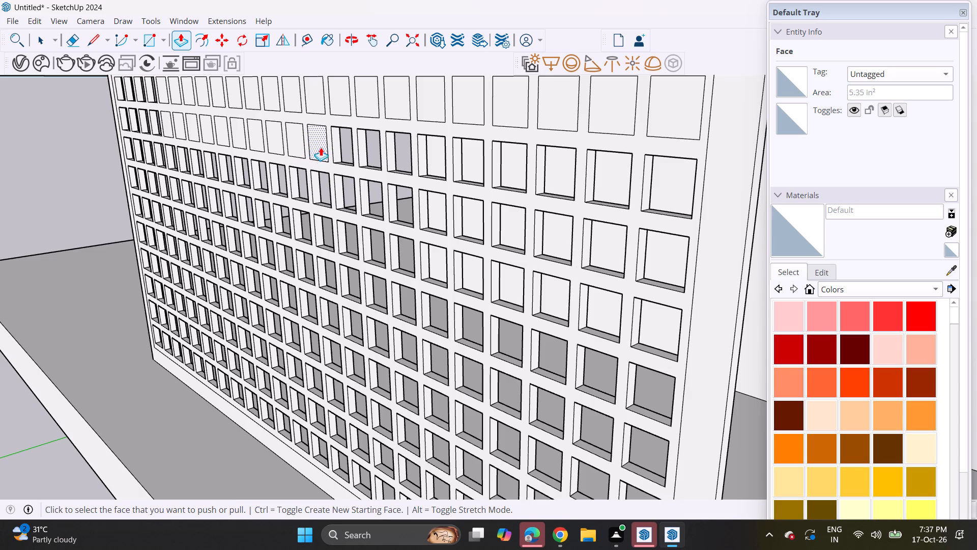
click(321, 147)
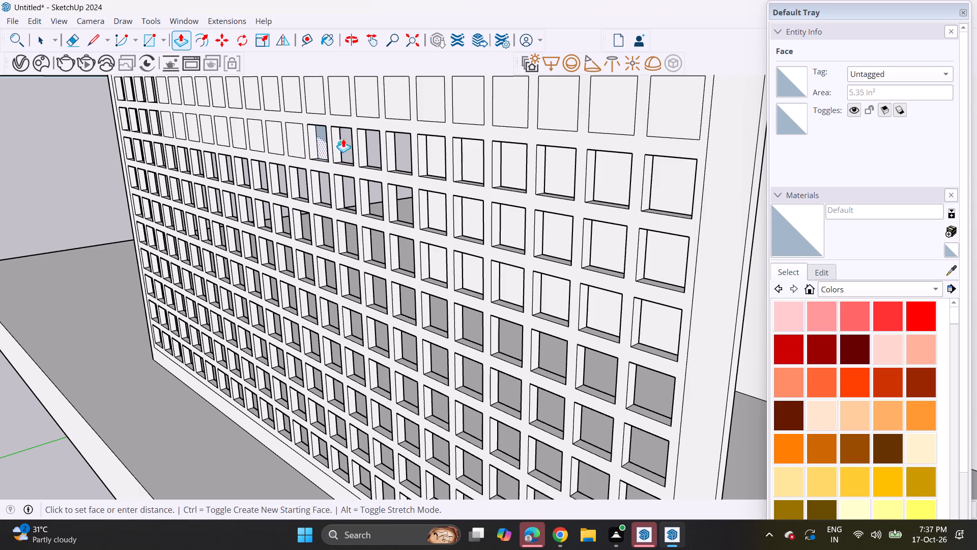
click(343, 137)
double_click(299, 131)
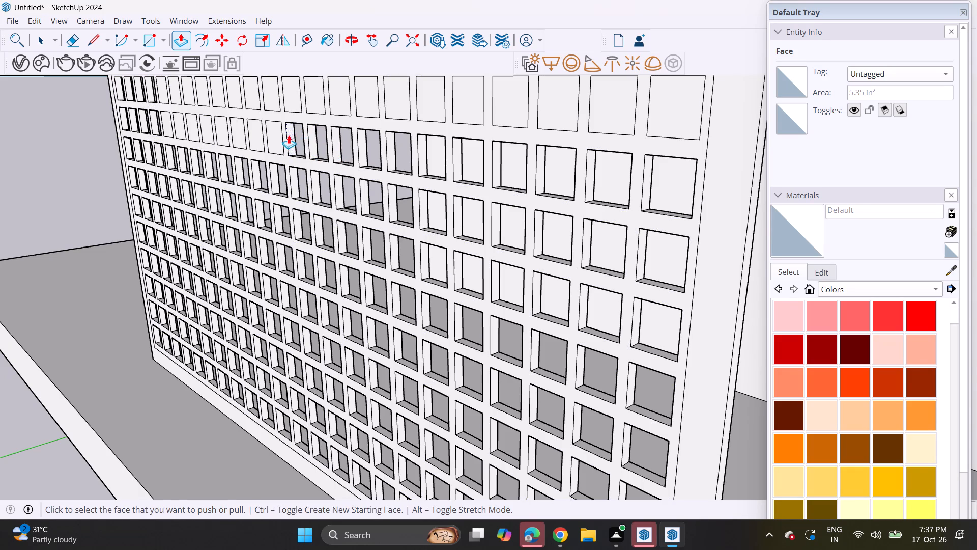
double_click(273, 132)
double_click(262, 134)
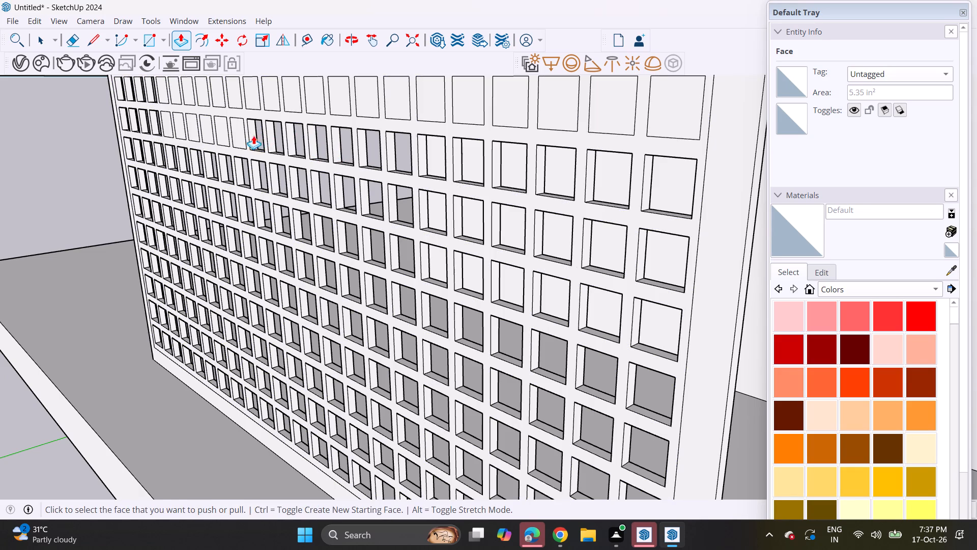
double_click(243, 133)
double_click(224, 135)
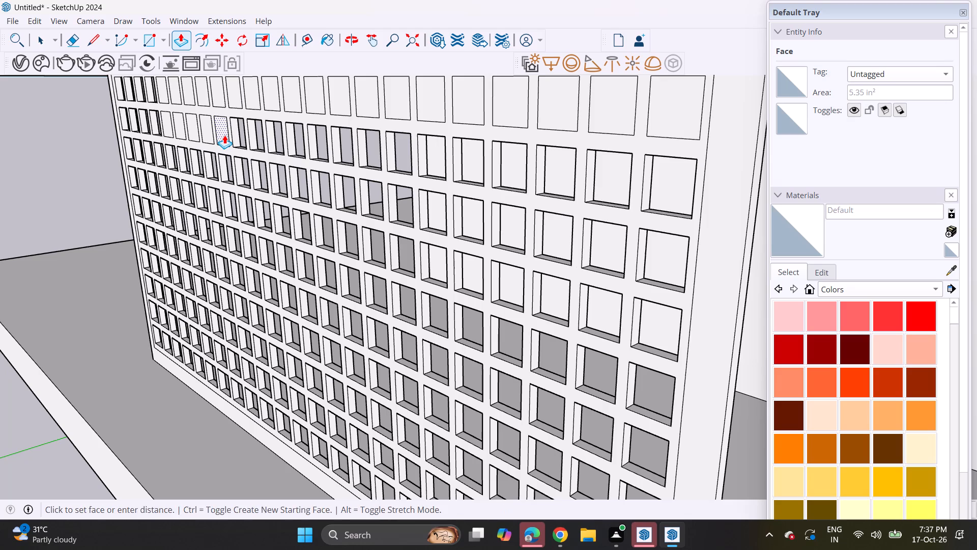
double_click(205, 132)
double_click(193, 129)
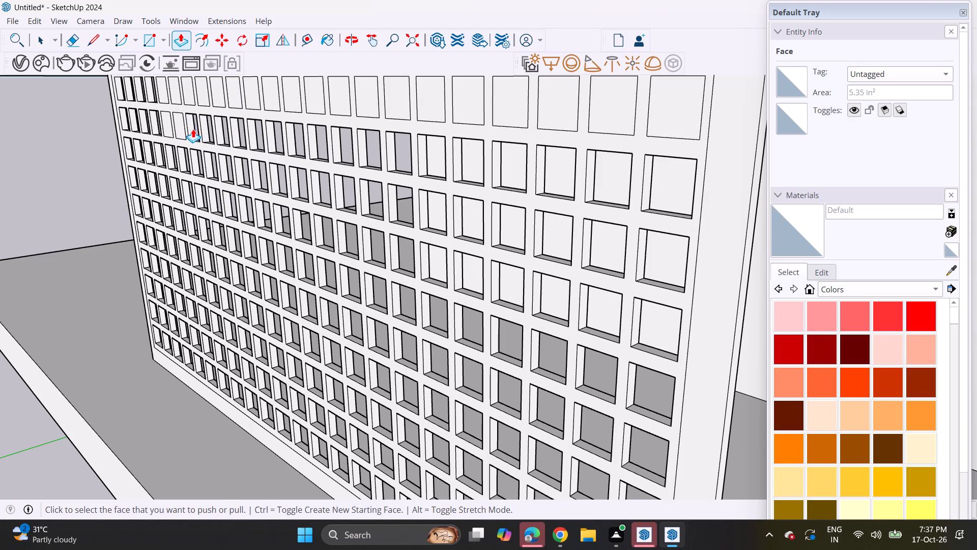
double_click(181, 130)
double_click(169, 124)
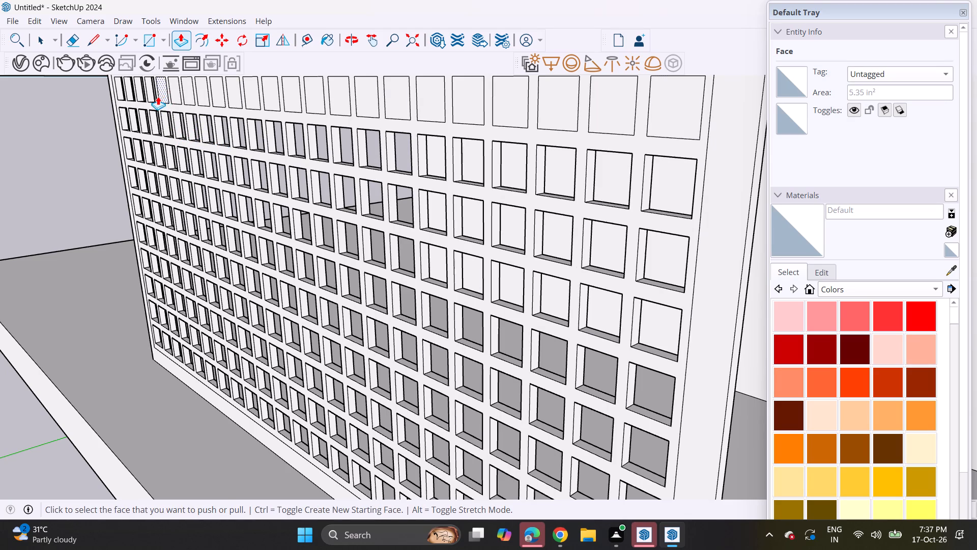
Push the tenth-row squares in with the same depth, from the fifth column to the eighth.
click(161, 94)
click(161, 94)
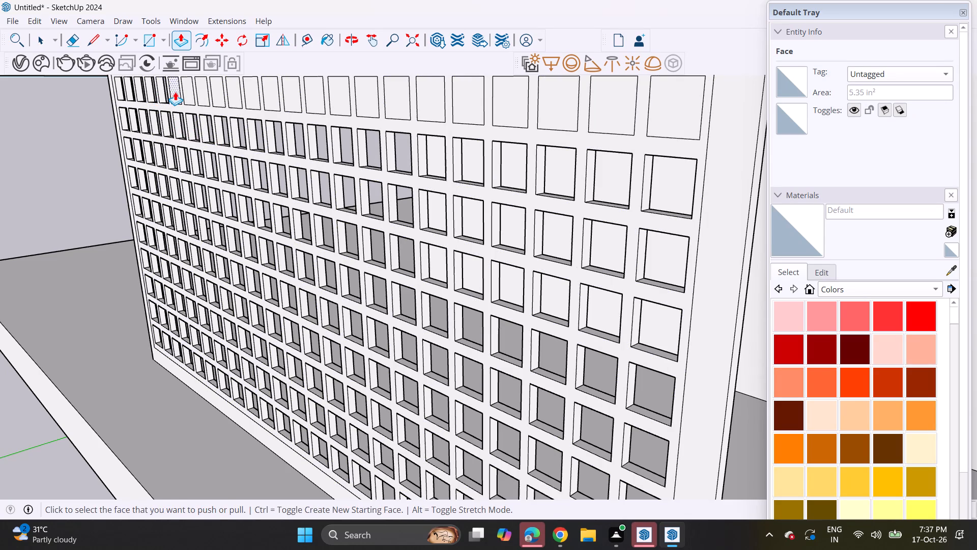
double_click(177, 90)
double_click(190, 89)
triple_click(203, 88)
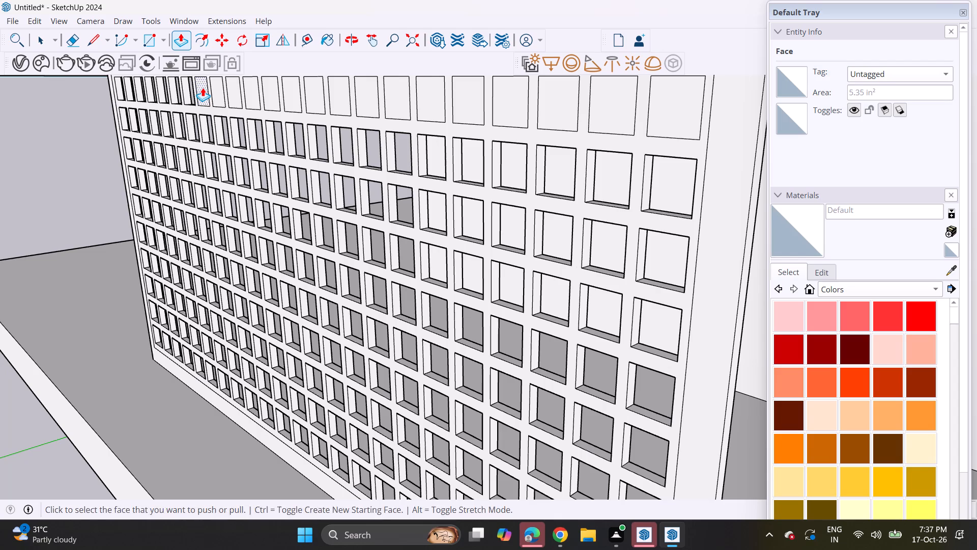
key(Escape)
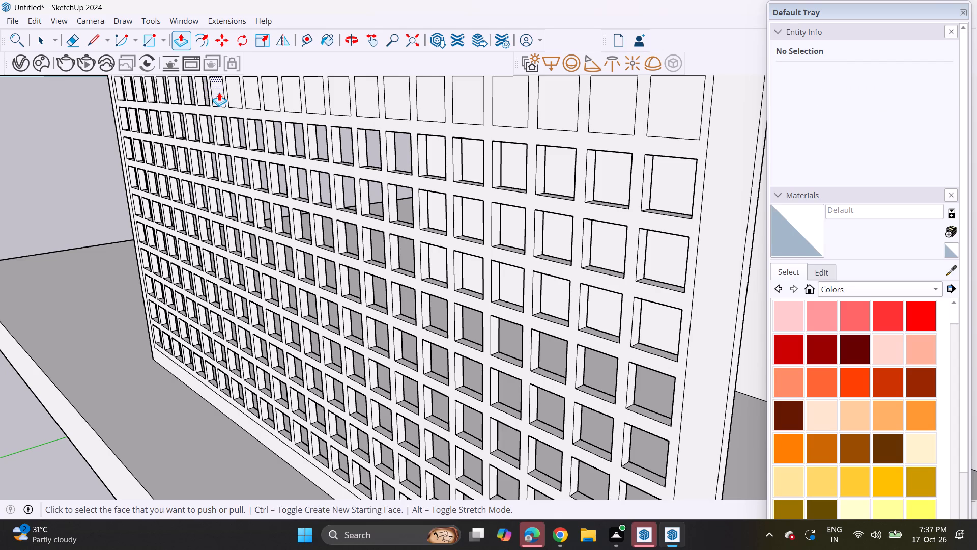
Push the tenth row's ninth-column square in, matching its depth to the neighbouring opening.
double_click(219, 92)
key(ctrl+z)
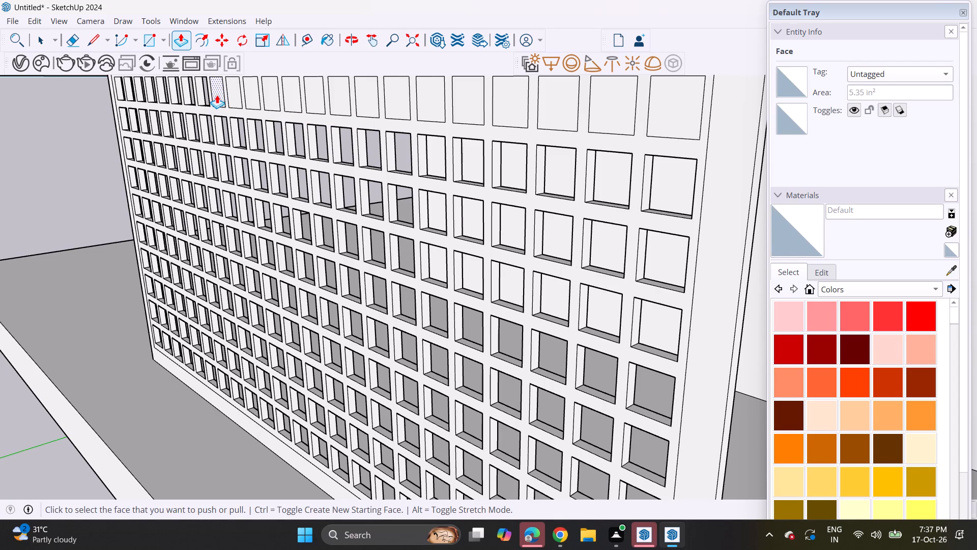
click(217, 94)
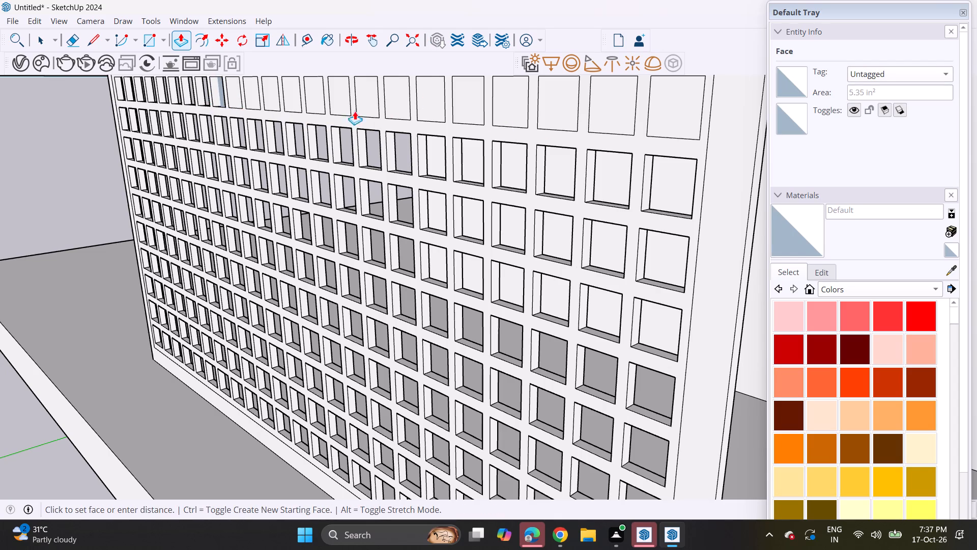
scroll(206, 85, up, 7)
middle_drag(188, 95, 290, 67)
scroll(193, 95, up, 1)
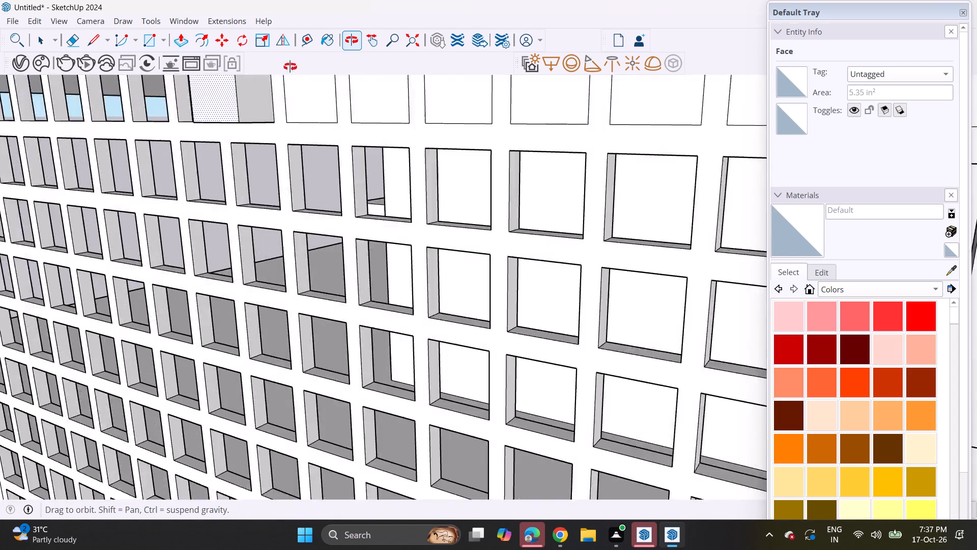
middle_drag(290, 67, 298, 64)
middle_drag(197, 102, 295, 134)
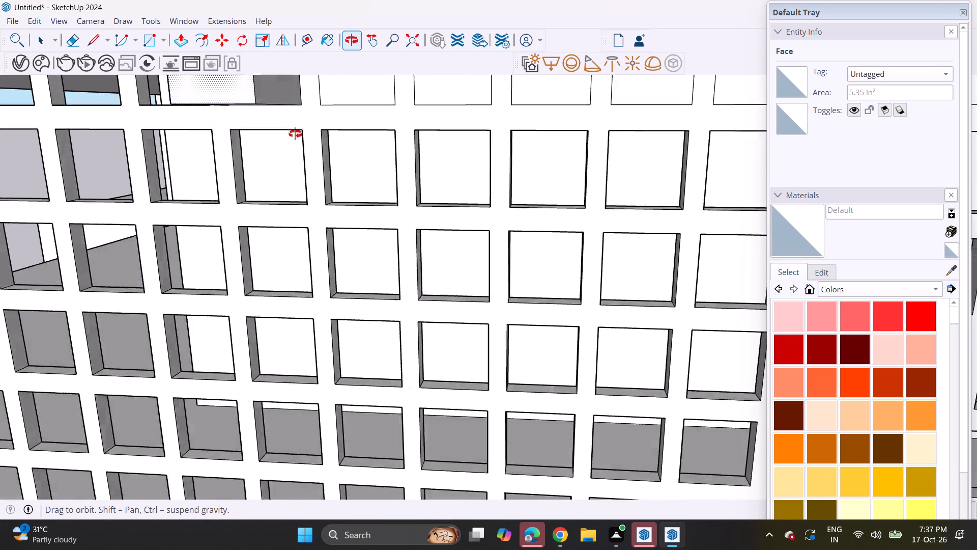
middle_drag(295, 134, 325, 155)
middle_drag(173, 93, 238, 106)
scroll(236, 105, down, 8)
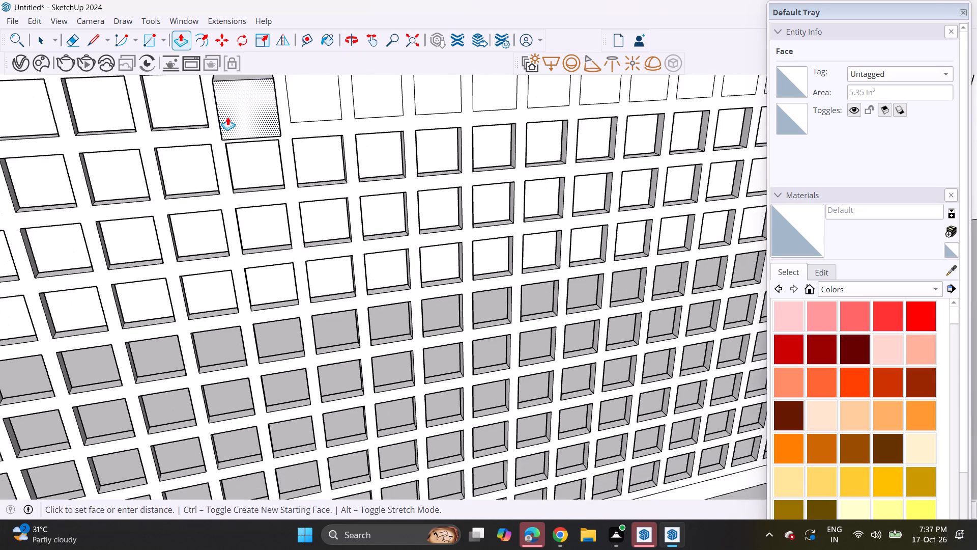
middle_drag(220, 119, 423, 72)
middle_drag(359, 96, 359, 207)
scroll(359, 96, up, 1)
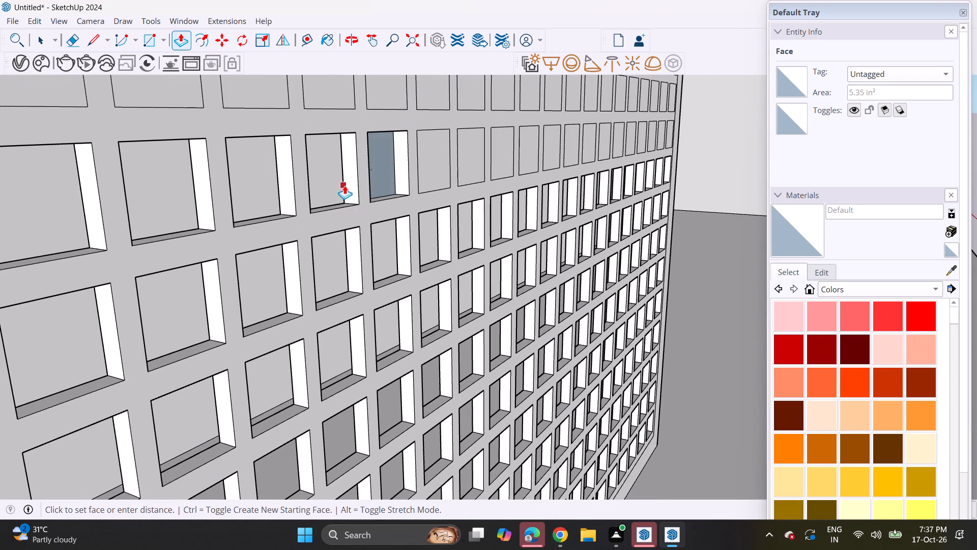
click(344, 184)
Push the tenth-row squares in with the same depth, from the tenth column to the eighteenth.
middle_drag(412, 164, 322, 199)
double_click(378, 171)
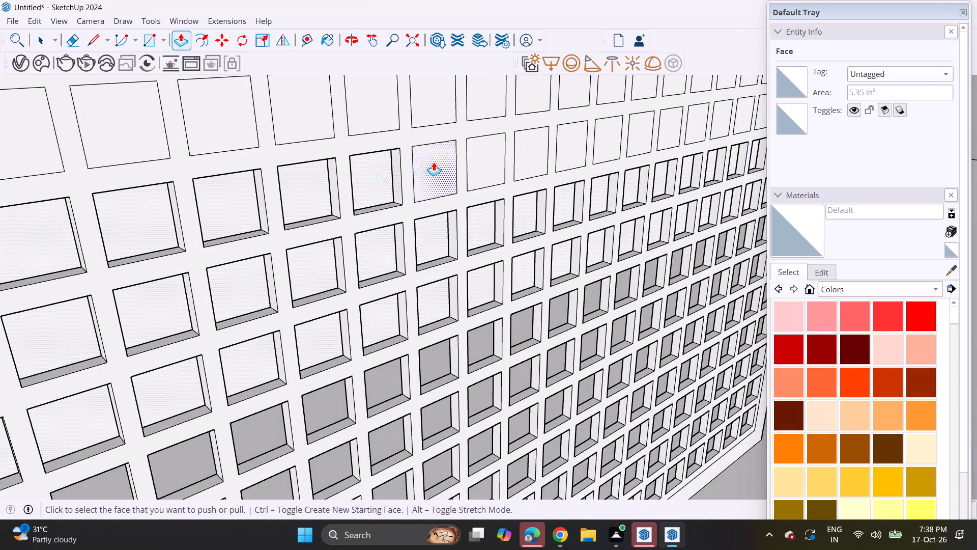
double_click(435, 161)
click(465, 156)
key(Escape)
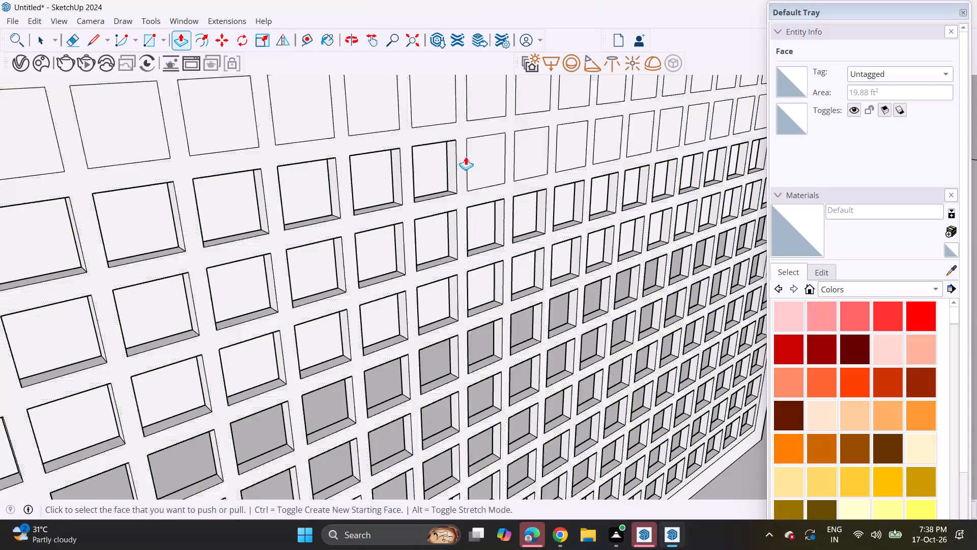
double_click(480, 162)
double_click(519, 156)
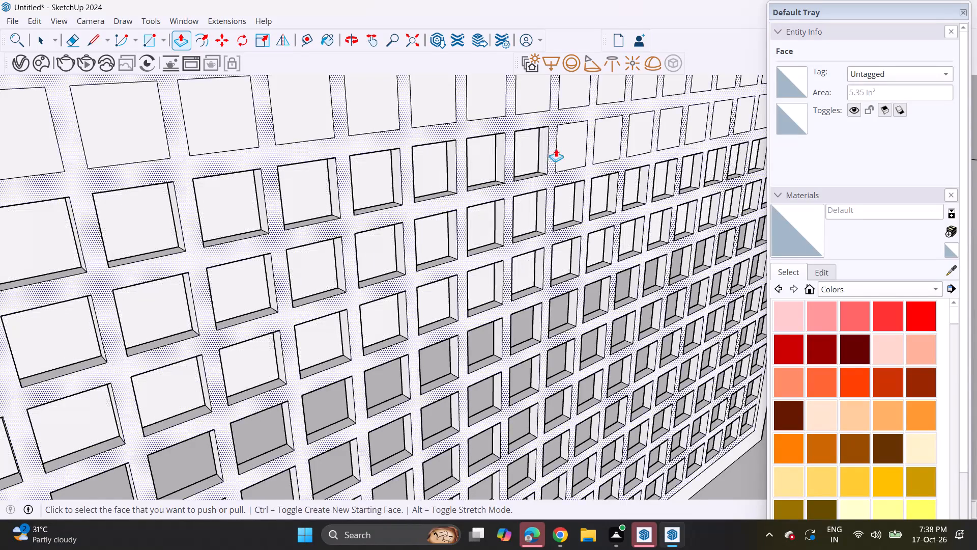
double_click(571, 142)
double_click(606, 136)
double_click(637, 132)
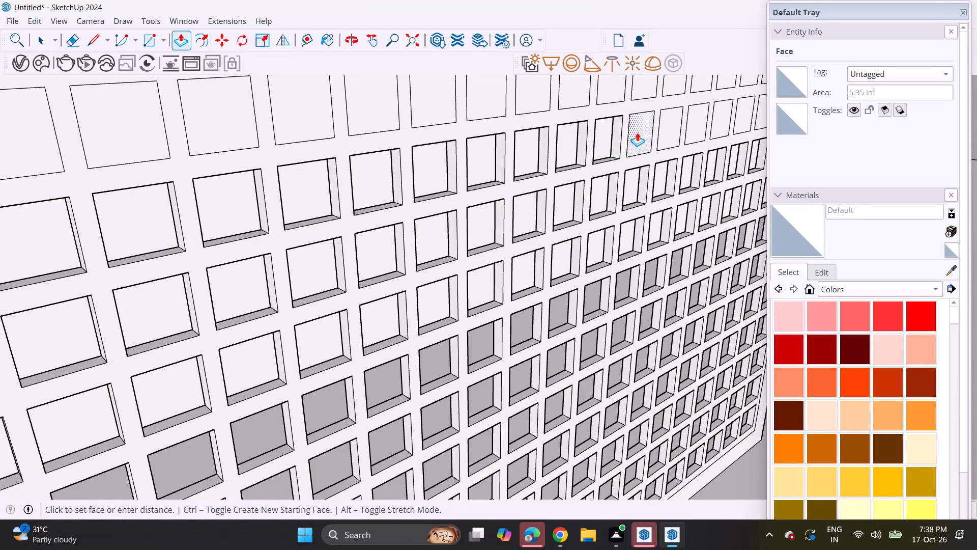
double_click(666, 131)
double_click(689, 123)
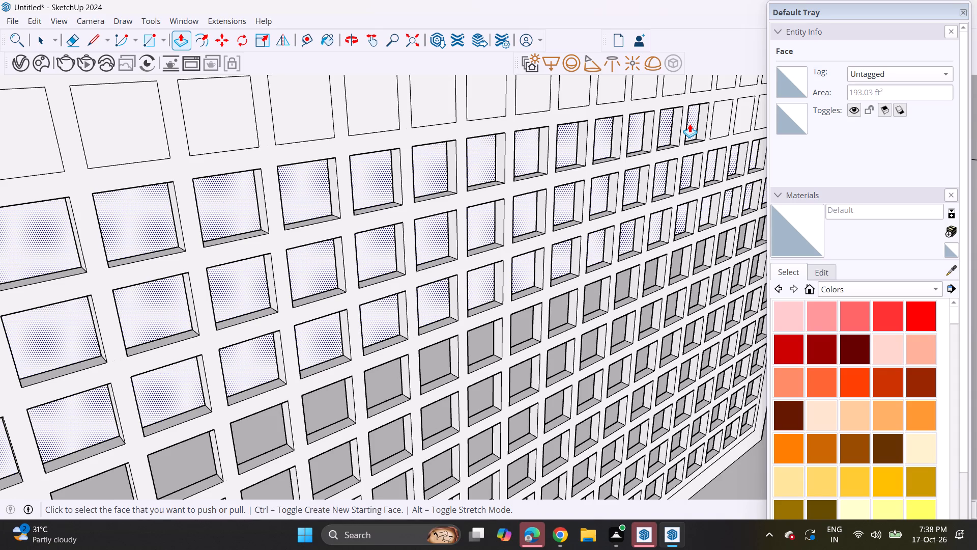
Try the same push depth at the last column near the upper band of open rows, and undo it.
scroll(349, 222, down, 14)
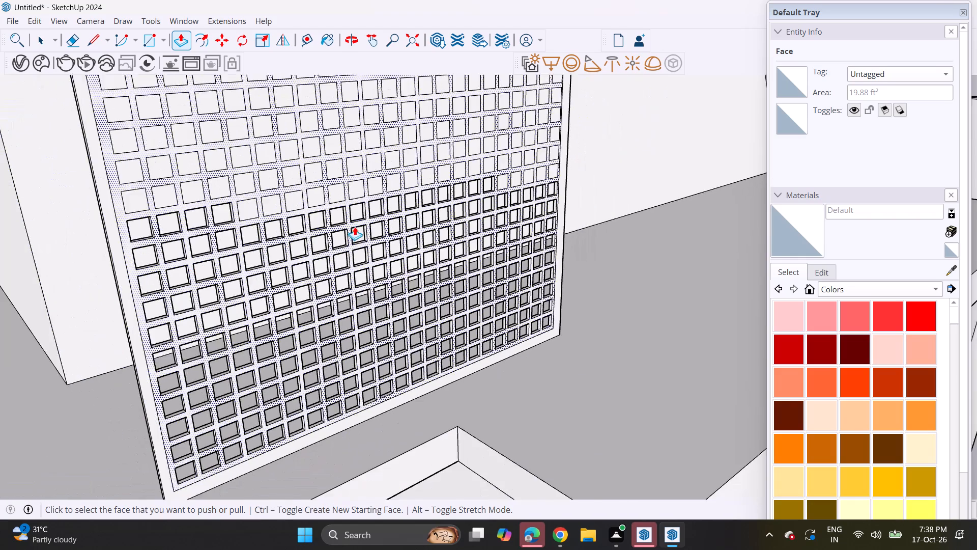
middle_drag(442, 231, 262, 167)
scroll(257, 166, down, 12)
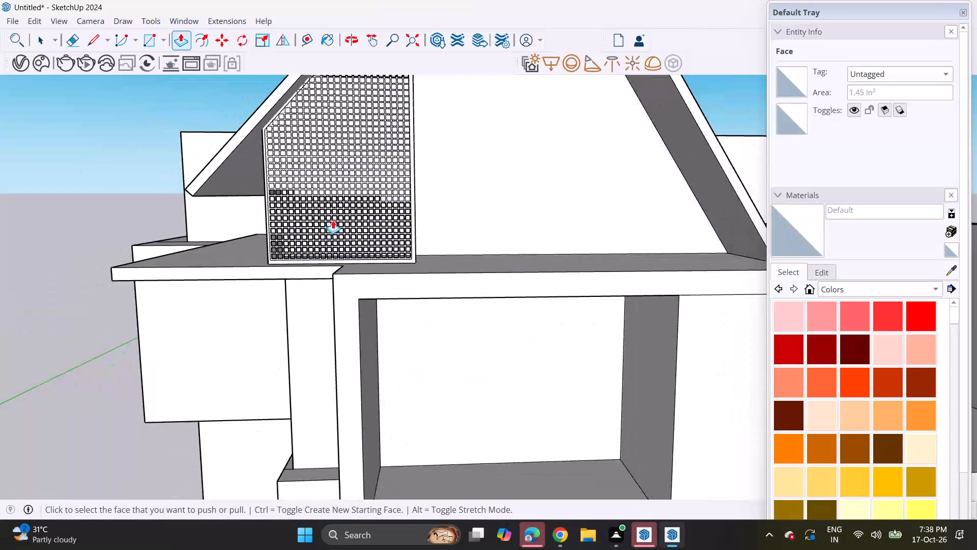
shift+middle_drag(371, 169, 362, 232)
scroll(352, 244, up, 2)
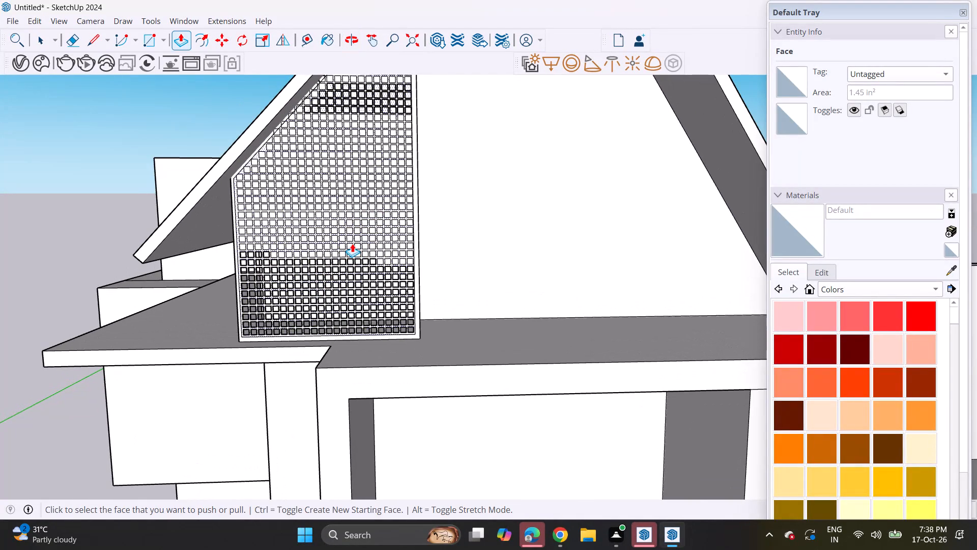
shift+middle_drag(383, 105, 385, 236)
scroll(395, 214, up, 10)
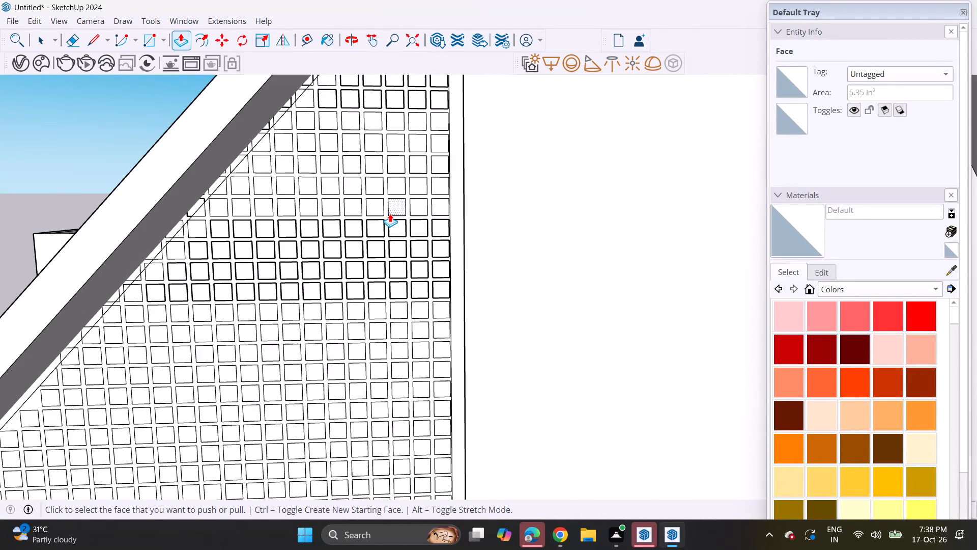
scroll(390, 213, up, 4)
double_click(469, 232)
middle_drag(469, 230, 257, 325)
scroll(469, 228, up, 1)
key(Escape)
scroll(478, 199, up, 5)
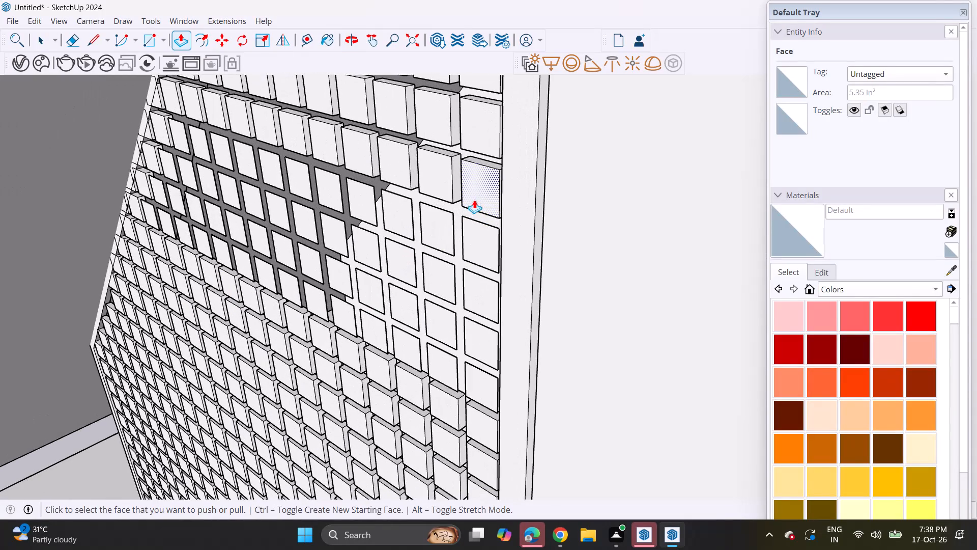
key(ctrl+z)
Push the last-column square of the upper band to the wall's edge and repeat that depth on the square below.
click(480, 243)
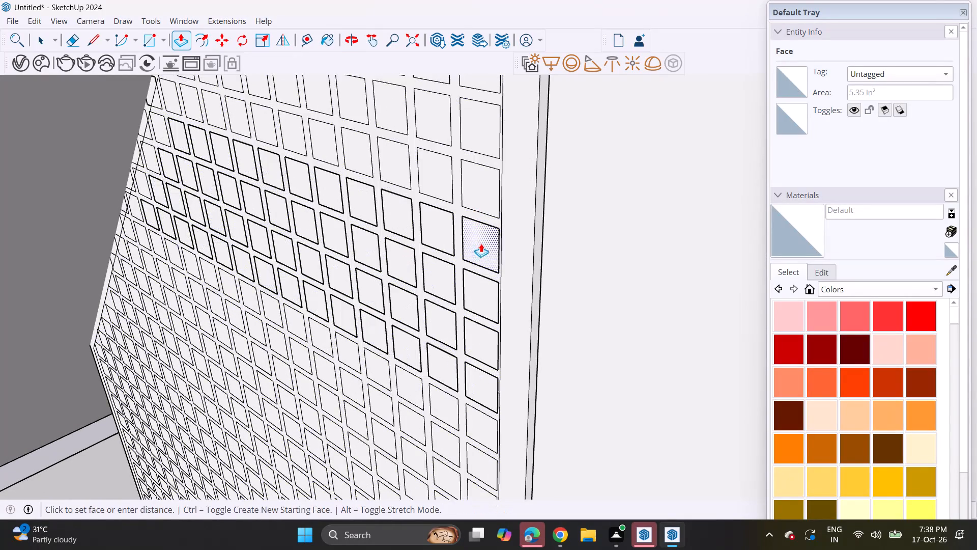
middle_drag(520, 235, 389, 244)
click(382, 256)
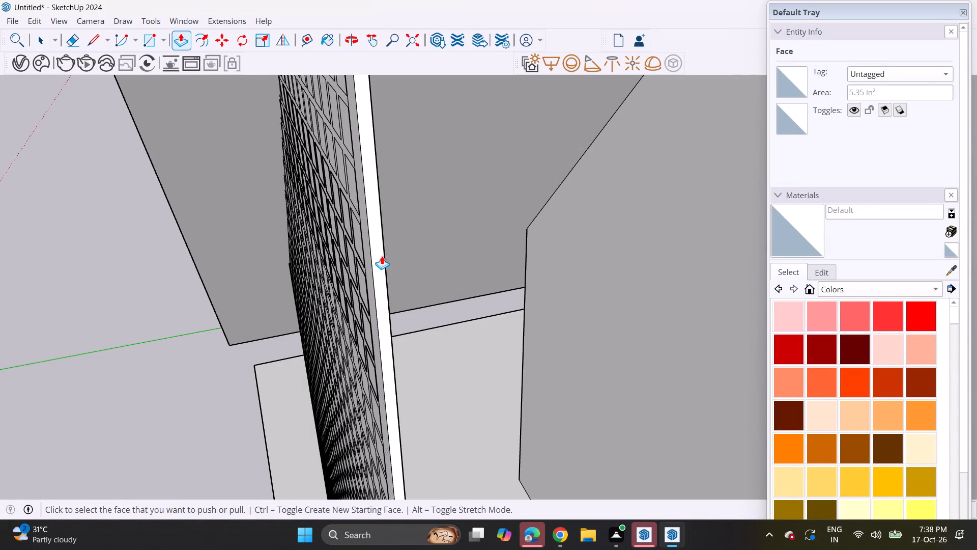
middle_drag(343, 251, 432, 246)
double_click(505, 279)
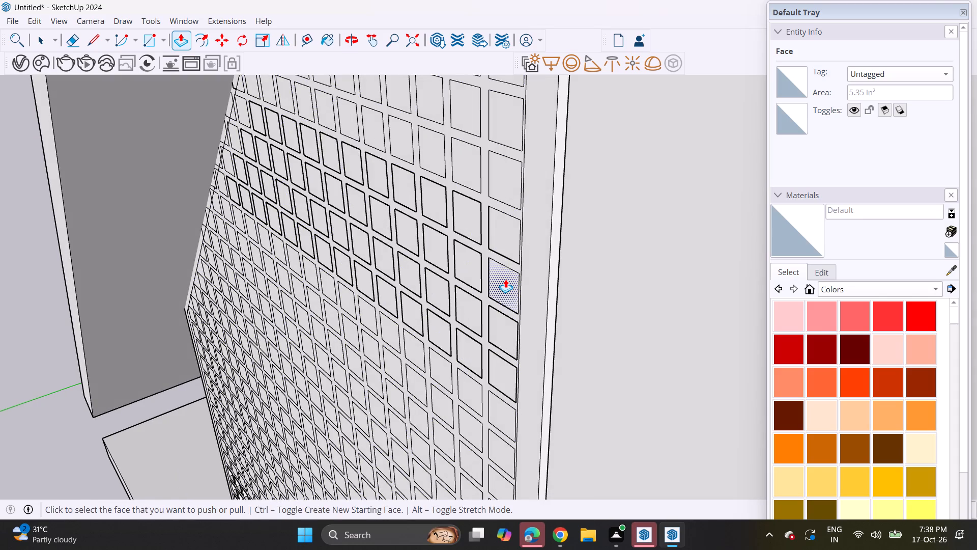
Select the last-column square in the bottom row of the upper band.
key(space)
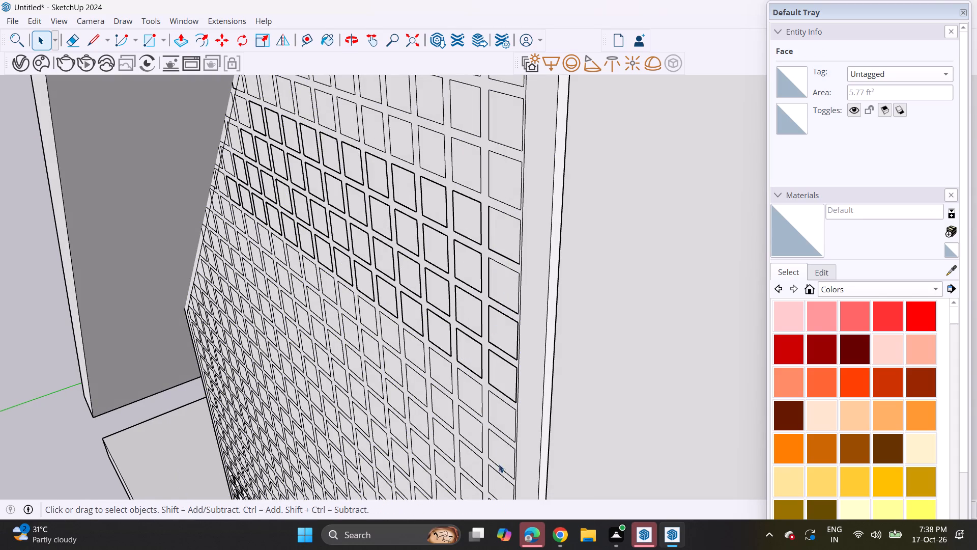
click(497, 427)
click(507, 410)
click(508, 378)
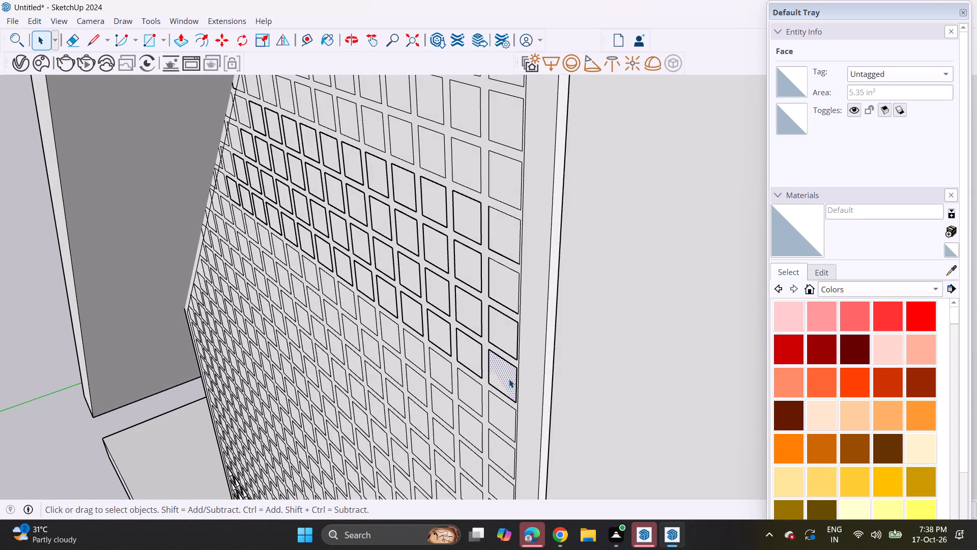
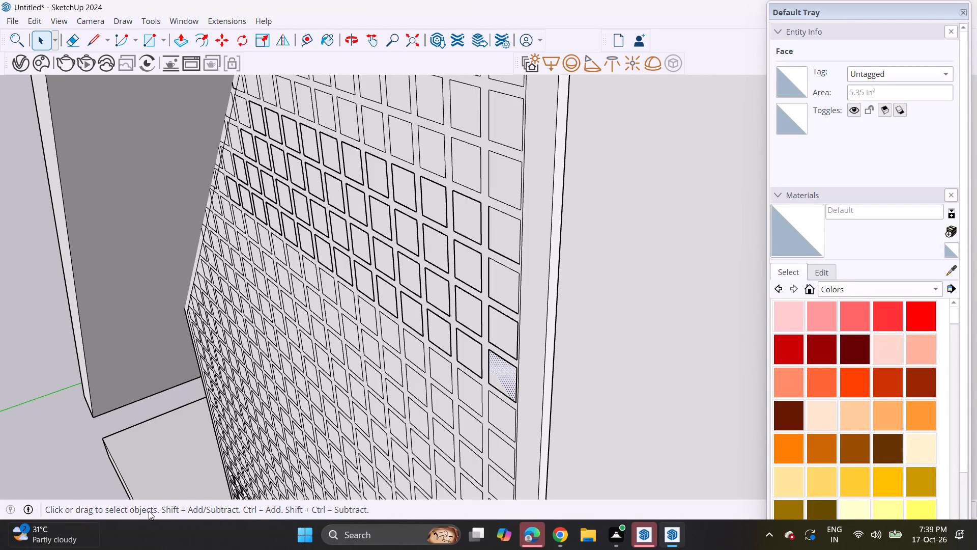
Push the last five squares of the nearly finished lower row to the wall's edge, using the same depth through the last column.
scroll(124, 220, down, 1)
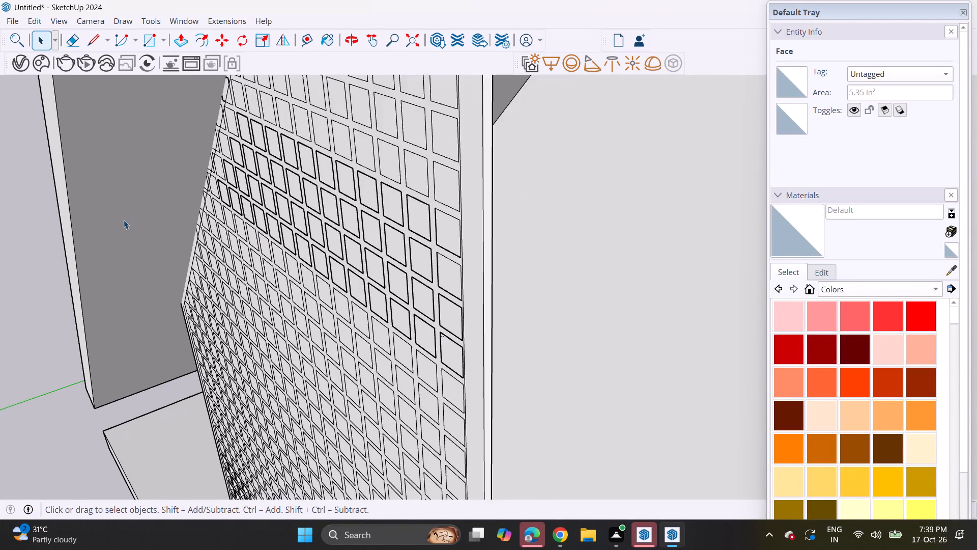
scroll(156, 257, down, 2)
middle_drag(185, 243, 305, 197)
scroll(231, 279, down, 3)
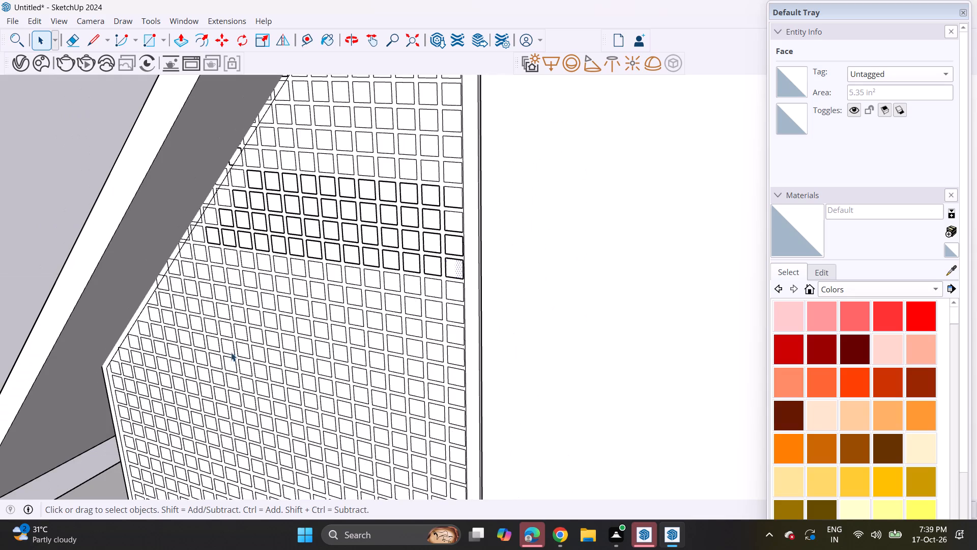
shift+middle_drag(231, 355, 341, 163)
shift+middle_drag(367, 370, 377, 242)
shift+scroll(372, 364, up, 1)
scroll(483, 294, up, 3)
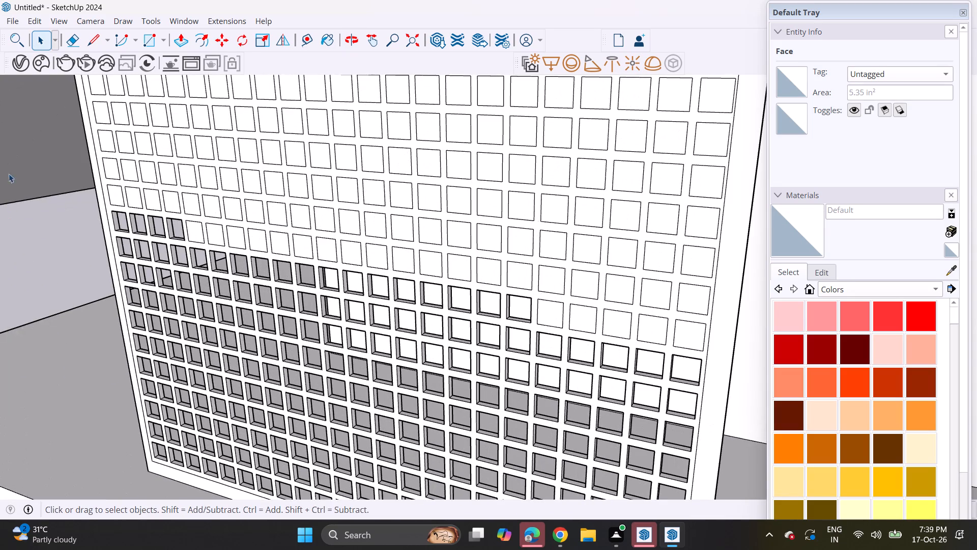
click(181, 39)
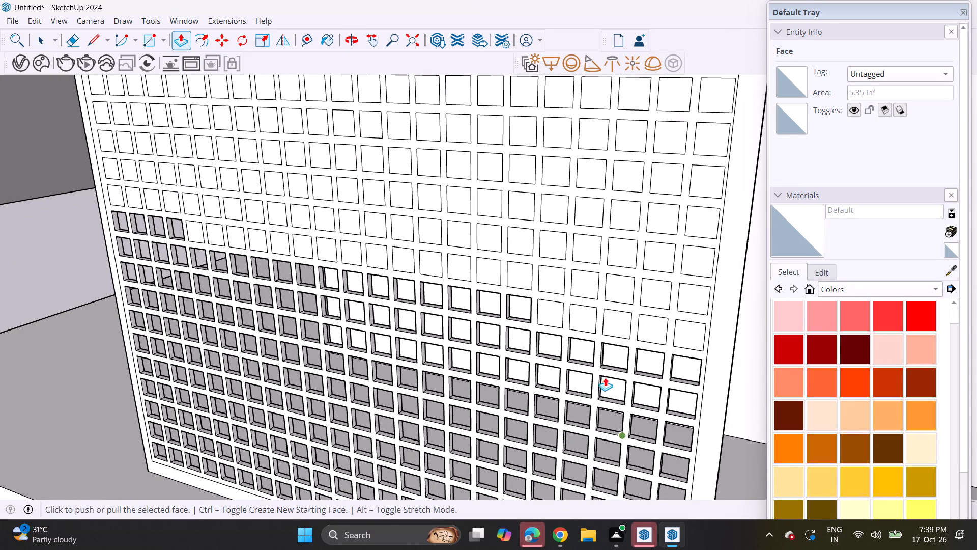
middle_drag(582, 320, 486, 363)
key(Escape)
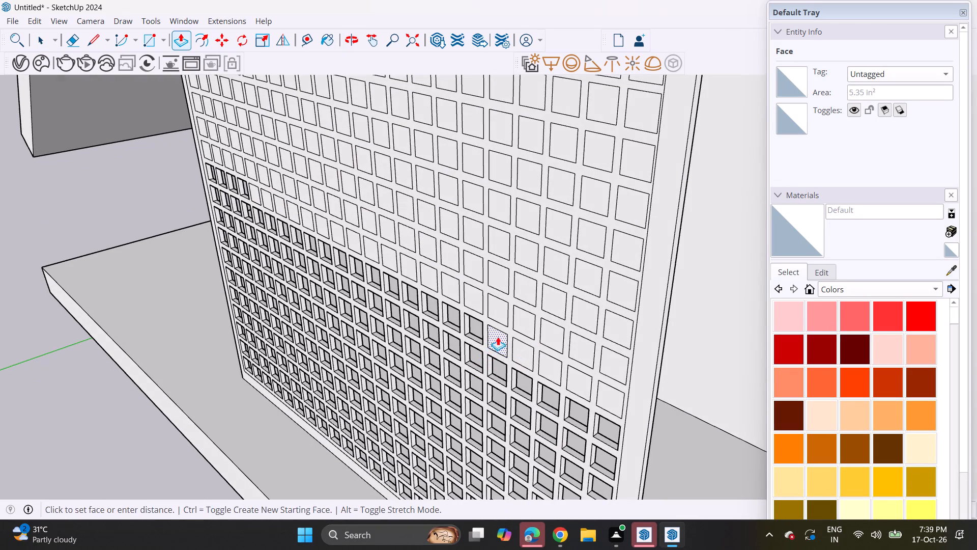
click(498, 337)
click(661, 389)
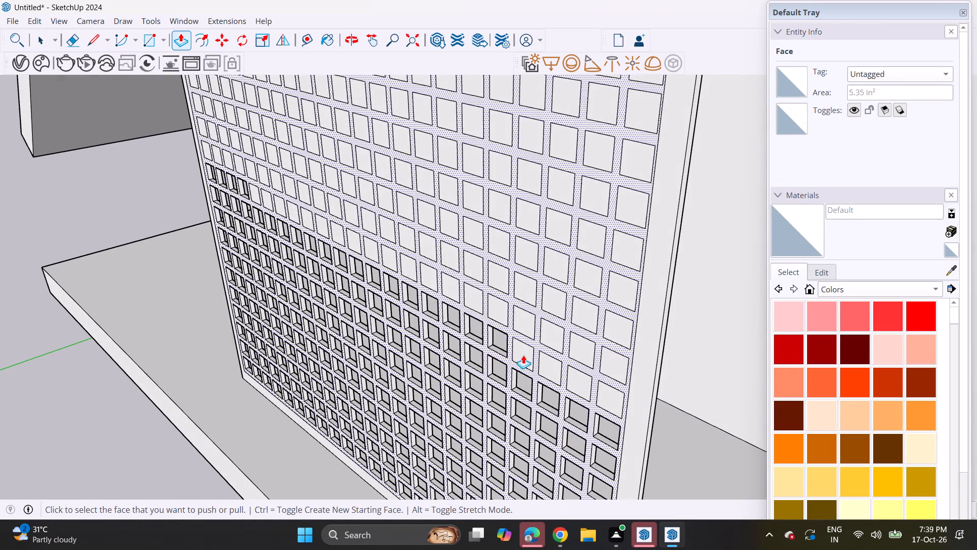
double_click(517, 348)
double_click(546, 363)
double_click(577, 373)
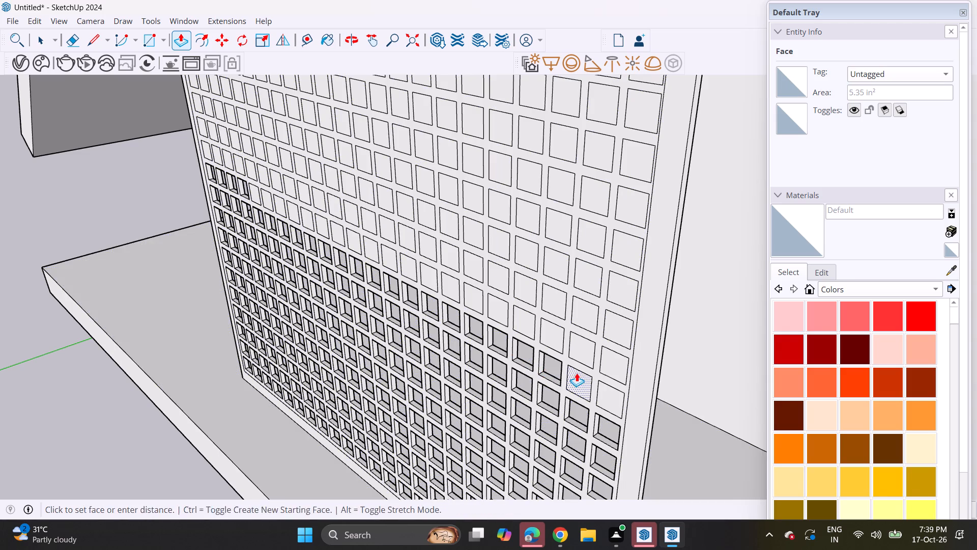
double_click(599, 391)
Repeat the push depth on the row directly above, from the last column back to the fifth-from-last square.
double_click(617, 360)
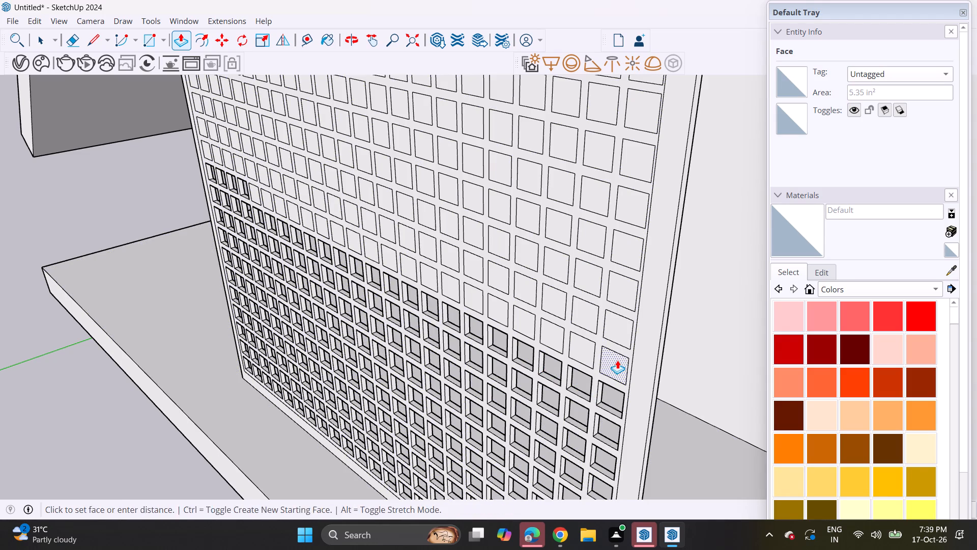
double_click(585, 351)
double_click(542, 330)
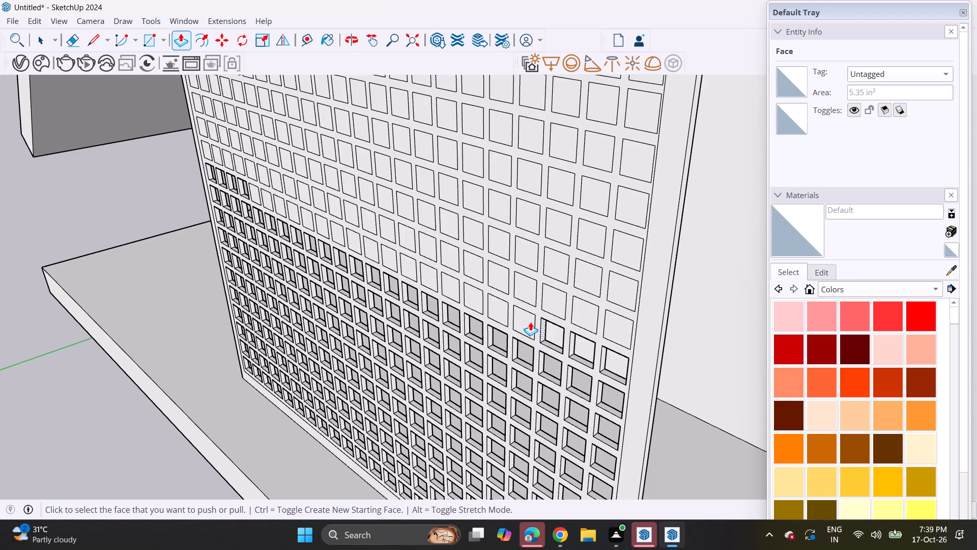
double_click(524, 321)
double_click(492, 312)
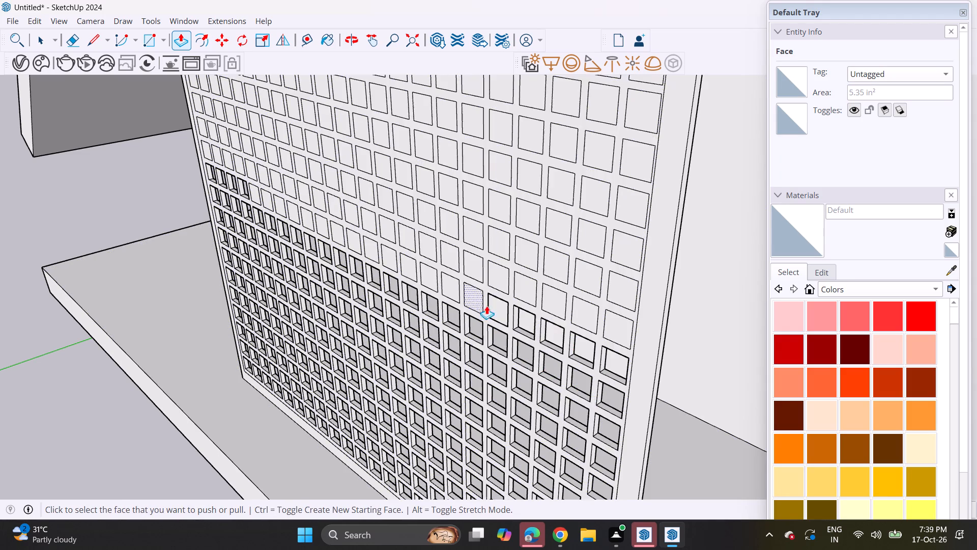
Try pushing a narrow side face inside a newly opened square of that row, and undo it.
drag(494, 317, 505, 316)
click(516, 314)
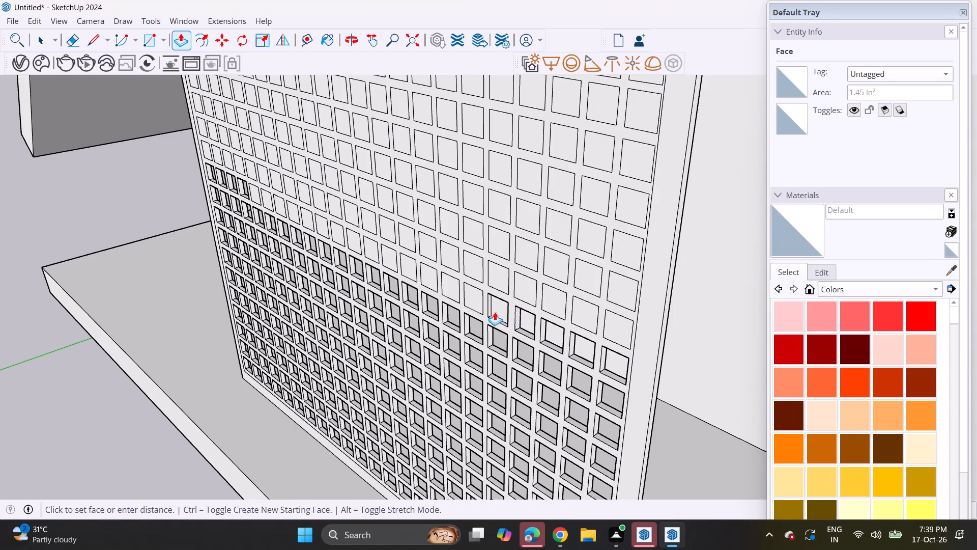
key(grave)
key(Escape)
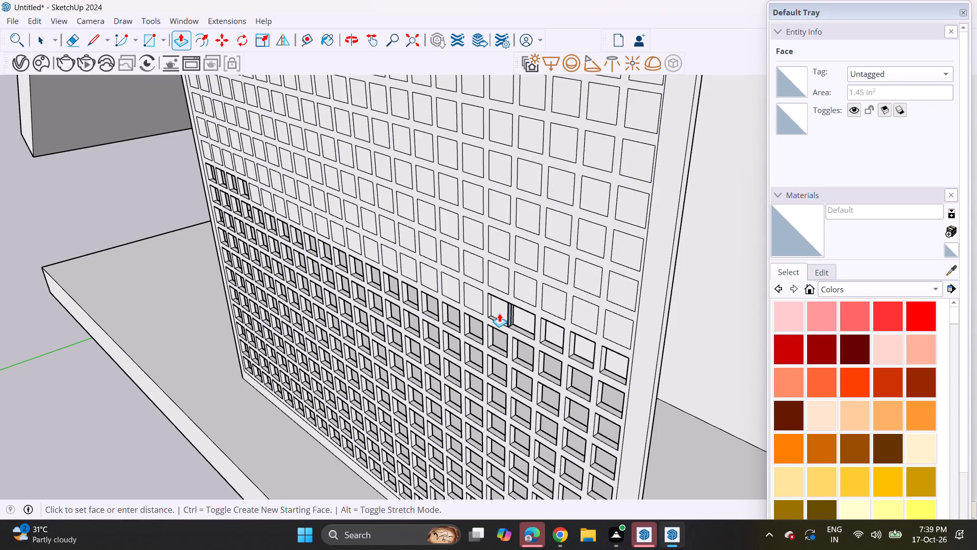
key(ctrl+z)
Push the same row's squares to match the neighbouring openings, from the fifth-from-last to the ninth-from-last column.
click(500, 308)
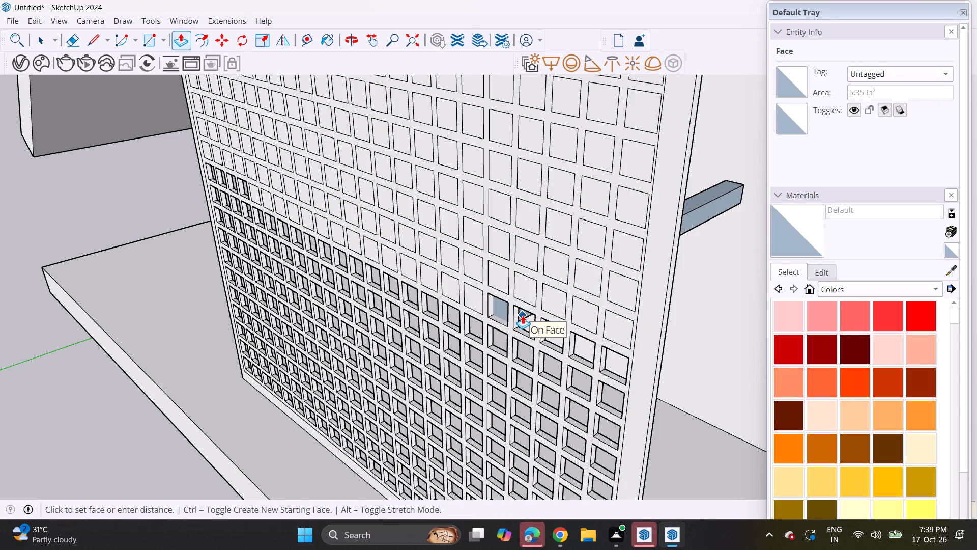
click(520, 317)
double_click(471, 297)
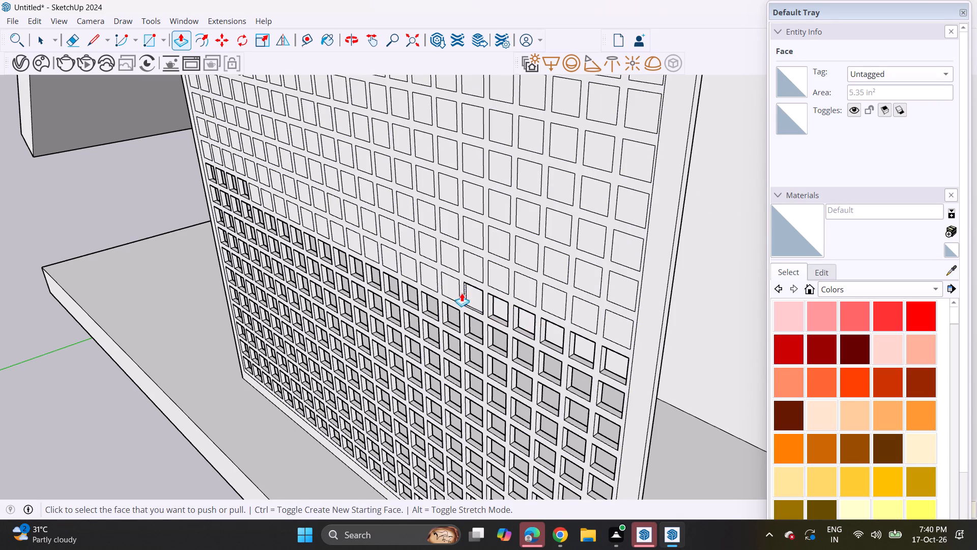
click(471, 300)
click(495, 305)
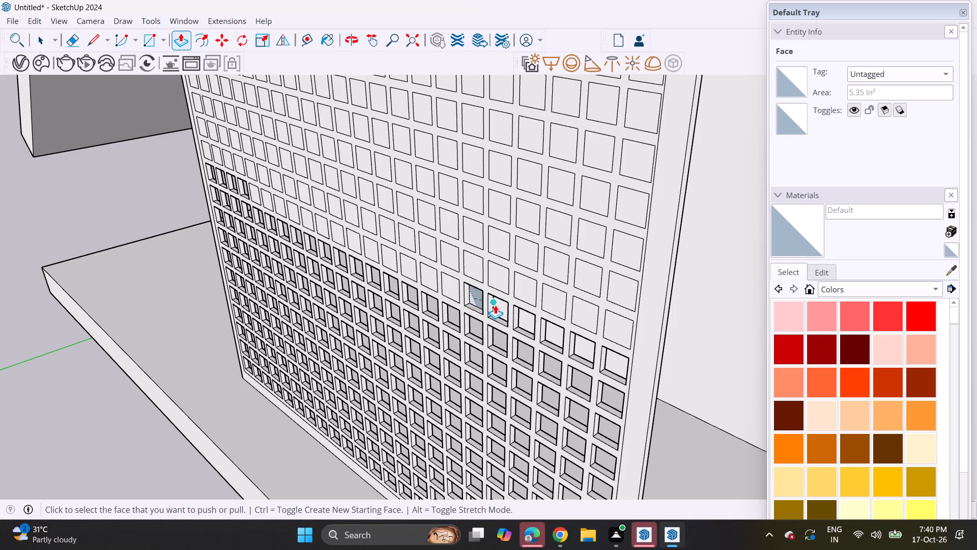
click(455, 286)
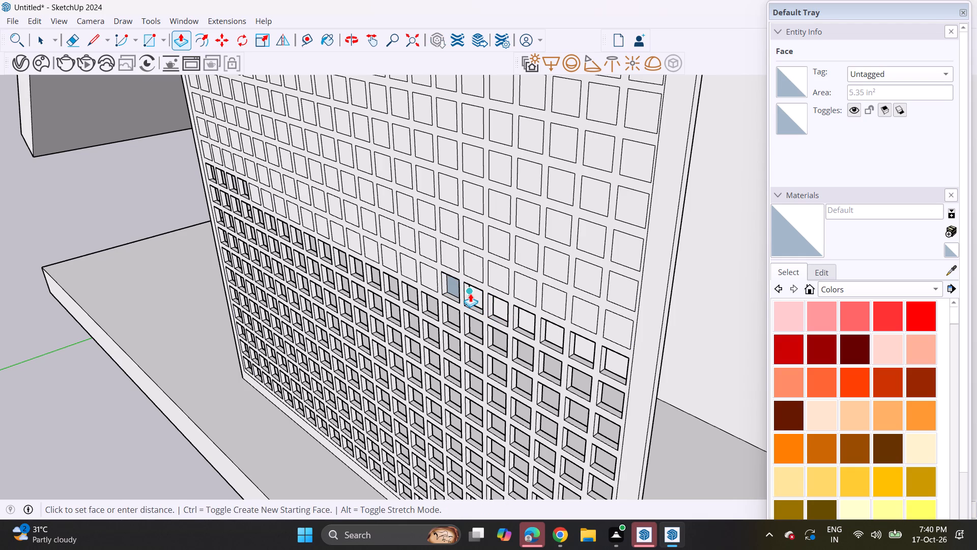
click(470, 293)
double_click(426, 275)
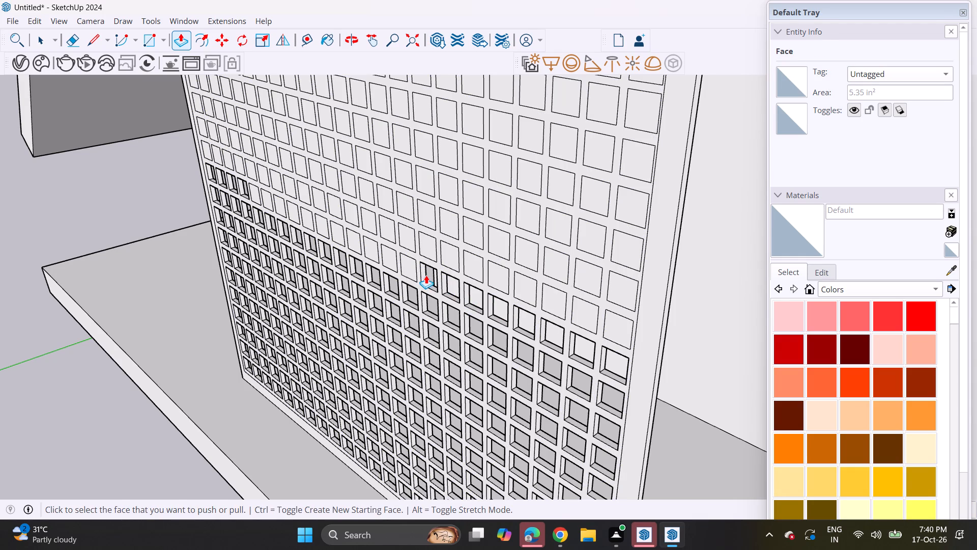
double_click(411, 264)
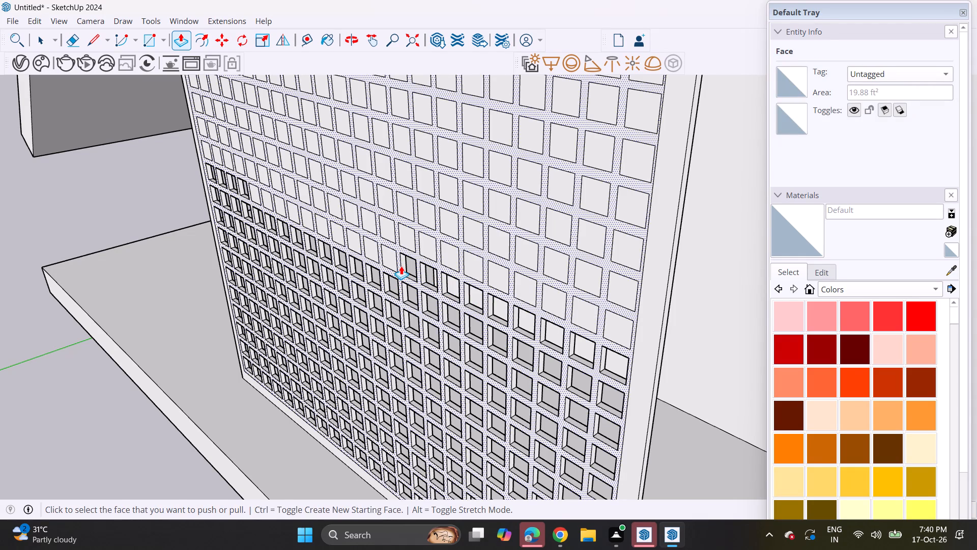
Repeat the push depth on the row's remaining ten closed squares, back to the four open squares at its start.
scroll(430, 237, up, 2)
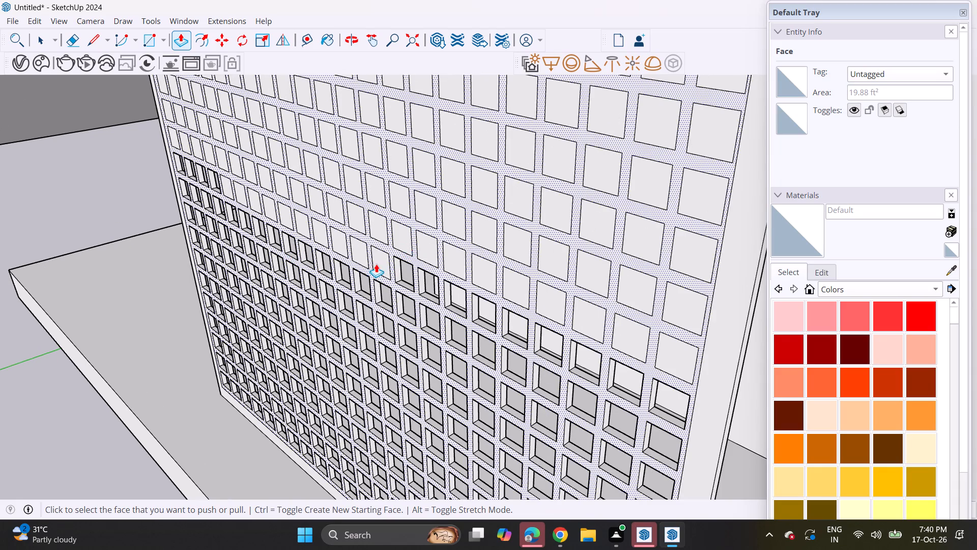
double_click(376, 257)
double_click(356, 252)
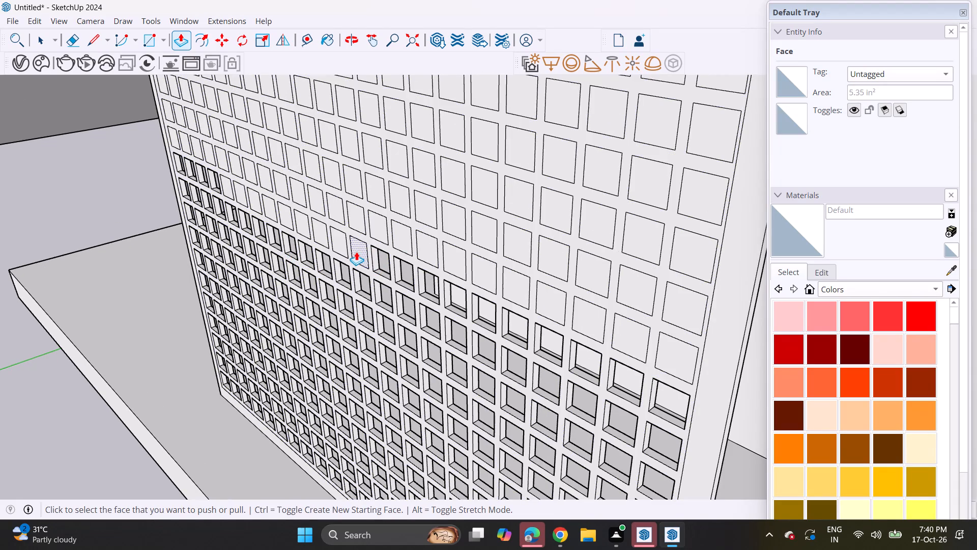
double_click(337, 242)
double_click(322, 237)
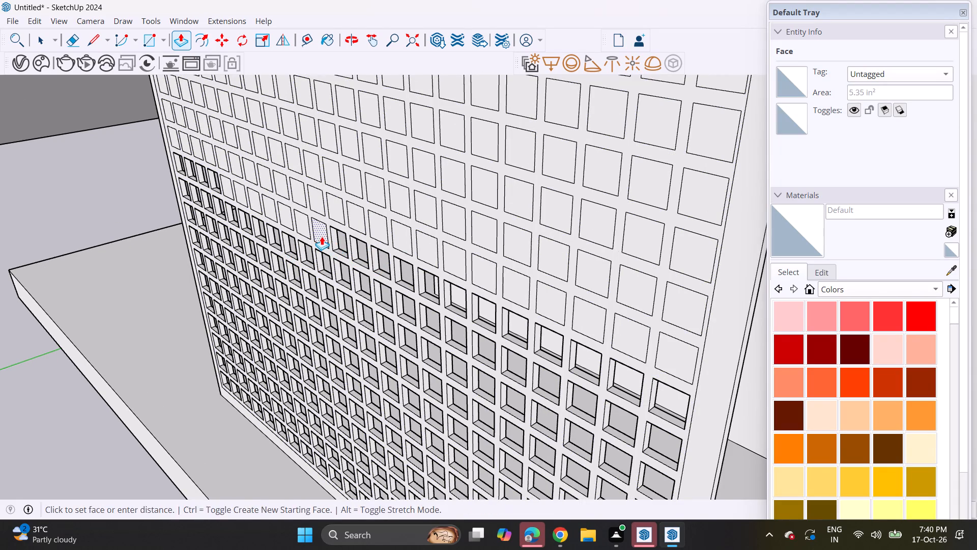
double_click(299, 223)
double_click(290, 216)
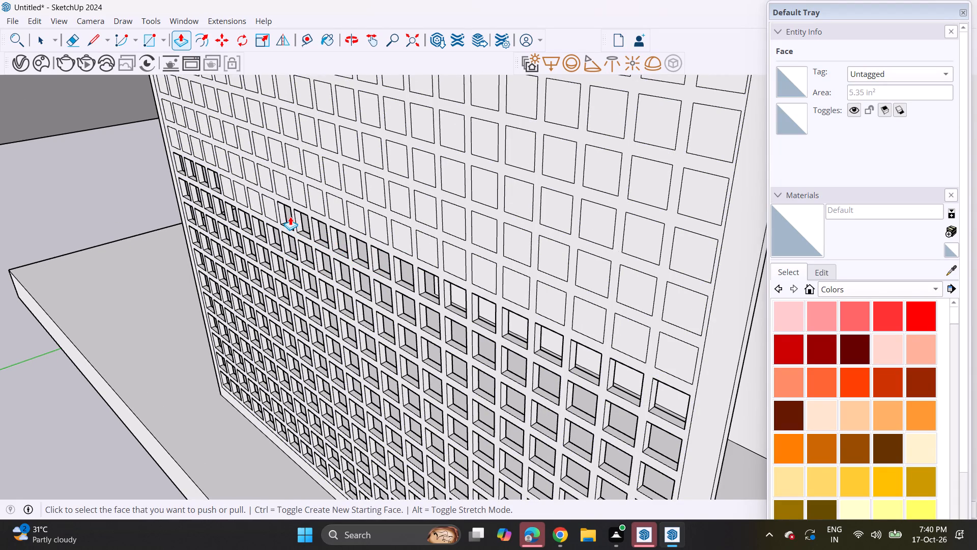
double_click(268, 205)
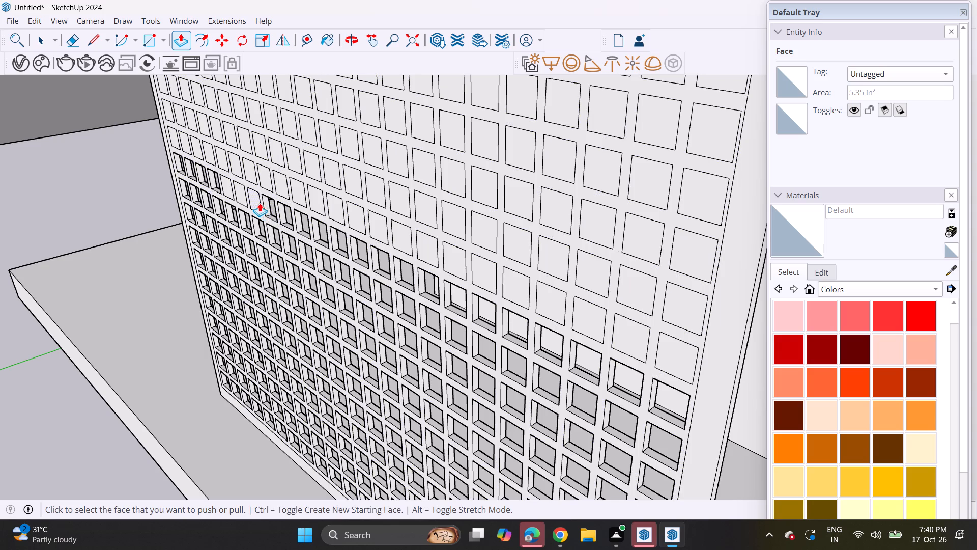
double_click(253, 200)
double_click(238, 198)
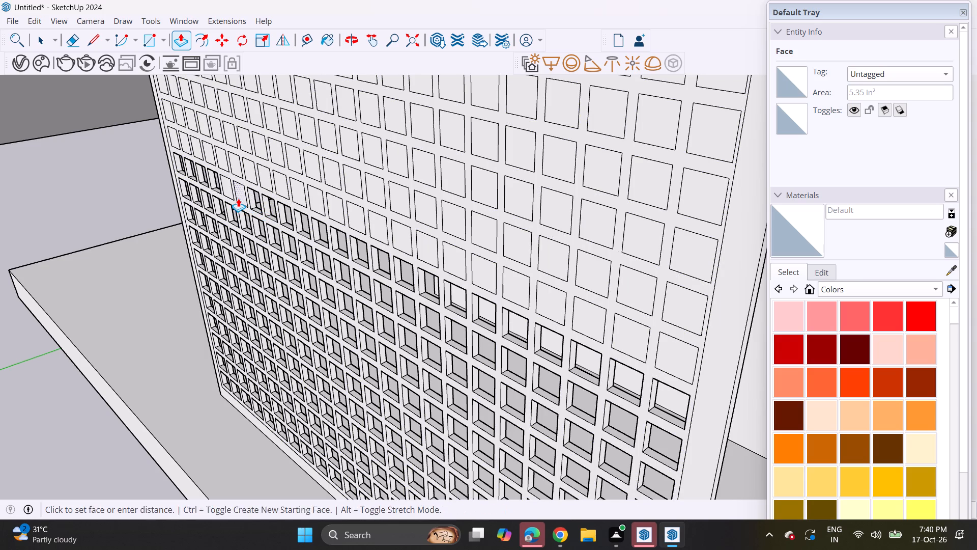
double_click(225, 183)
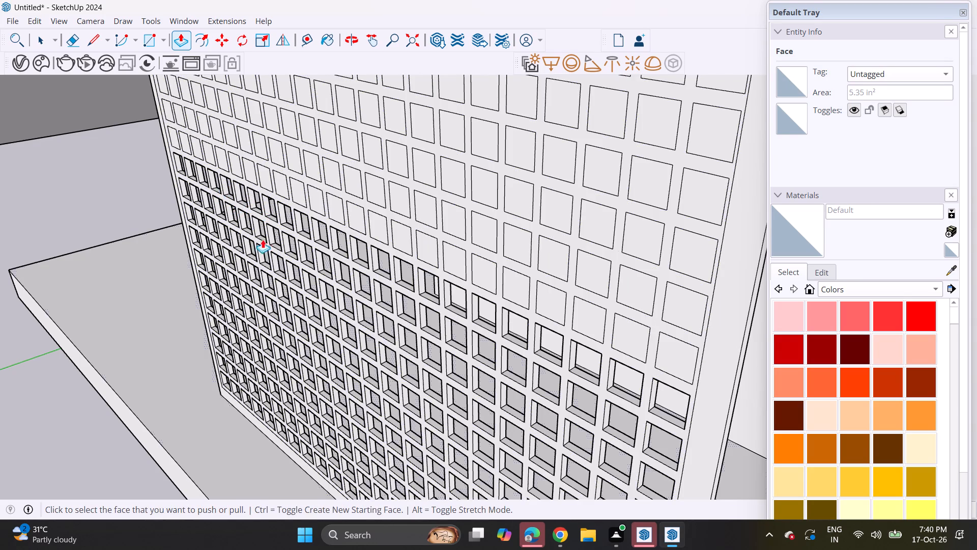
Push in the next row above with the same depth, from the last column to the seventh-from-last square.
double_click(673, 342)
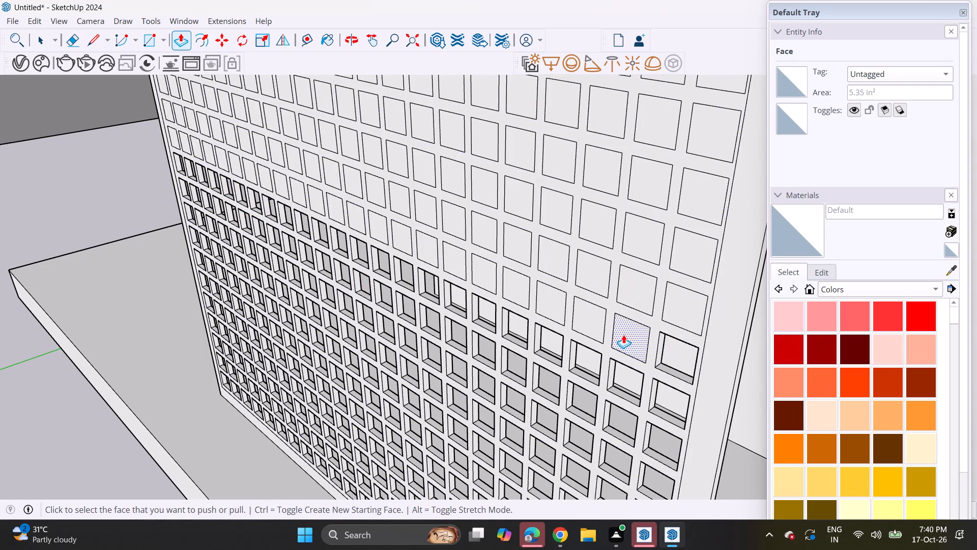
double_click(623, 335)
double_click(584, 309)
double_click(545, 299)
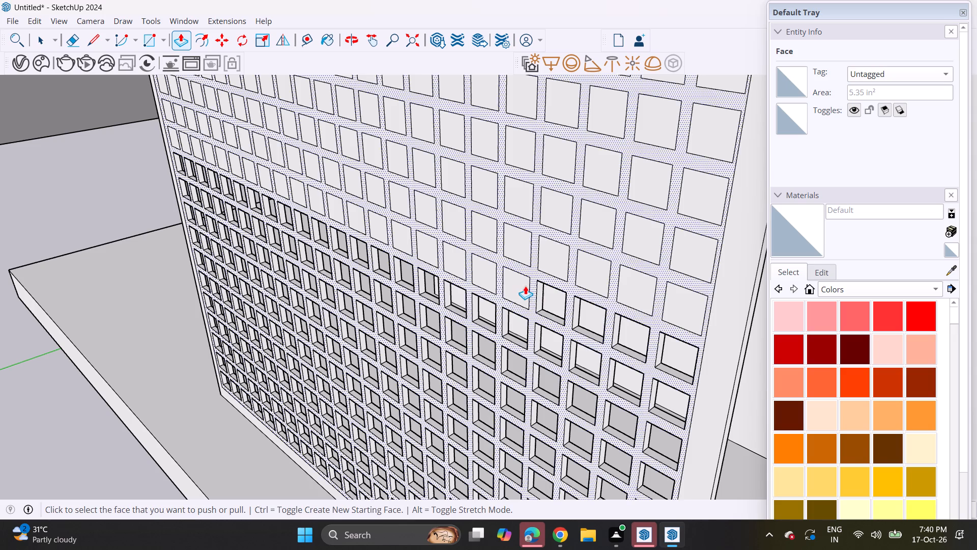
double_click(525, 285)
double_click(488, 268)
click(455, 260)
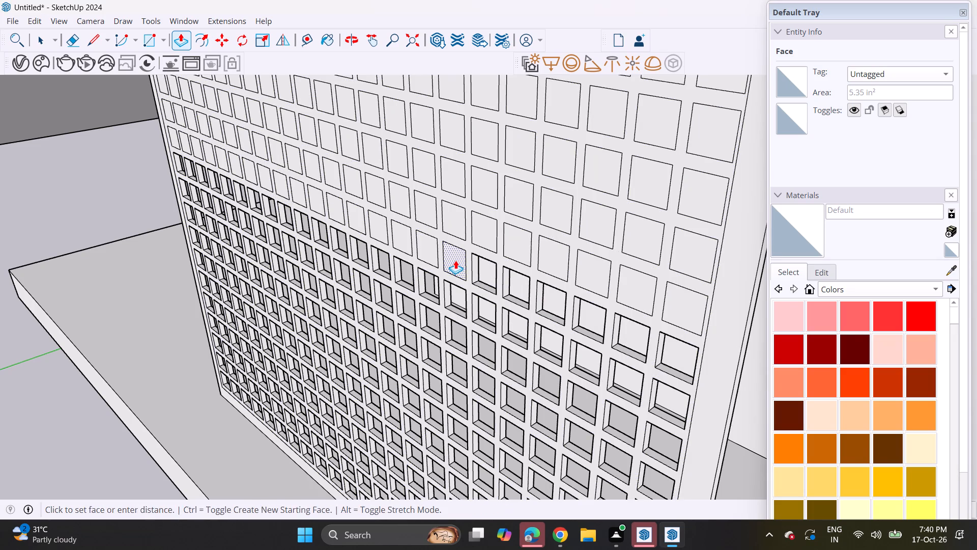
click(455, 260)
Continue the same push depth along this row, from the eighth-from-last to the fifteenth-from-last square.
double_click(433, 248)
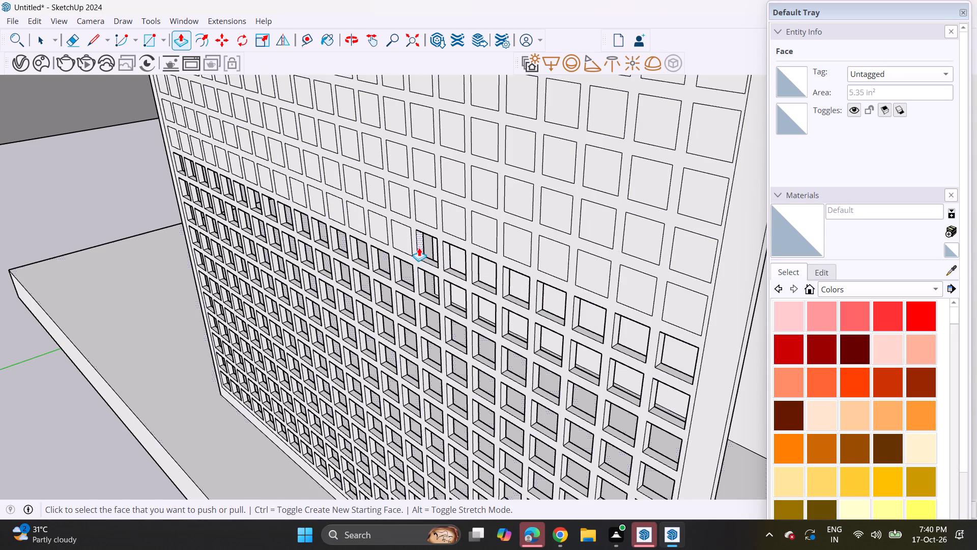
double_click(404, 233)
double_click(382, 220)
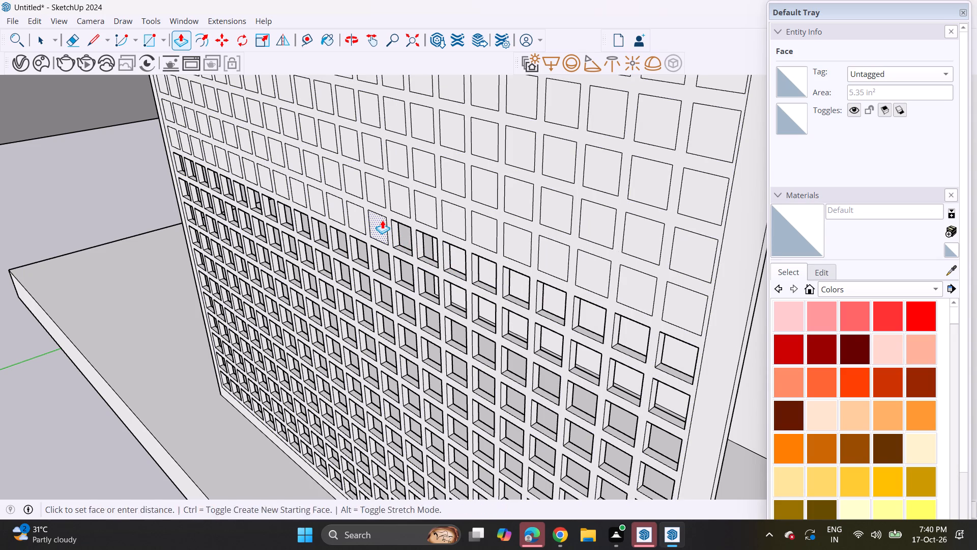
double_click(361, 217)
double_click(340, 211)
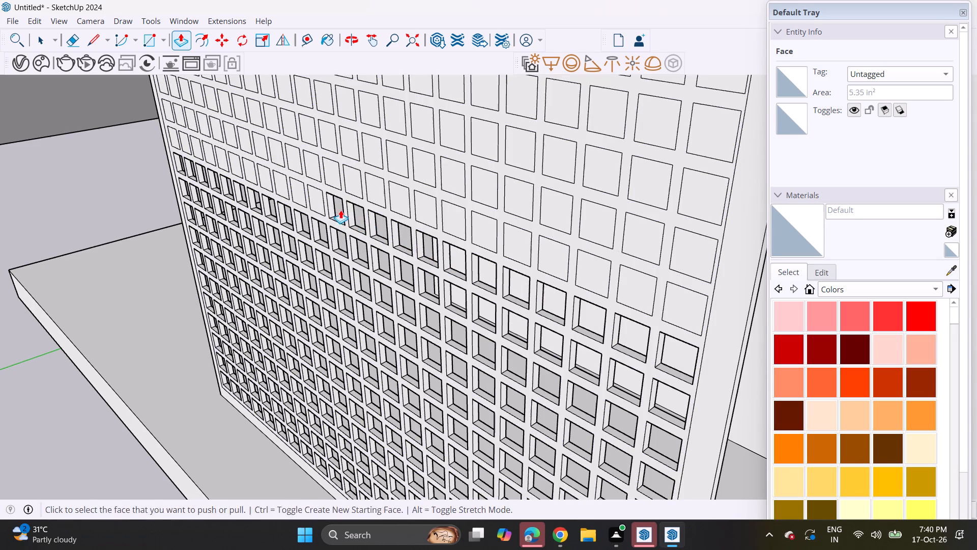
double_click(311, 197)
double_click(301, 197)
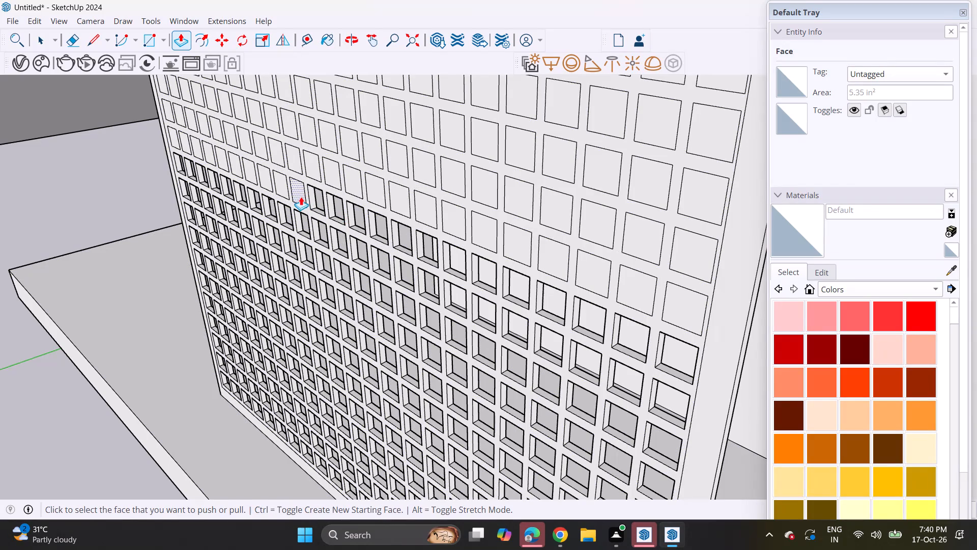
double_click(277, 181)
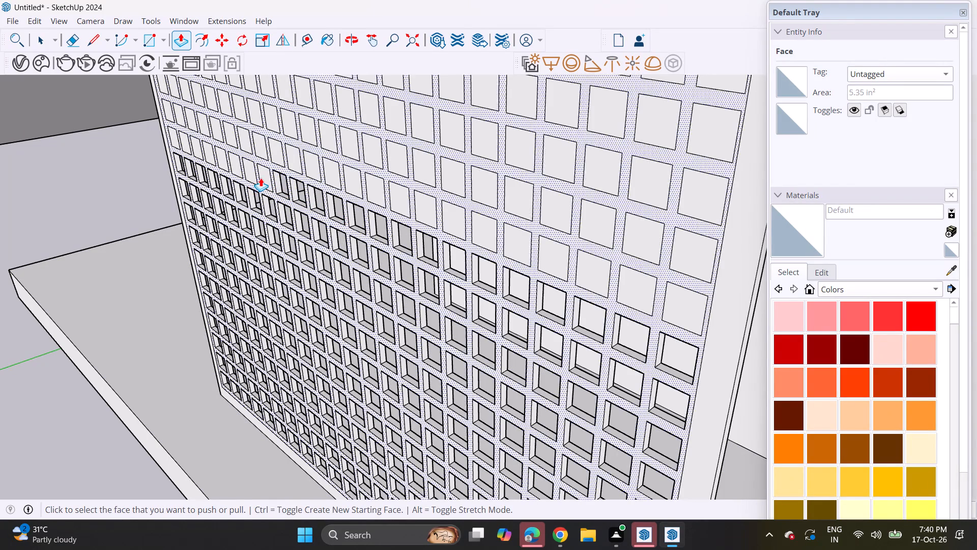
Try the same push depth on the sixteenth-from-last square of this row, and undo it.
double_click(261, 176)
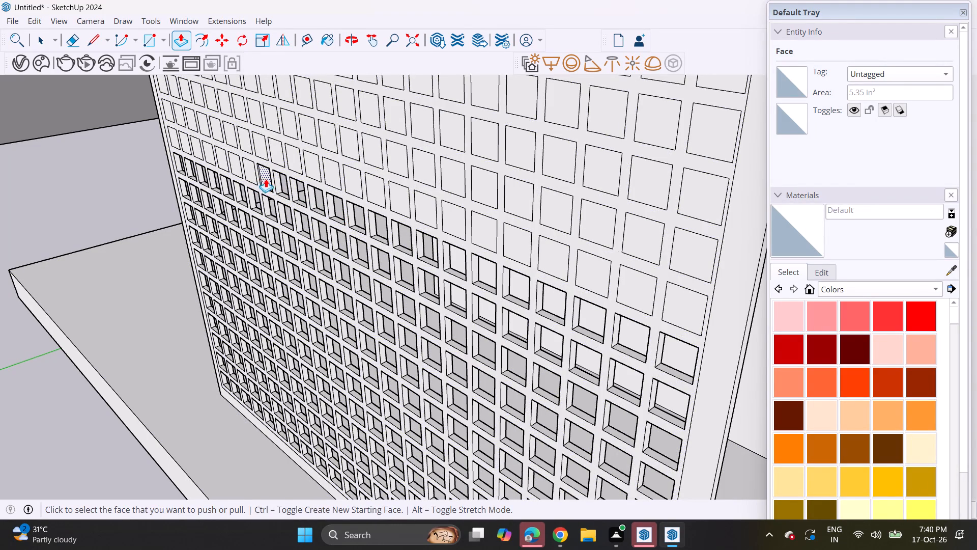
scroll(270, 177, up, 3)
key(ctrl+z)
Push in this row's remaining eight closed squares to the same depth, from the sixteenth-from-last back to the first column.
scroll(270, 177, up, 3)
click(255, 185)
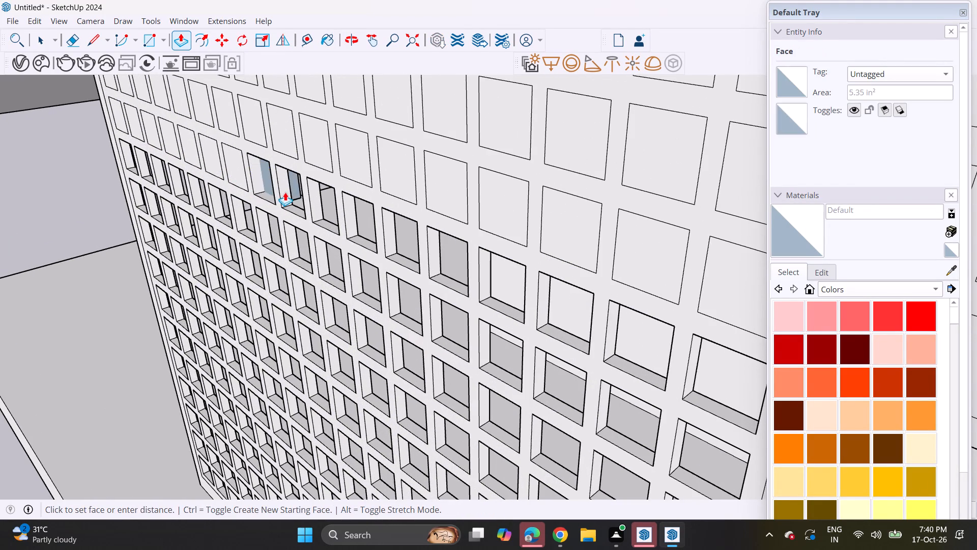
click(286, 190)
double_click(234, 155)
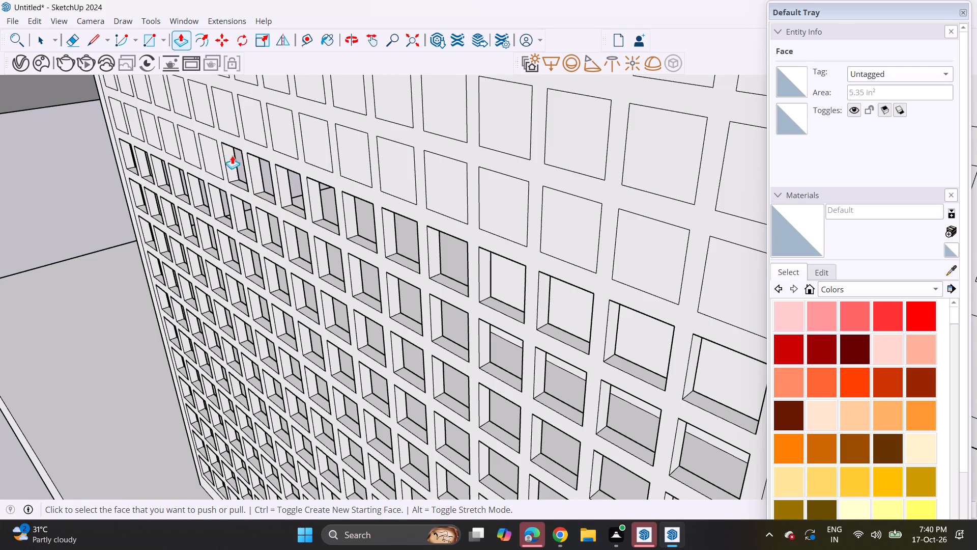
double_click(210, 151)
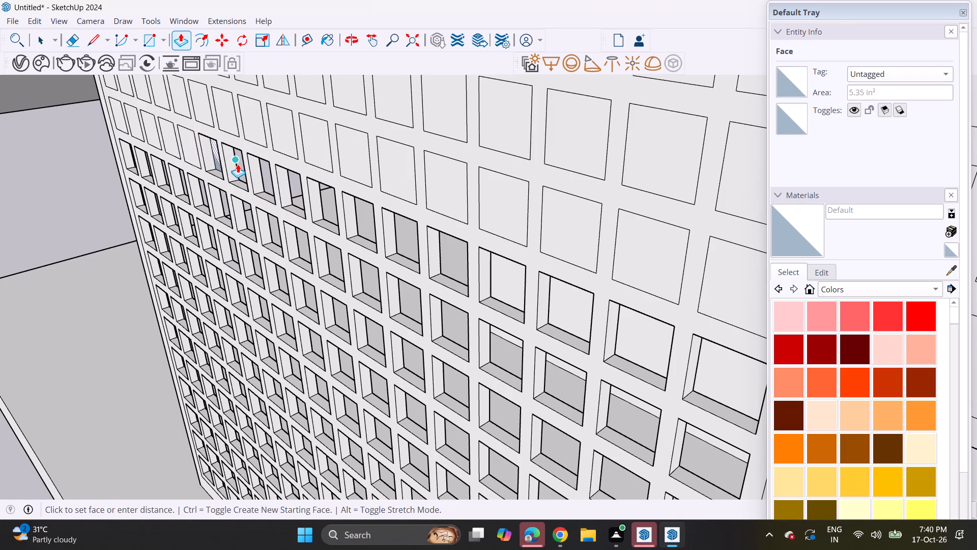
click(238, 163)
double_click(188, 152)
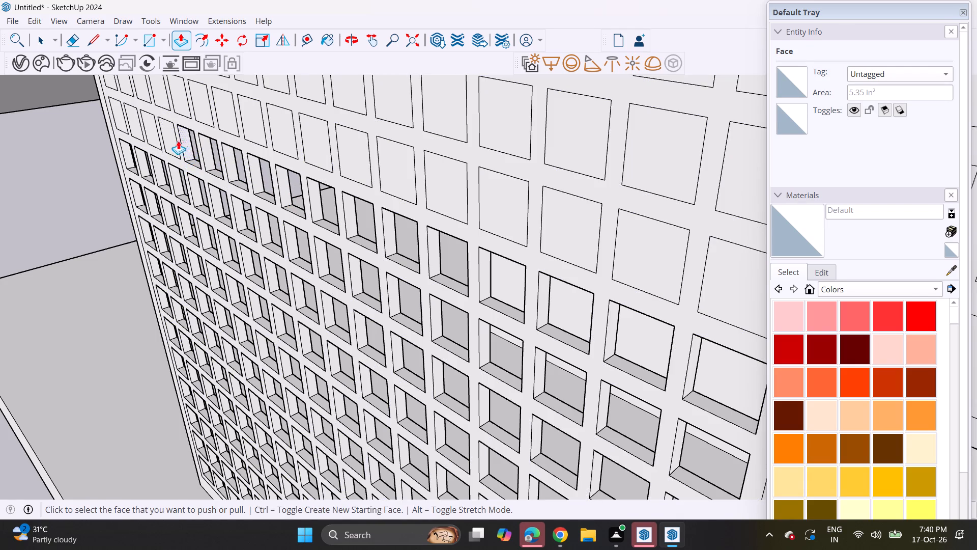
double_click(167, 144)
double_click(152, 123)
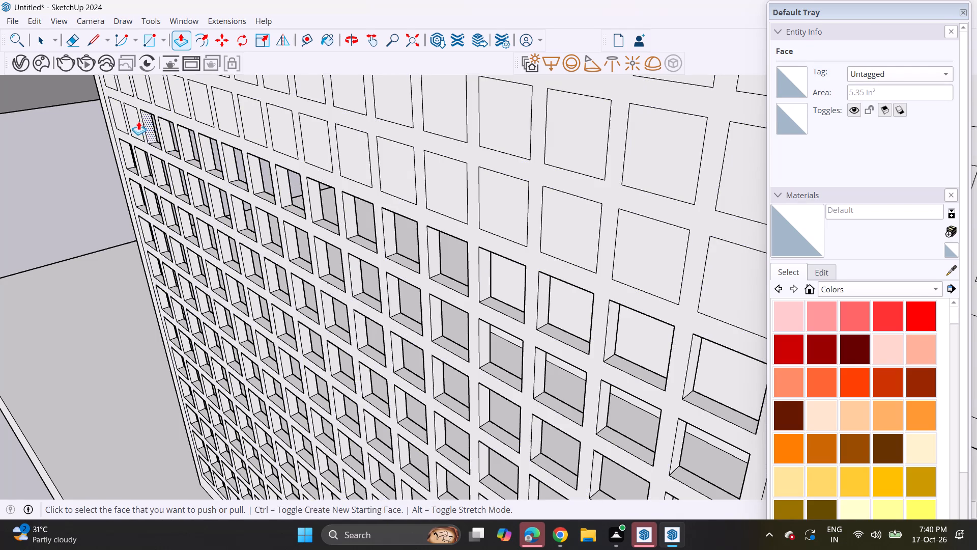
double_click(138, 120)
double_click(114, 113)
Push in the next row above with the same depth, from the last column to the sixth-from-last square.
scroll(139, 168, down, 4)
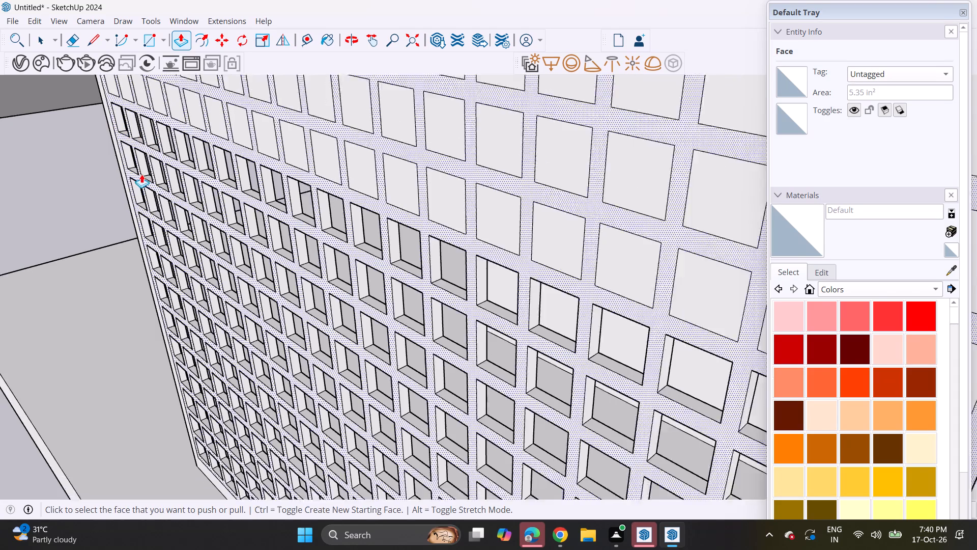
scroll(208, 239, down, 1)
scroll(314, 273, down, 1)
middle_drag(395, 299, 398, 263)
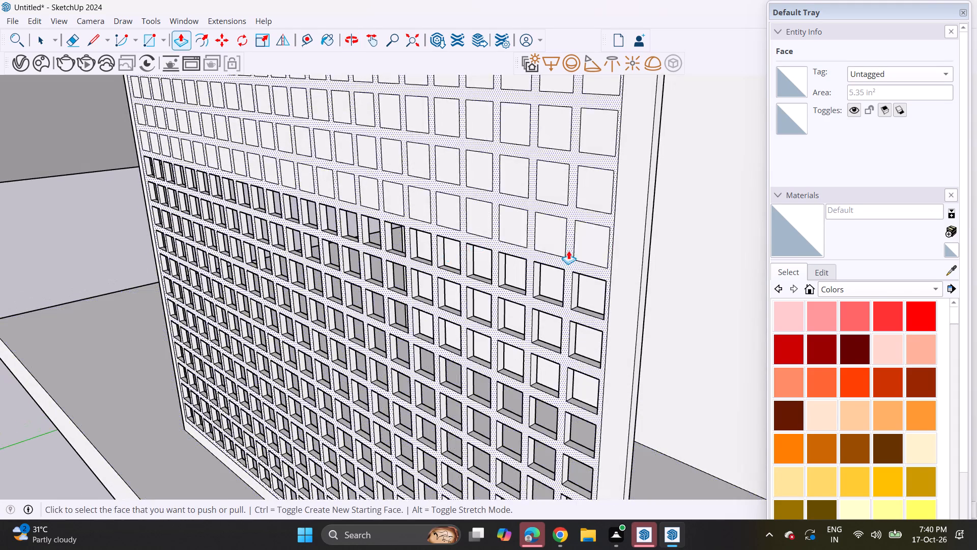
double_click(583, 248)
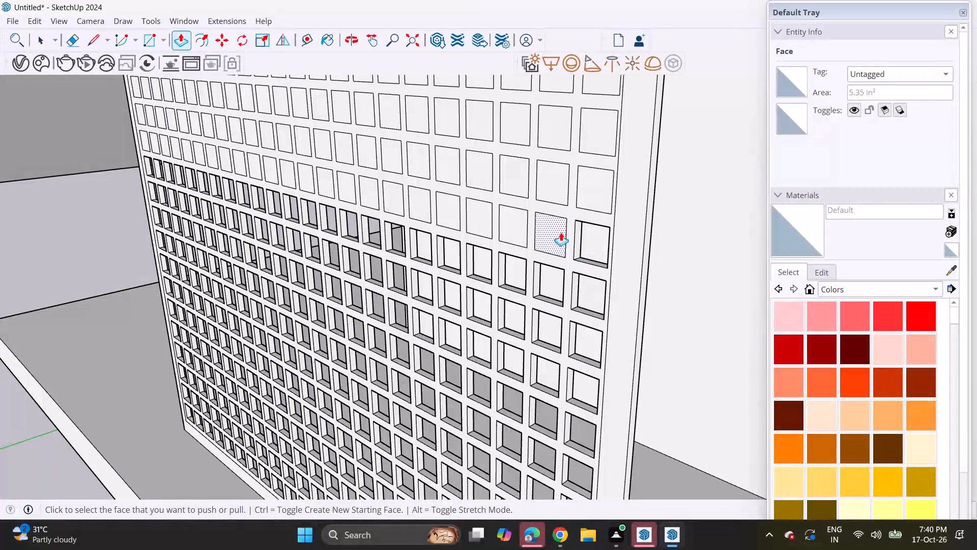
double_click(553, 229)
double_click(515, 224)
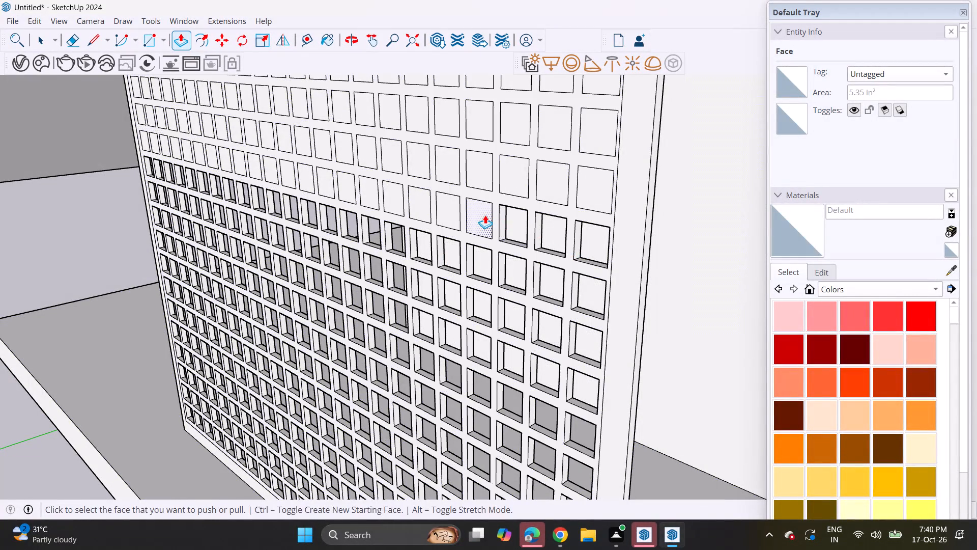
double_click(484, 215)
double_click(451, 207)
double_click(414, 196)
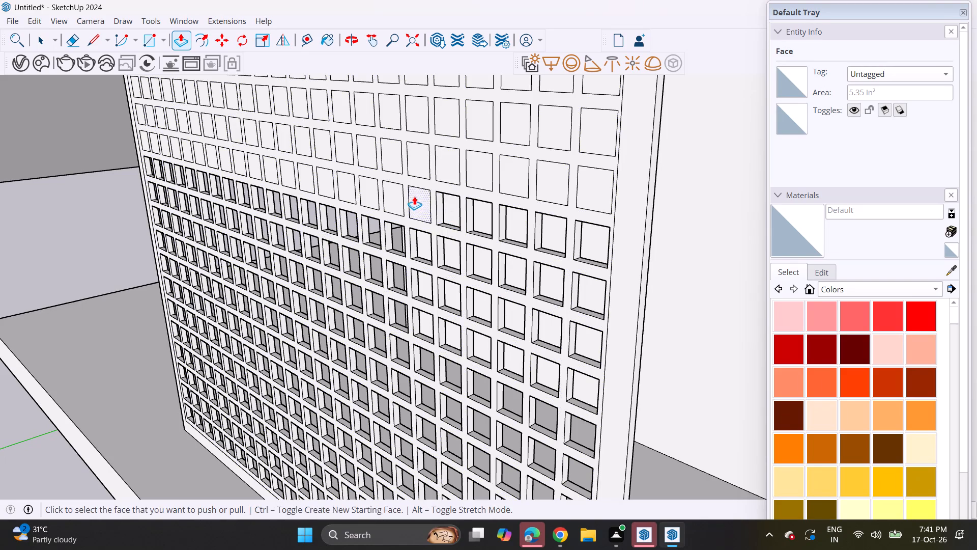
Continue the same push depth along this row, from the seventh-from-last to the fifteenth-from-last square.
double_click(391, 196)
double_click(370, 186)
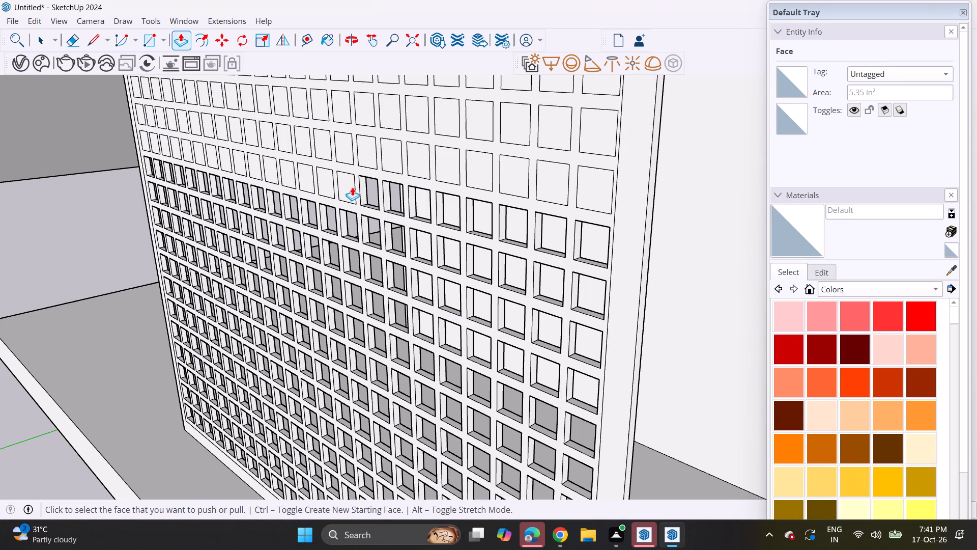
double_click(349, 186)
double_click(321, 182)
double_click(309, 179)
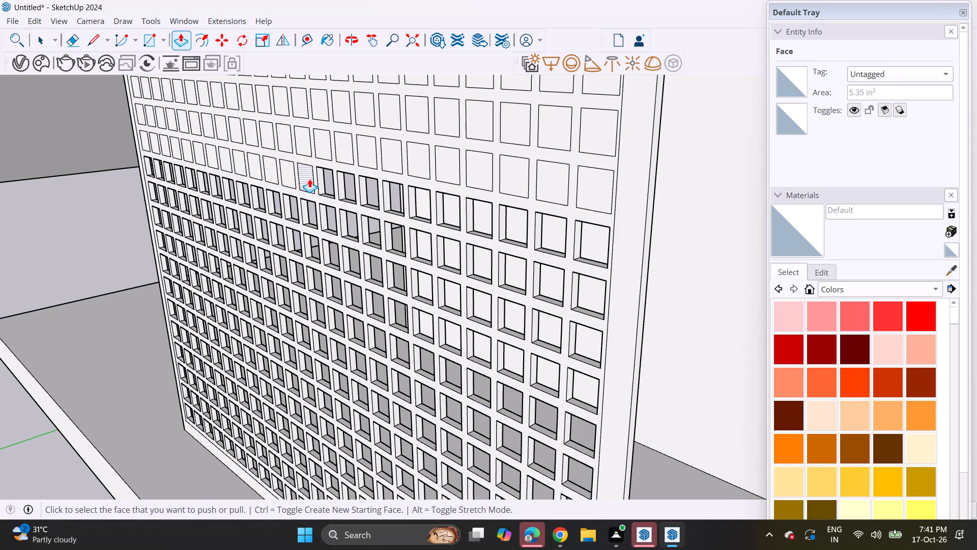
double_click(286, 170)
double_click(272, 168)
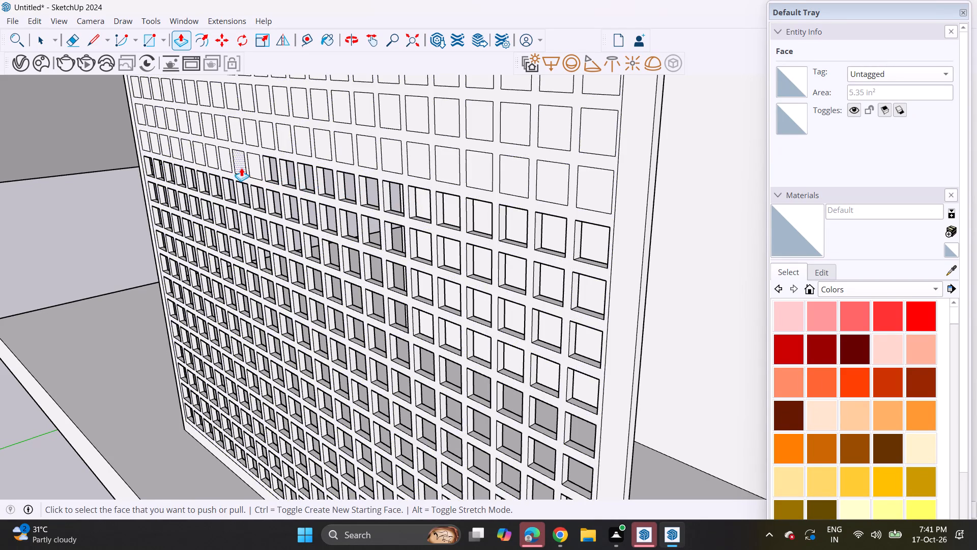
double_click(252, 165)
double_click(243, 156)
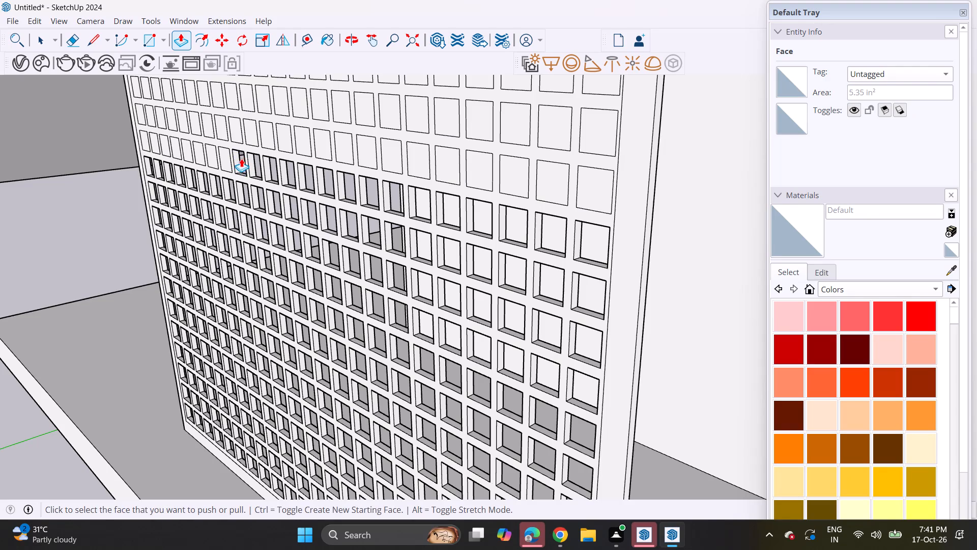
Push in this row's remaining eight closed squares to the same depth, back to the first column.
scroll(240, 158, up, 4)
double_click(224, 156)
double_click(206, 155)
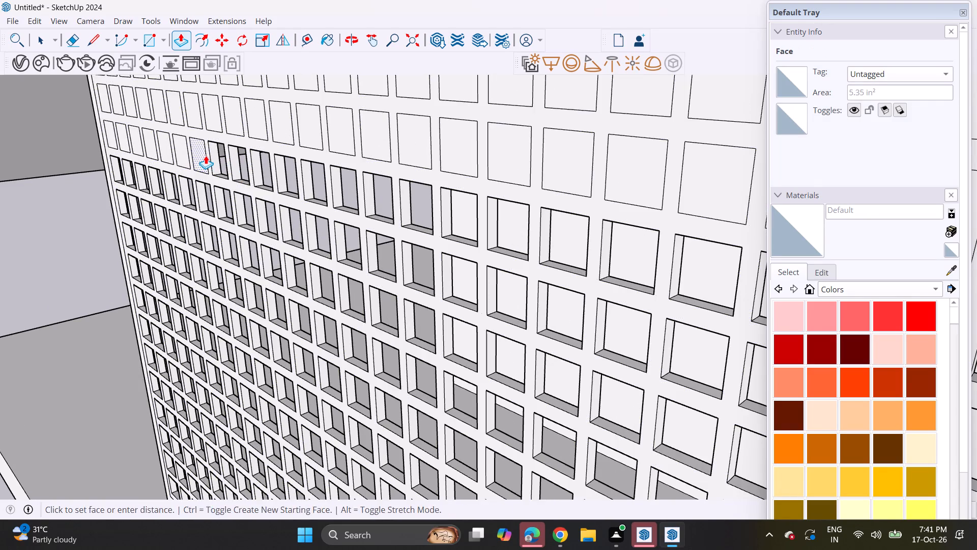
double_click(181, 147)
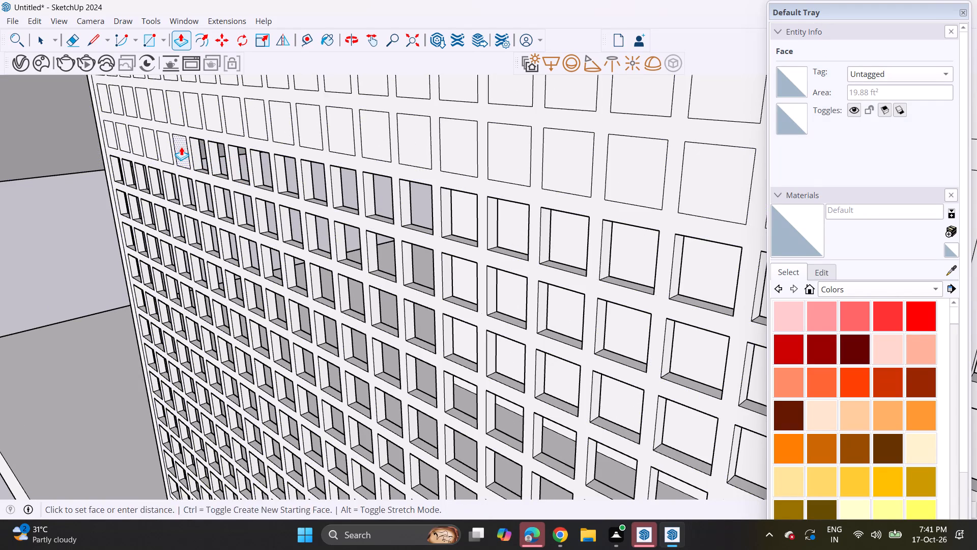
click(167, 153)
click(167, 153)
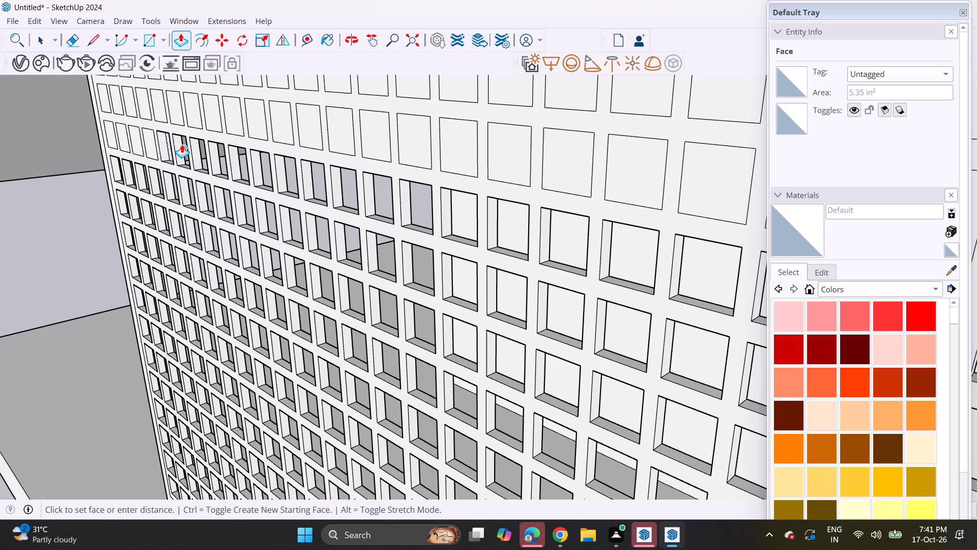
scroll(182, 143, up, 3)
click(184, 147)
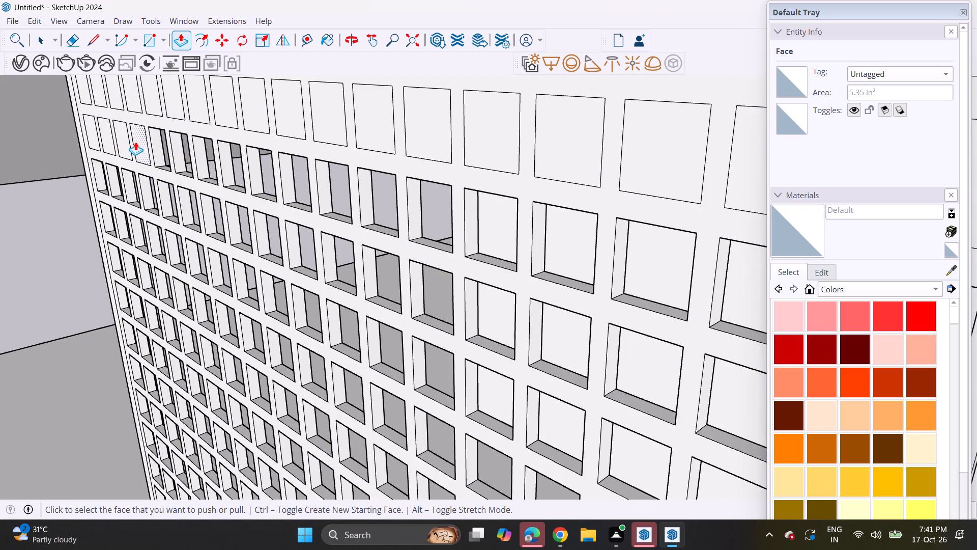
double_click(135, 141)
double_click(122, 133)
double_click(105, 131)
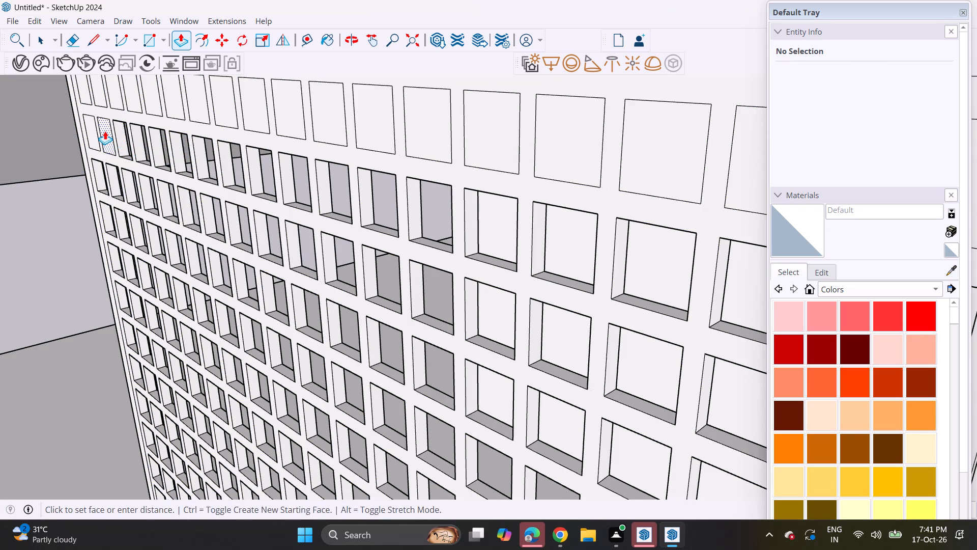
double_click(95, 131)
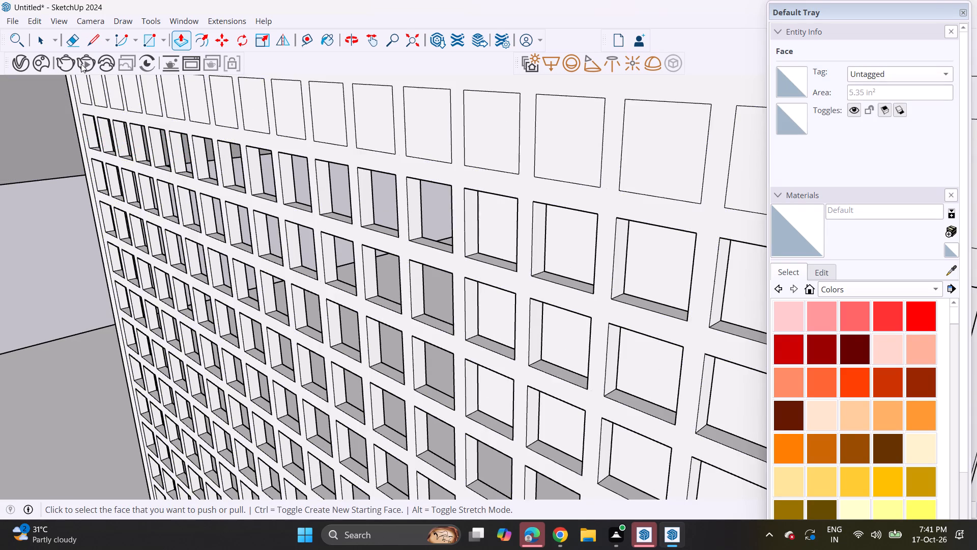
Push in the first seven squares of the next row above with the same depth, starting at the first column.
click(89, 87)
key(Escape)
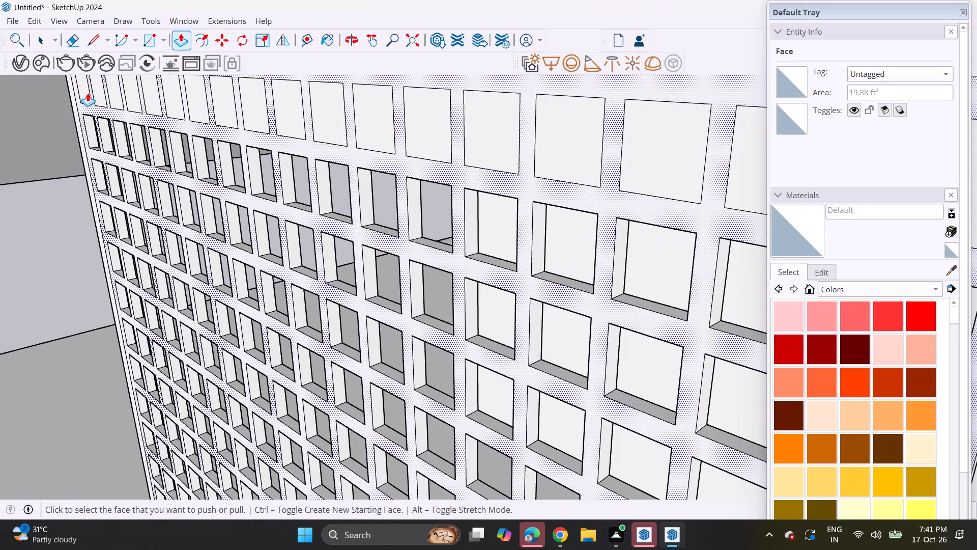
double_click(85, 96)
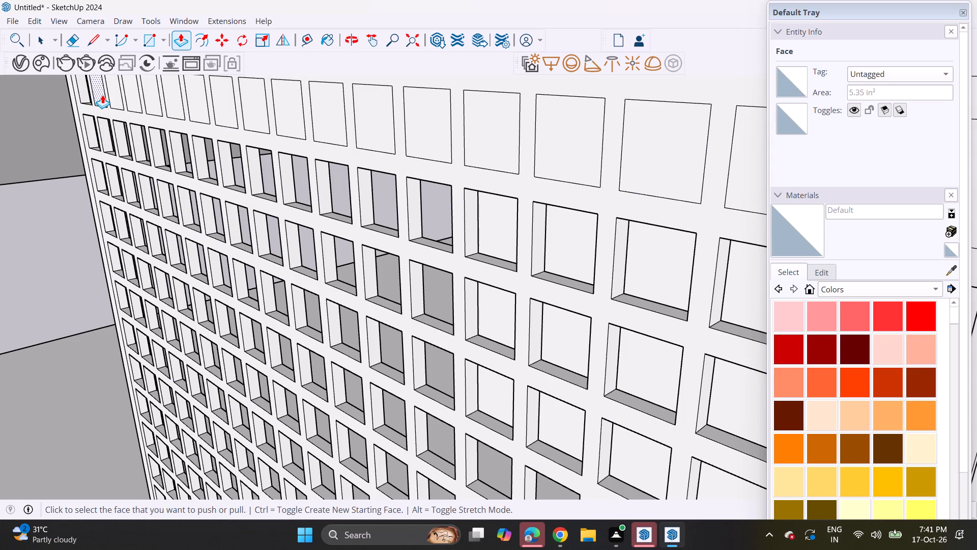
double_click(102, 94)
double_click(113, 98)
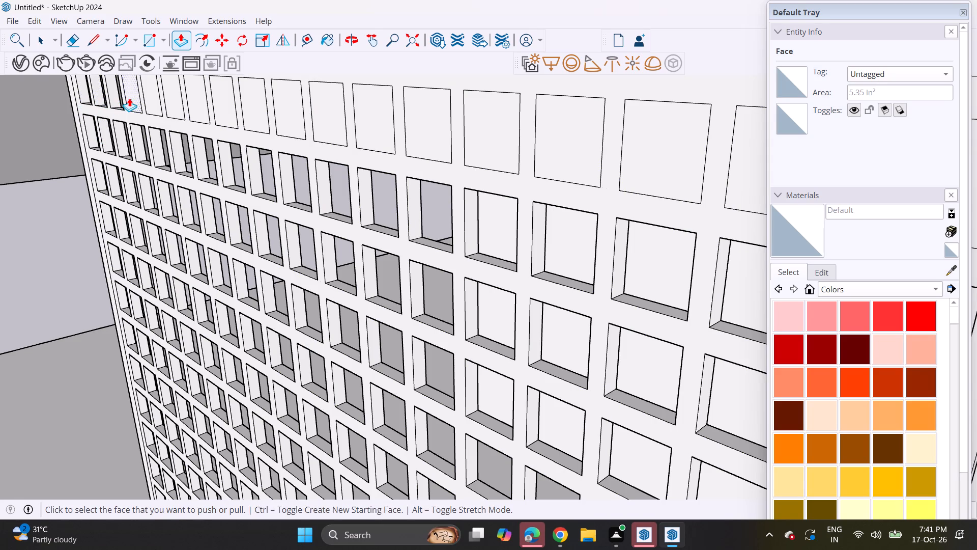
double_click(129, 97)
double_click(148, 97)
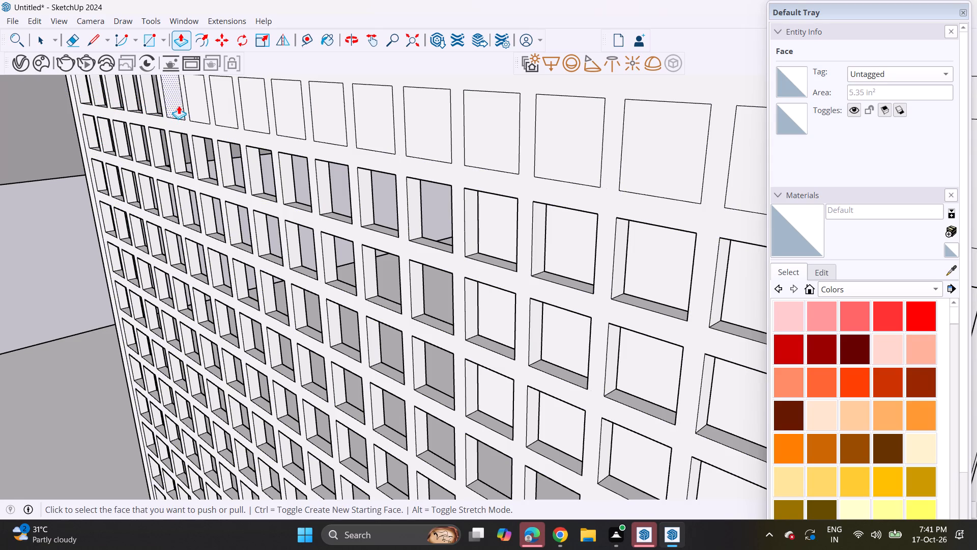
double_click(179, 105)
click(192, 108)
click(192, 108)
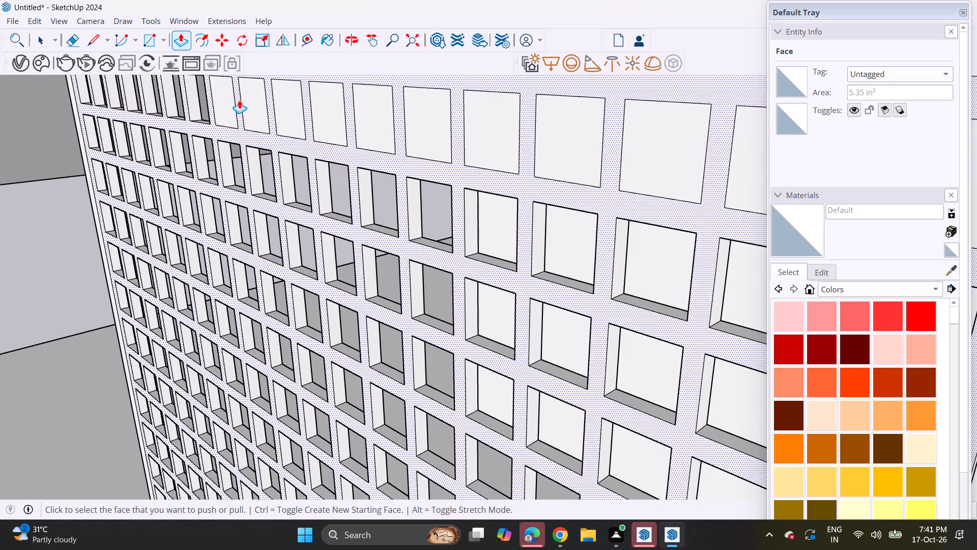
Continue the same push depth along this row, from the eighth to the fifteenth square.
click(224, 100)
click(224, 100)
double_click(259, 105)
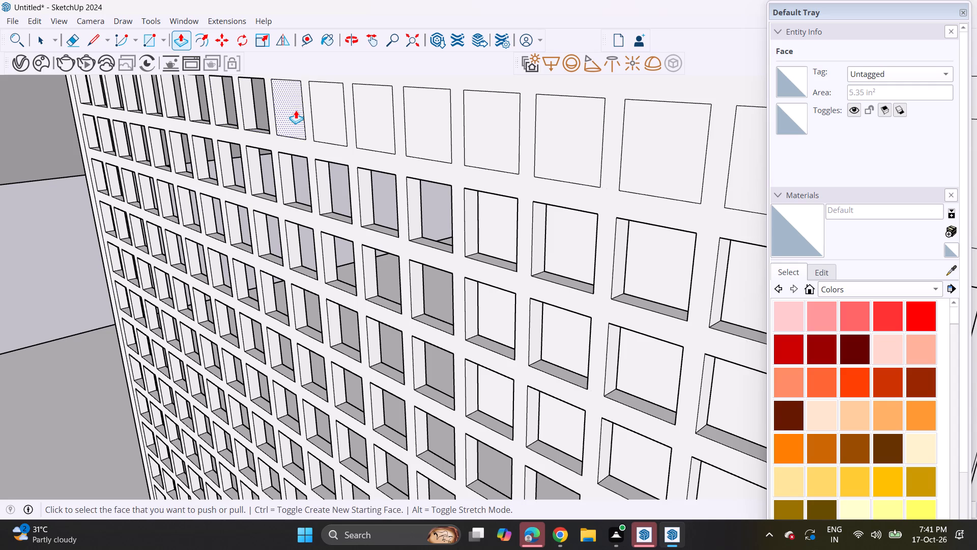
click(296, 110)
click(296, 112)
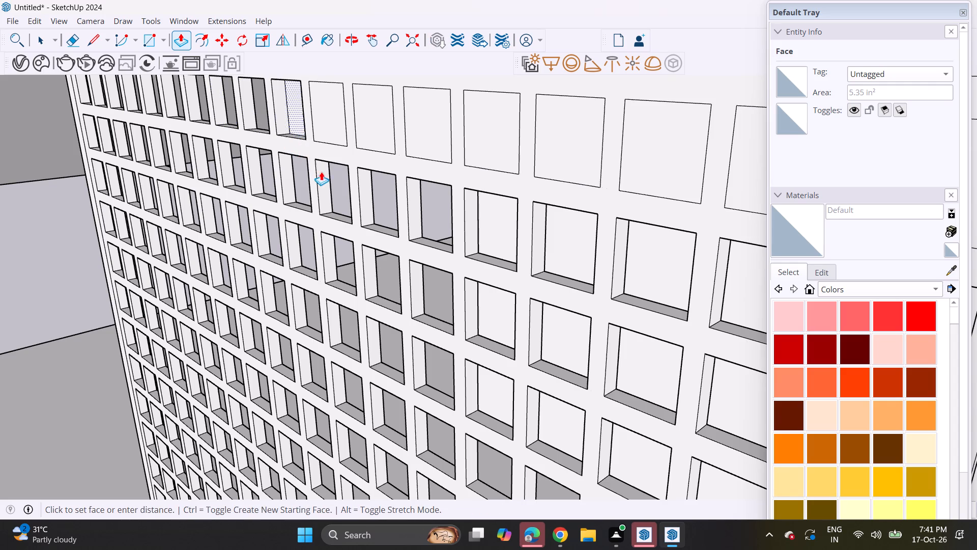
click(331, 178)
double_click(326, 128)
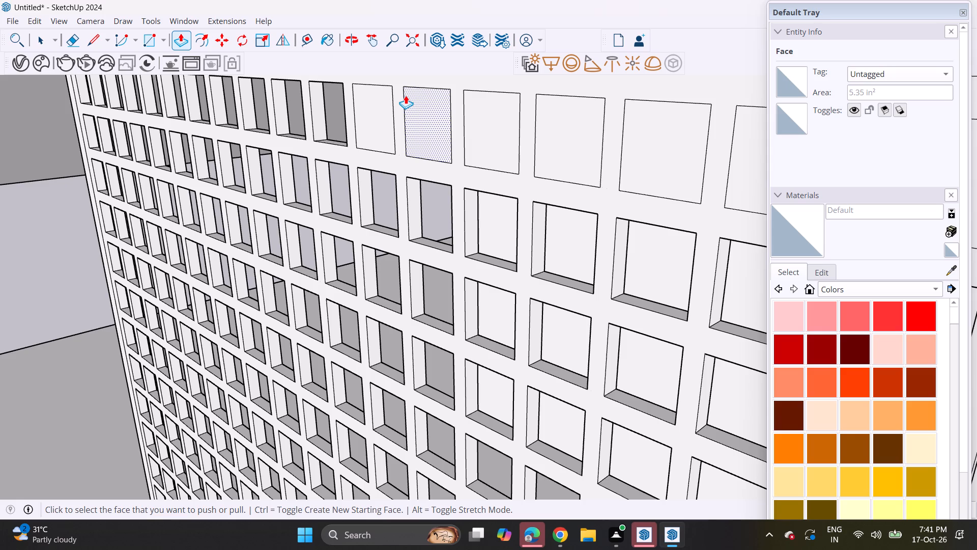
double_click(357, 124)
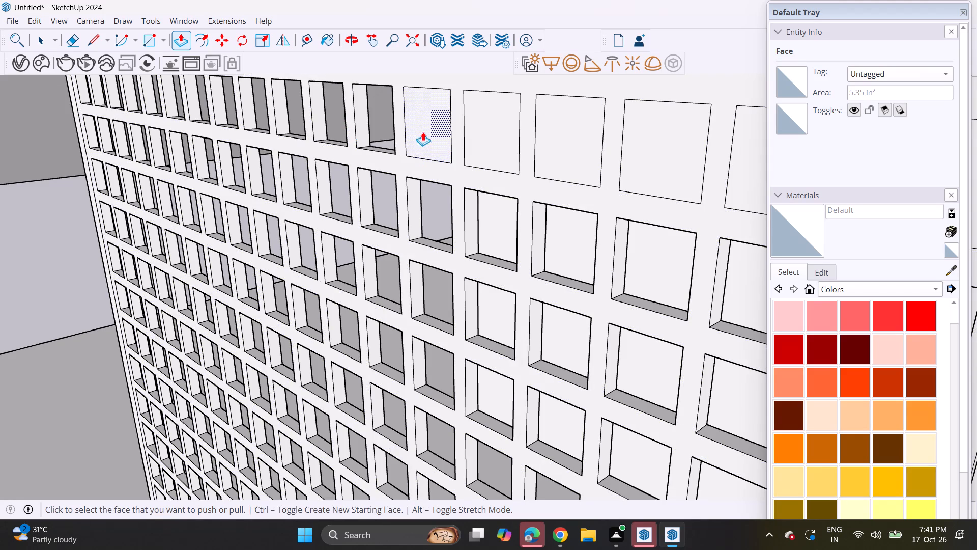
double_click(423, 131)
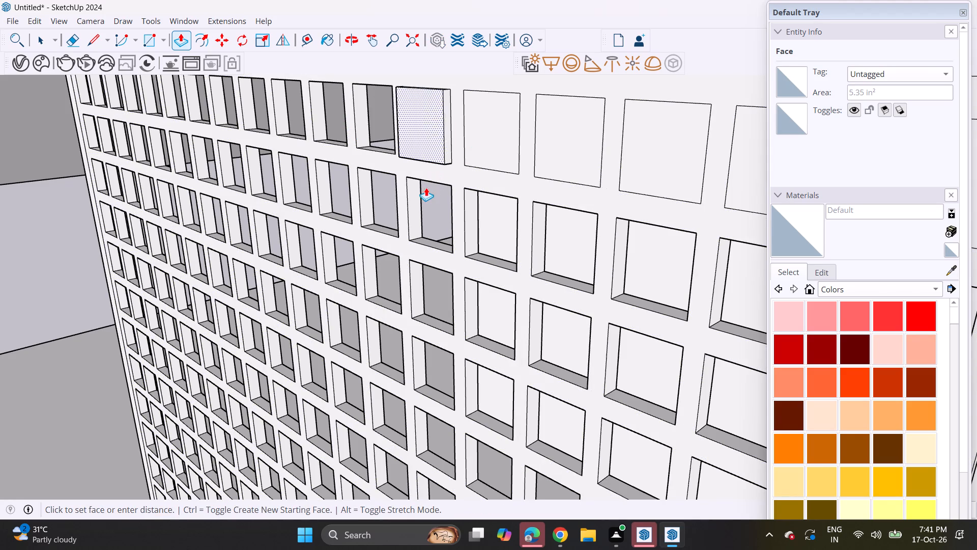
click(420, 198)
double_click(487, 159)
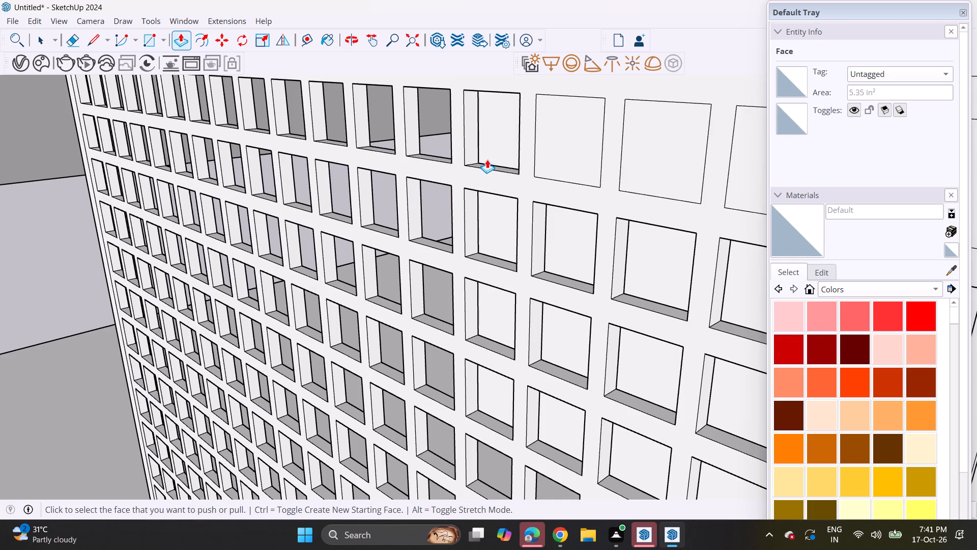
double_click(561, 150)
Push in the sixteenth to twentieth squares of this row to the same depth as the rest.
scroll(562, 158, down, 4)
shift+middle_drag(562, 157, 335, 141)
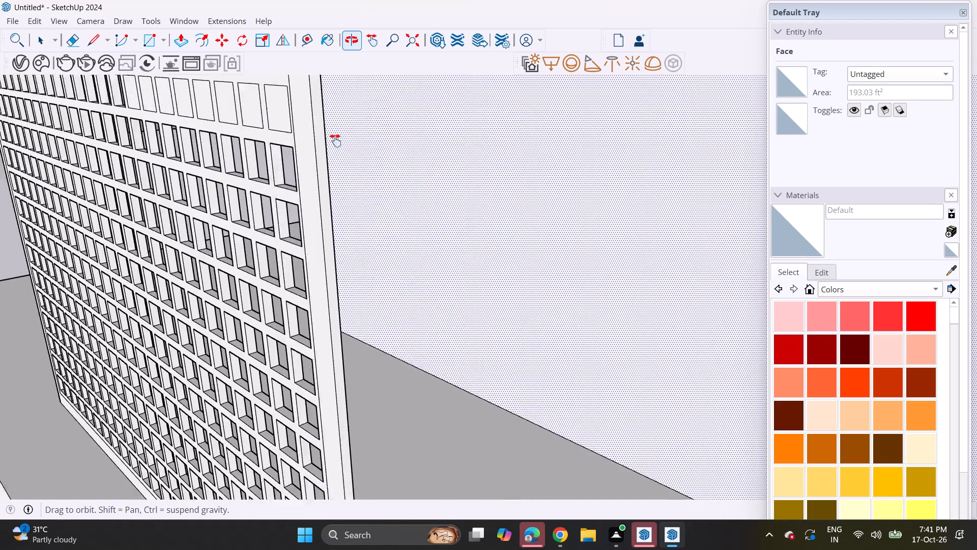
shift+middle_drag(335, 141, 395, 181)
double_click(246, 201)
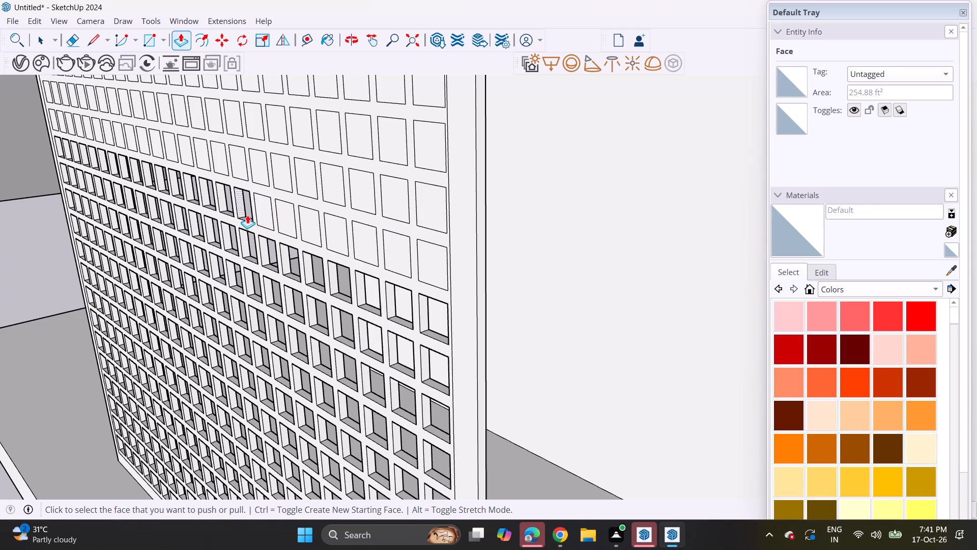
double_click(263, 212)
double_click(282, 216)
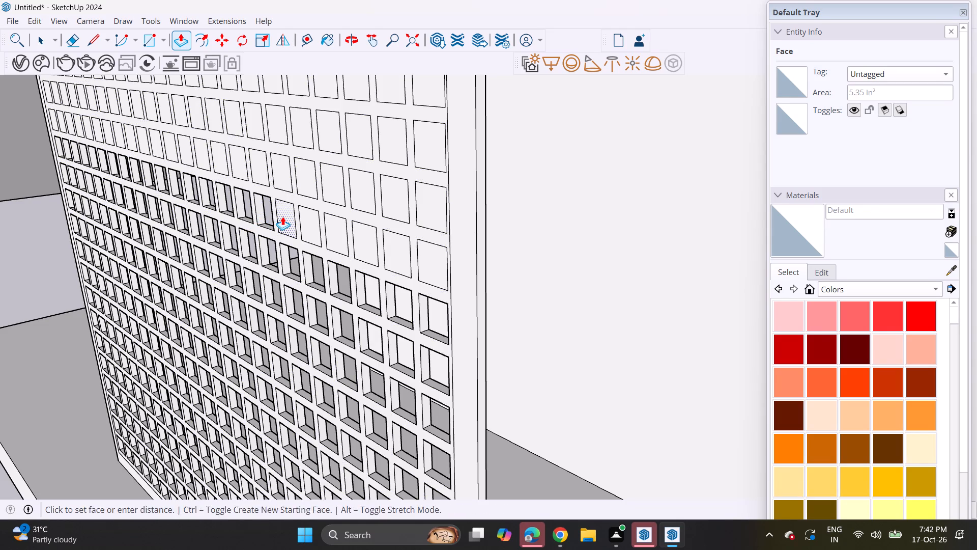
double_click(317, 225)
double_click(335, 227)
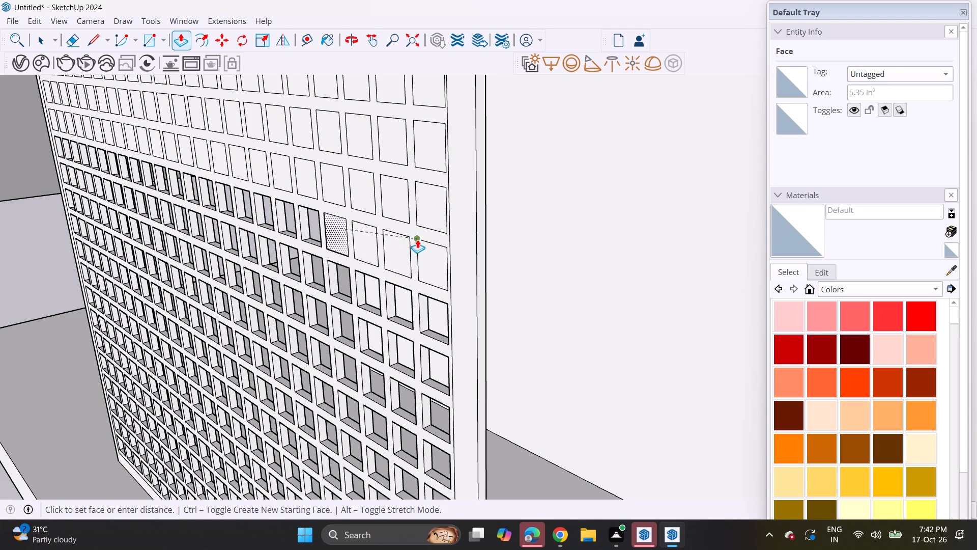
click(484, 274)
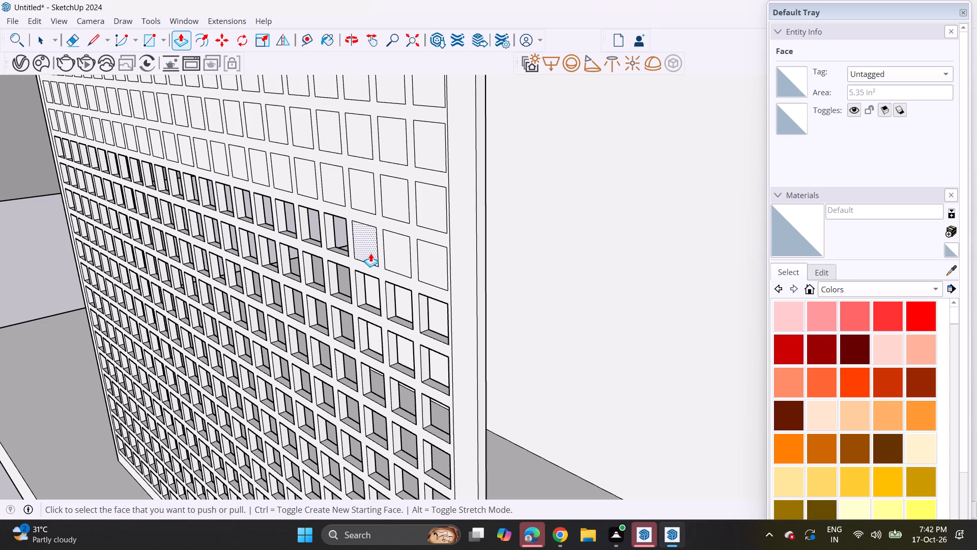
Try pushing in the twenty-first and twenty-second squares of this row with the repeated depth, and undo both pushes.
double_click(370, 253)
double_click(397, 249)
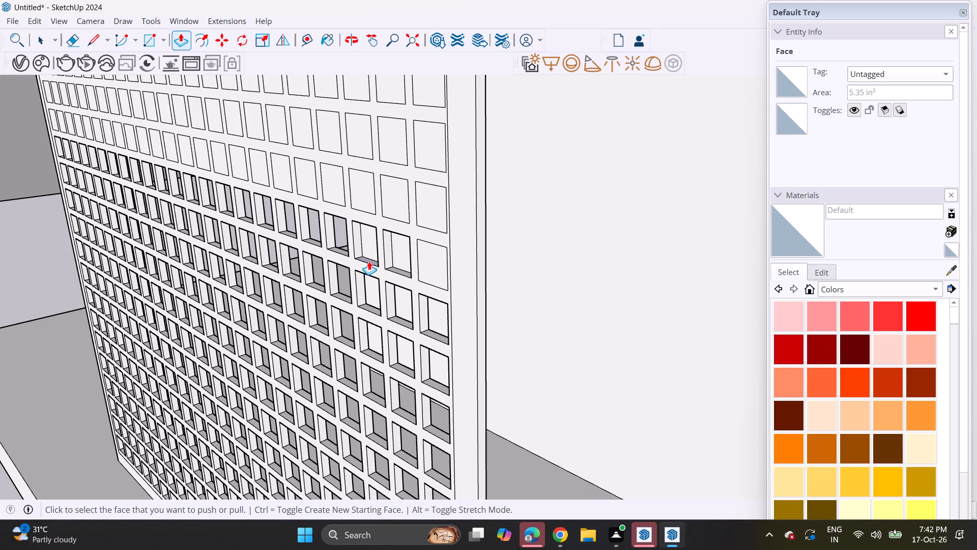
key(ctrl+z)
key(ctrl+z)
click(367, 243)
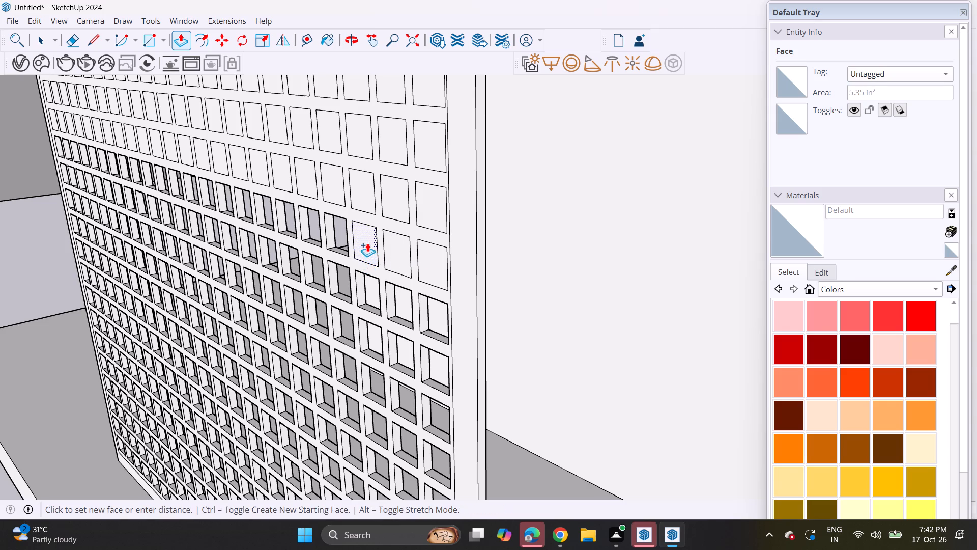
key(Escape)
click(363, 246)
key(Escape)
Push in this row's last three squares, the twenty-first to the twenty-third, to the same depth as the others.
key(space)
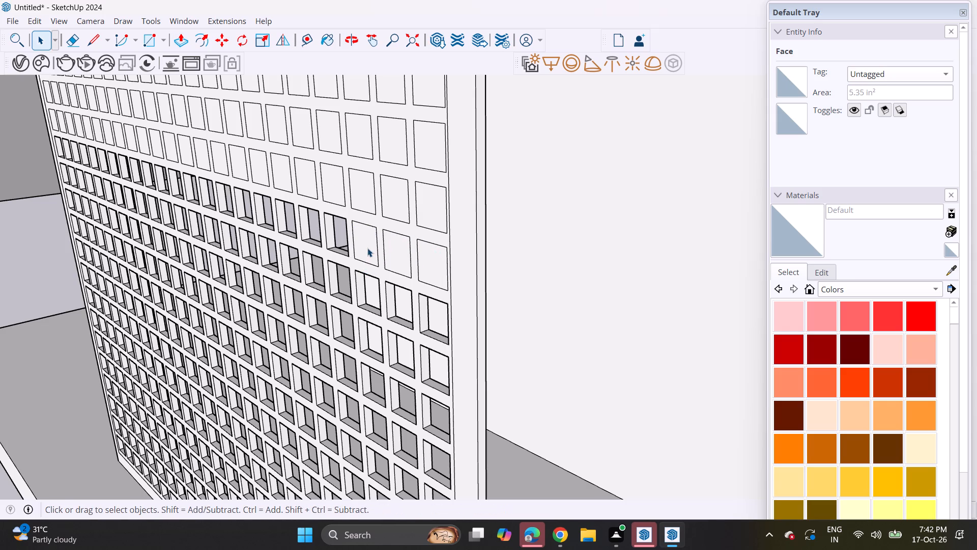
click(367, 248)
click(173, 35)
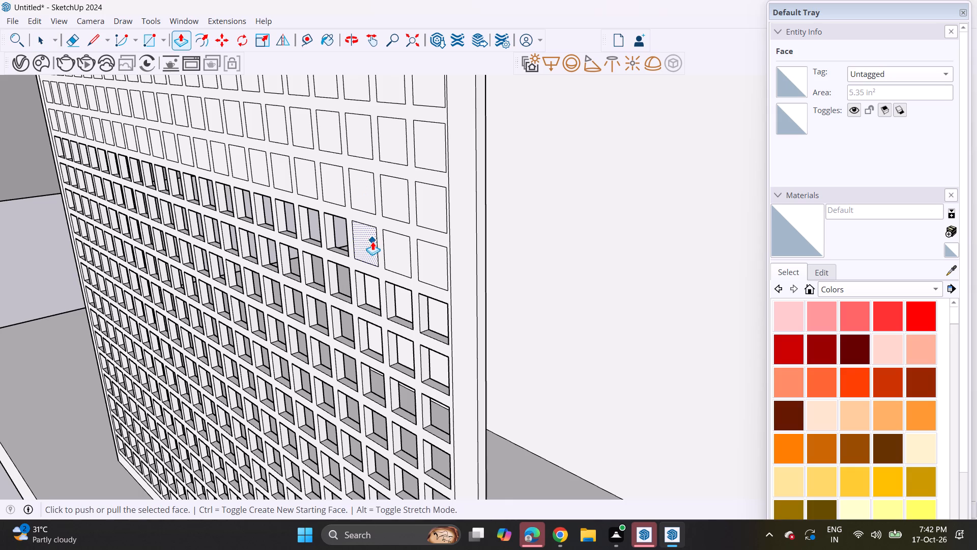
key(Escape)
click(363, 246)
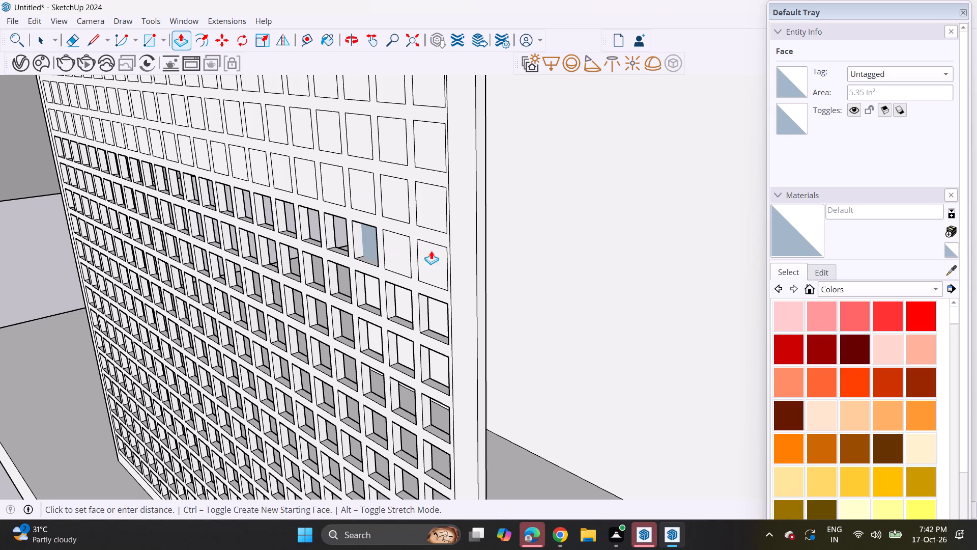
click(486, 289)
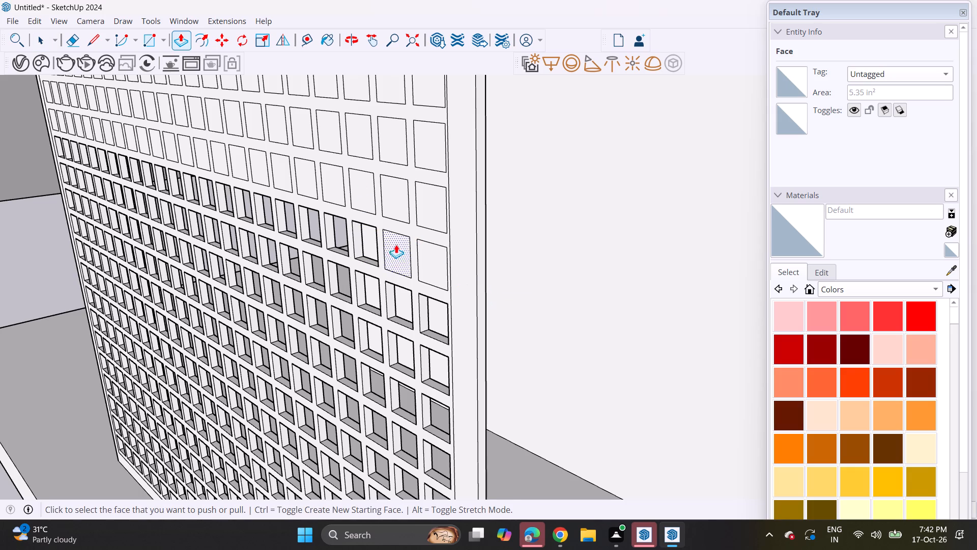
middle_drag(348, 260, 365, 314)
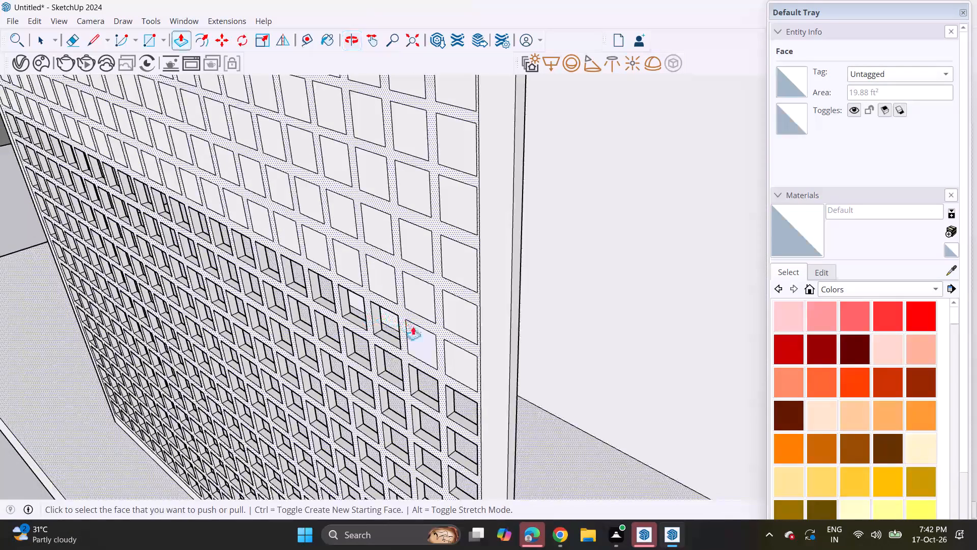
double_click(415, 329)
double_click(446, 356)
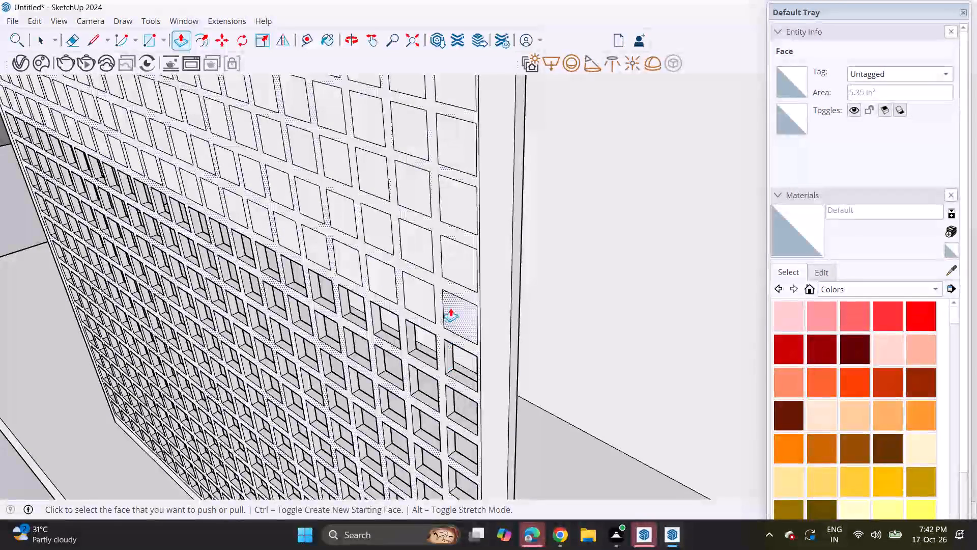
Push in ten squares of the next row above to the same depth, from the last column back to the fourteenth.
double_click(450, 308)
double_click(420, 296)
double_click(385, 282)
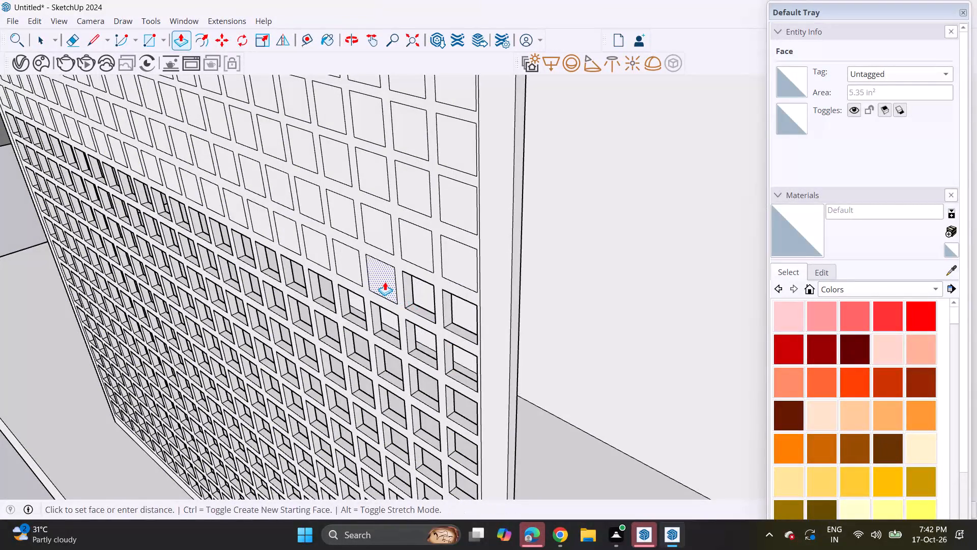
double_click(353, 258)
double_click(323, 241)
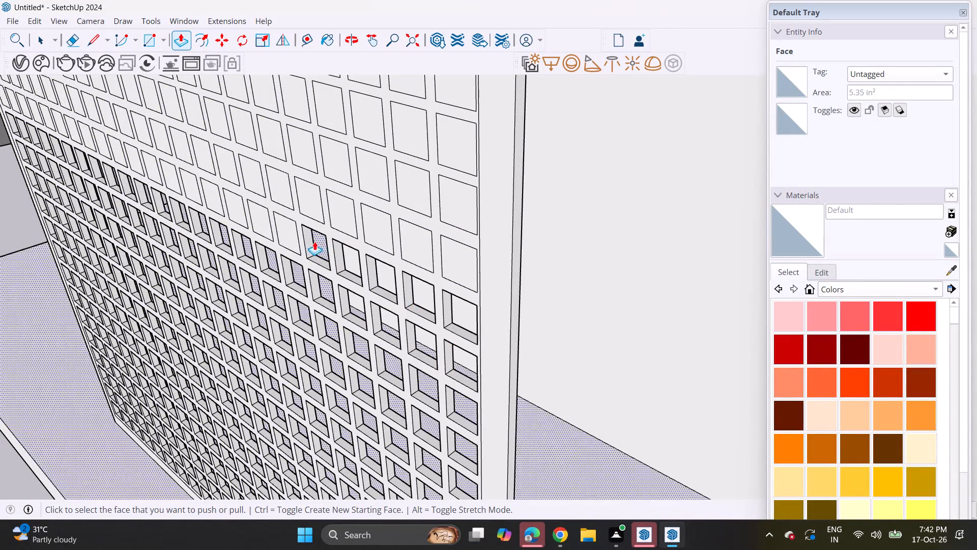
double_click(284, 234)
double_click(263, 219)
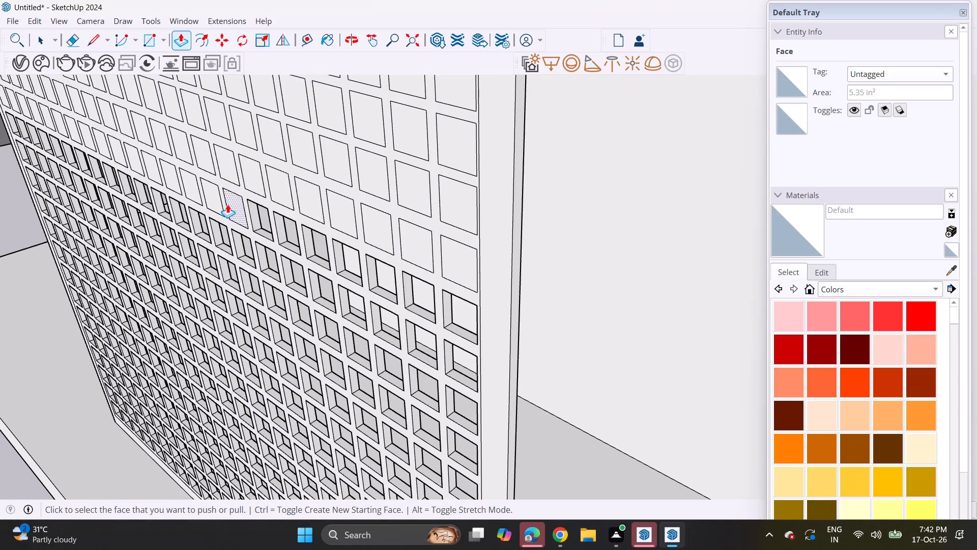
double_click(239, 209)
double_click(207, 197)
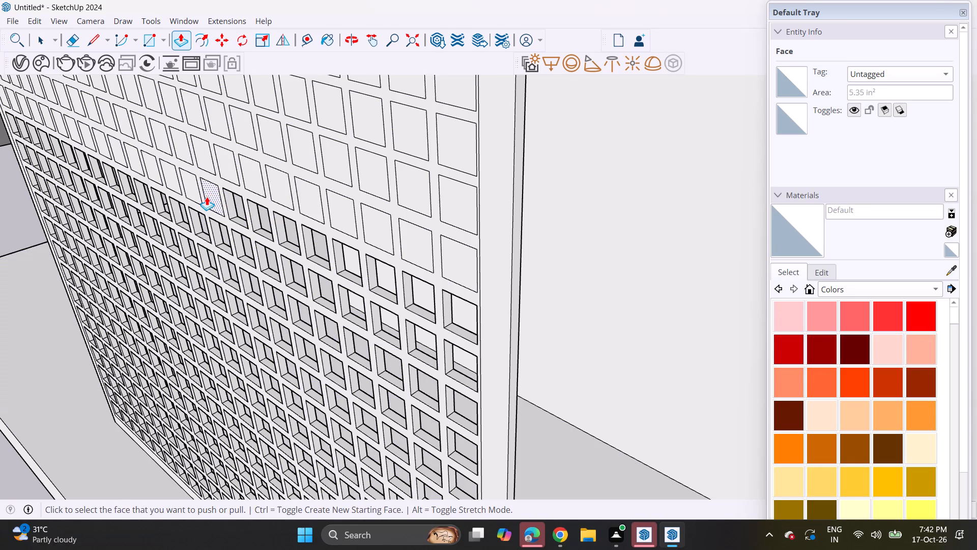
click(193, 190)
click(193, 190)
Continue the same push depth along this row, from the thirteenth back to the seventh square.
shift+middle_drag(196, 174, 261, 251)
shift+scroll(219, 196, up, 1)
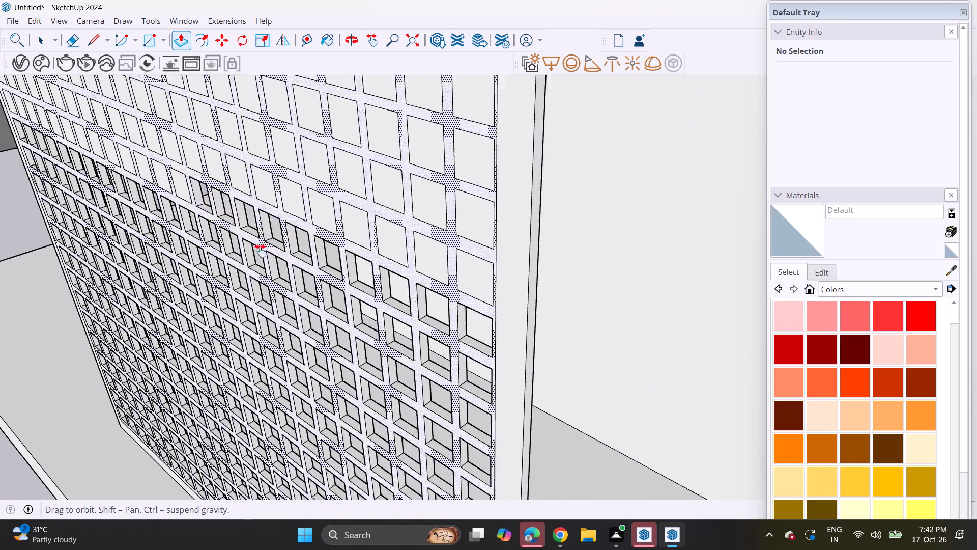
shift+middle_drag(261, 251, 308, 311)
double_click(265, 306)
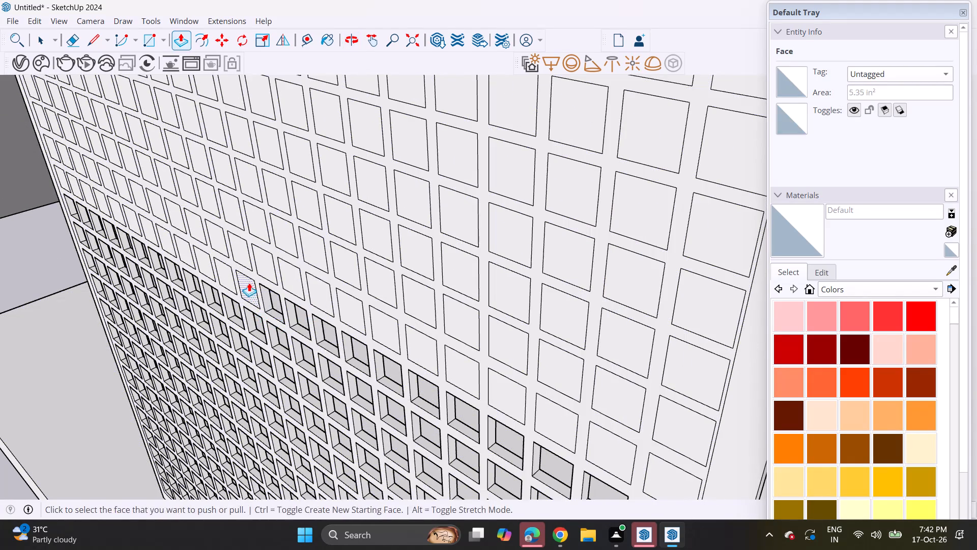
double_click(249, 283)
double_click(228, 270)
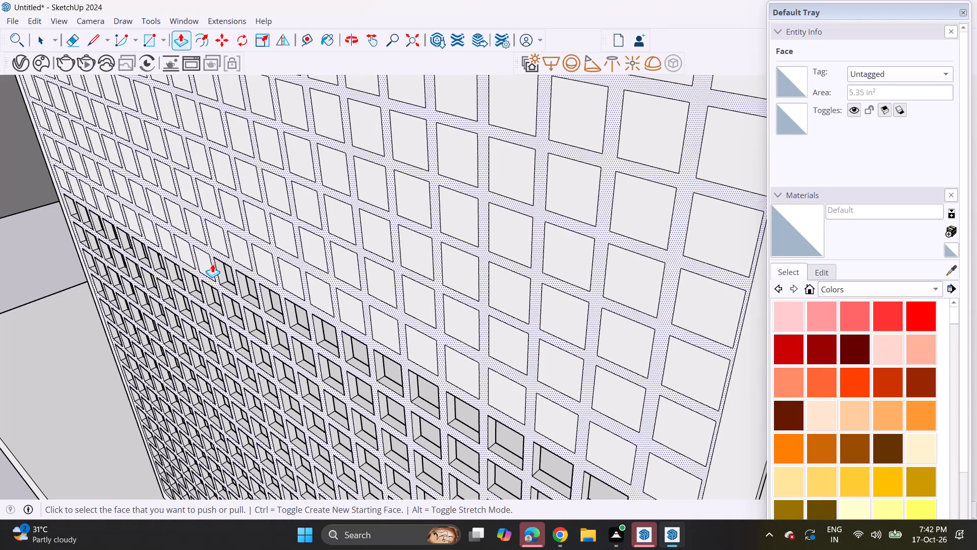
double_click(206, 262)
double_click(186, 252)
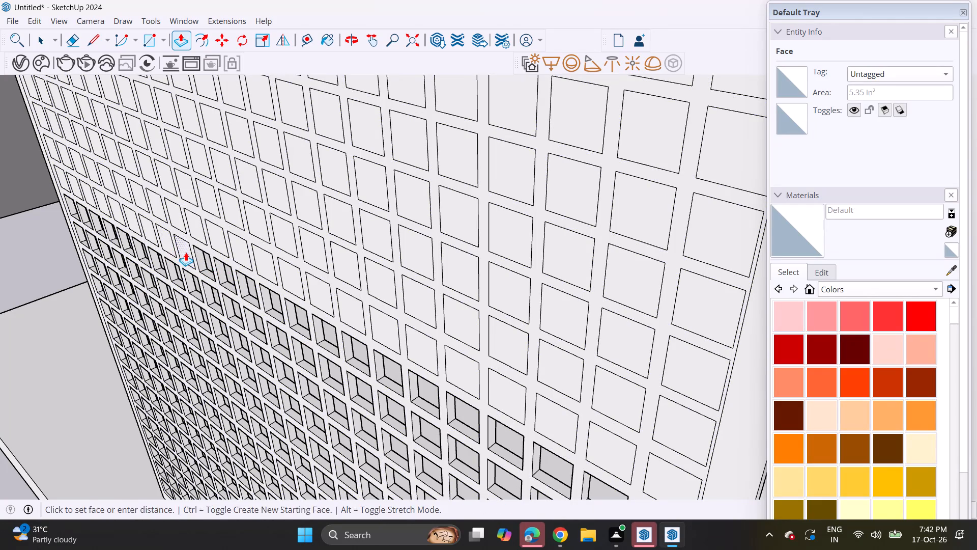
double_click(165, 239)
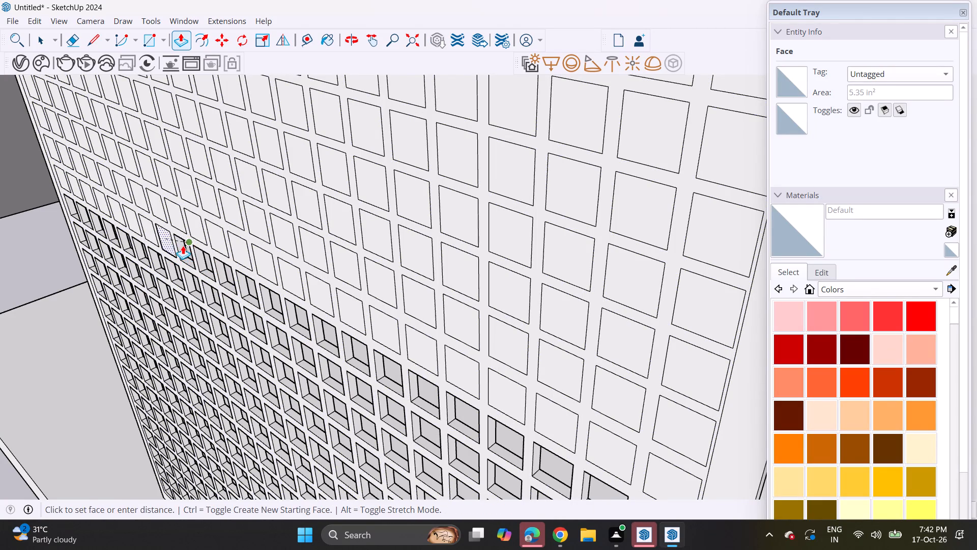
scroll(183, 245, up, 6)
click(185, 249)
triple_click(118, 221)
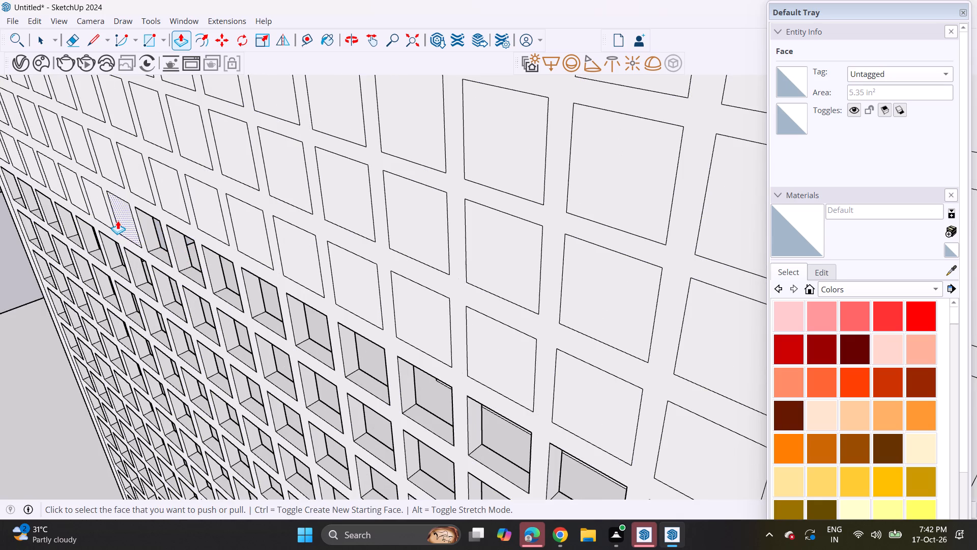
key(Escape)
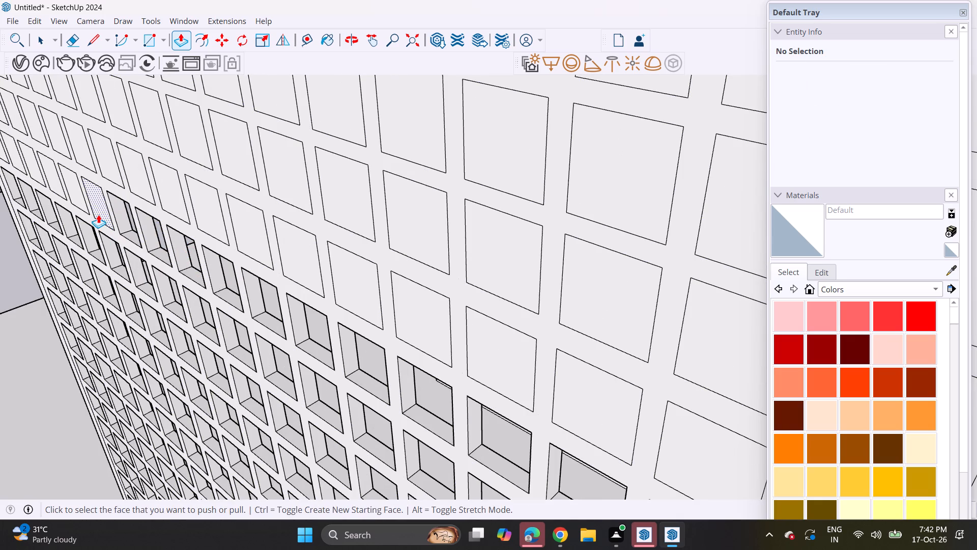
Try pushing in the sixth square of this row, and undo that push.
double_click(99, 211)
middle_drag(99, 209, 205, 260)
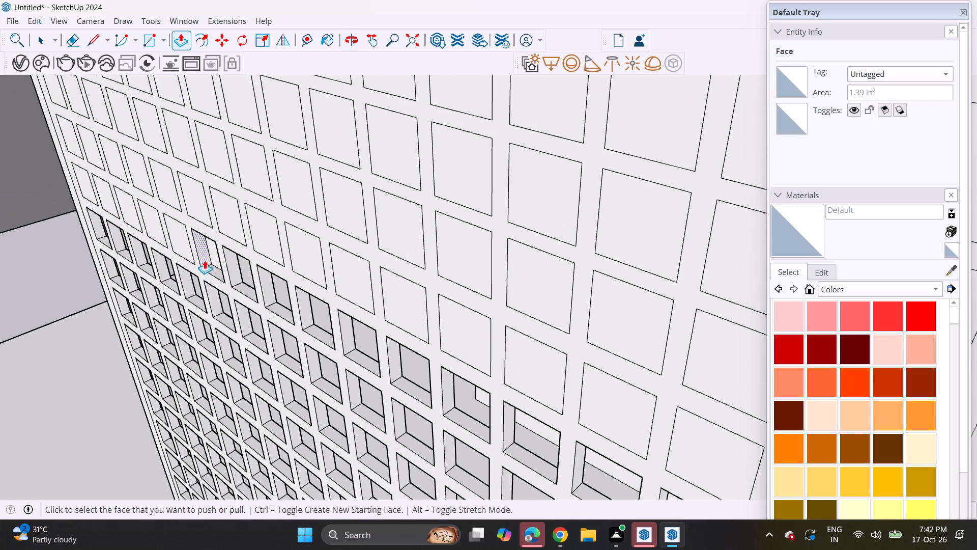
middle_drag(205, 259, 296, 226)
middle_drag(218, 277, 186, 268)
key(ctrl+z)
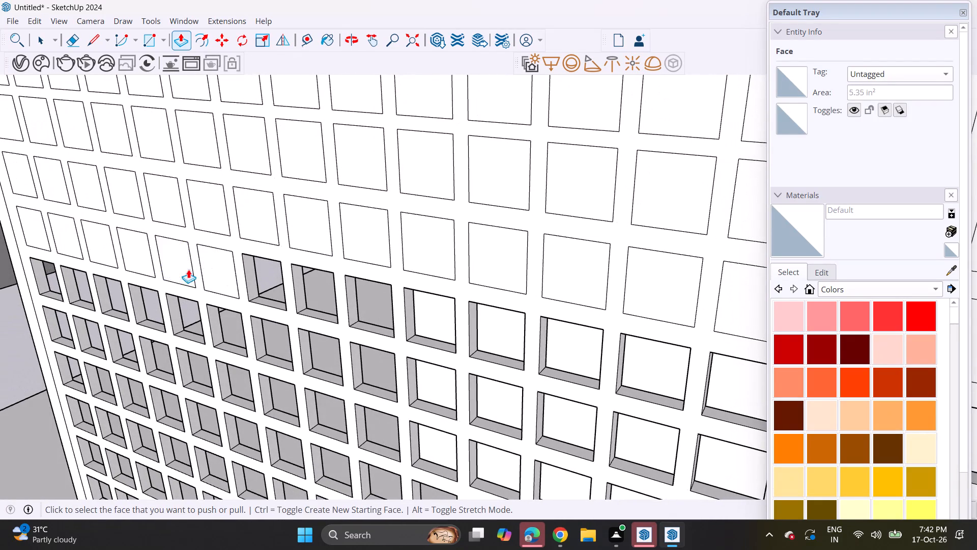
Push in this row's remaining six closed squares to the neighbouring openings' depth, from the sixth back to the first column.
click(212, 268)
click(255, 279)
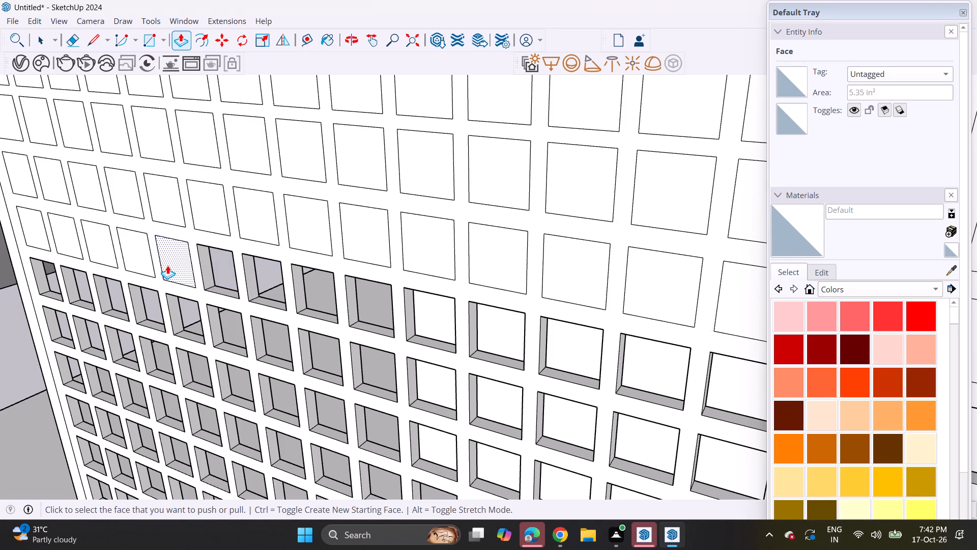
double_click(167, 265)
double_click(143, 251)
double_click(98, 243)
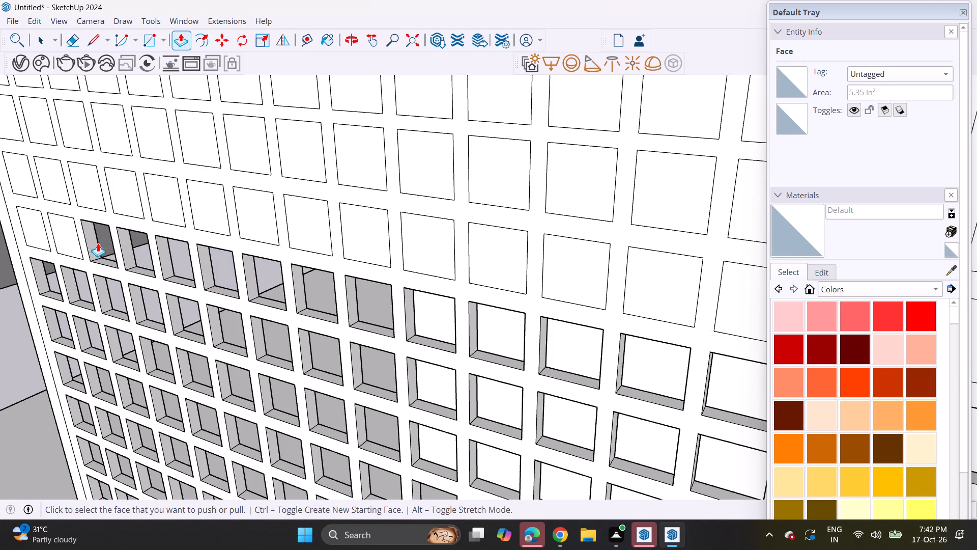
double_click(71, 232)
double_click(27, 226)
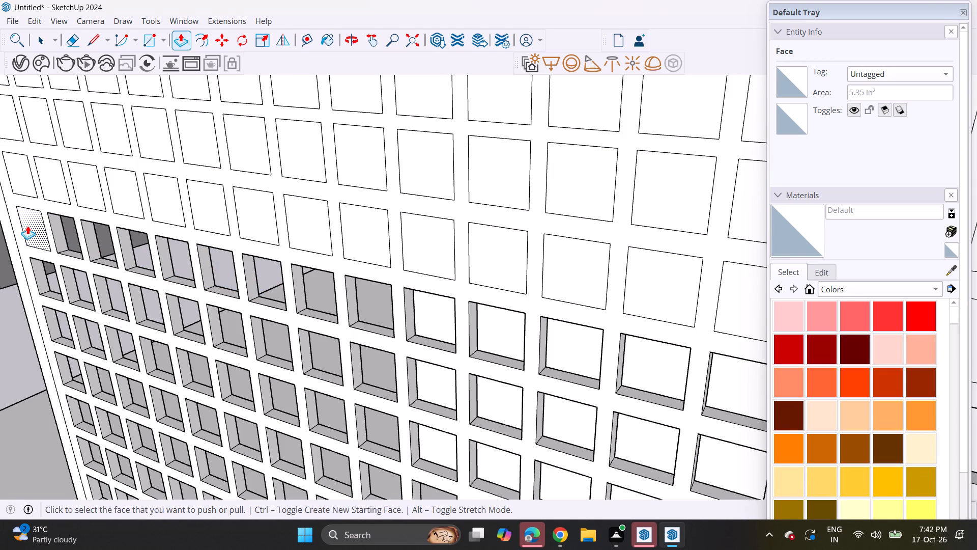
Push in the first eleven squares of the next row above to the same depth, starting at the first column.
double_click(24, 179)
double_click(44, 178)
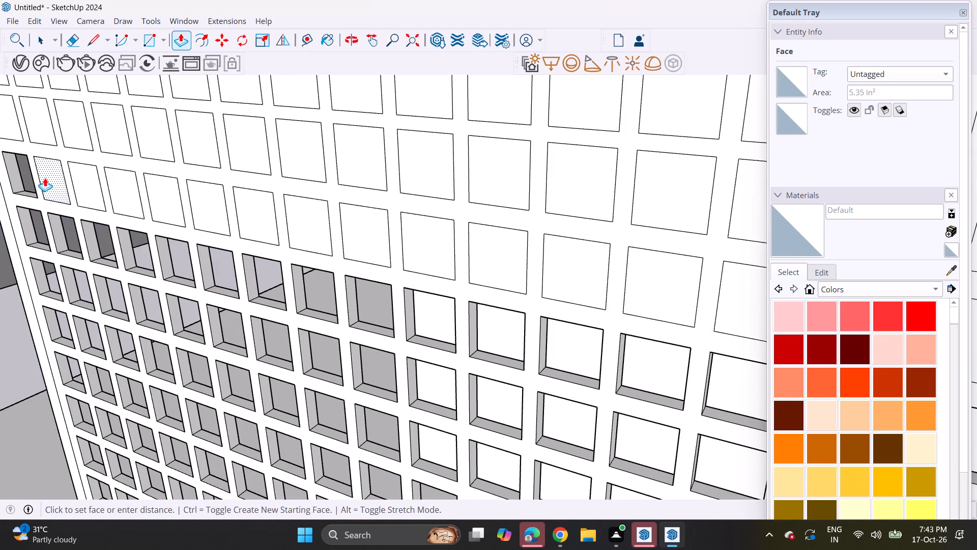
double_click(83, 186)
double_click(114, 189)
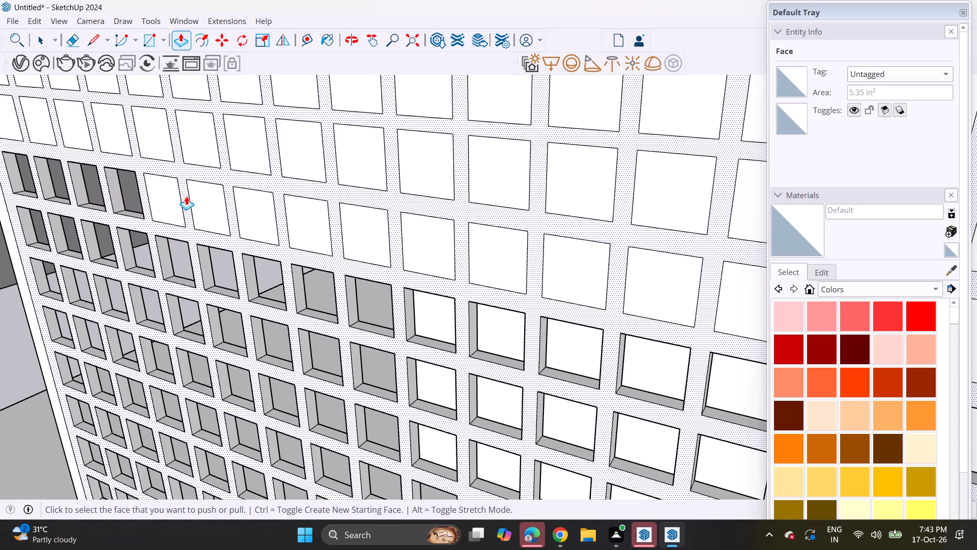
double_click(170, 202)
double_click(195, 202)
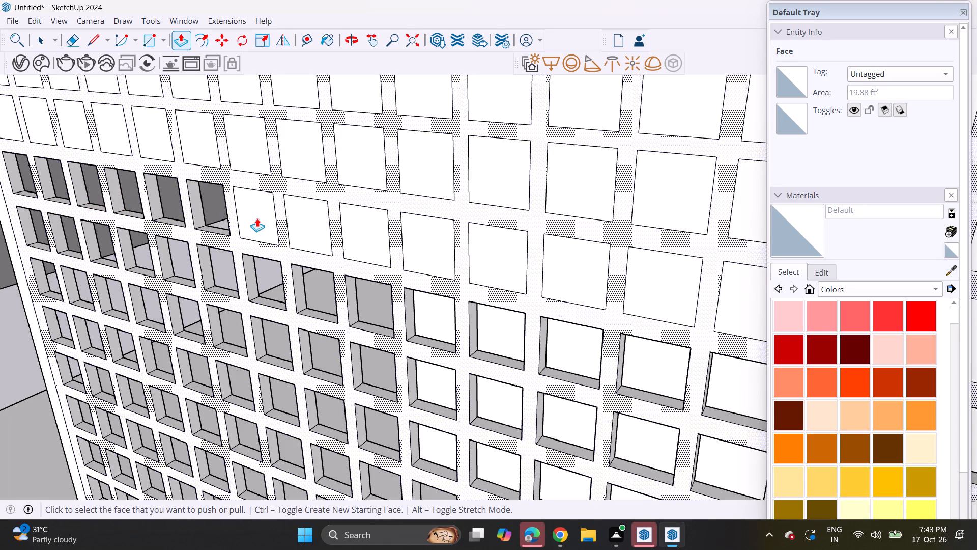
double_click(257, 217)
double_click(298, 228)
double_click(372, 232)
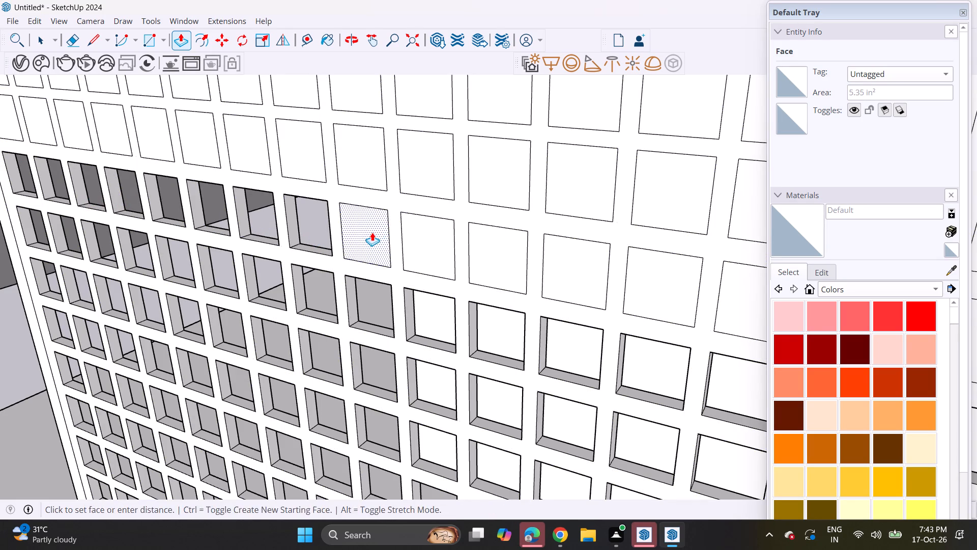
double_click(422, 230)
double_click(479, 248)
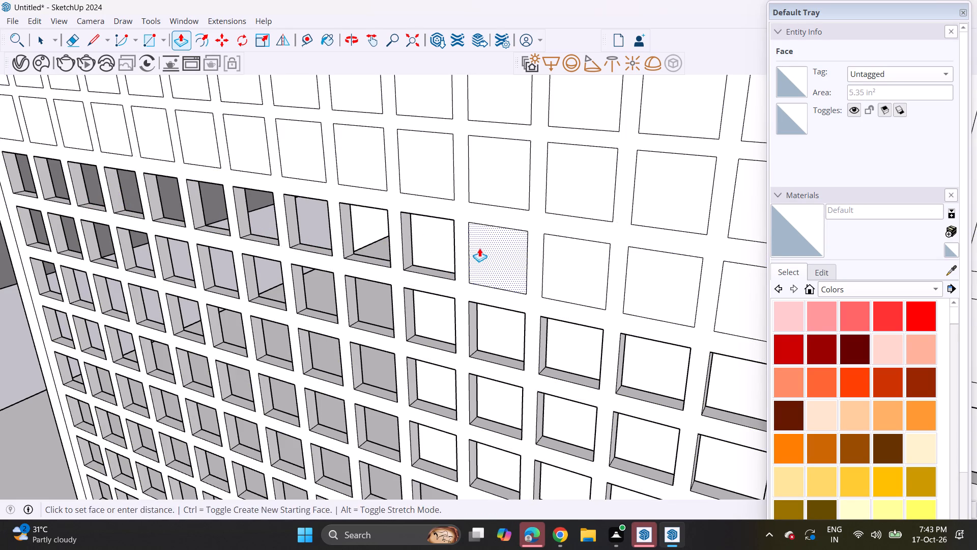
Continue this row at the same push depth, pushing in the twelfth through sixteenth squares.
scroll(553, 287, down, 3)
double_click(555, 278)
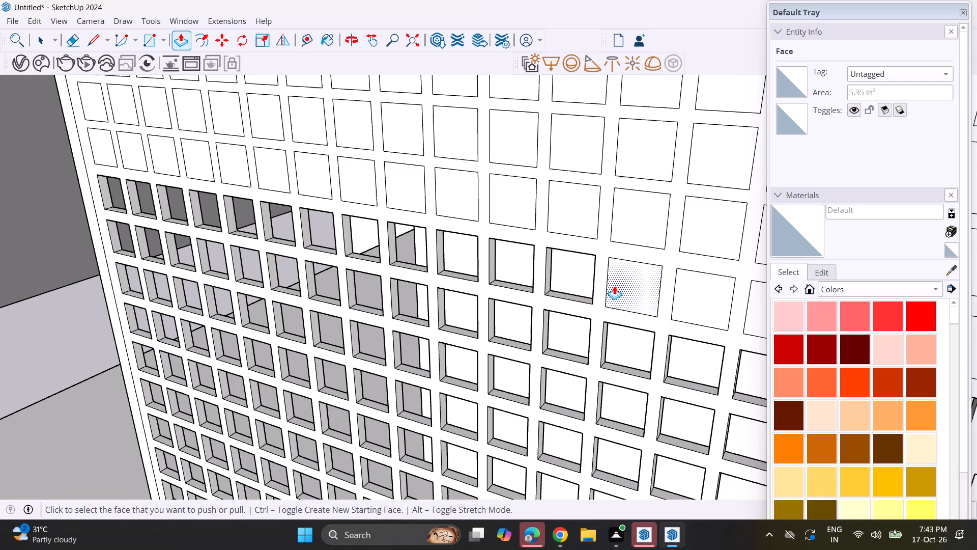
double_click(614, 286)
double_click(680, 290)
scroll(665, 293, down, 3)
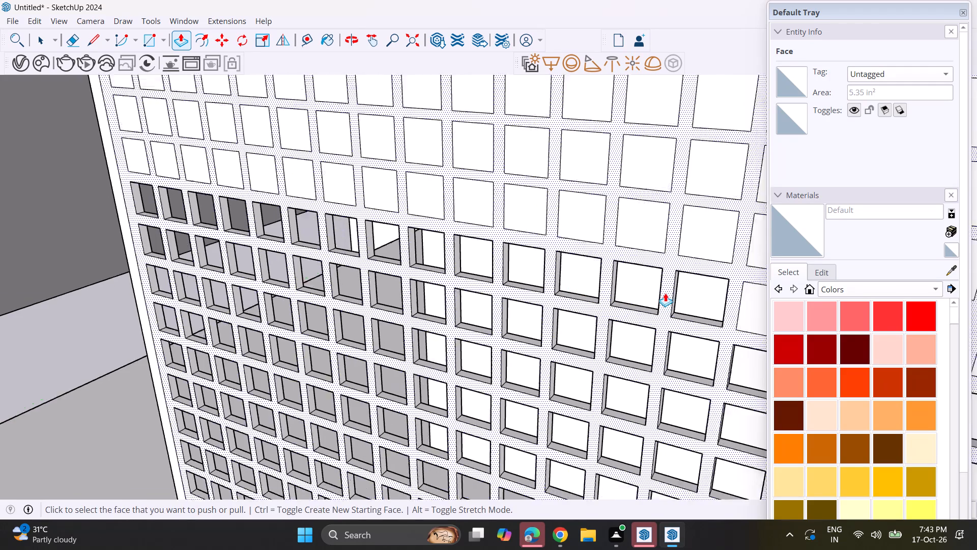
scroll(665, 293, down, 2)
shift+middle_drag(665, 291, 163, 221)
shift+scroll(231, 235, up, 1)
double_click(204, 234)
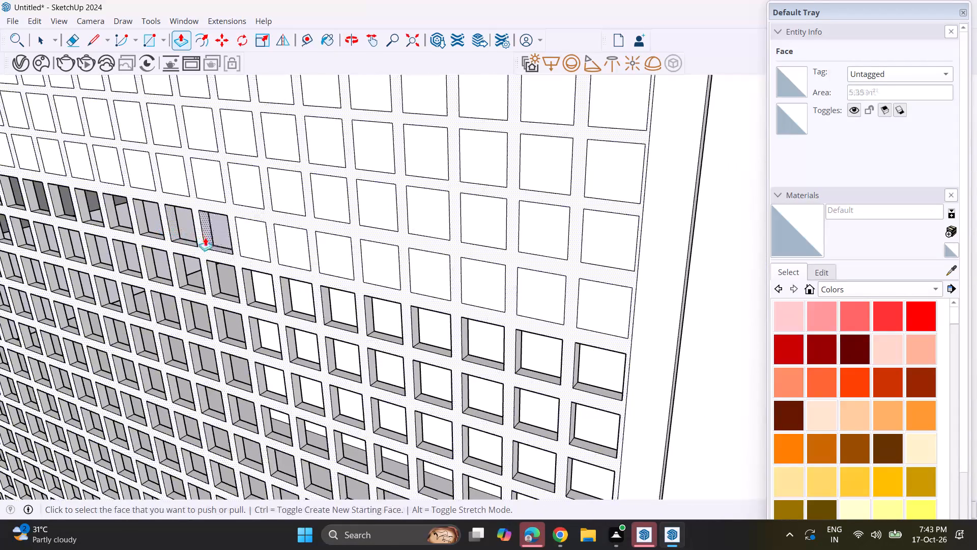
double_click(244, 244)
click(260, 249)
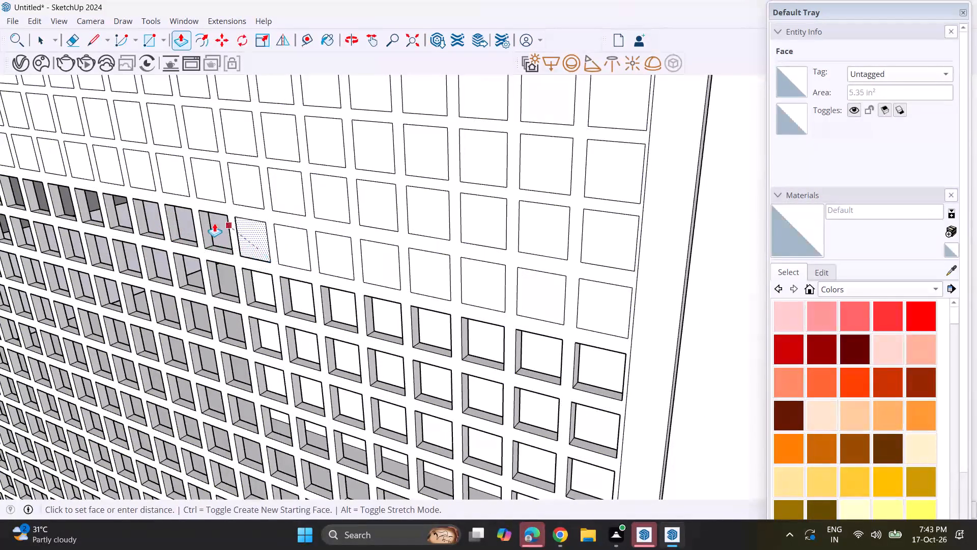
middle_drag(612, 276, 512, 264)
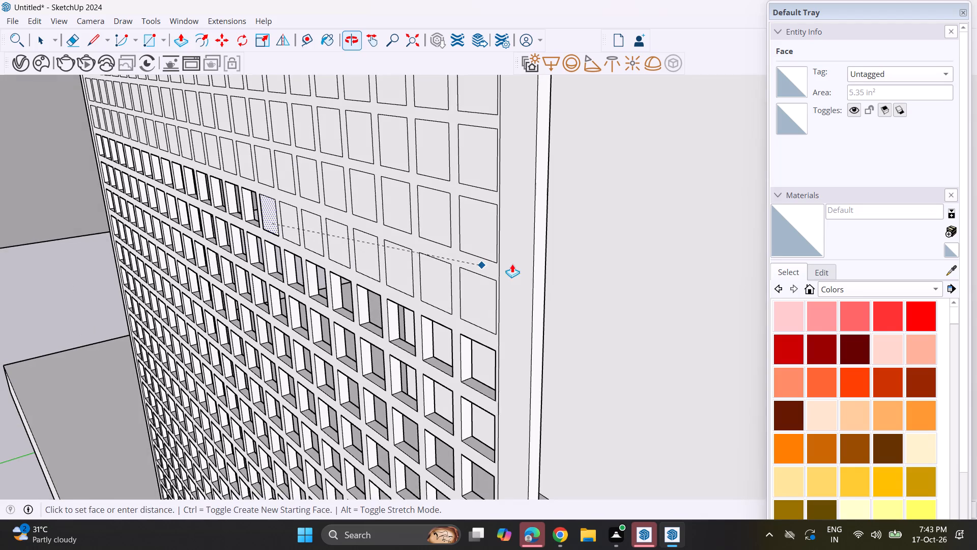
click(545, 296)
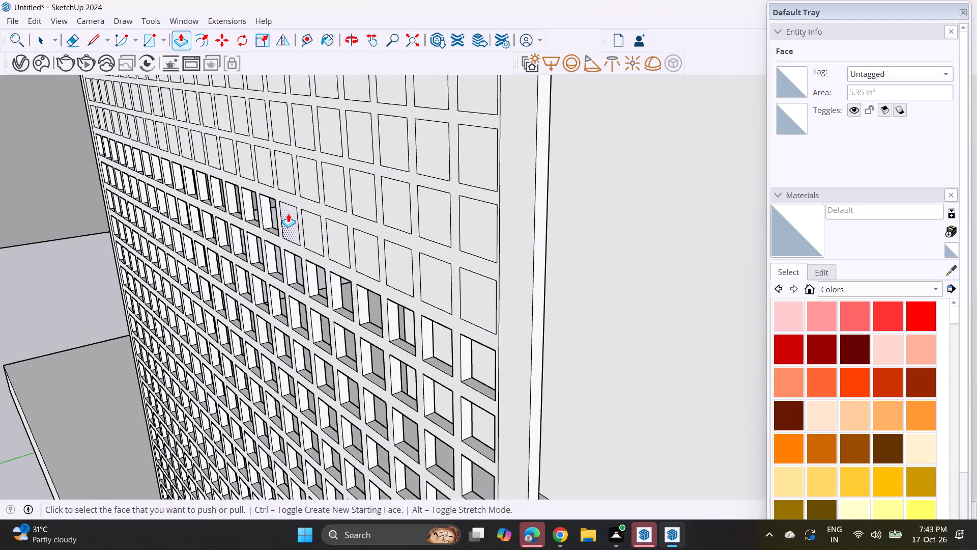
Push in the seventeenth through twentieth squares of this row to the same depth.
double_click(288, 214)
double_click(304, 232)
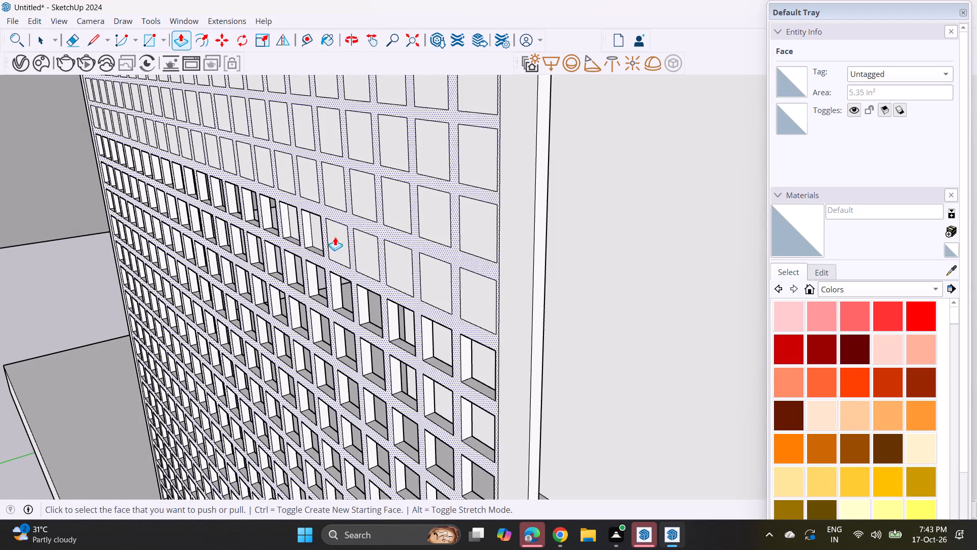
double_click(343, 241)
triple_click(360, 249)
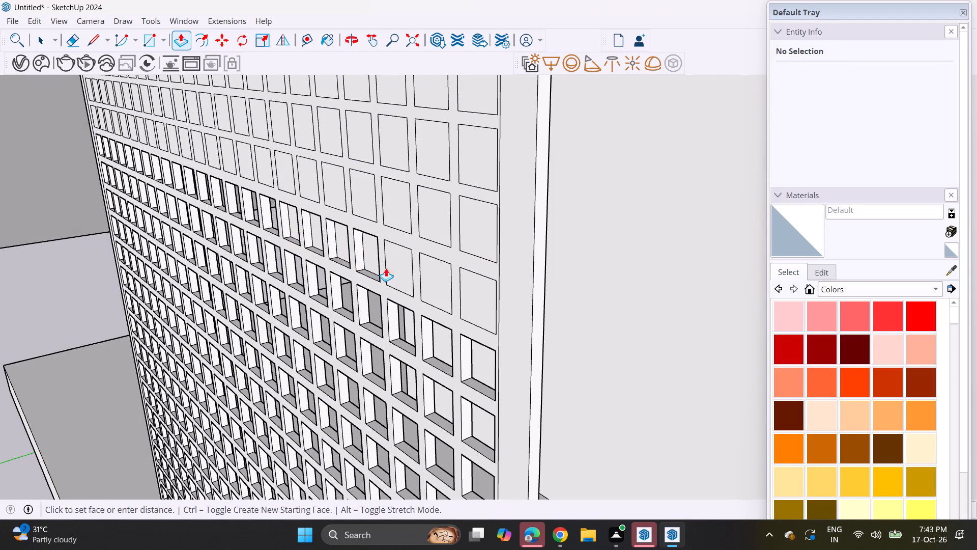
key(Escape)
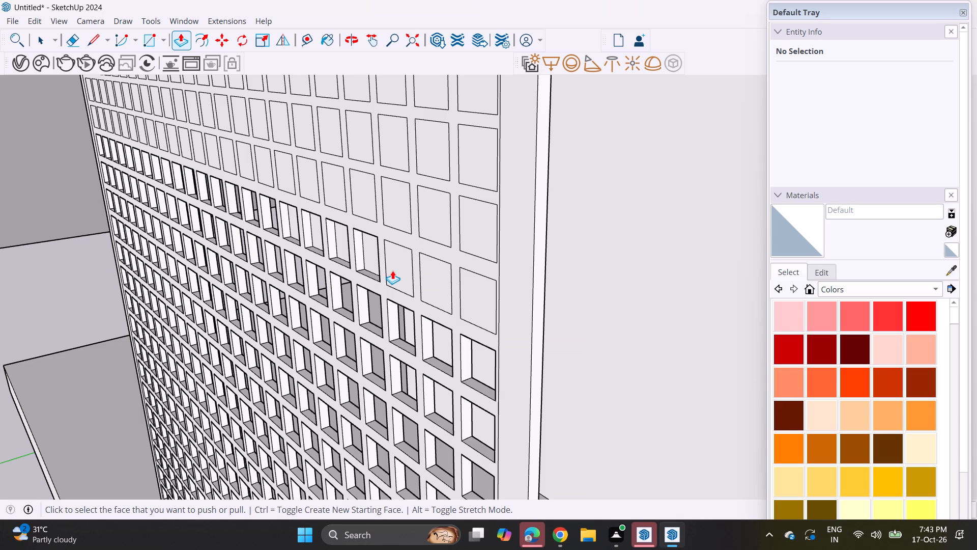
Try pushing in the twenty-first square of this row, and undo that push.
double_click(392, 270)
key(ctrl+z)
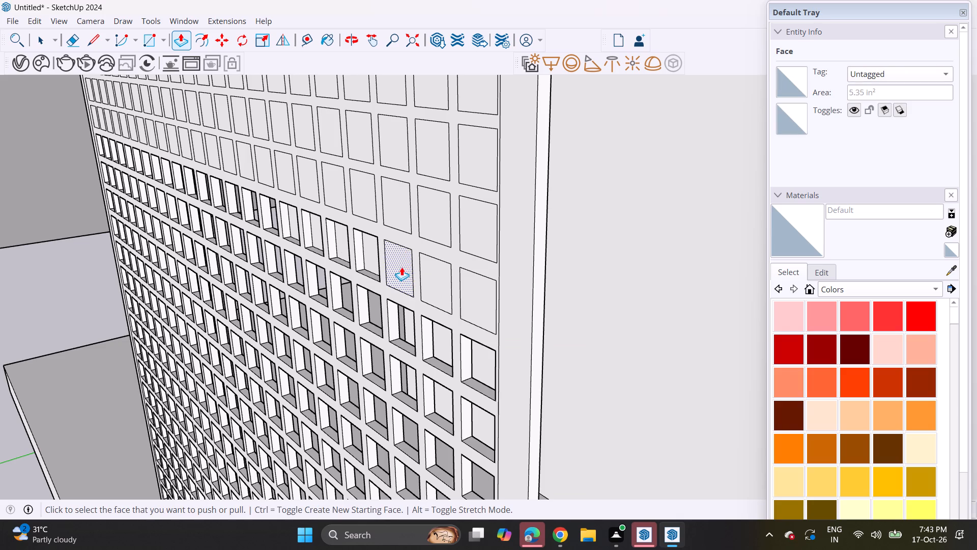
Push in this row's last three squares, the twenty-first to the twenty-third, to the neighbouring openings' depth.
click(401, 267)
click(540, 312)
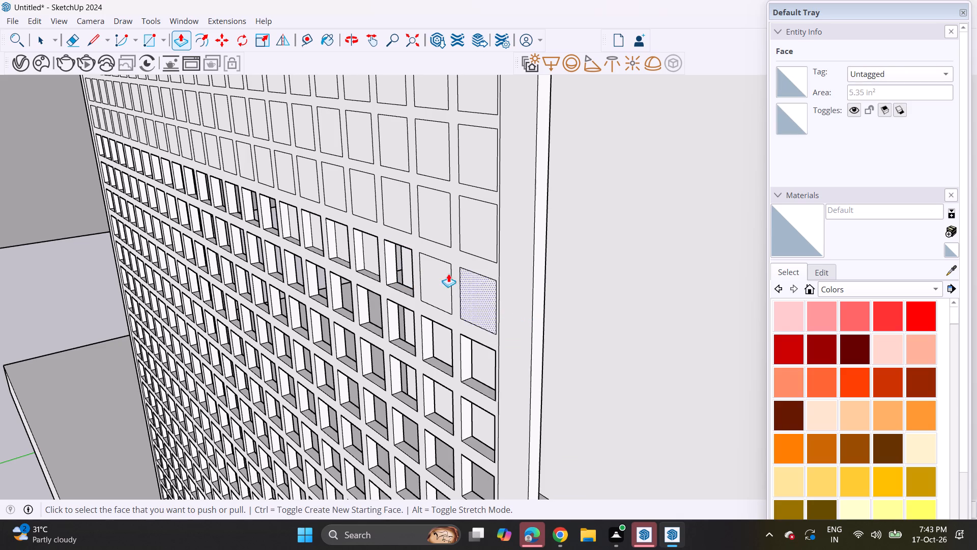
double_click(429, 270)
double_click(472, 287)
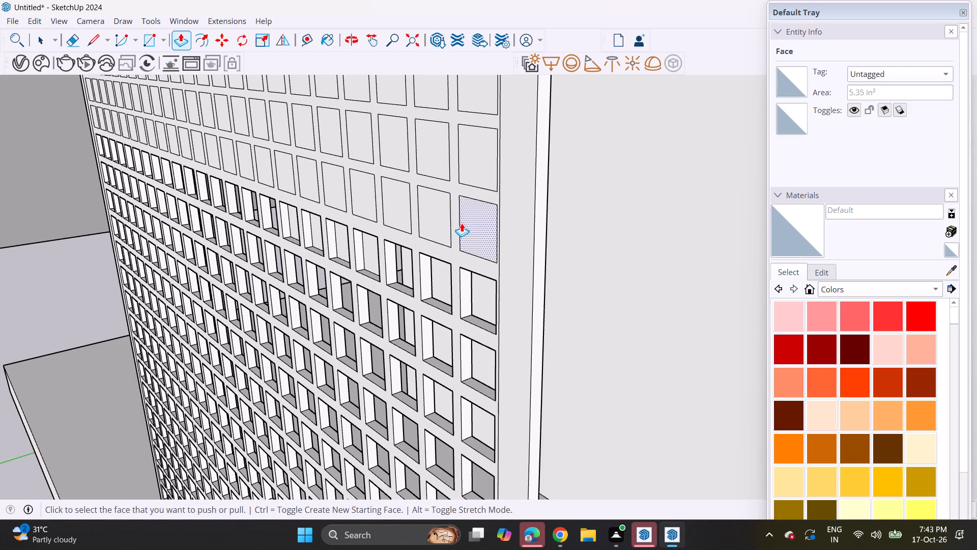
Push in eleven squares of the next row above to the same depth, from the twenty-third back to the thirteenth column.
double_click(462, 222)
double_click(426, 214)
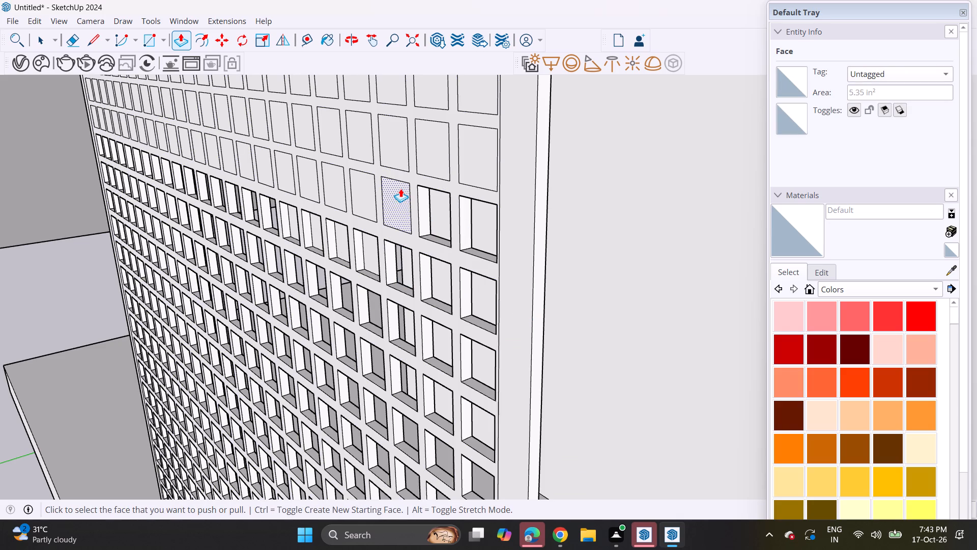
double_click(400, 188)
double_click(368, 188)
double_click(336, 181)
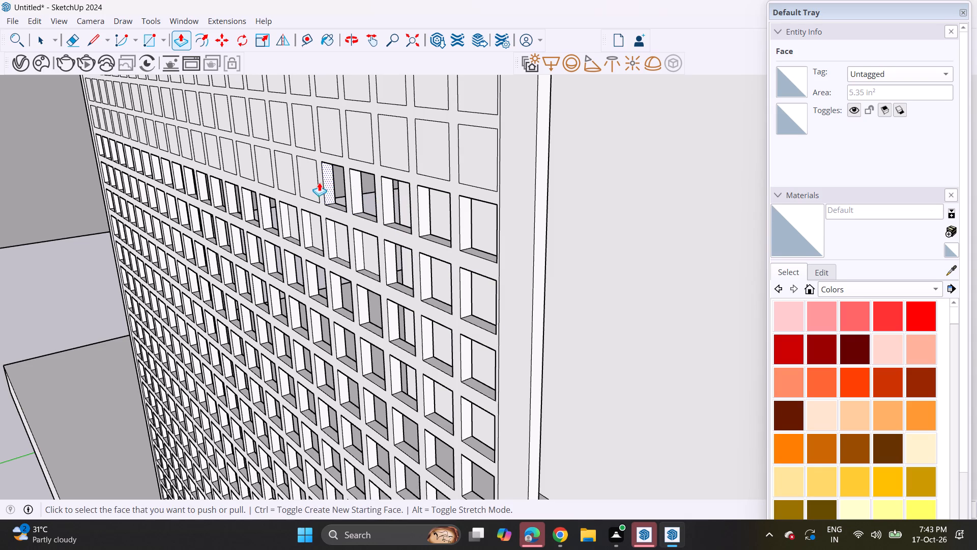
double_click(307, 179)
double_click(282, 177)
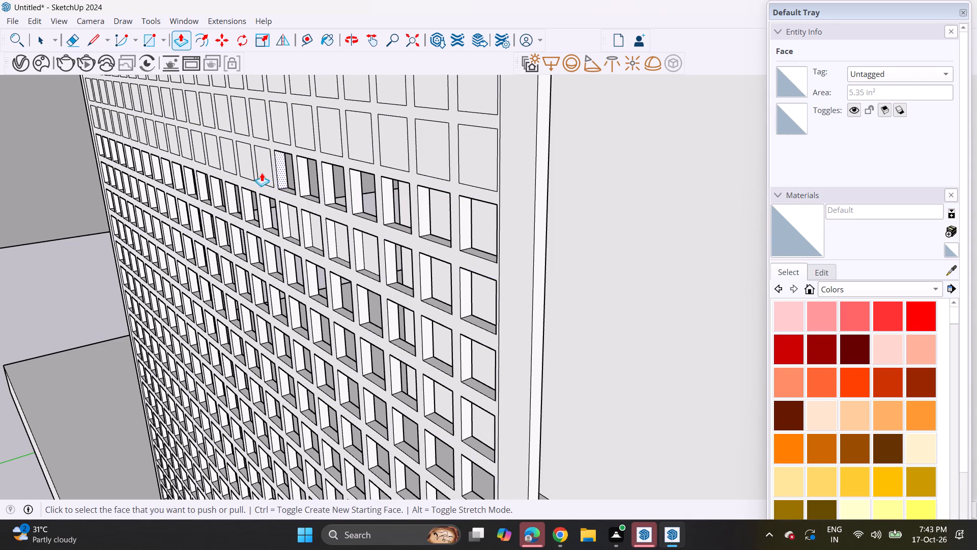
double_click(262, 171)
double_click(244, 159)
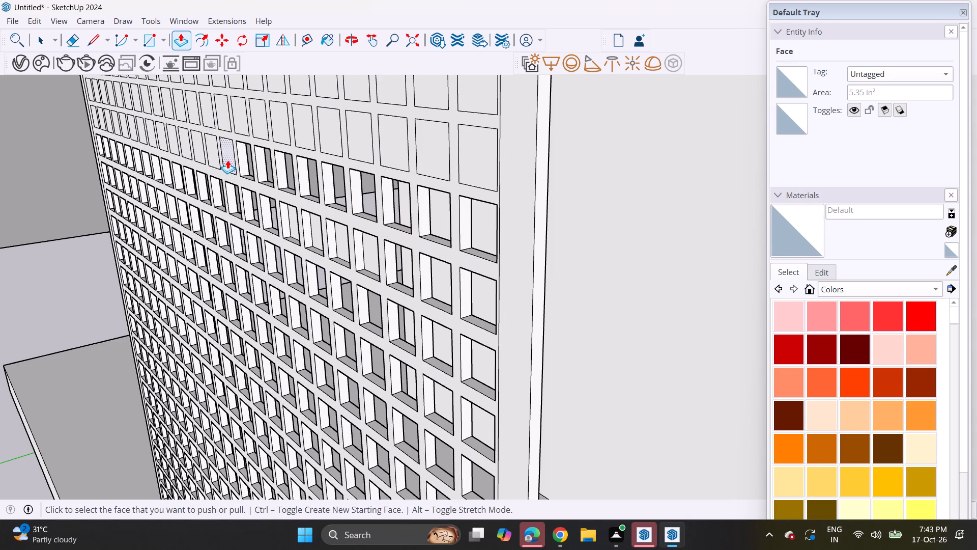
double_click(227, 160)
double_click(216, 152)
Push in this row's remaining twelve squares to the same depth, from the twelfth back to the first column.
scroll(196, 146, up, 4)
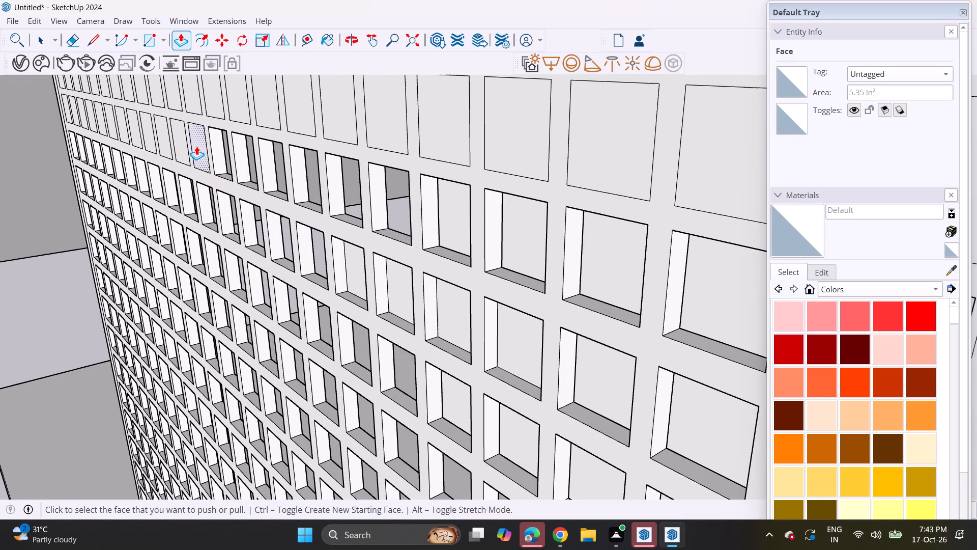
double_click(200, 143)
double_click(176, 134)
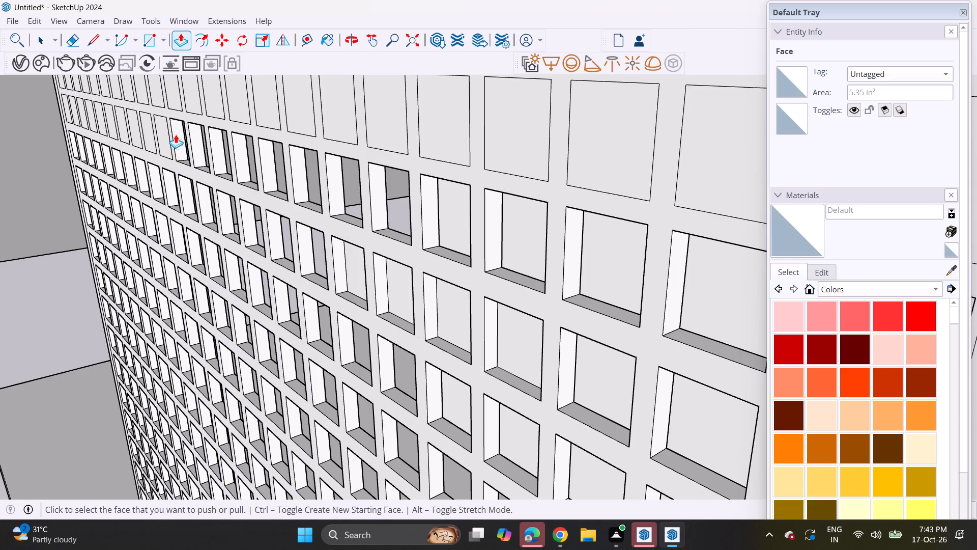
double_click(157, 130)
double_click(145, 128)
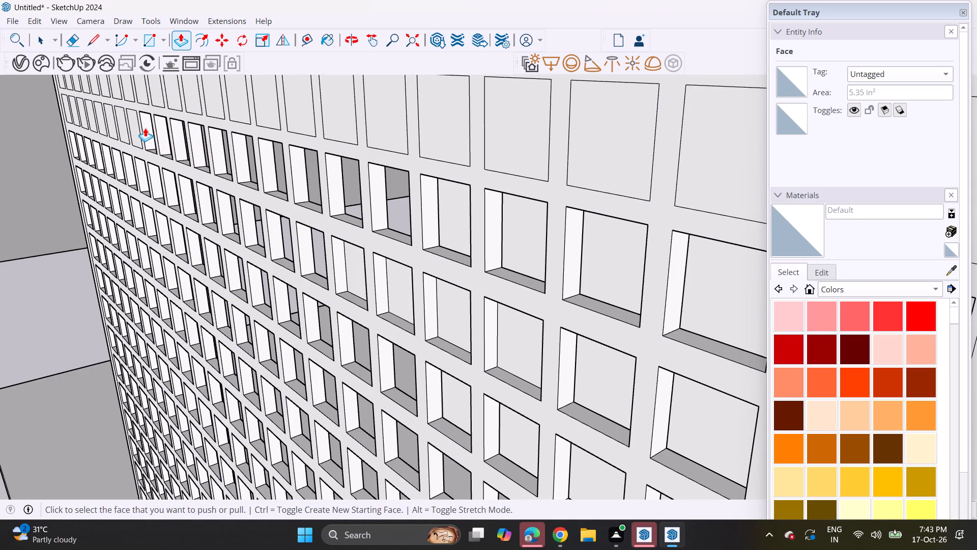
double_click(138, 131)
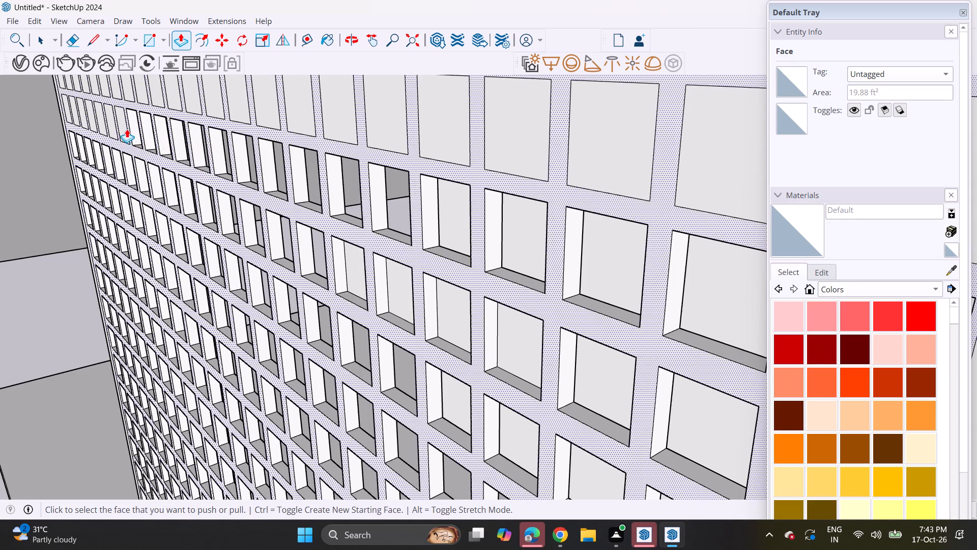
double_click(124, 125)
scroll(96, 116, up, 5)
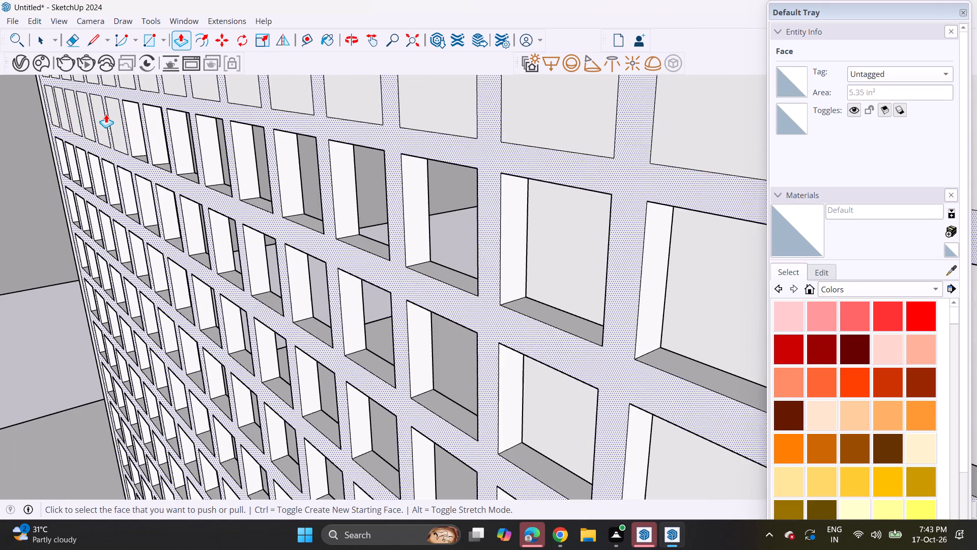
double_click(114, 126)
double_click(99, 124)
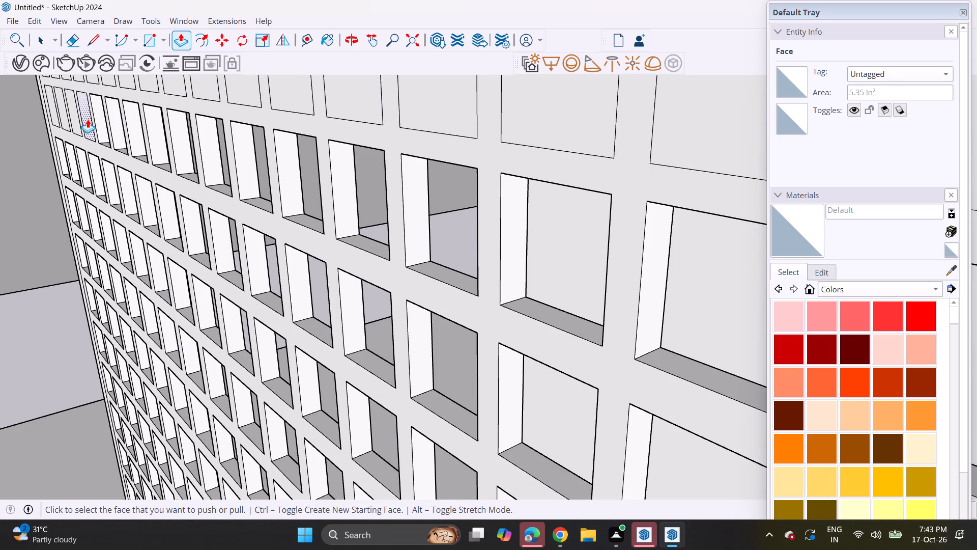
double_click(88, 118)
double_click(77, 114)
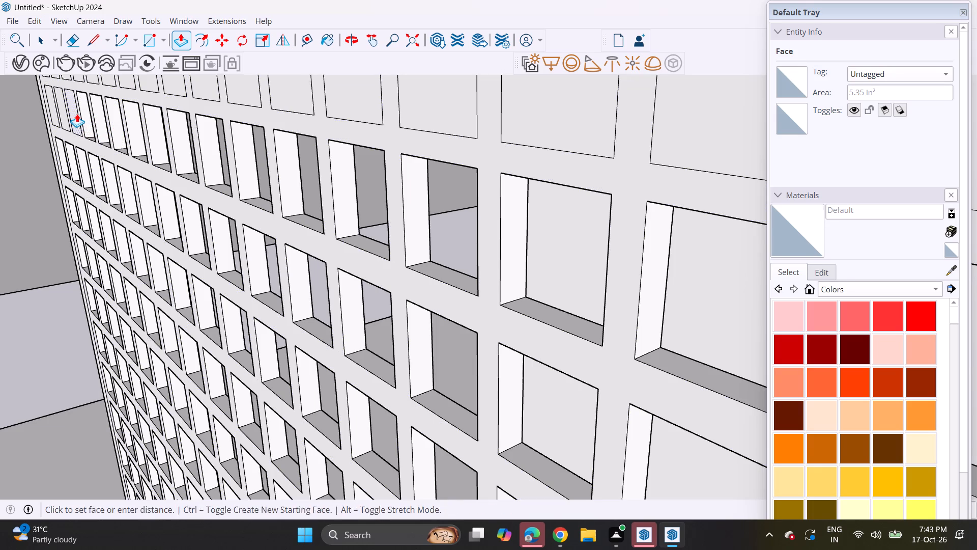
double_click(65, 108)
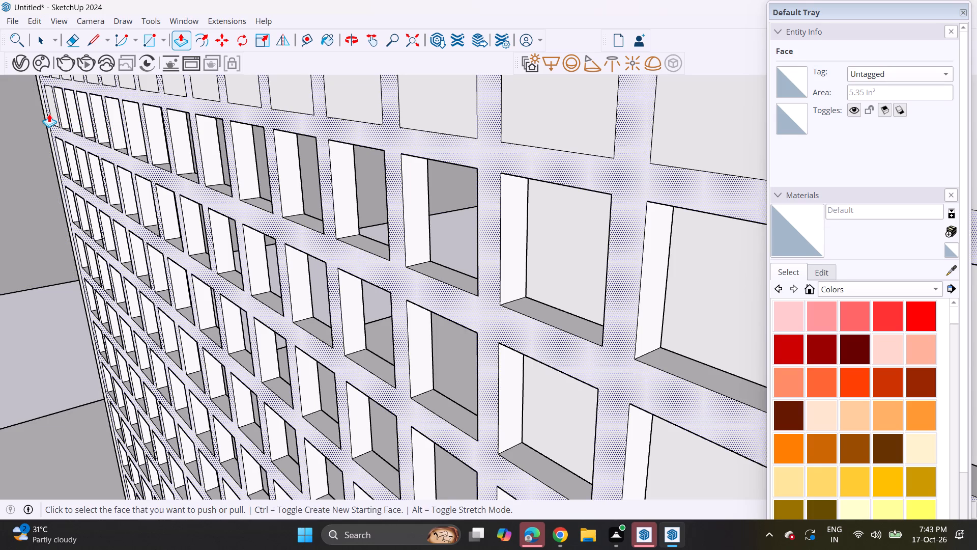
double_click(54, 111)
Push in nine squares of the next closed row above to the same depth, from the twenty-third back to the fifteenth column.
scroll(72, 141, down, 12)
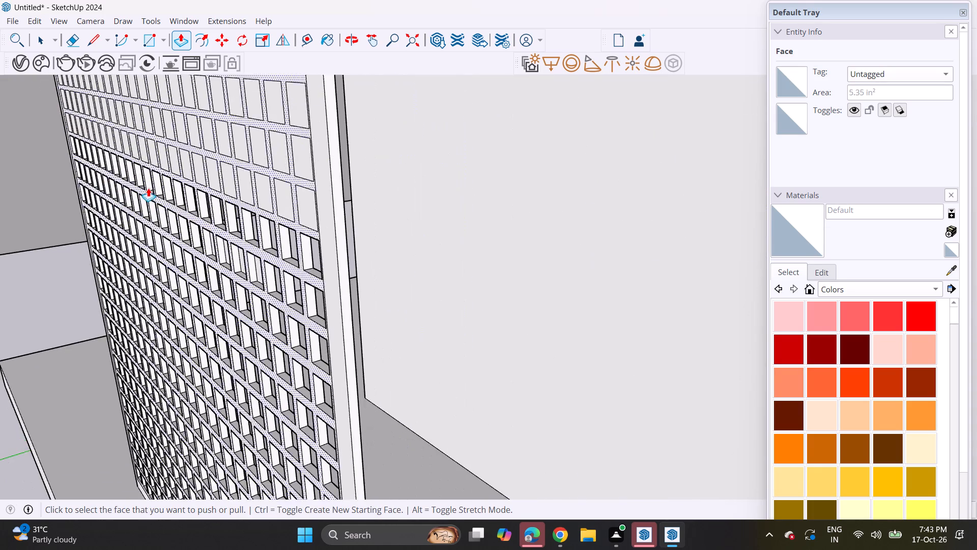
scroll(148, 188, down, 11)
middle_drag(164, 225, 273, 182)
scroll(275, 179, down, 6)
shift+middle_drag(302, 255, 305, 265)
shift+middle_drag(194, 146, 280, 242)
middle_drag(510, 312, 392, 328)
scroll(353, 246, up, 14)
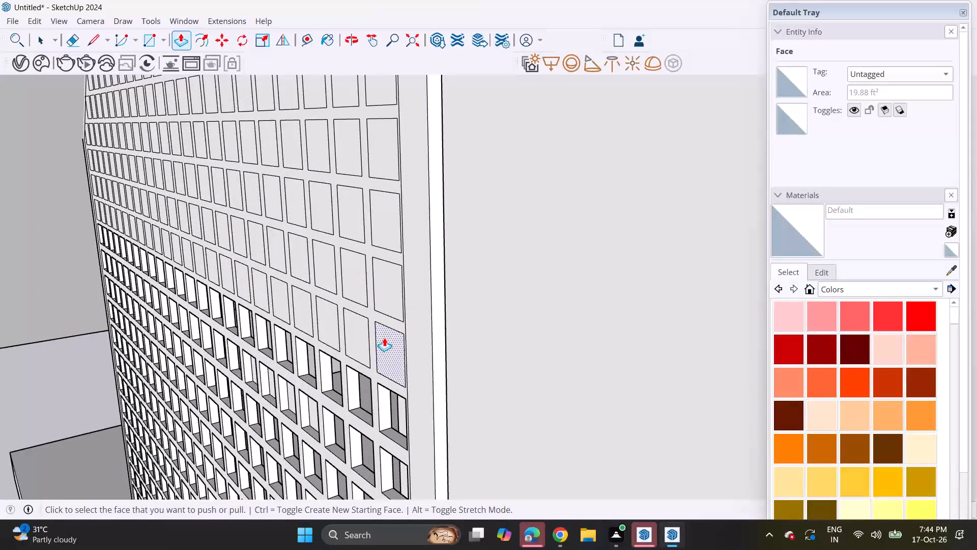
double_click(384, 338)
double_click(356, 347)
double_click(334, 323)
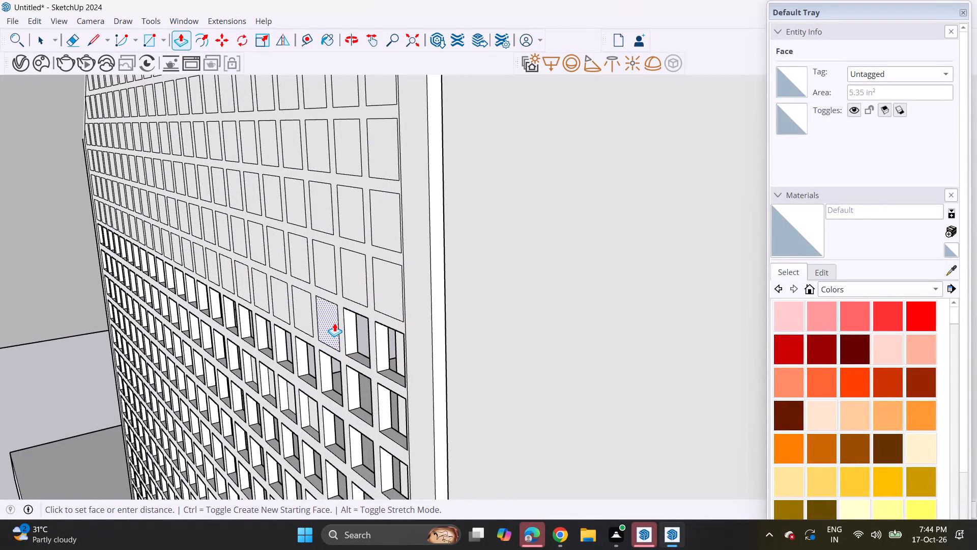
double_click(309, 300)
double_click(278, 295)
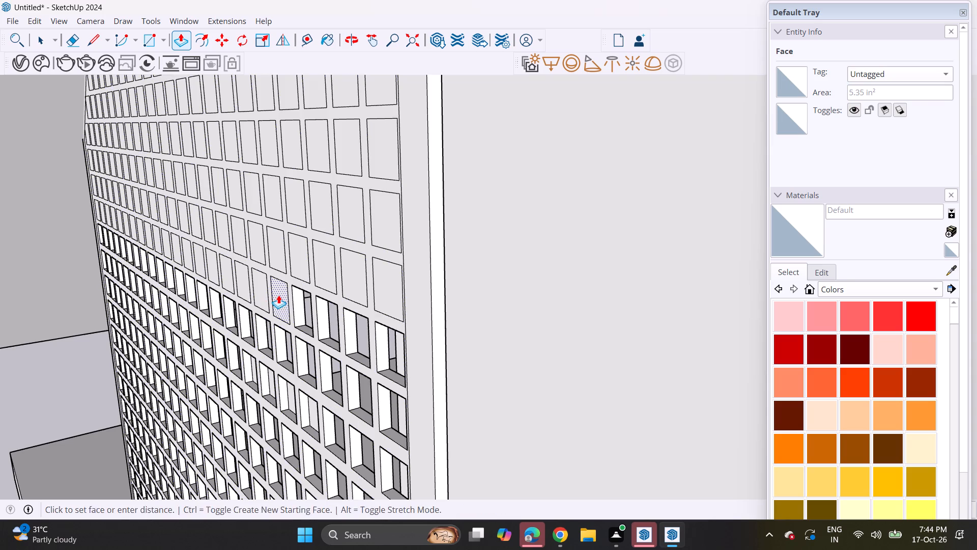
double_click(261, 289)
double_click(242, 279)
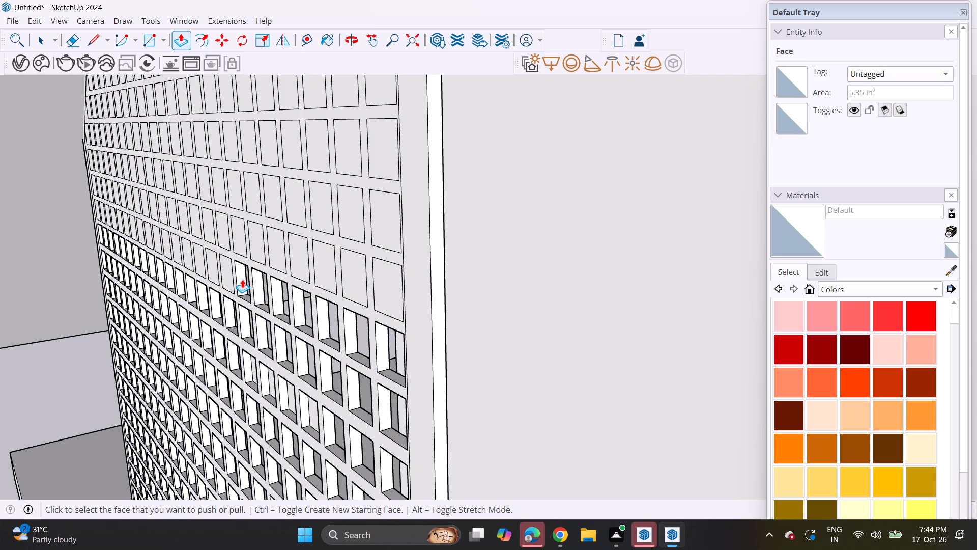
double_click(229, 268)
double_click(210, 264)
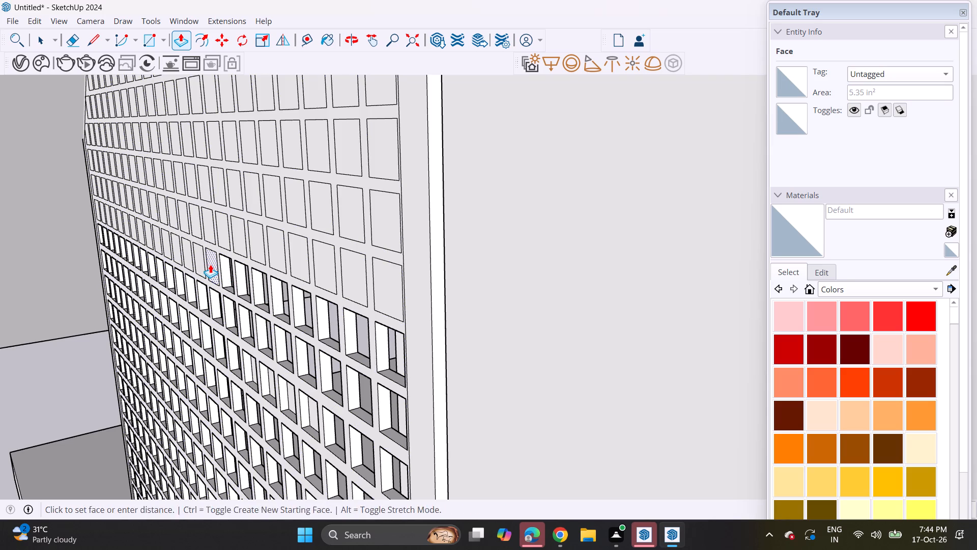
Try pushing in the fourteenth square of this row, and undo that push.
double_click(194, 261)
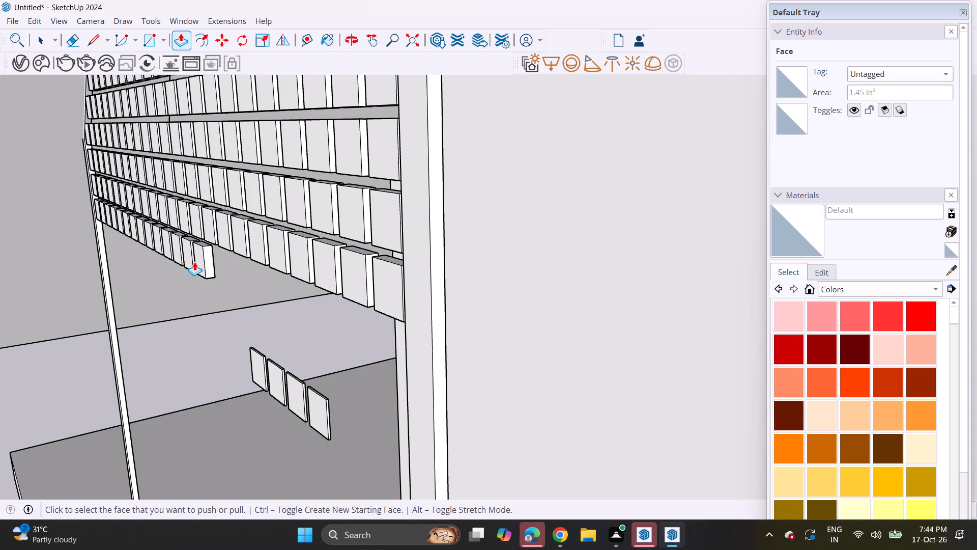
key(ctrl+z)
Push in five squares of this row to the same depth, from the fourteenth back to the tenth column.
scroll(200, 263, up, 3)
double_click(202, 263)
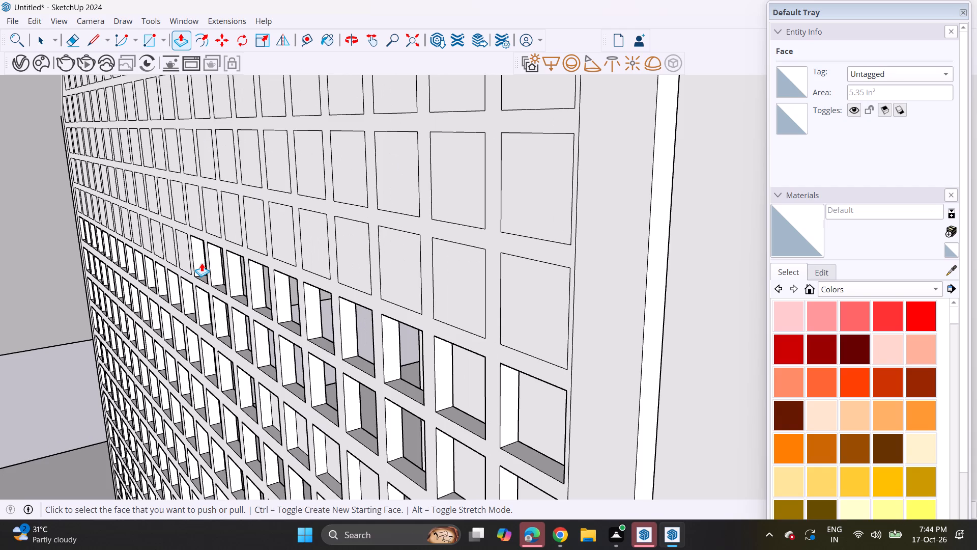
double_click(183, 246)
double_click(173, 238)
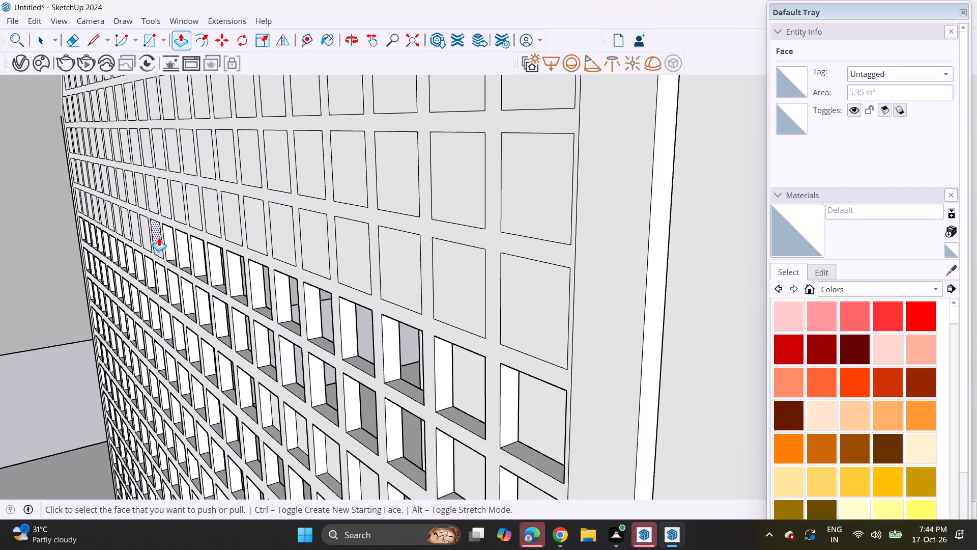
double_click(159, 237)
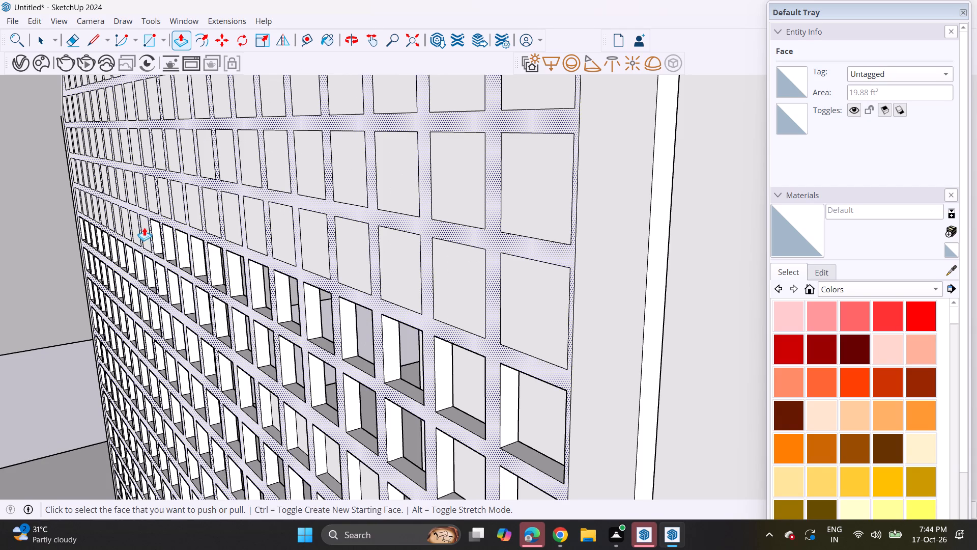
double_click(142, 225)
Push in this row's remaining nine squares to the same depth, from the ninth back to the first column.
middle_drag(140, 222, 304, 300)
scroll(298, 308, up, 6)
double_click(289, 289)
double_click(258, 279)
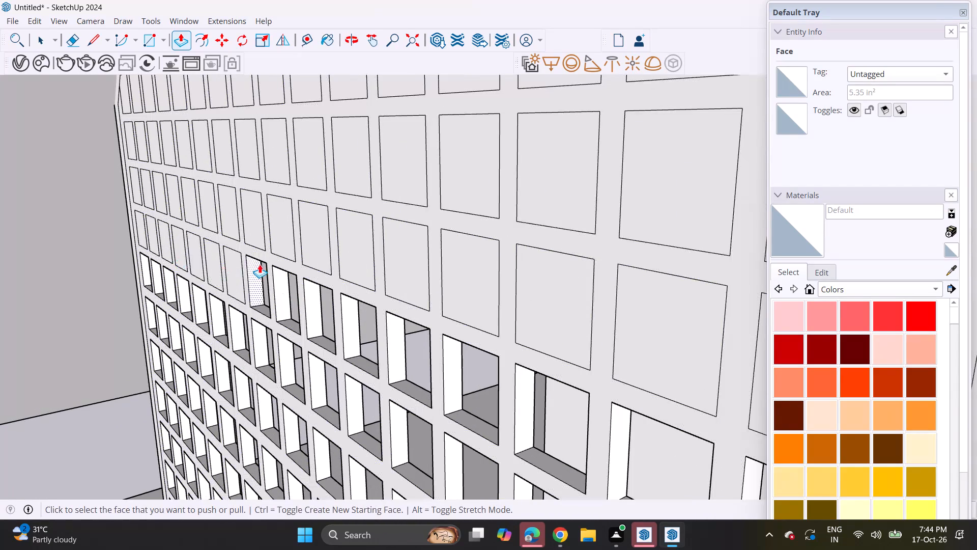
double_click(234, 273)
double_click(217, 267)
double_click(196, 251)
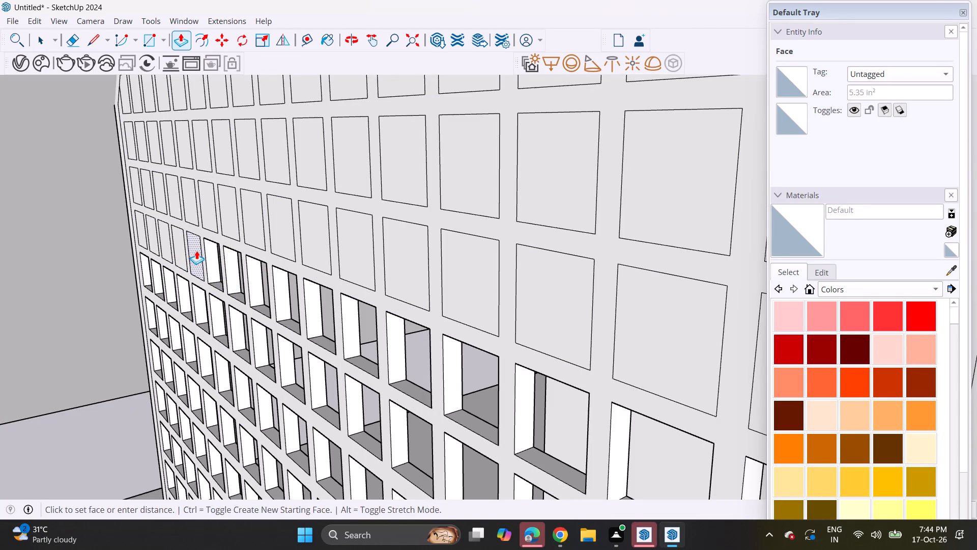
double_click(184, 247)
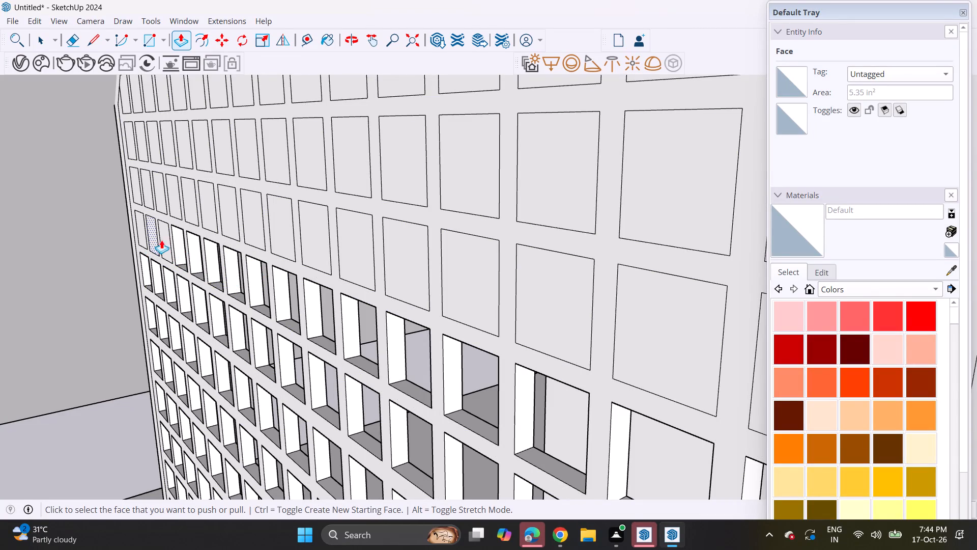
double_click(166, 238)
double_click(154, 234)
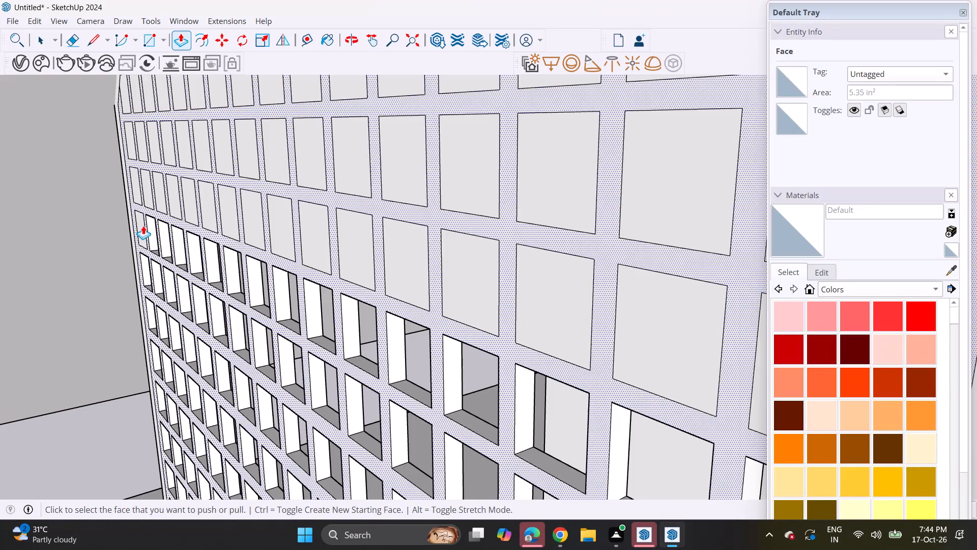
double_click(141, 224)
Push in four squares of the next closed row above to the same depth, from the first to the fourth column.
double_click(136, 187)
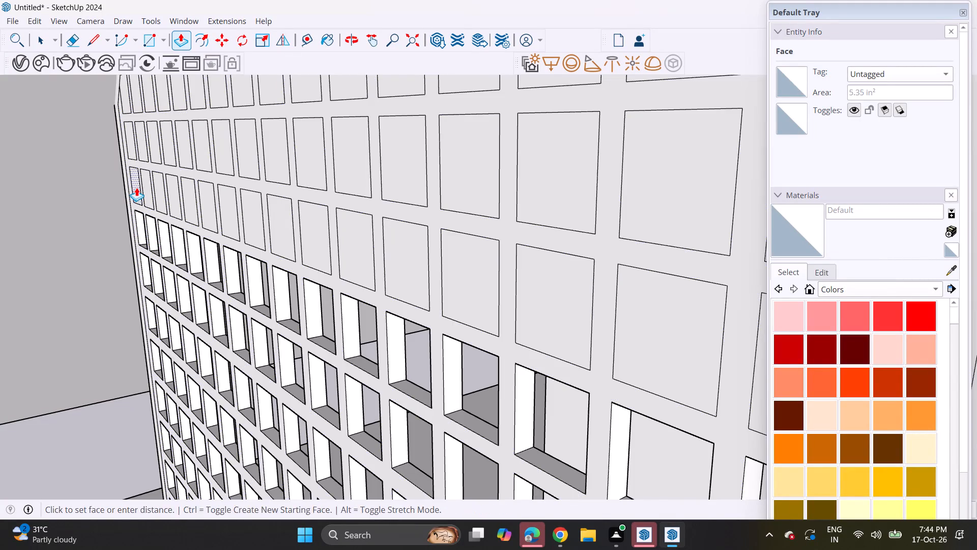
double_click(151, 197)
double_click(160, 199)
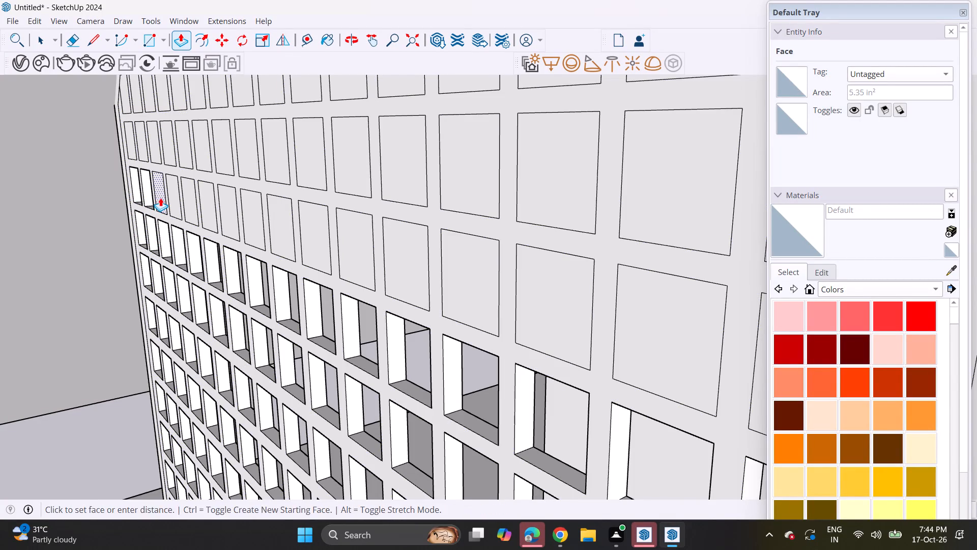
double_click(178, 197)
Push in this row's fifth, sixth and seventh squares to the depth of its already opened squares.
double_click(189, 205)
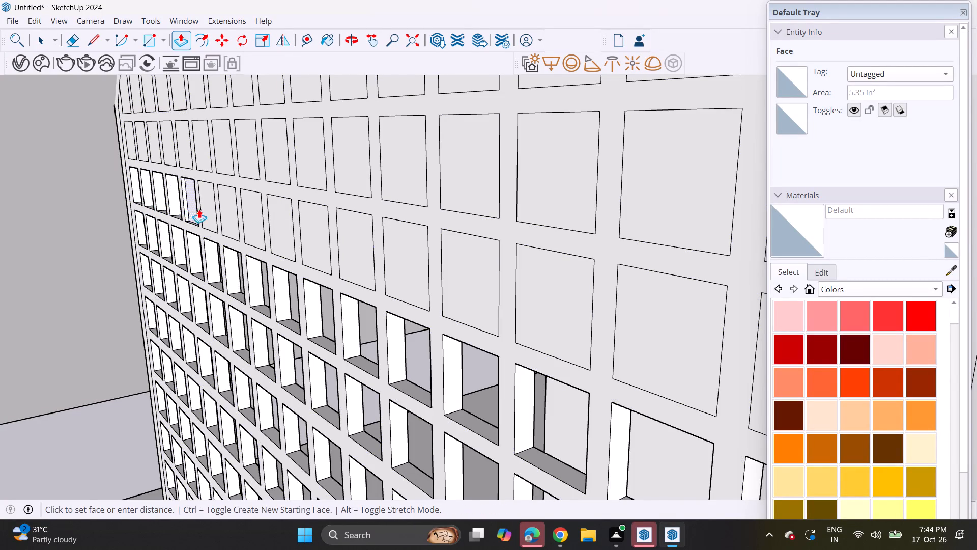
key(Escape)
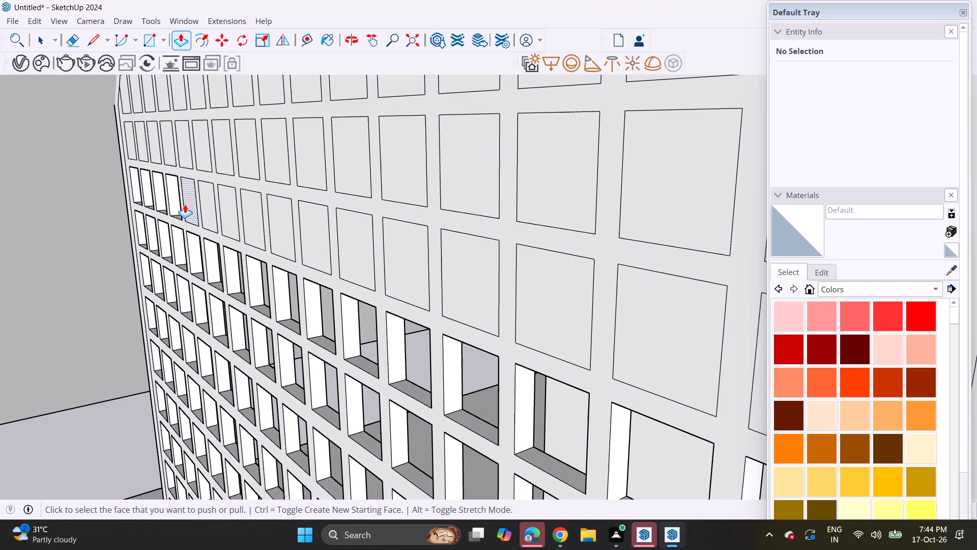
click(185, 203)
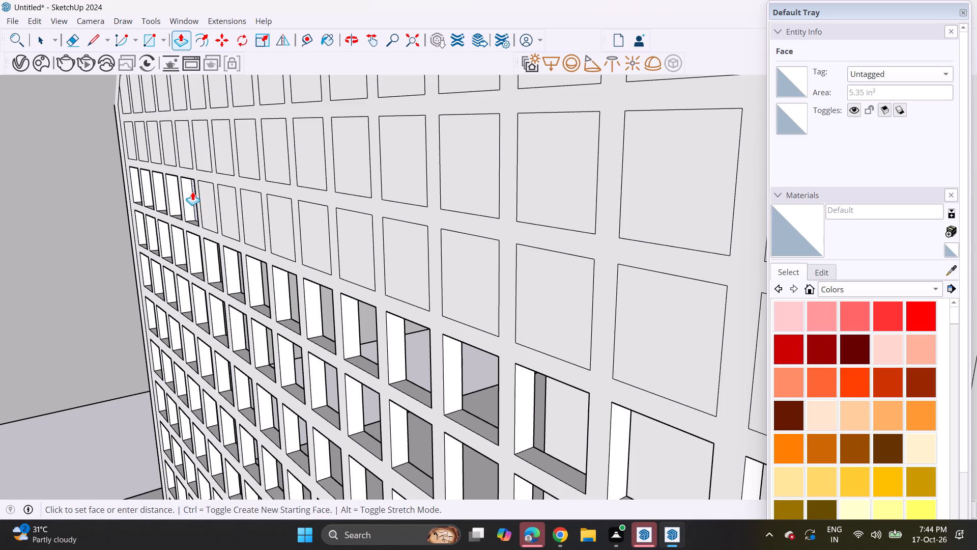
middle_drag(192, 190, 225, 189)
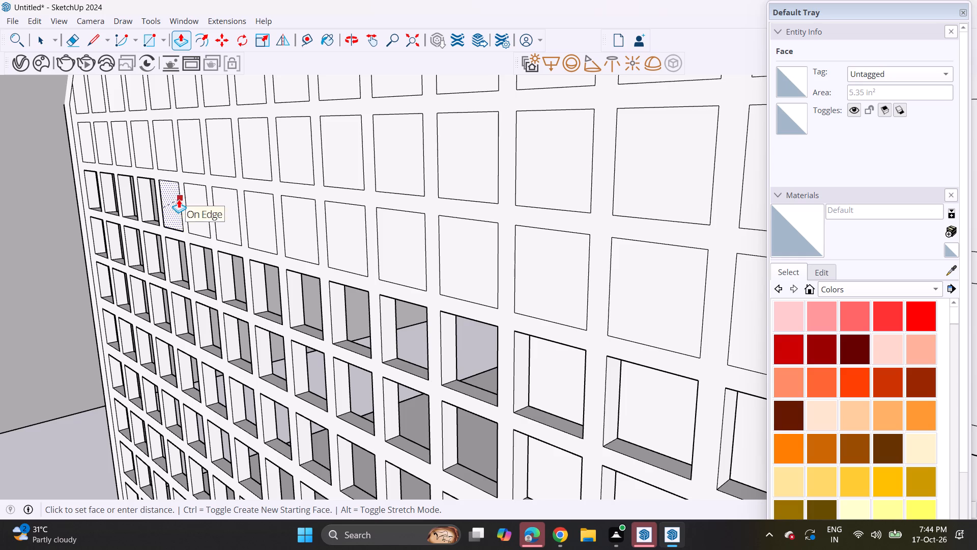
middle_drag(178, 183, 227, 183)
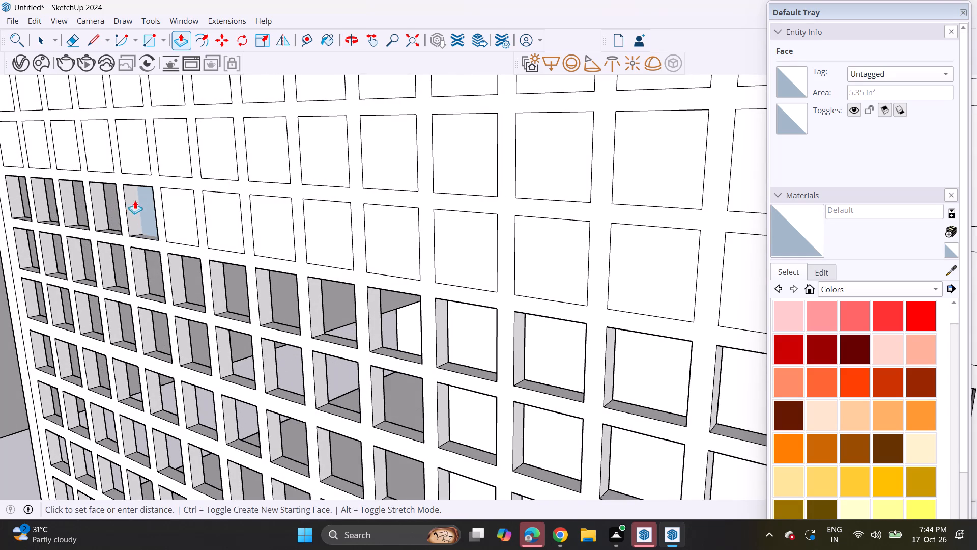
middle_drag(111, 197, 136, 191)
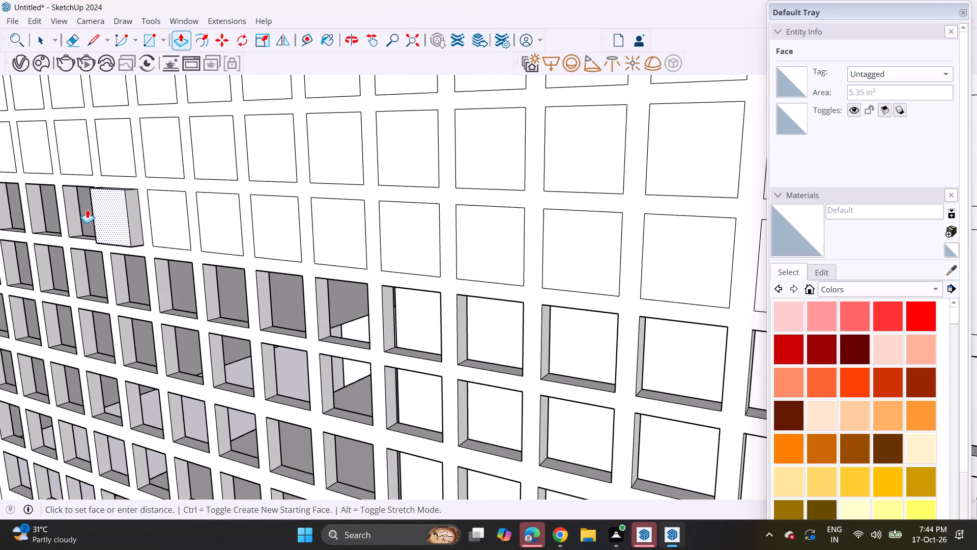
shift+middle_drag(85, 210, 248, 213)
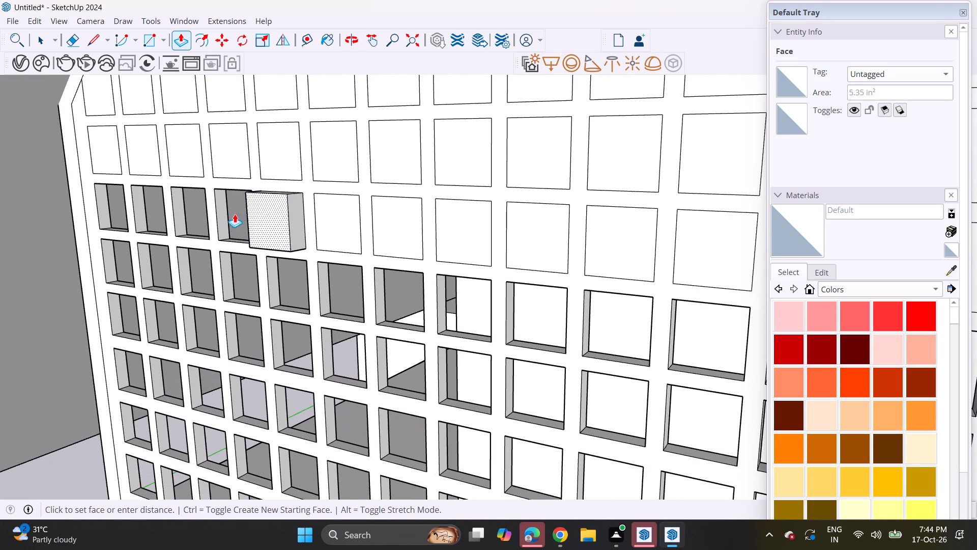
middle_drag(232, 212, 572, 177)
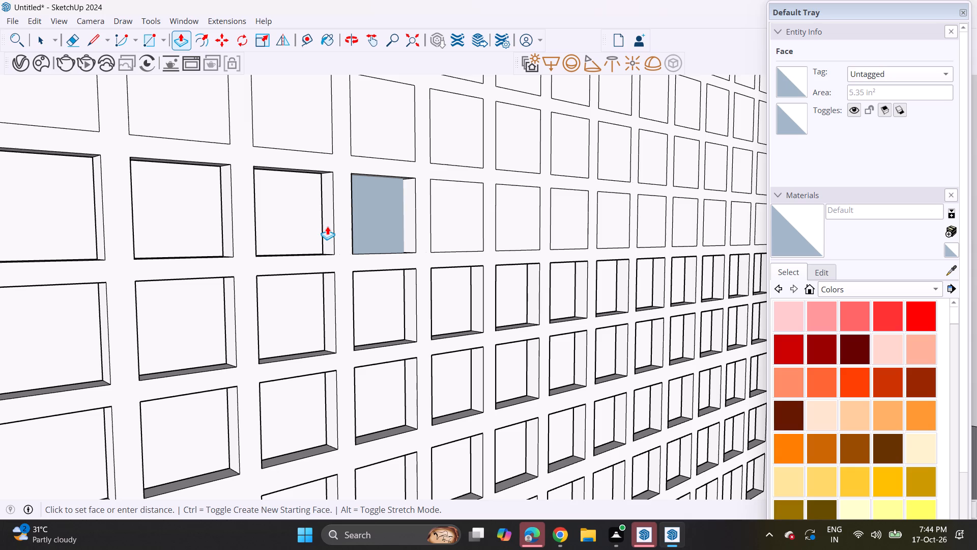
click(325, 202)
double_click(457, 205)
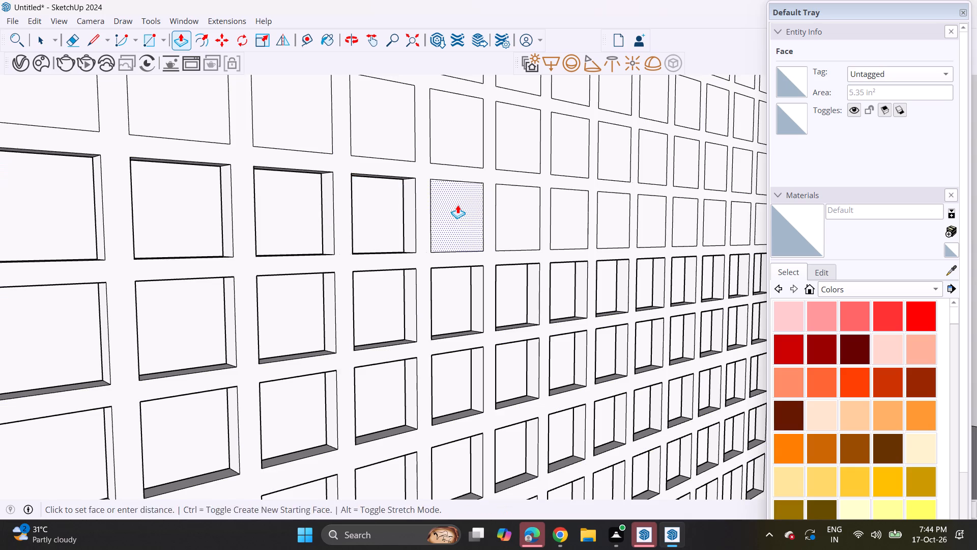
double_click(523, 216)
Push in seven squares of the next row above to the same depth, from the seventh back to the first column.
double_click(520, 144)
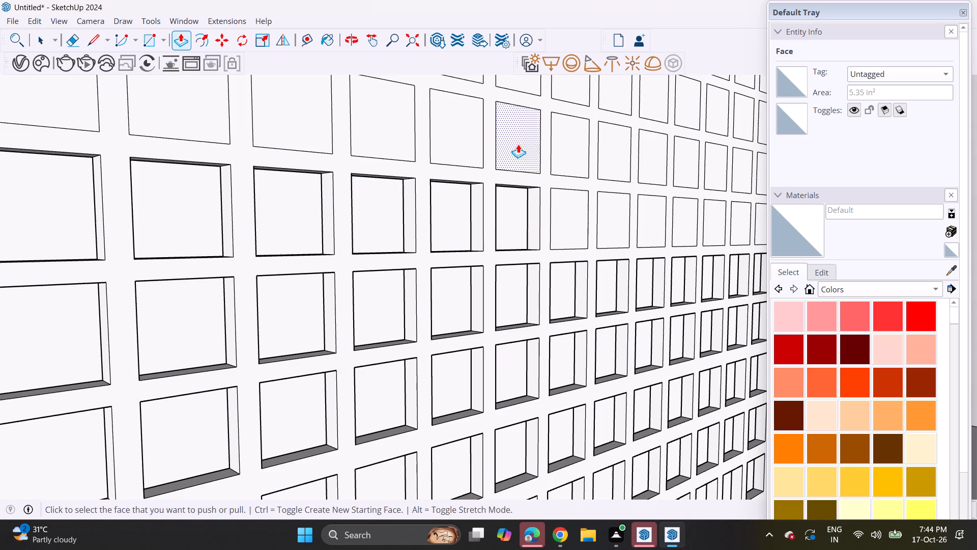
double_click(463, 130)
double_click(377, 130)
double_click(309, 124)
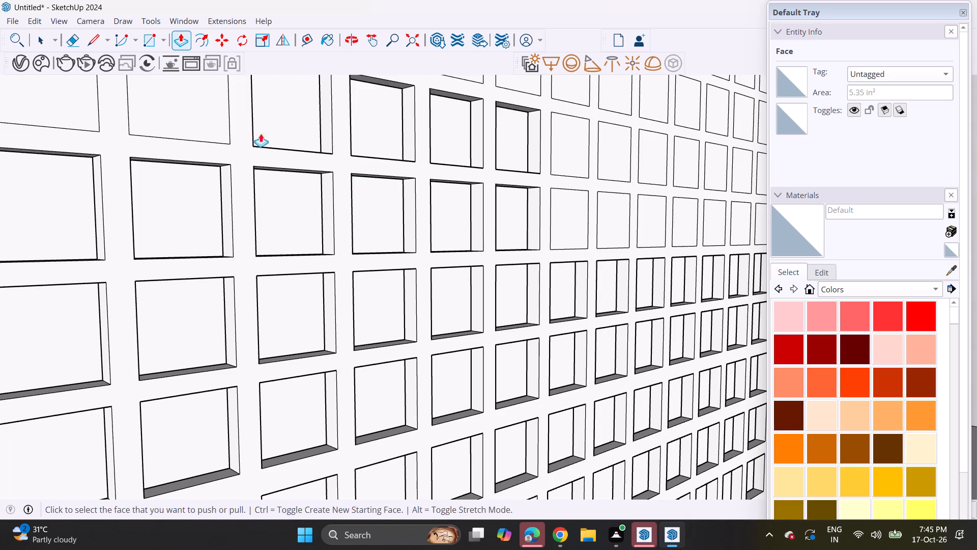
double_click(185, 122)
double_click(53, 103)
scroll(77, 147, down, 4)
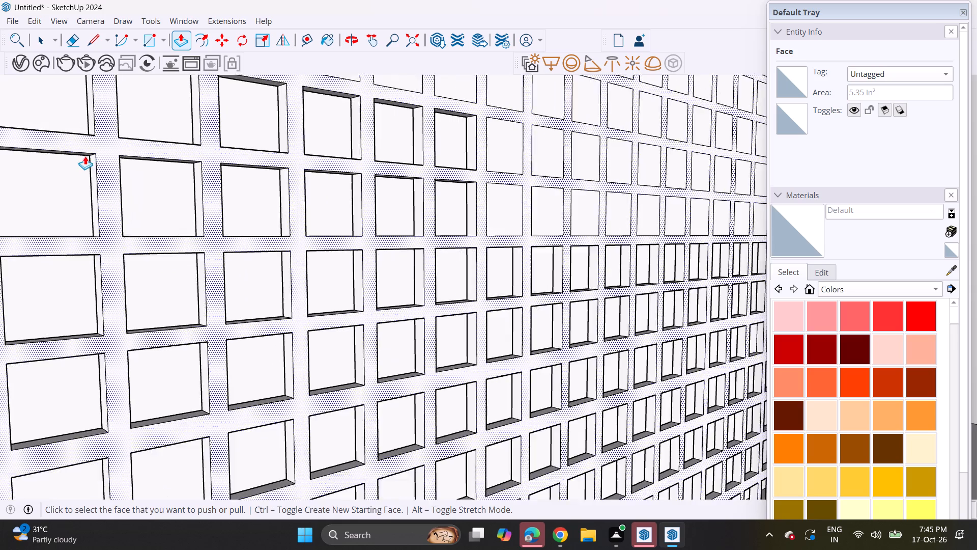
scroll(85, 156, down, 3)
scroll(115, 200, down, 3)
middle_drag(116, 193, 299, 230)
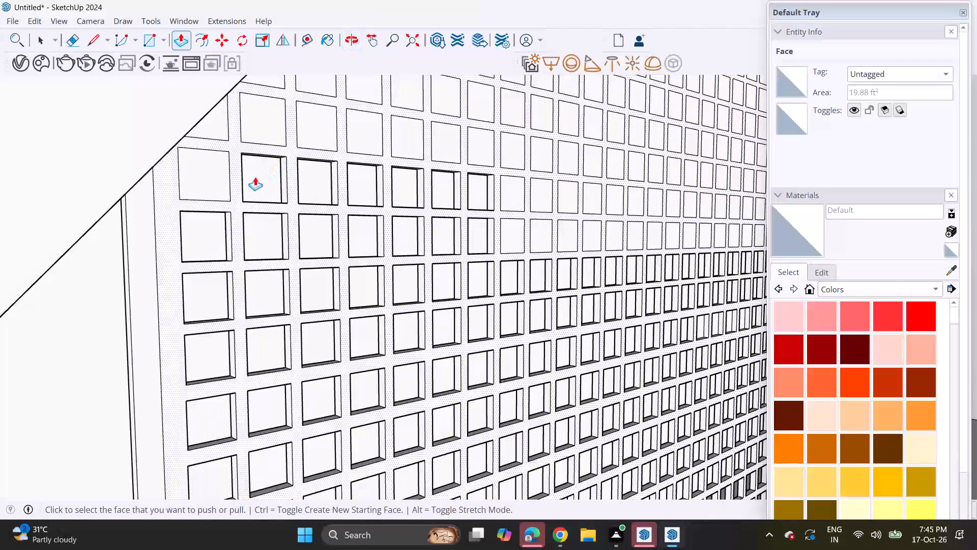
double_click(220, 171)
Push in eight squares of the row above to the same depth, from the roof-cut first square to the eighth column.
double_click(210, 127)
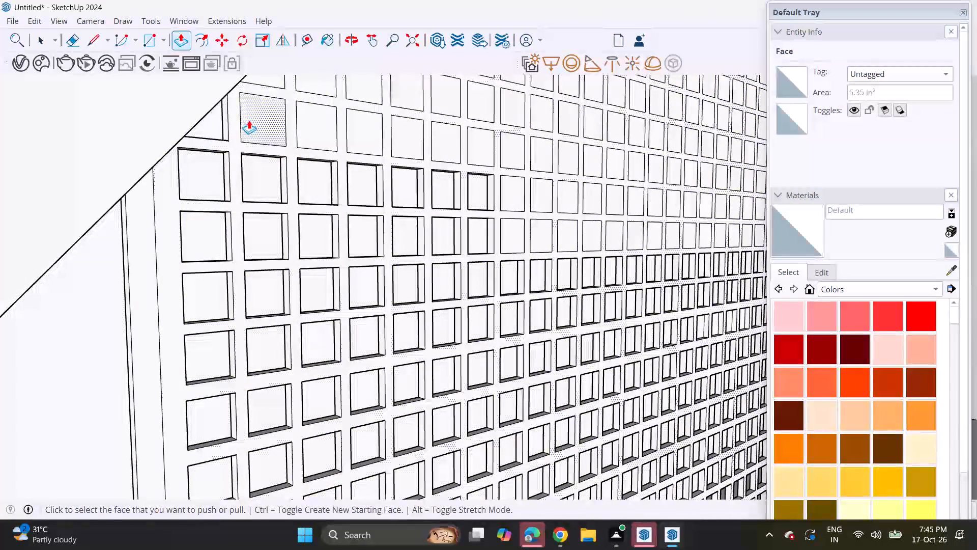
double_click(255, 121)
double_click(321, 119)
double_click(363, 128)
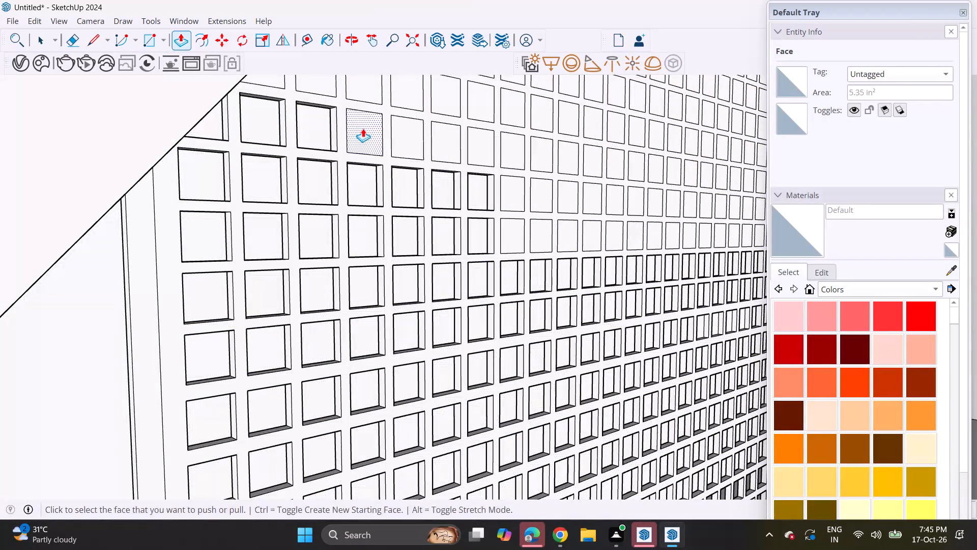
double_click(409, 130)
double_click(448, 137)
double_click(478, 139)
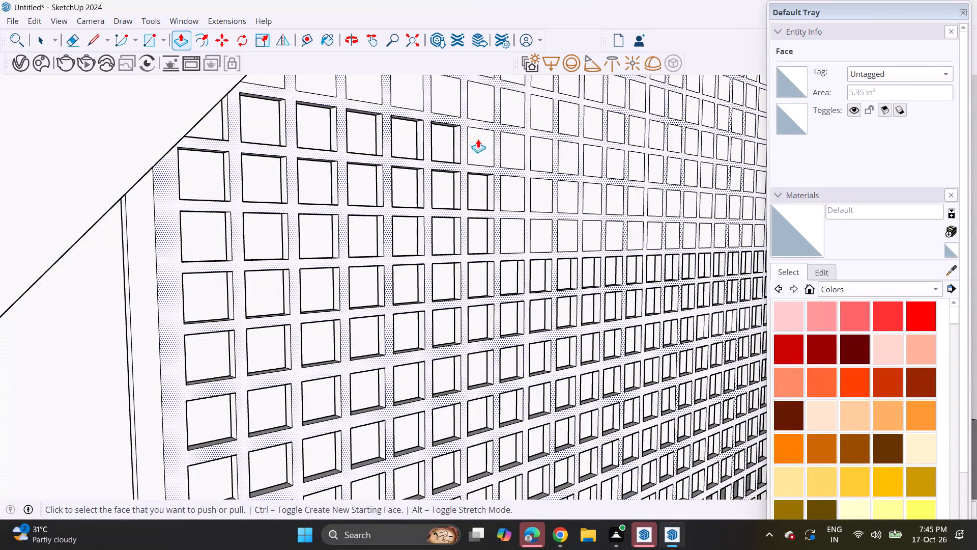
double_click(518, 149)
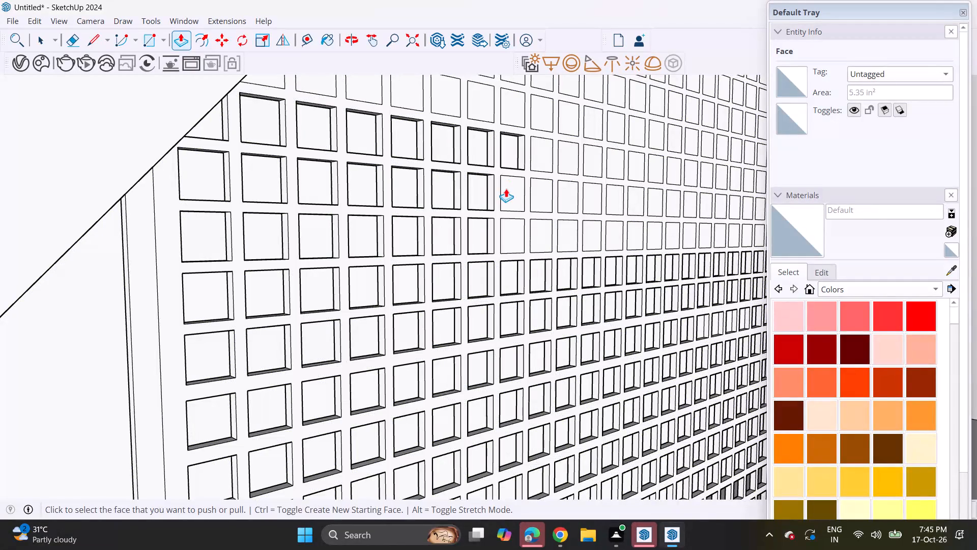
Push in the eighth-column squares of the two partly opened rows below, matching the depth of the neighbouring openings.
double_click(515, 190)
double_click(519, 223)
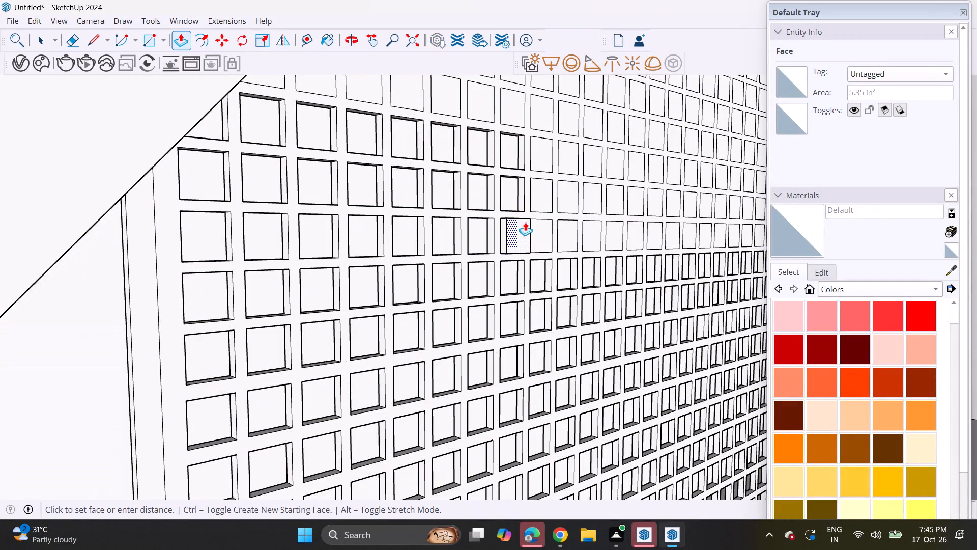
click(488, 233)
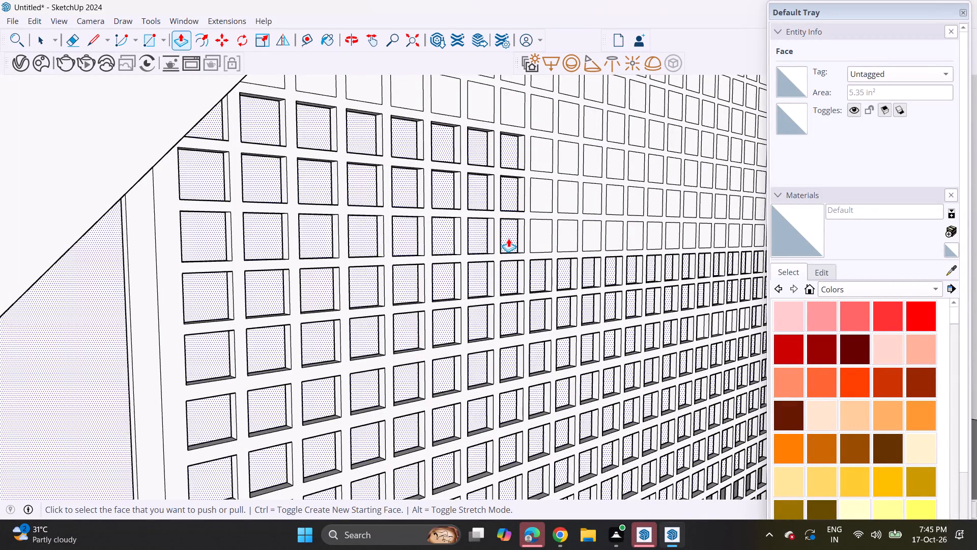
Push in four ninth-column squares to the same depth, from the lowest partly opened row up to the next closed row.
double_click(540, 232)
double_click(543, 196)
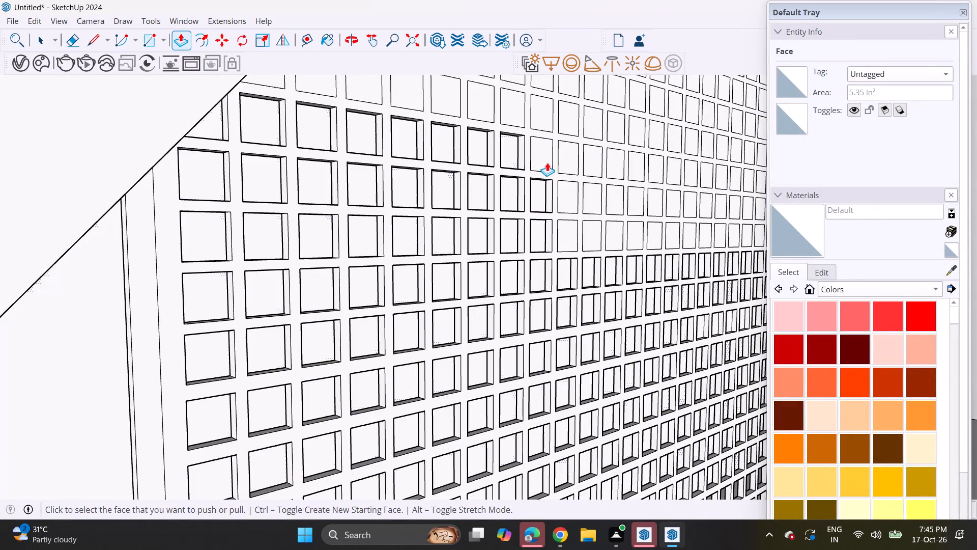
double_click(547, 160)
double_click(543, 115)
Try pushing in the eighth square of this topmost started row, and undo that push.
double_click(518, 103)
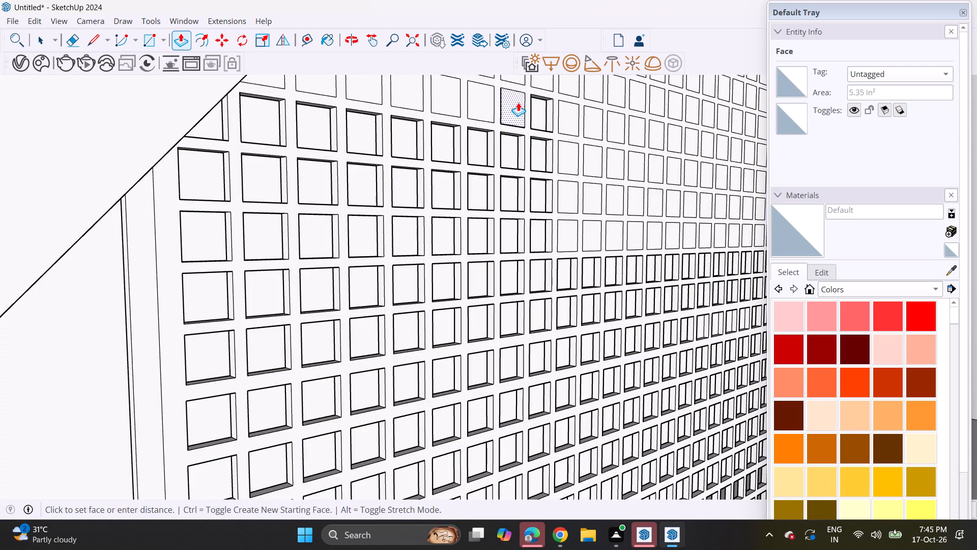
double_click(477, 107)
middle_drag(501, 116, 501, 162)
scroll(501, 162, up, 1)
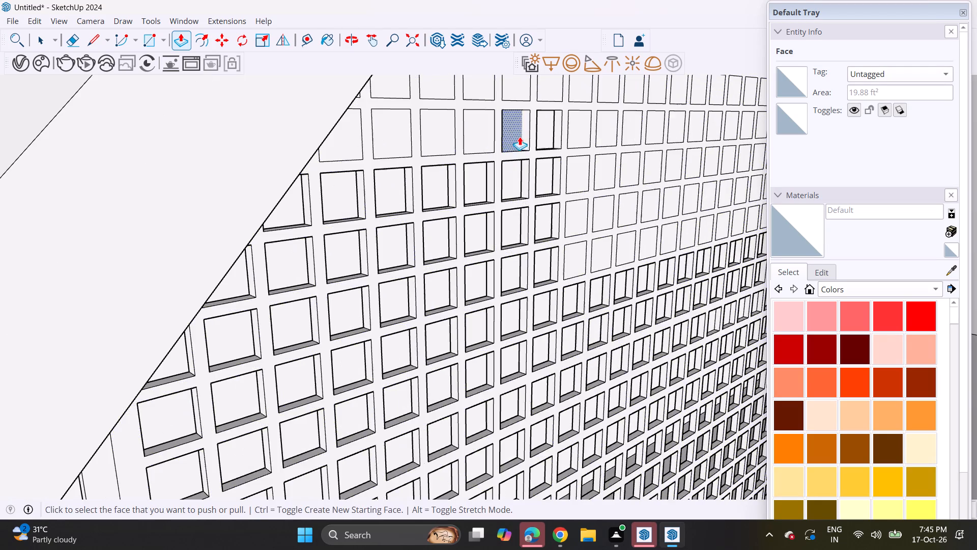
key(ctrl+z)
Push in the eighth-column square of the topmost started row and the six squares beyond it toward the roof edge, matching the neighbouring openings.
scroll(537, 123, up, 4)
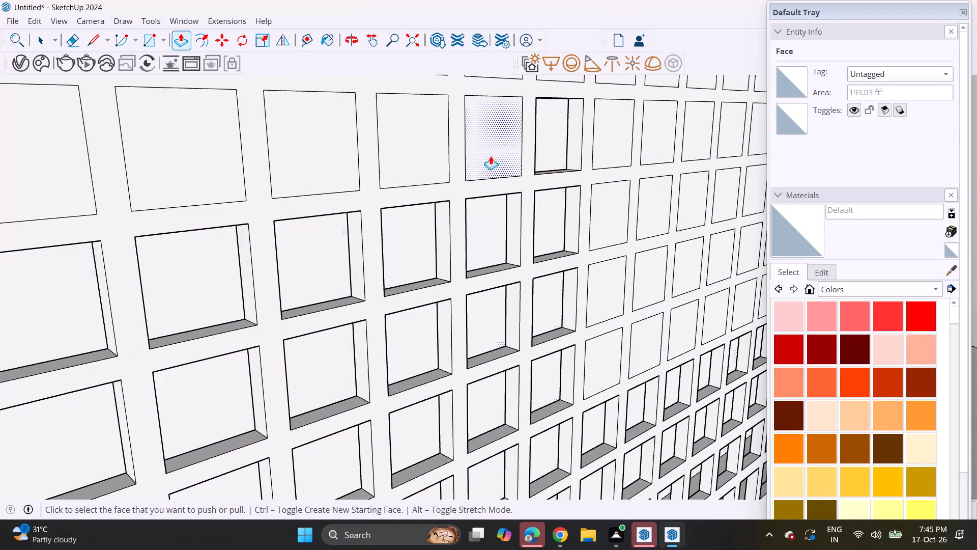
click(487, 154)
middle_drag(543, 134, 37, 147)
scroll(275, 164, up, 1)
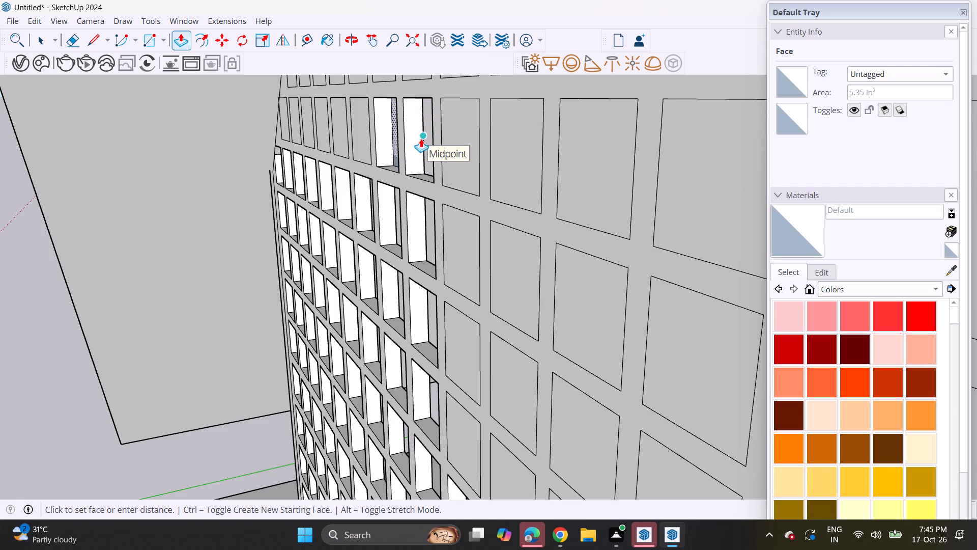
click(421, 139)
double_click(363, 136)
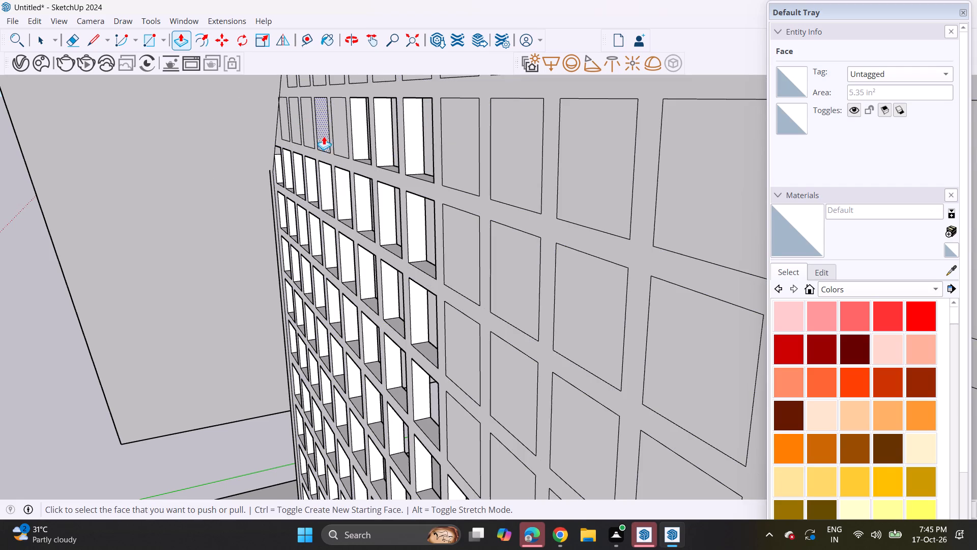
double_click(333, 136)
double_click(320, 131)
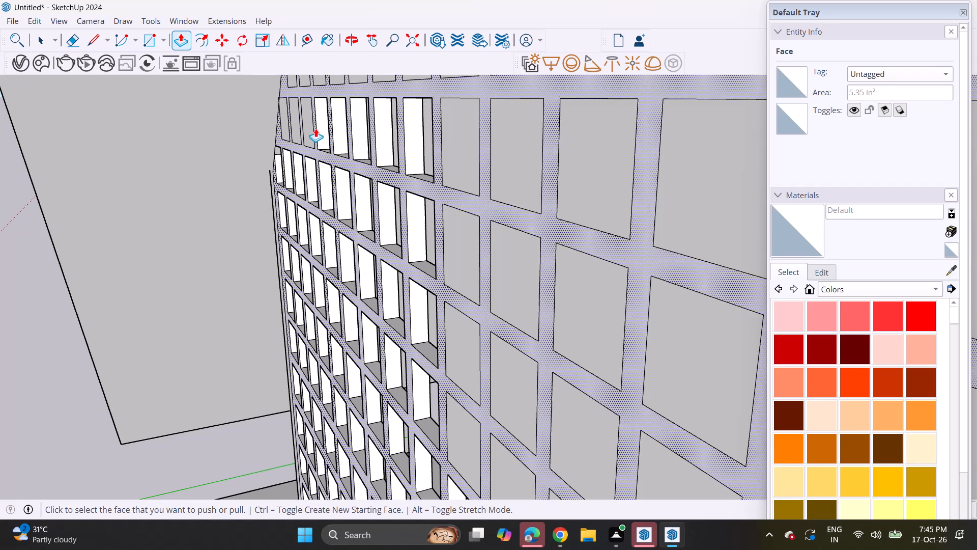
double_click(310, 122)
double_click(298, 116)
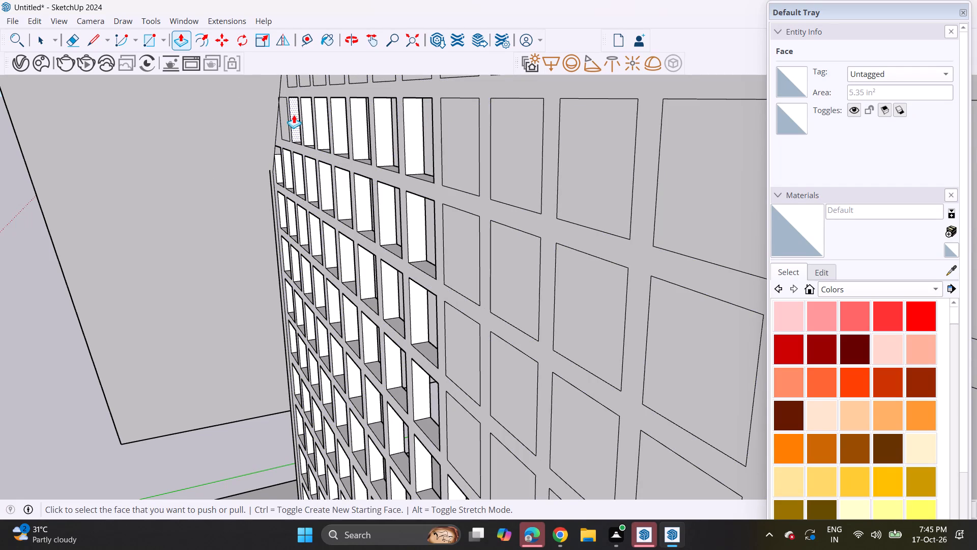
double_click(286, 116)
Push in seven squares of the lowest partly opened row to the same depth, from the 23rd column back to the 17th.
scroll(304, 168, down, 9)
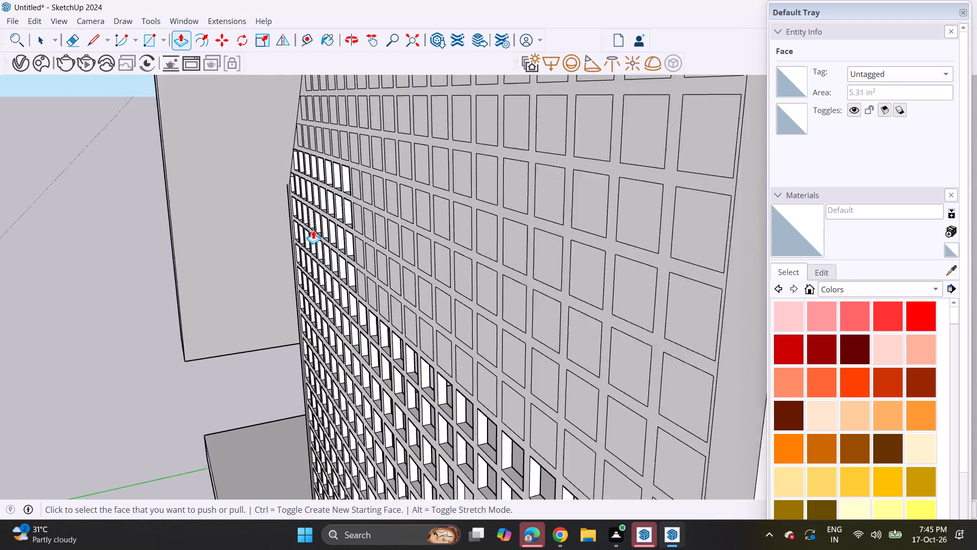
scroll(313, 230, down, 8)
middle_drag(258, 320, 354, 269)
scroll(354, 264, down, 7)
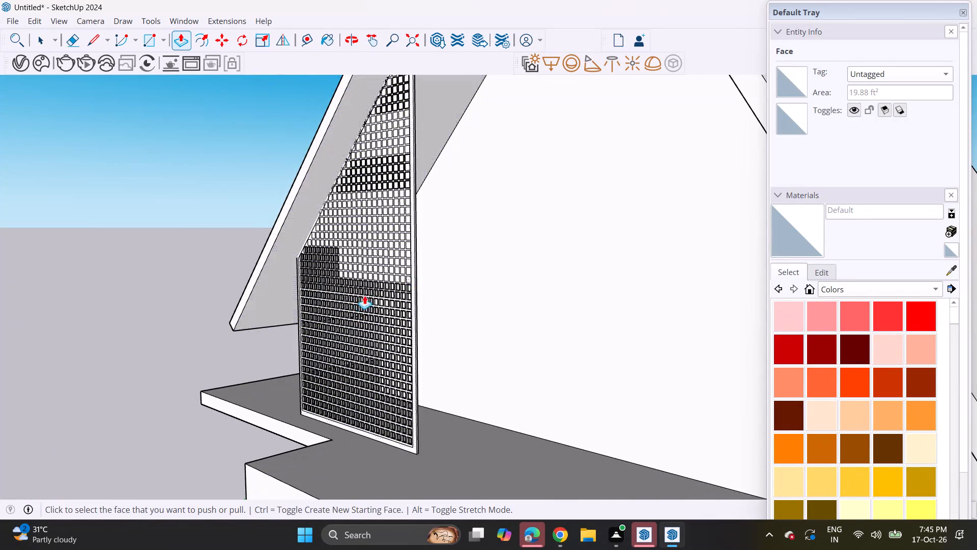
middle_drag(363, 295, 507, 271)
middle_drag(456, 278, 410, 358)
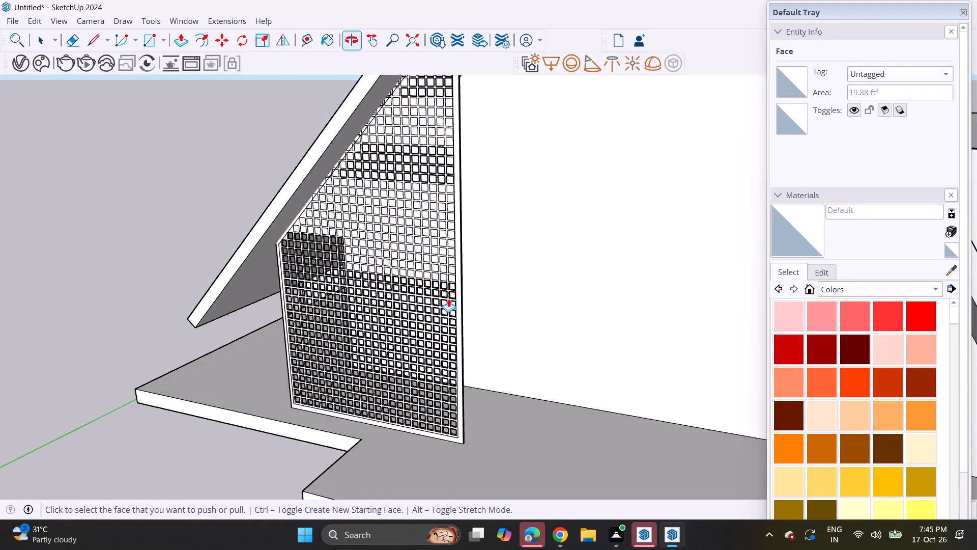
scroll(453, 293, up, 11)
double_click(450, 282)
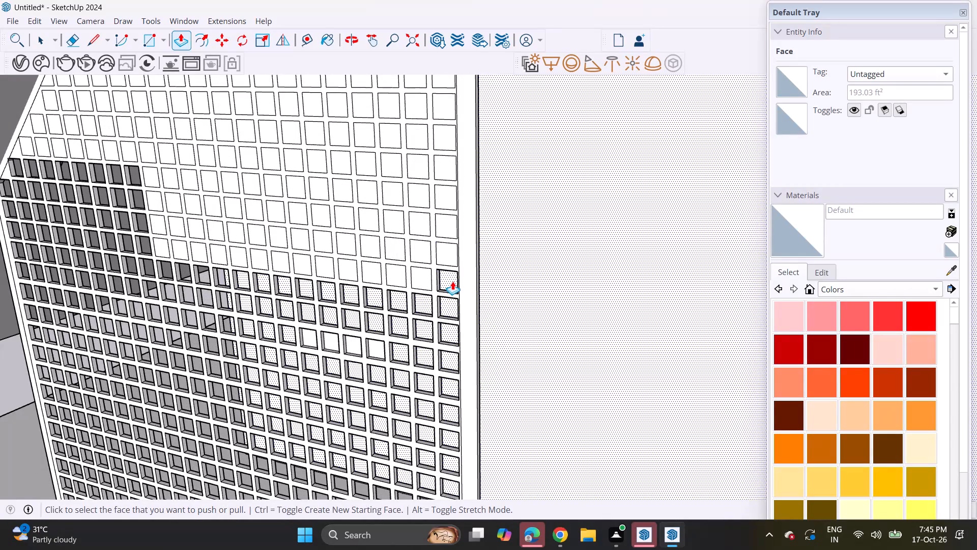
scroll(421, 288, up, 3)
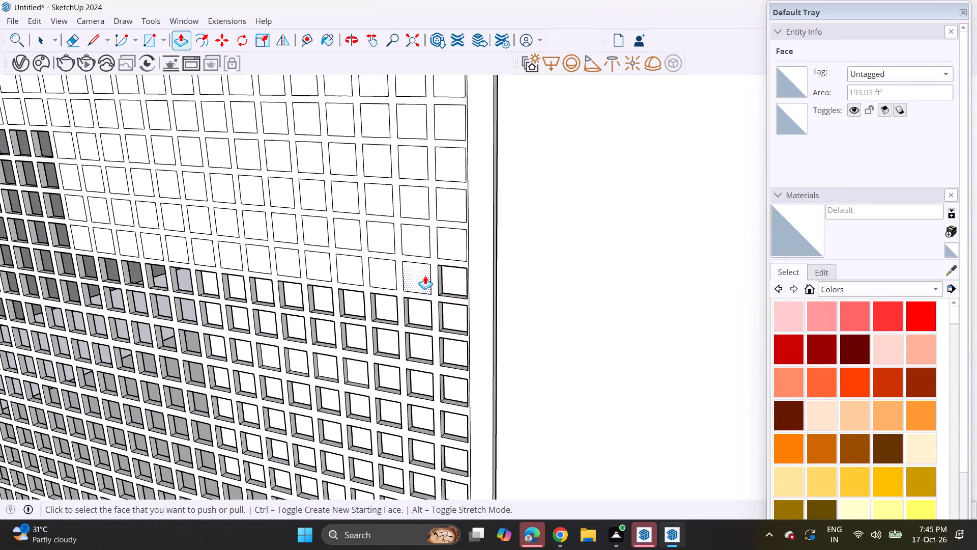
double_click(425, 274)
double_click(389, 271)
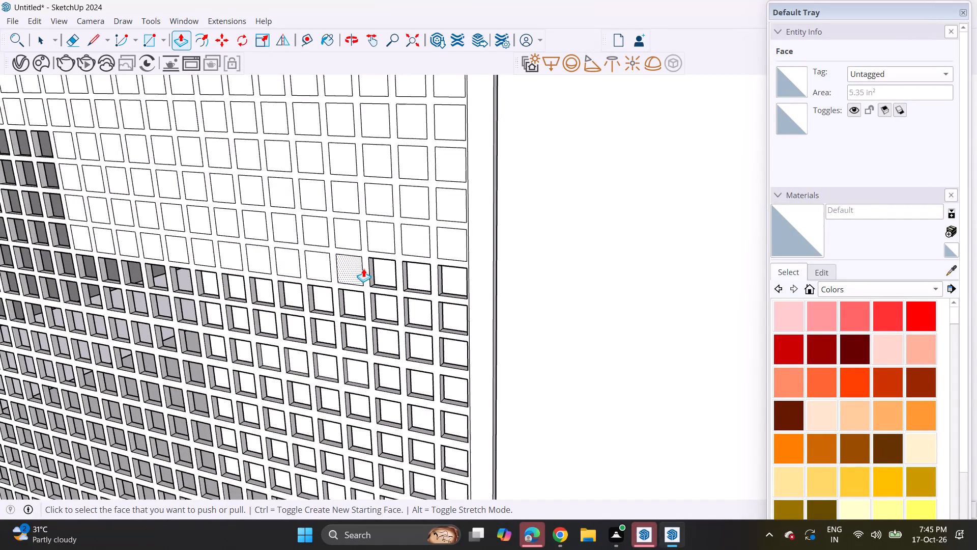
double_click(342, 273)
double_click(326, 258)
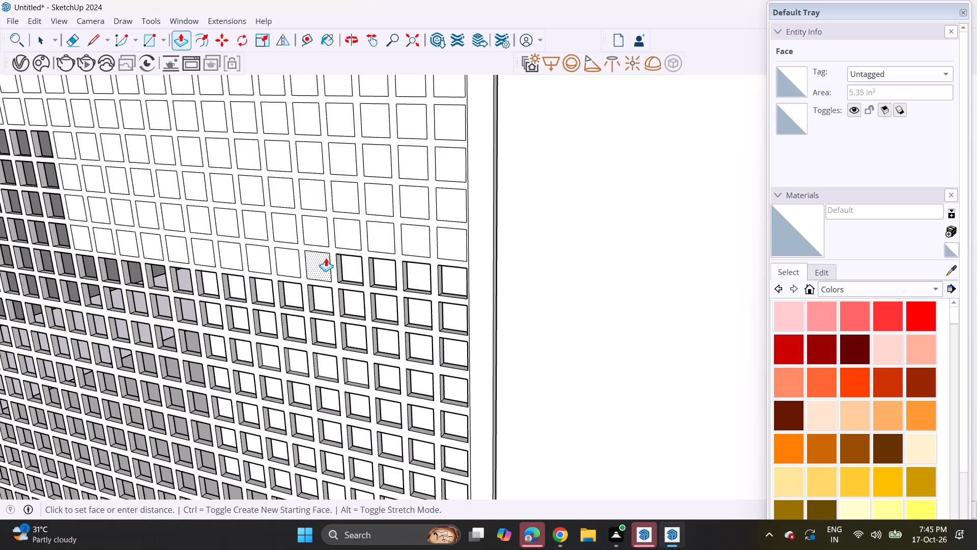
double_click(281, 265)
double_click(264, 255)
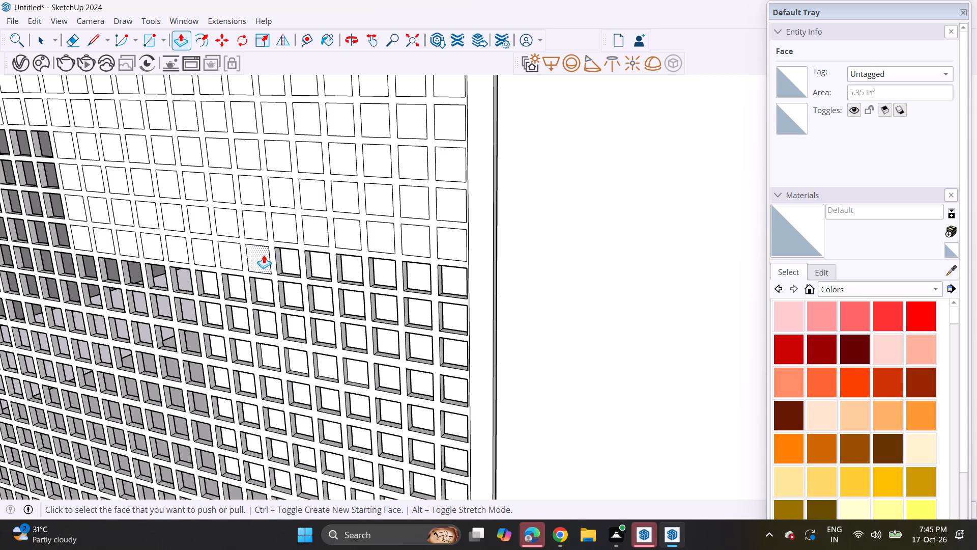
Push in the remaining seven squares of that row to the same depth, from the 16th column back to the 10th.
double_click(236, 252)
double_click(206, 253)
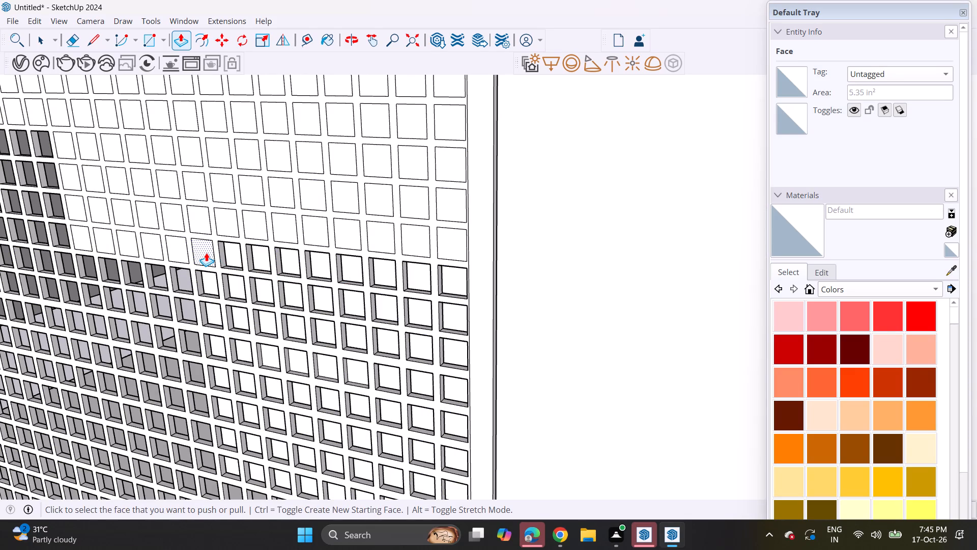
double_click(175, 243)
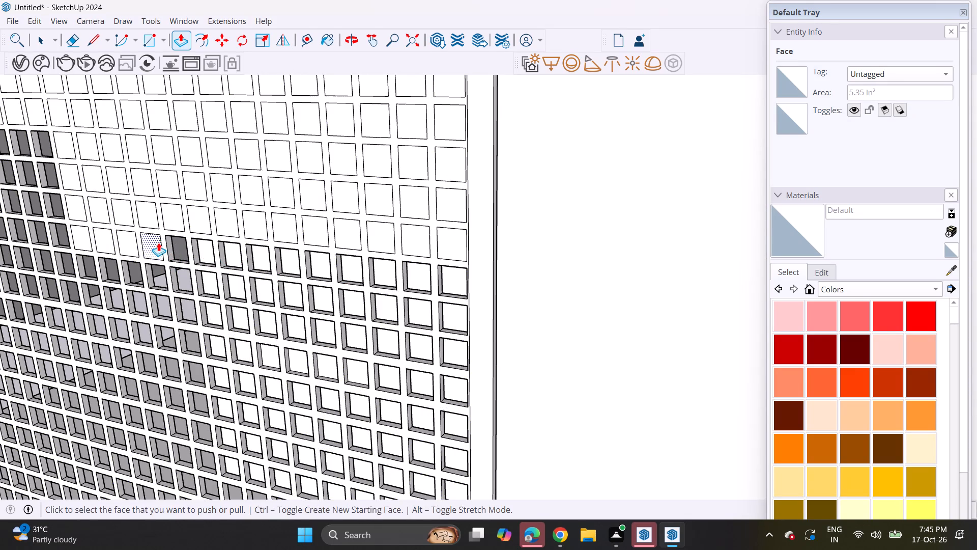
double_click(157, 241)
double_click(124, 243)
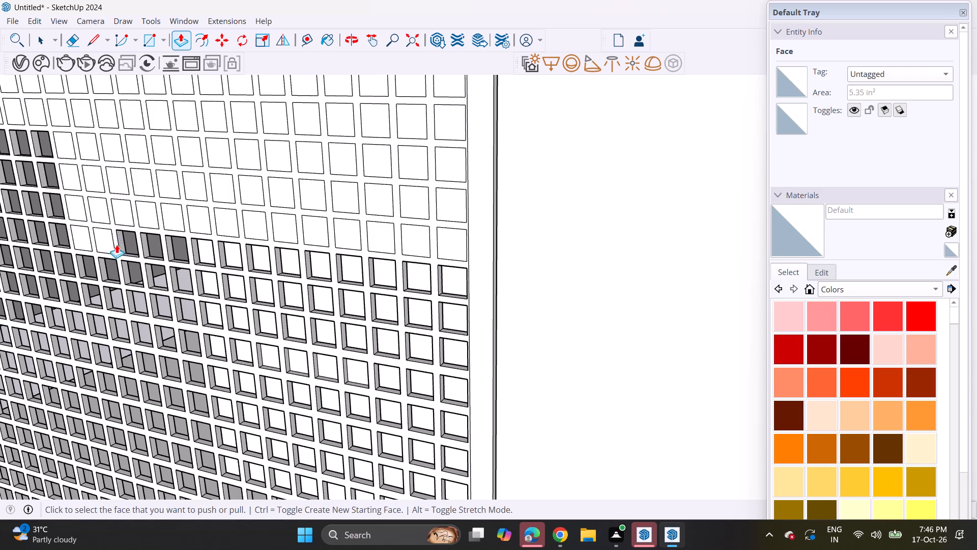
double_click(108, 243)
double_click(80, 236)
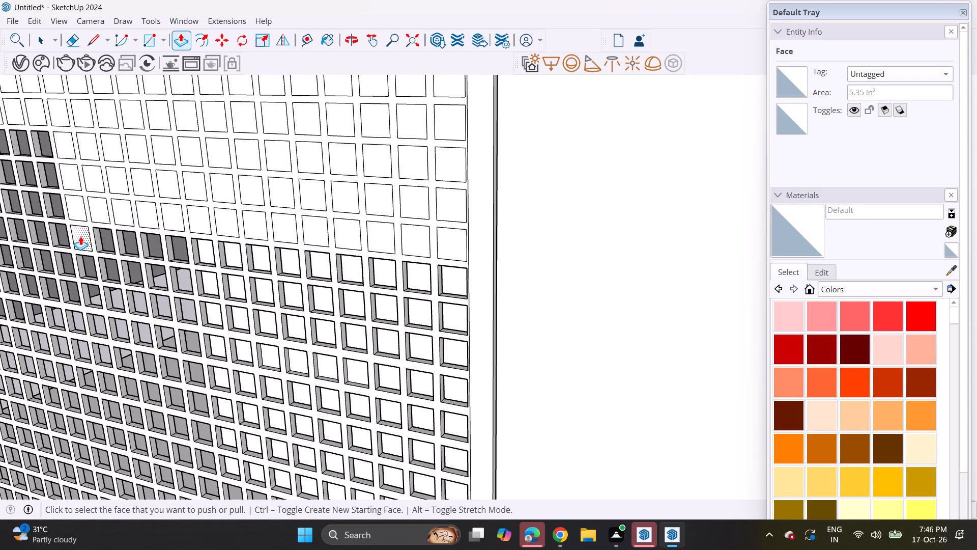
Push in seven squares of the row above to the same depth, from the 10th column to the 16th.
click(78, 208)
click(78, 208)
double_click(94, 207)
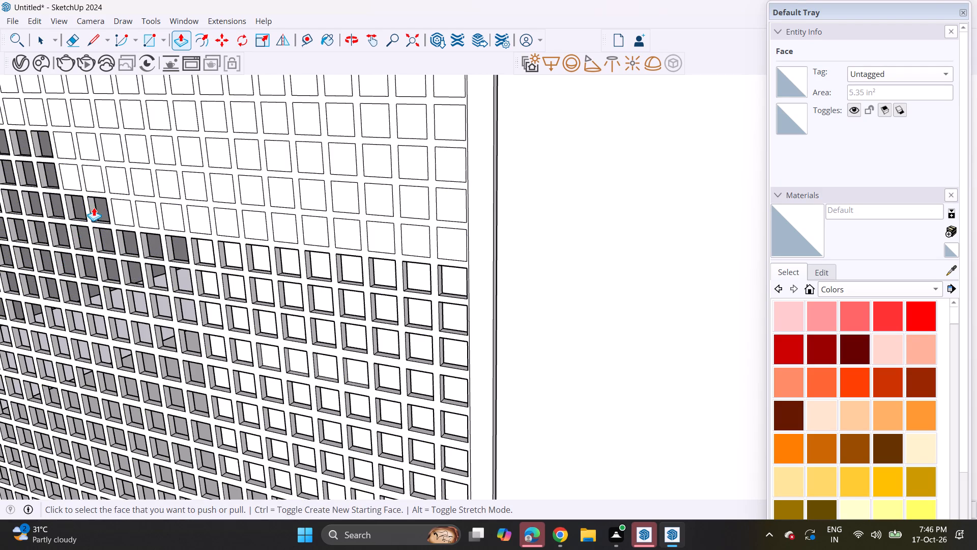
double_click(122, 212)
double_click(142, 215)
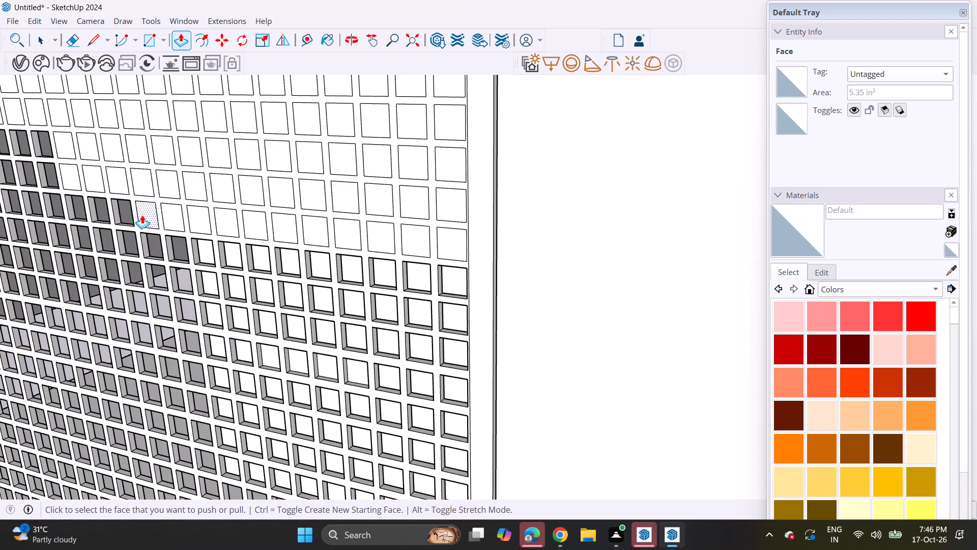
double_click(166, 216)
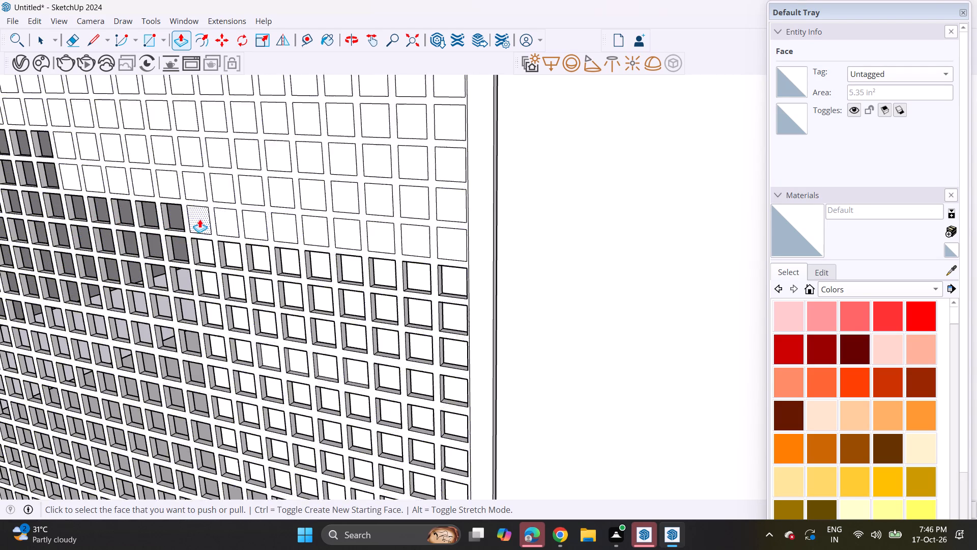
double_click(199, 219)
double_click(234, 216)
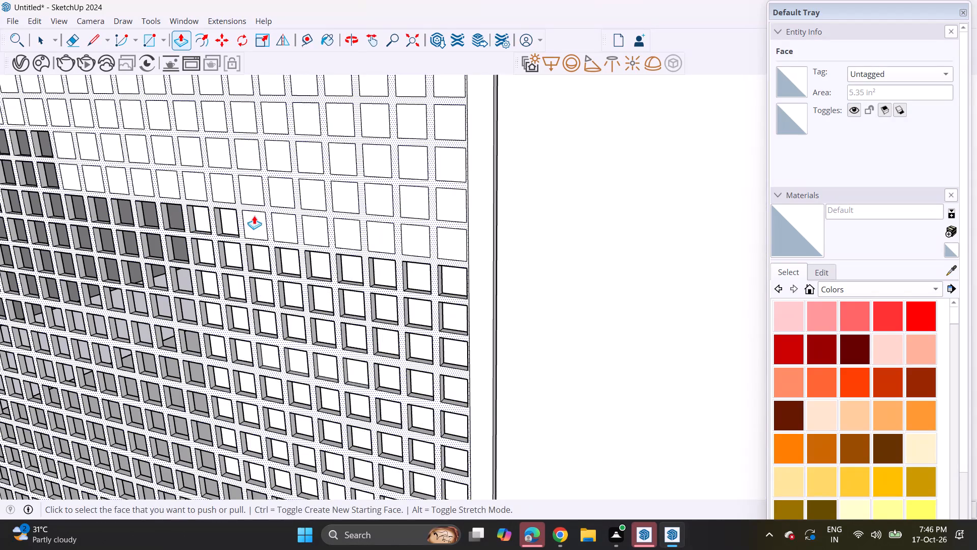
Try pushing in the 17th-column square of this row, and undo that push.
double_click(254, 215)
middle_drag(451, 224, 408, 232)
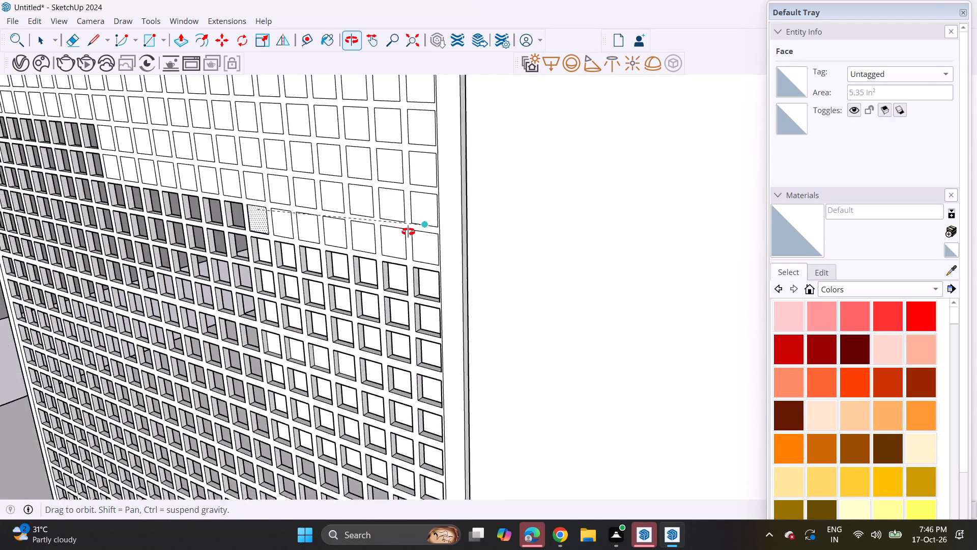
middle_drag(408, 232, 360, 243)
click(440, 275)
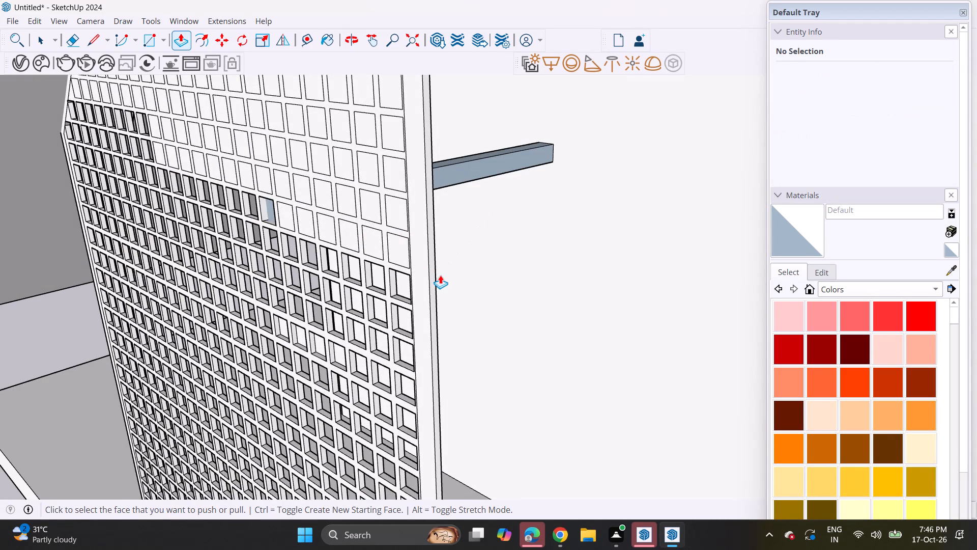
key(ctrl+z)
Push the 17th-column square in to the wall's back edge, and repeat that depth on the row's last six squares up to the 23rd column.
click(268, 215)
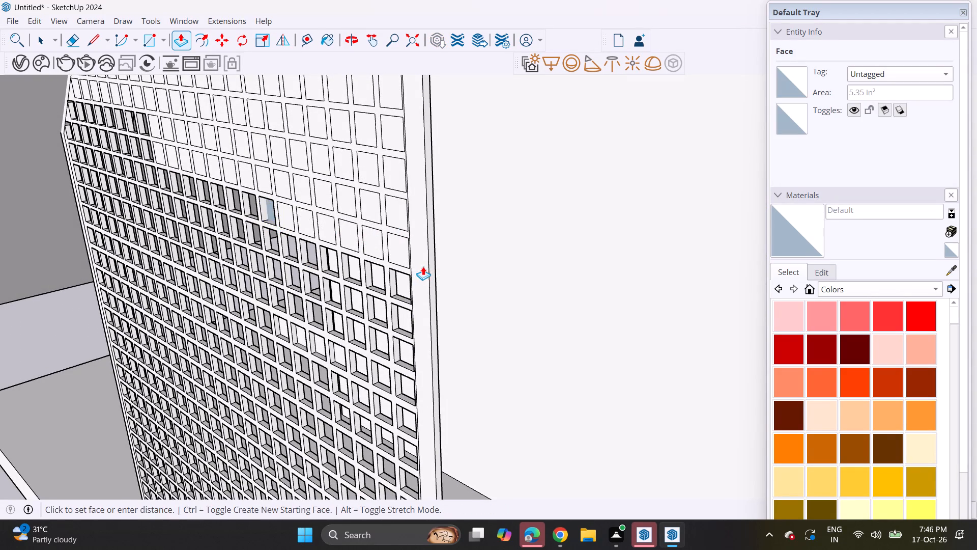
click(435, 268)
double_click(280, 212)
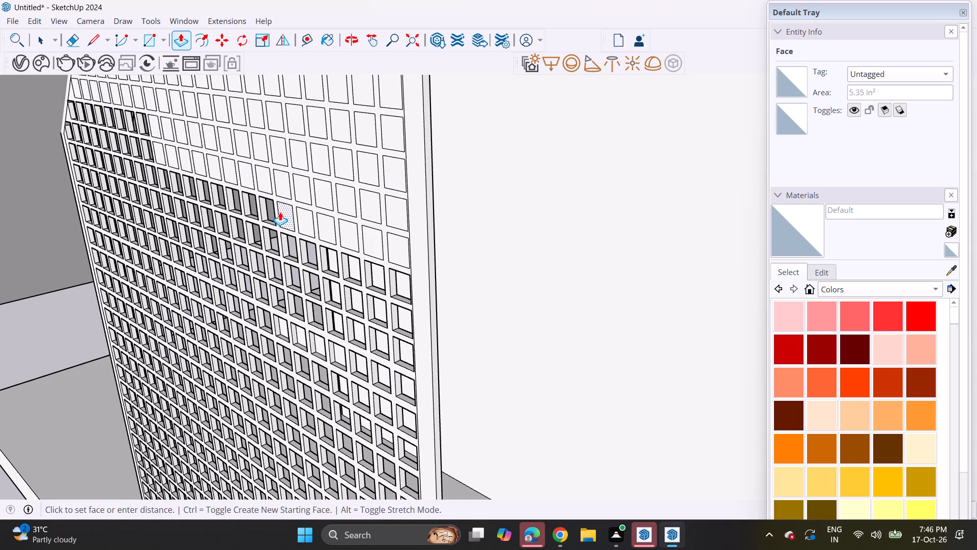
double_click(305, 217)
double_click(323, 228)
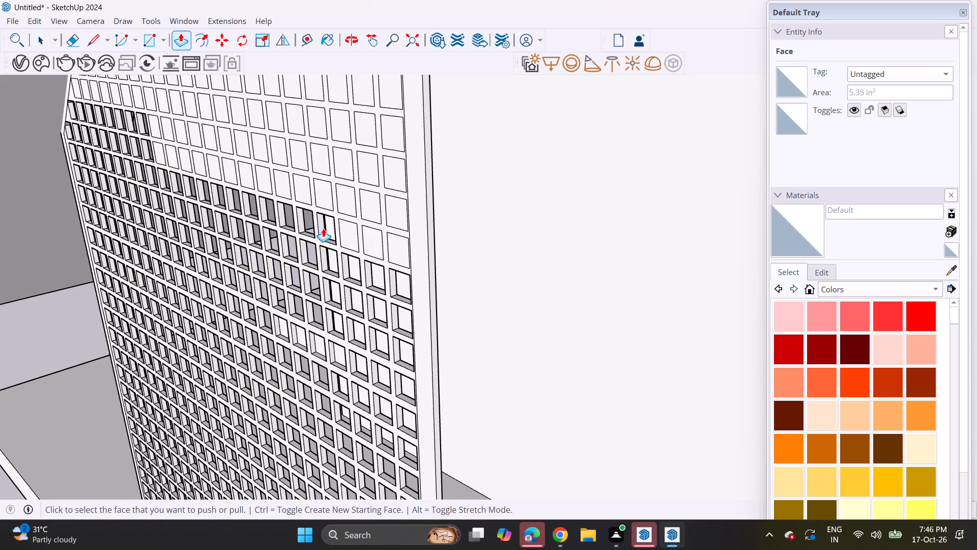
double_click(355, 238)
double_click(371, 242)
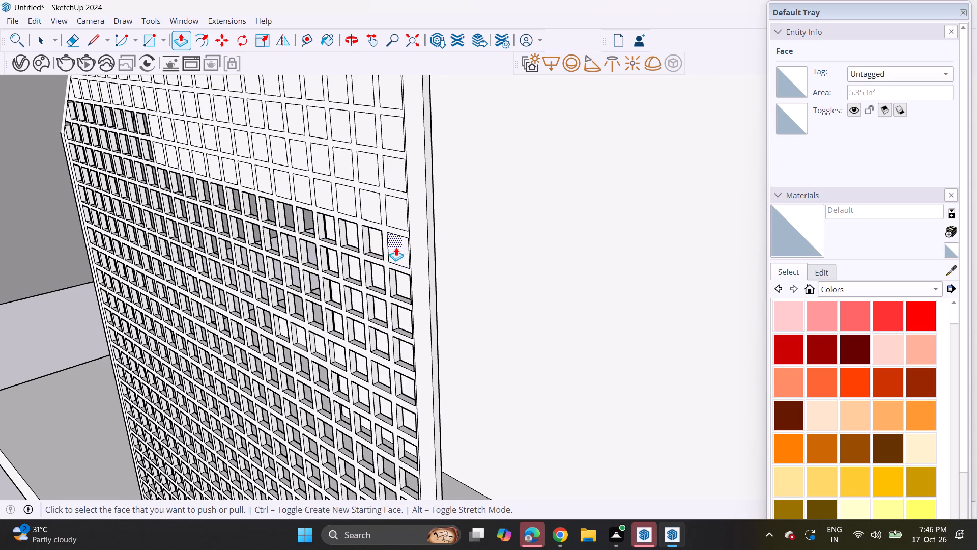
double_click(396, 247)
Push in six squares of the next row up to the wall's back edge, from the 23rd column back to the 18th.
double_click(399, 205)
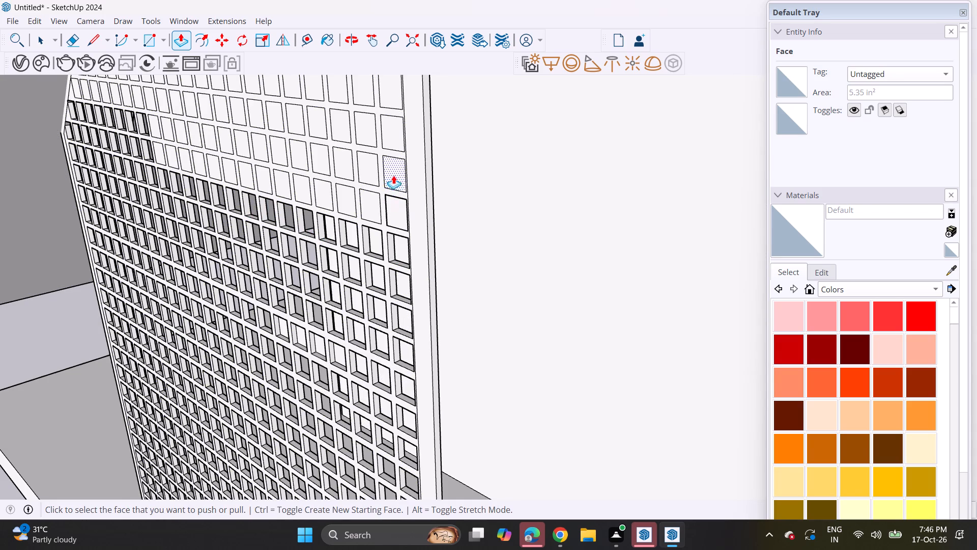
click(397, 208)
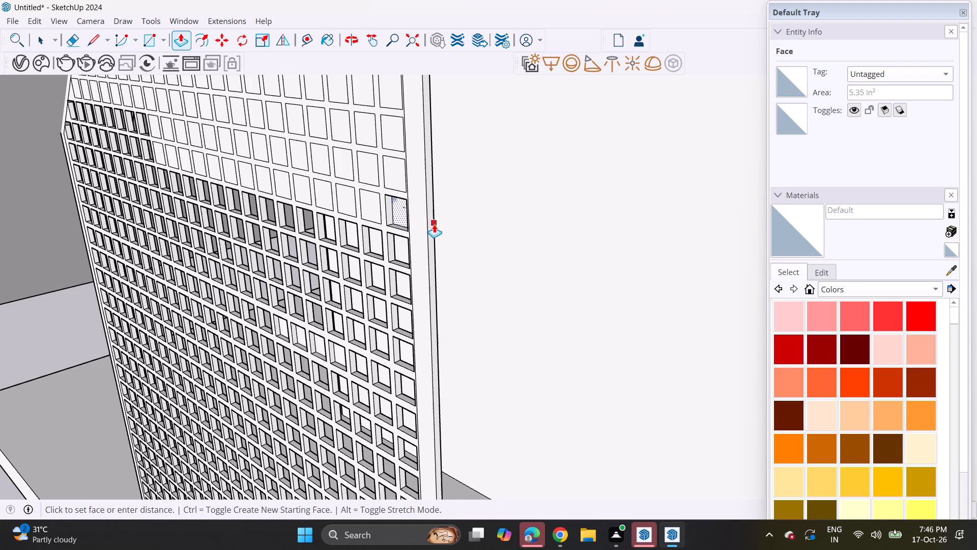
click(434, 224)
double_click(366, 206)
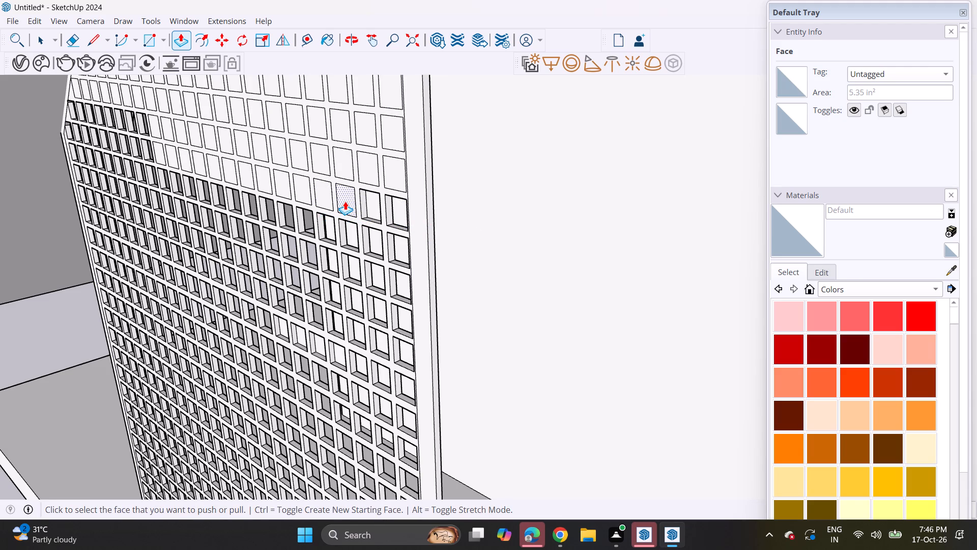
double_click(345, 200)
double_click(323, 202)
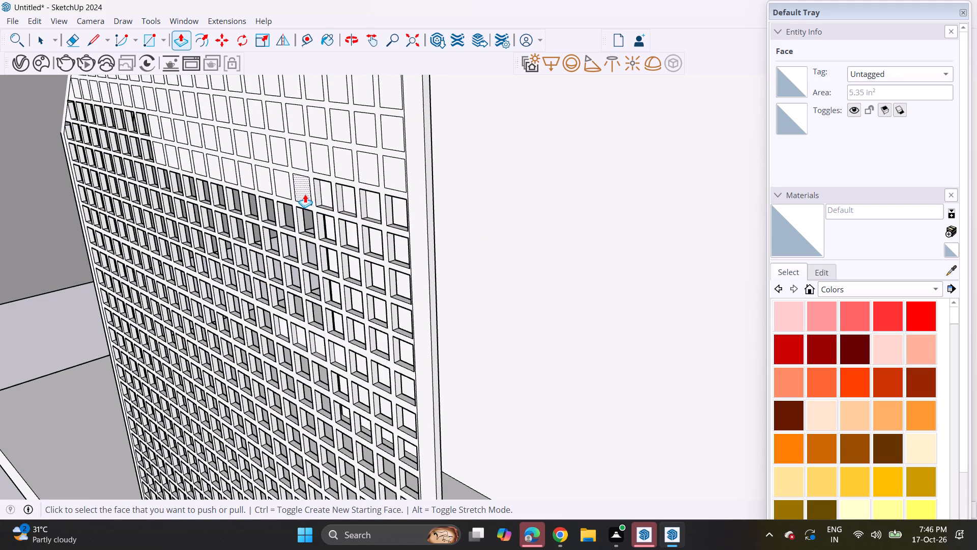
double_click(305, 194)
click(287, 187)
click(287, 187)
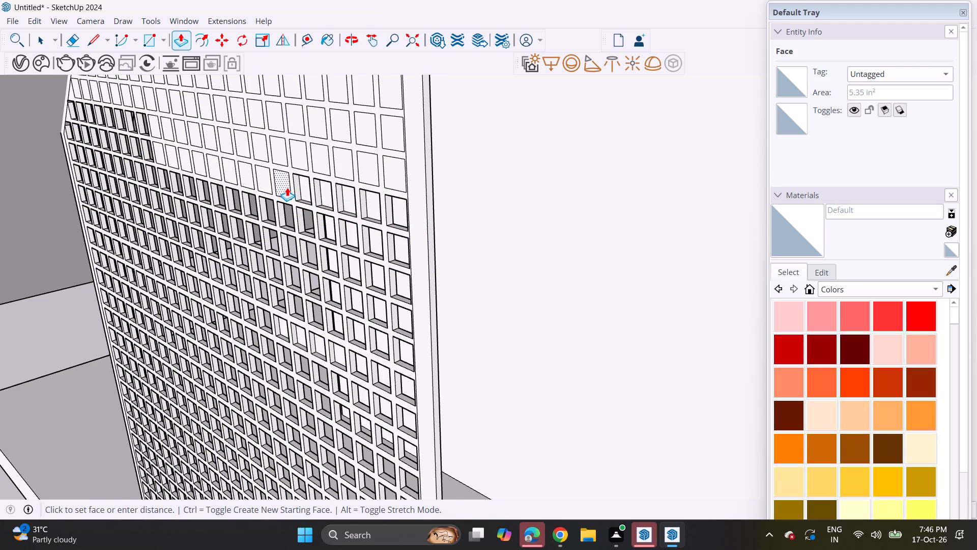
click(437, 226)
Push in eight more squares of the current row to the same depth, from the 17th column back to the 10th.
scroll(266, 144, up, 3)
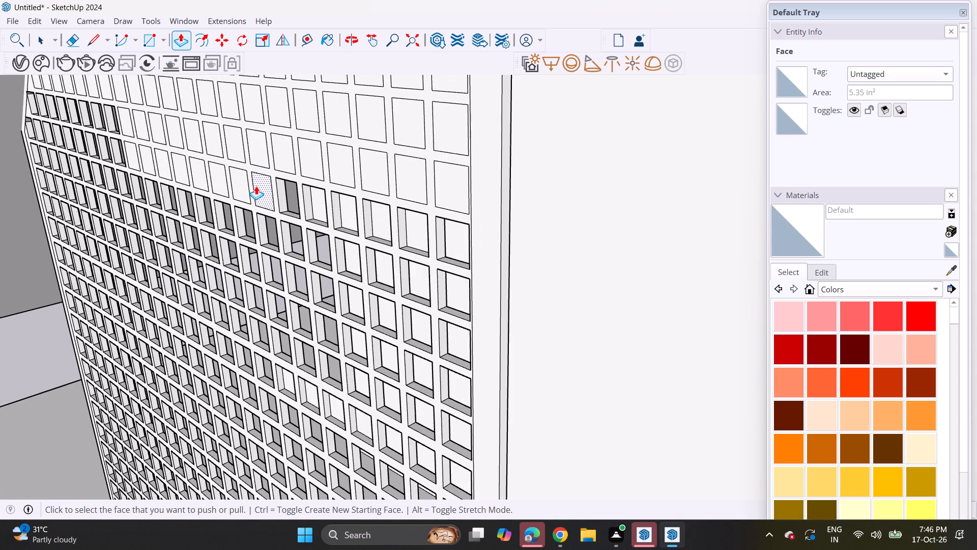
double_click(256, 186)
double_click(234, 187)
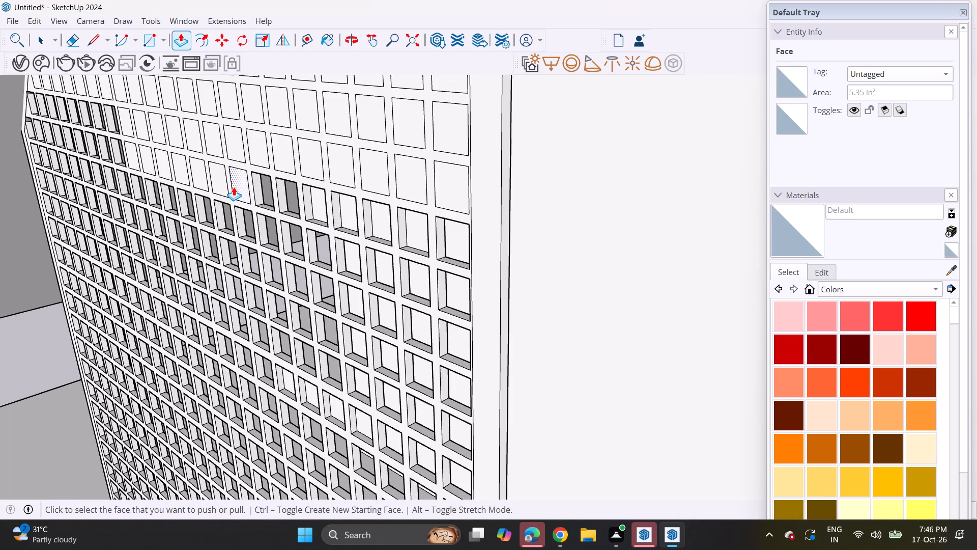
double_click(217, 182)
double_click(206, 176)
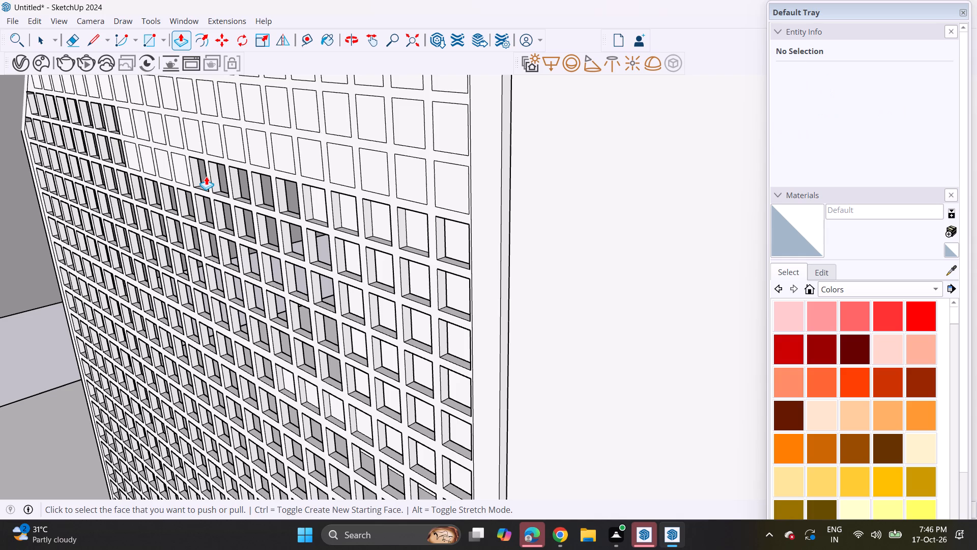
double_click(184, 159)
double_click(159, 159)
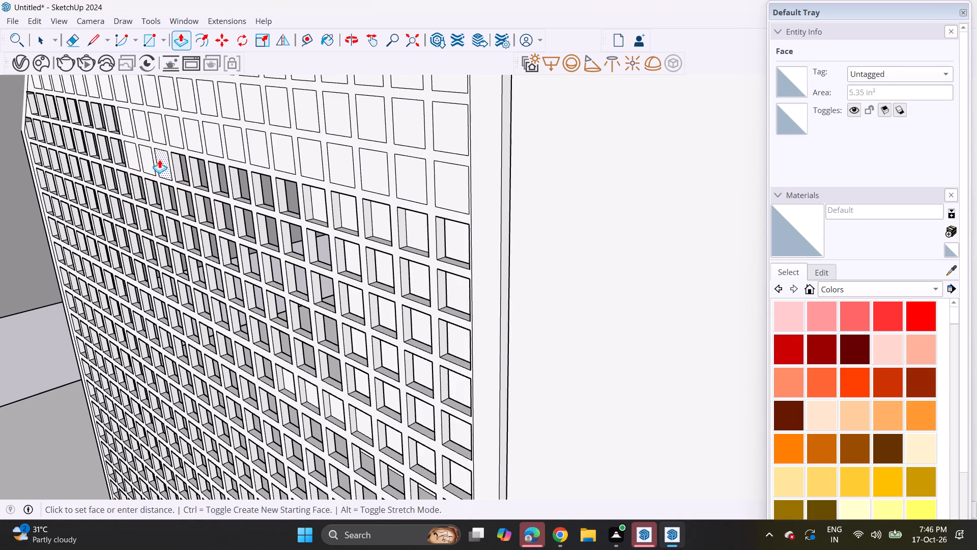
double_click(146, 159)
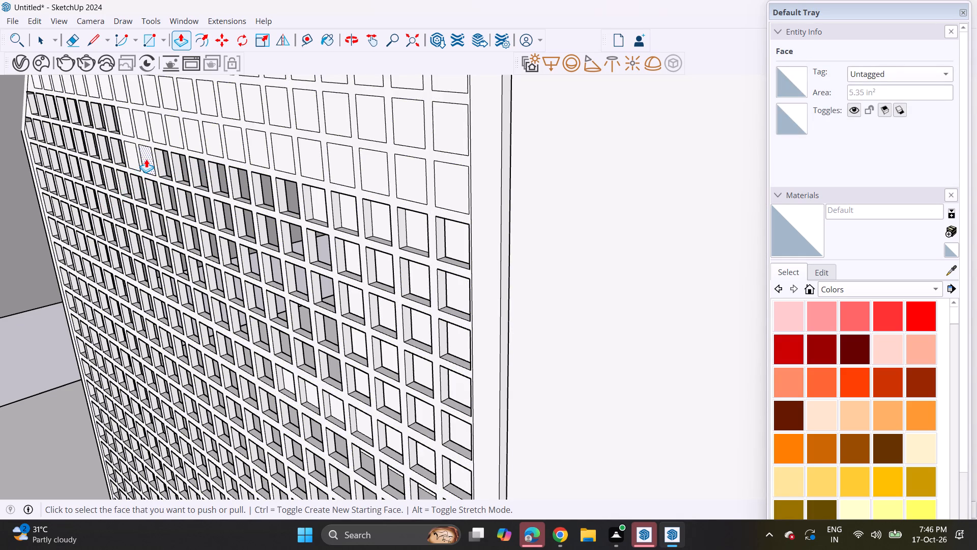
double_click(135, 156)
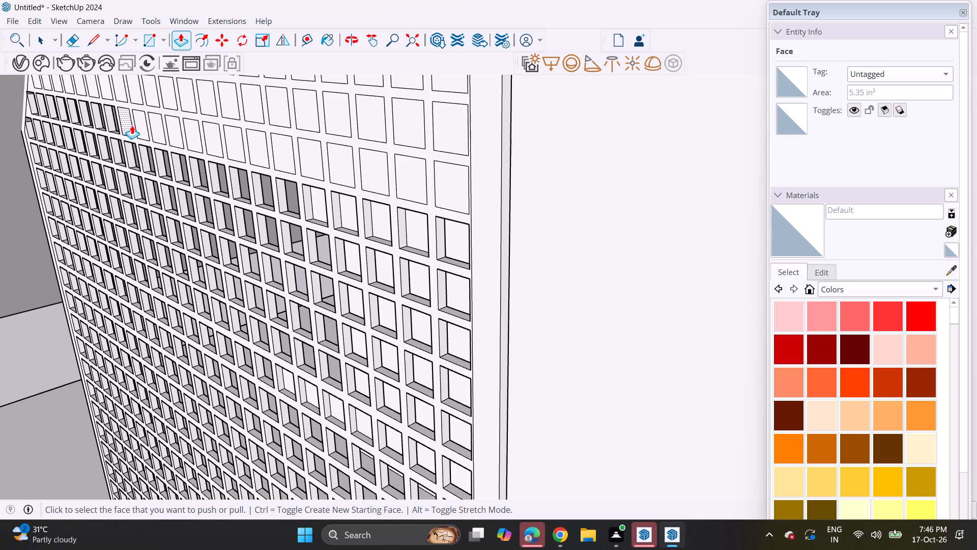
Push in three squares of the row above to the same depth, from the 10th column to the 12th.
double_click(132, 125)
double_click(143, 121)
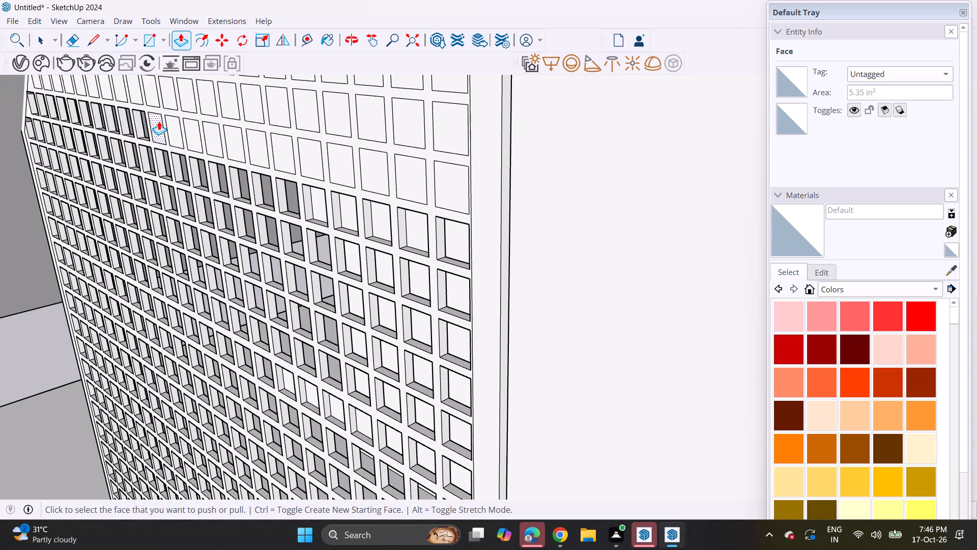
double_click(159, 121)
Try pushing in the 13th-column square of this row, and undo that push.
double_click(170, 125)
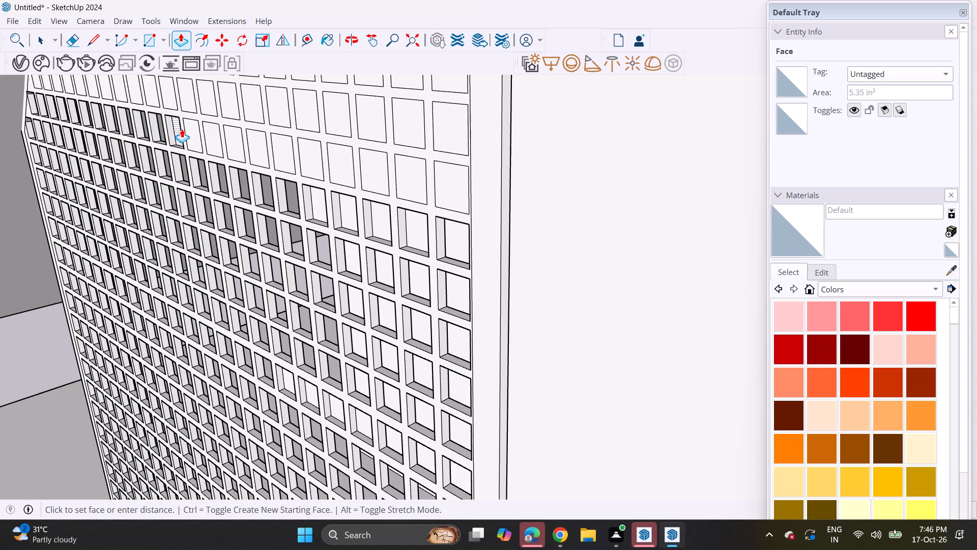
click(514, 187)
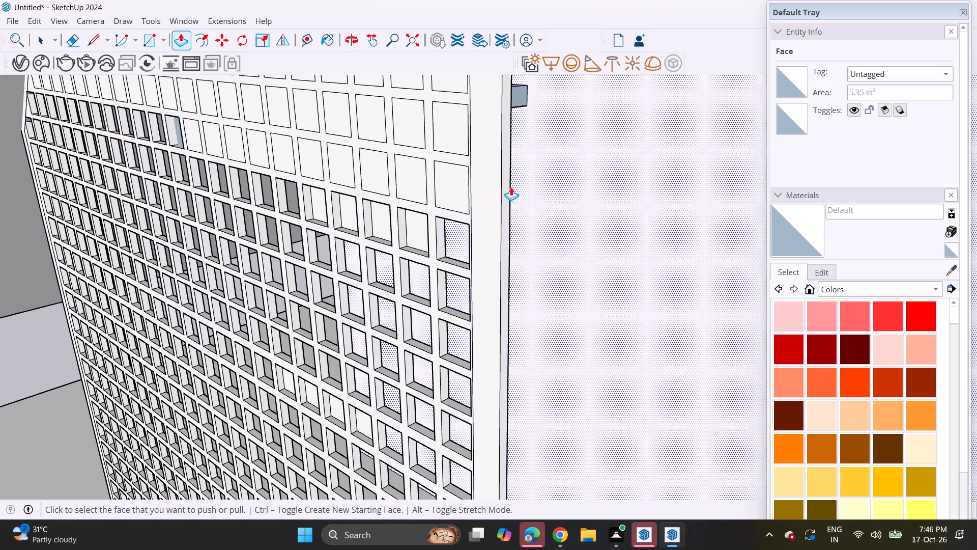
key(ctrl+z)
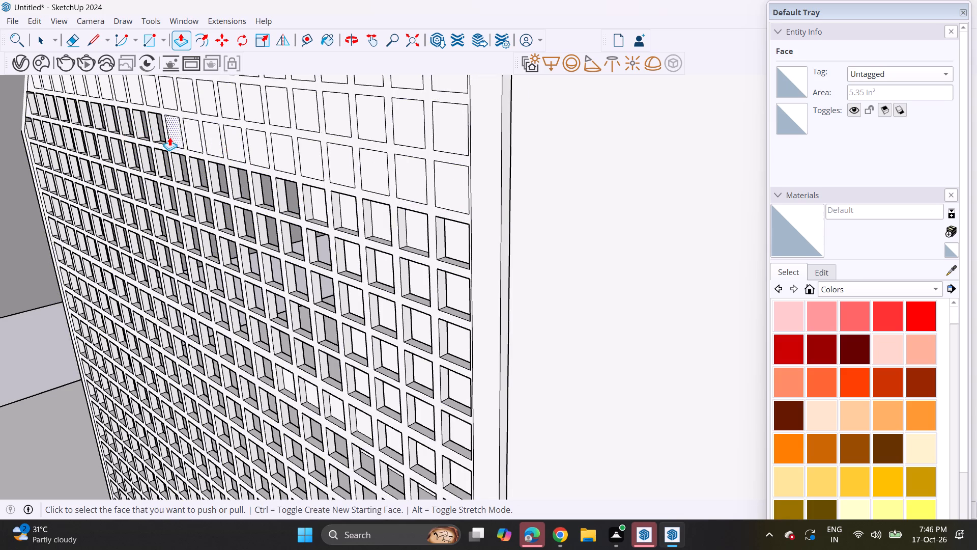
Push the 13th-column square in to the wall's back edge, and repeat that depth on the next five squares up to the 18th column.
click(169, 136)
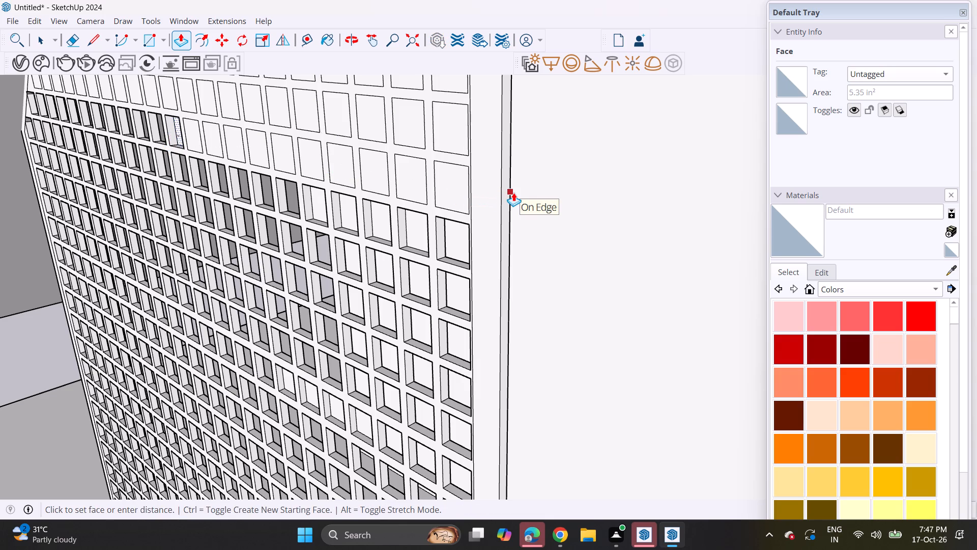
click(513, 193)
double_click(196, 143)
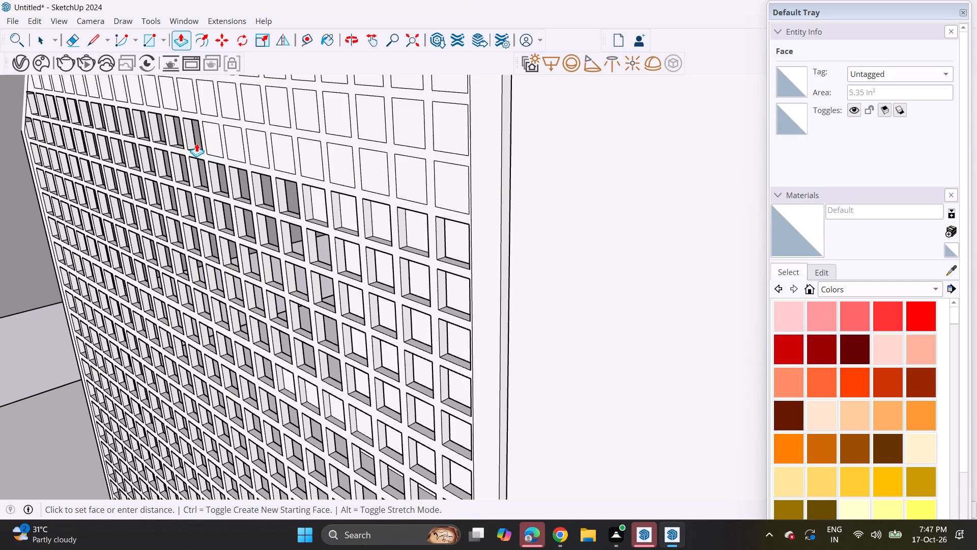
double_click(207, 148)
click(238, 151)
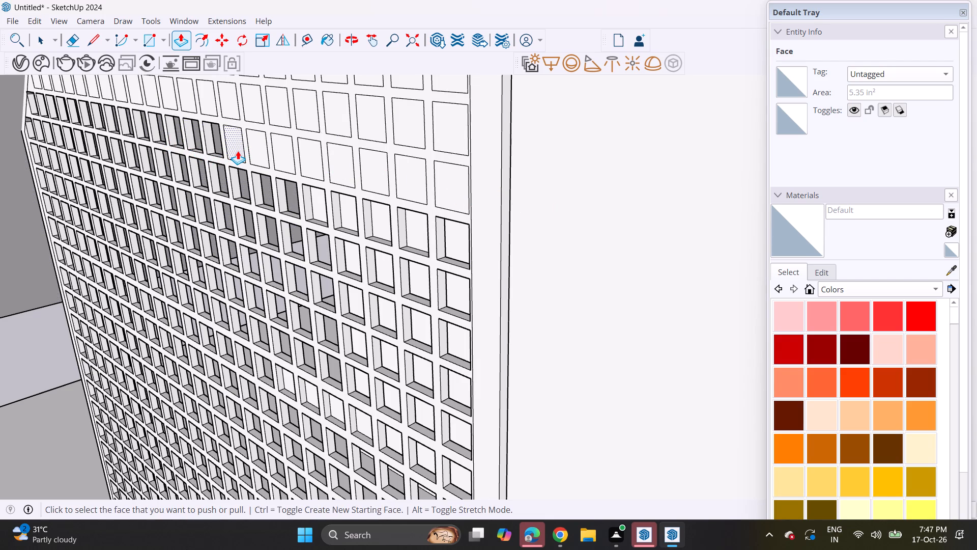
click(238, 151)
double_click(263, 150)
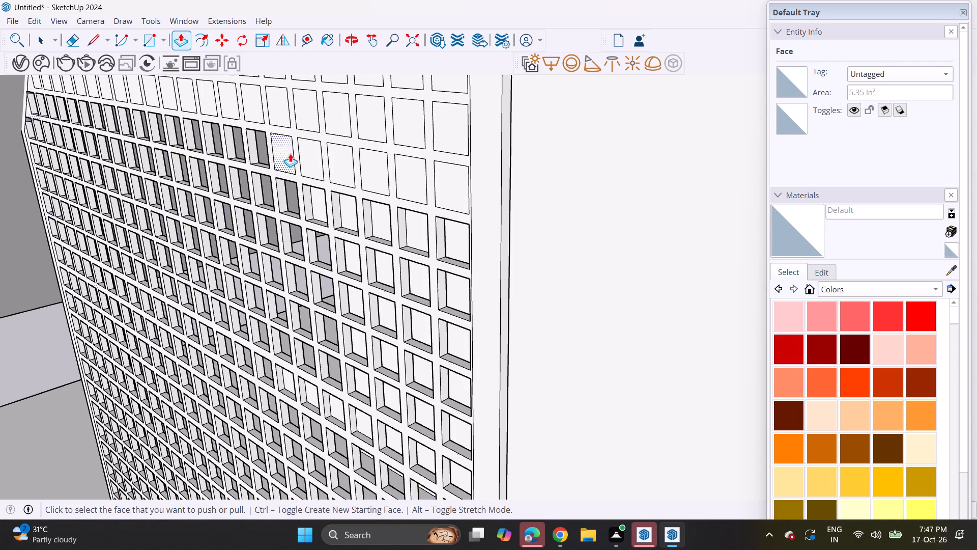
double_click(284, 156)
Push the 19th-column square in to the wall's back edge, and repeat that depth on the 20th- and 21st-column squares.
click(305, 162)
click(306, 162)
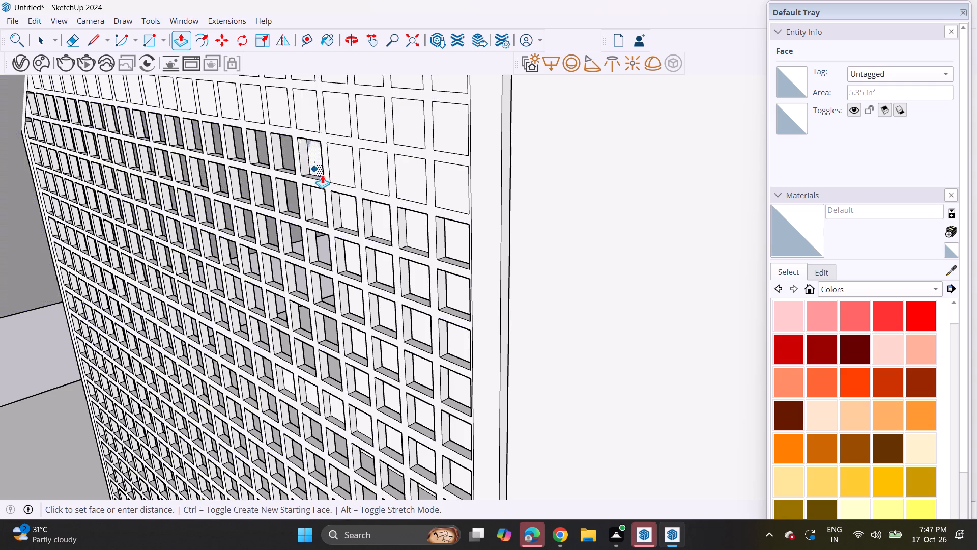
click(511, 188)
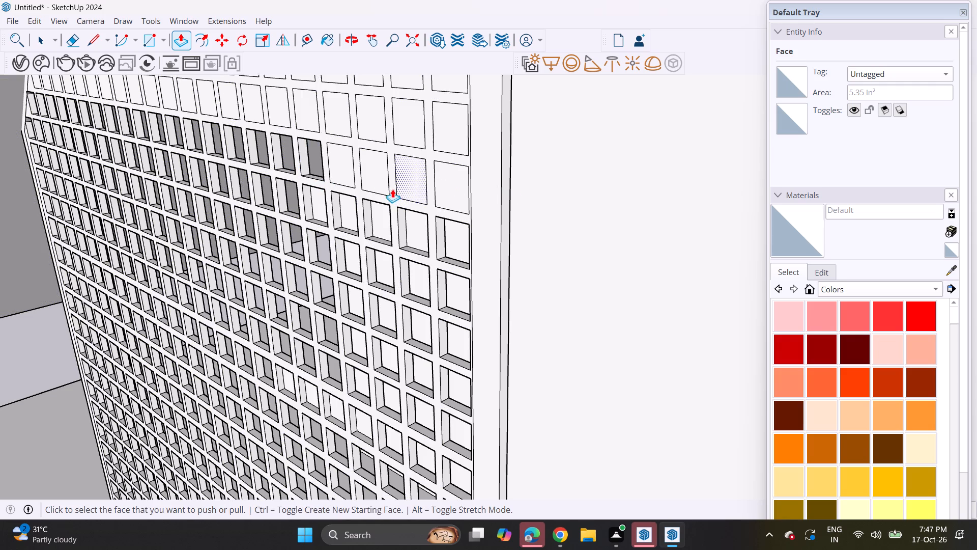
double_click(347, 171)
triple_click(377, 165)
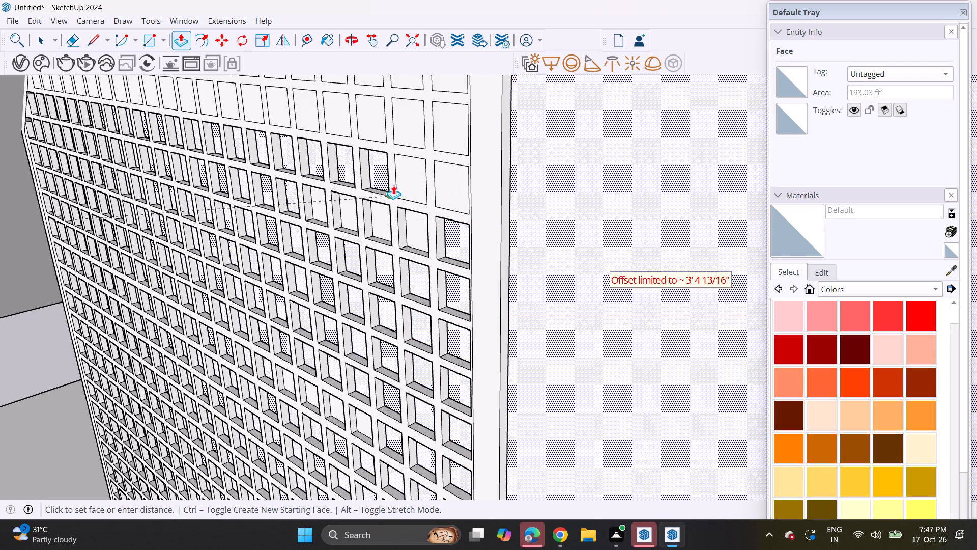
key(Escape)
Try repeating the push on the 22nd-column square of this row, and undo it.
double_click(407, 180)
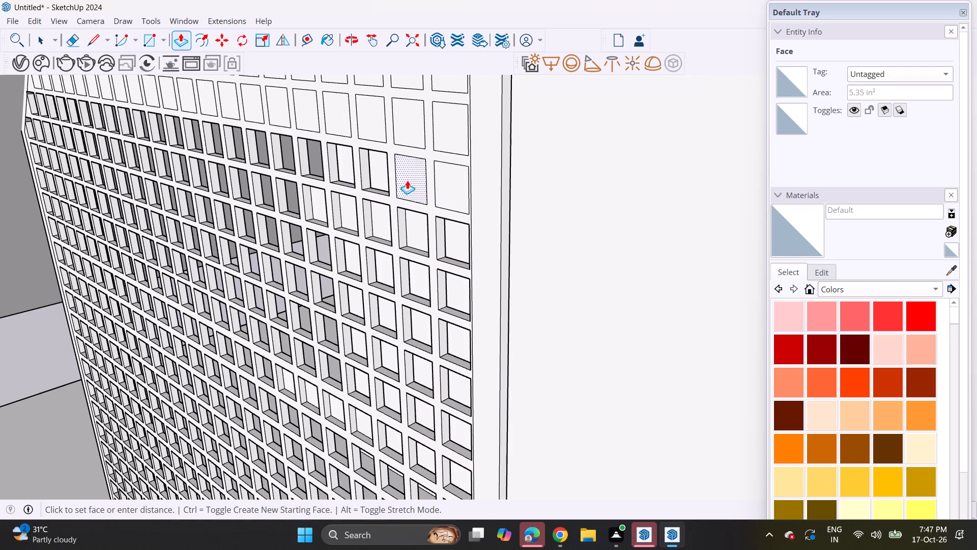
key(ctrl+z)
Push the 22nd-column square in to the wall's back edge, and repeat that depth on the row's last square in the 23rd column.
click(410, 176)
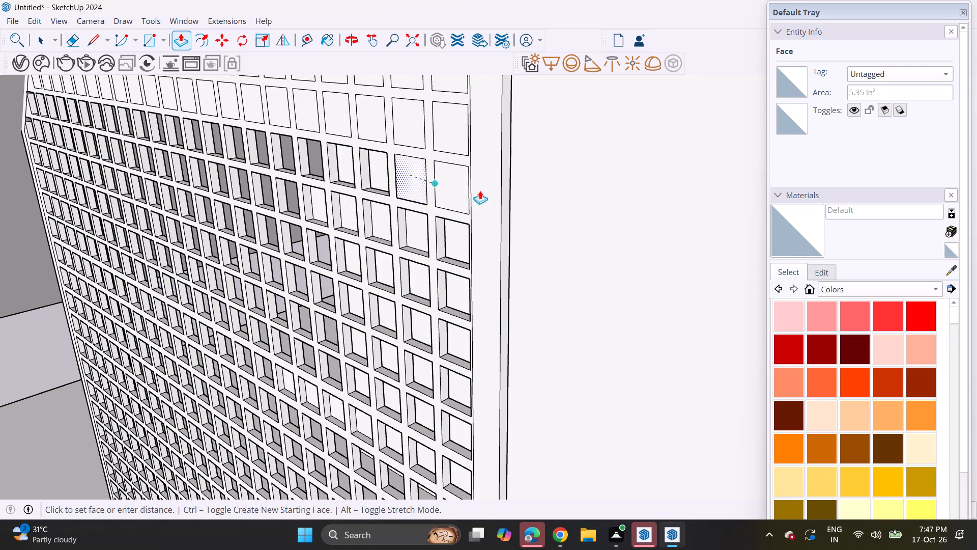
click(510, 197)
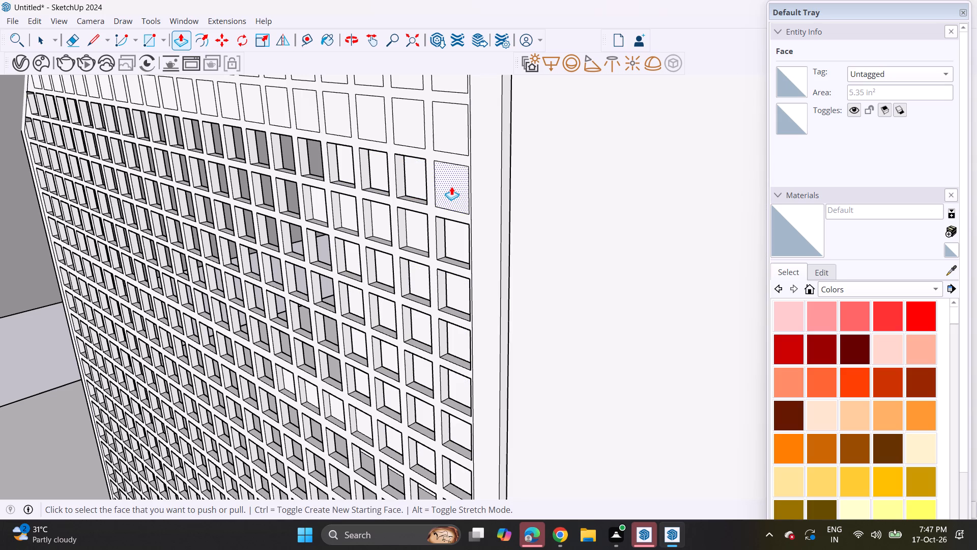
click(451, 186)
click(451, 186)
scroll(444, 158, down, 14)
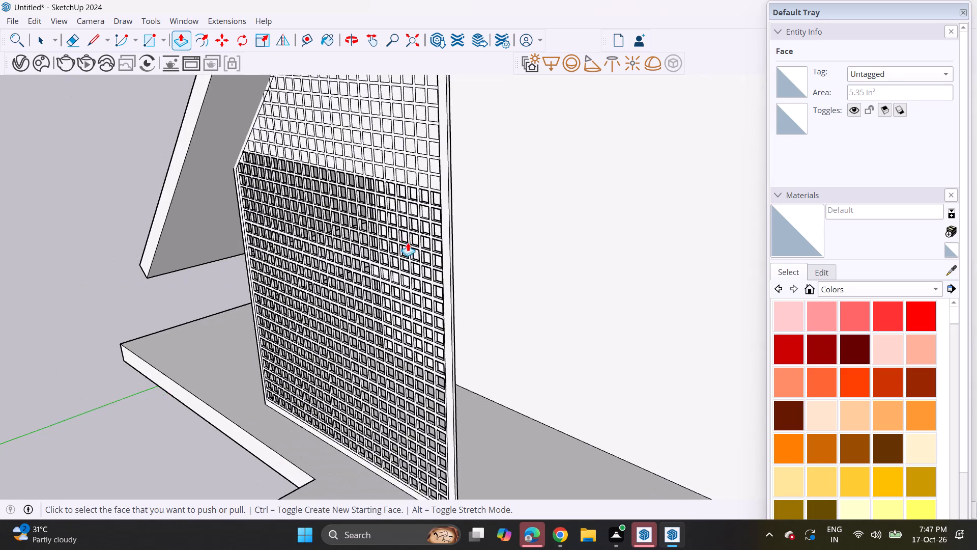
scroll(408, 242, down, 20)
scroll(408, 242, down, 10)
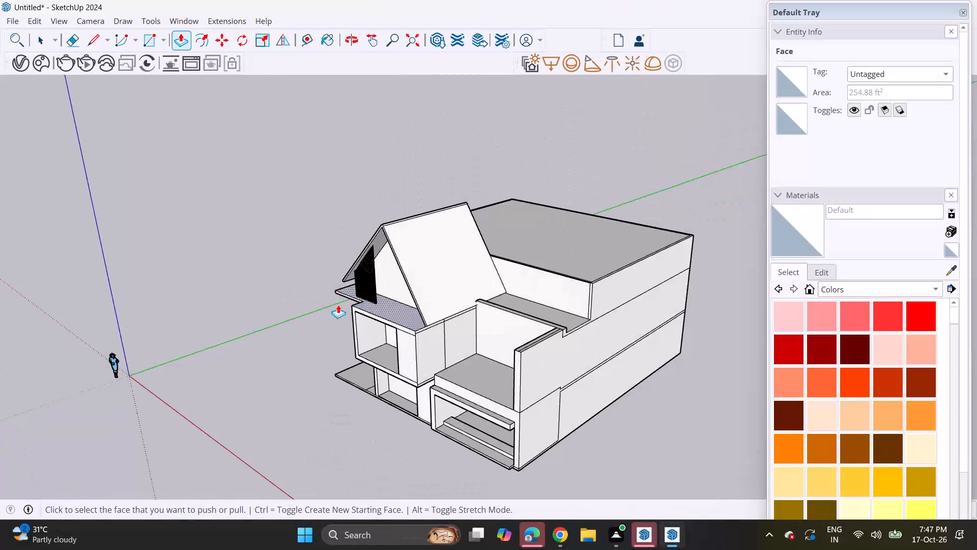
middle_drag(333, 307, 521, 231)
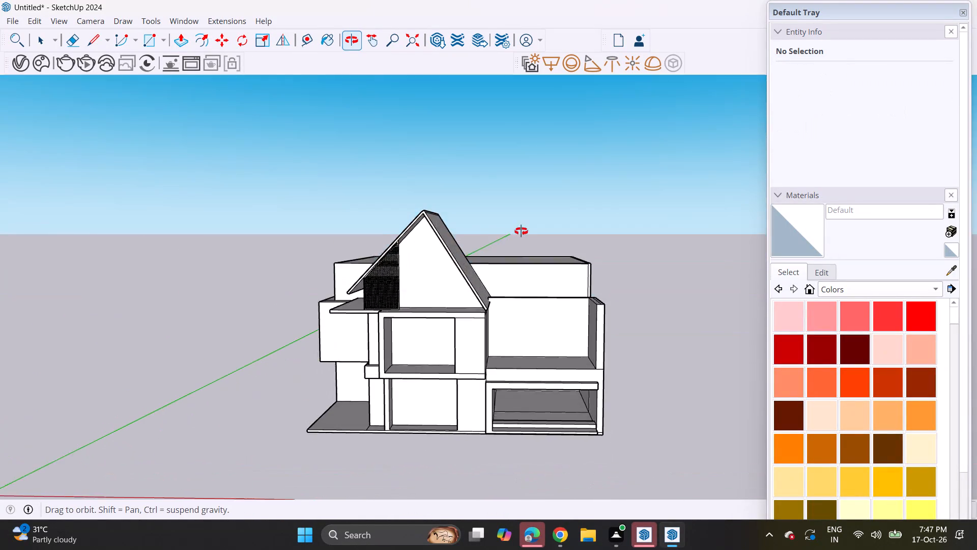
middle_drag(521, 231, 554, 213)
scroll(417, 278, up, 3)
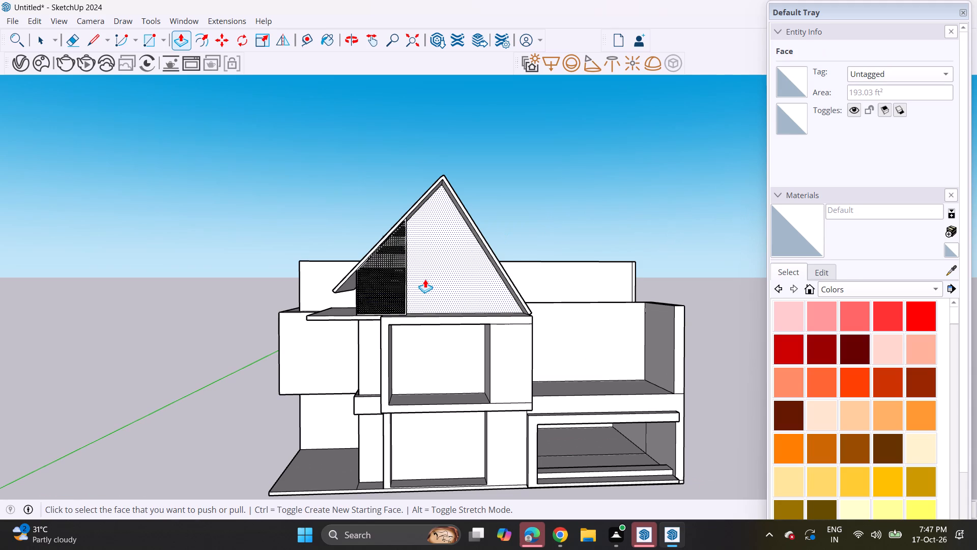
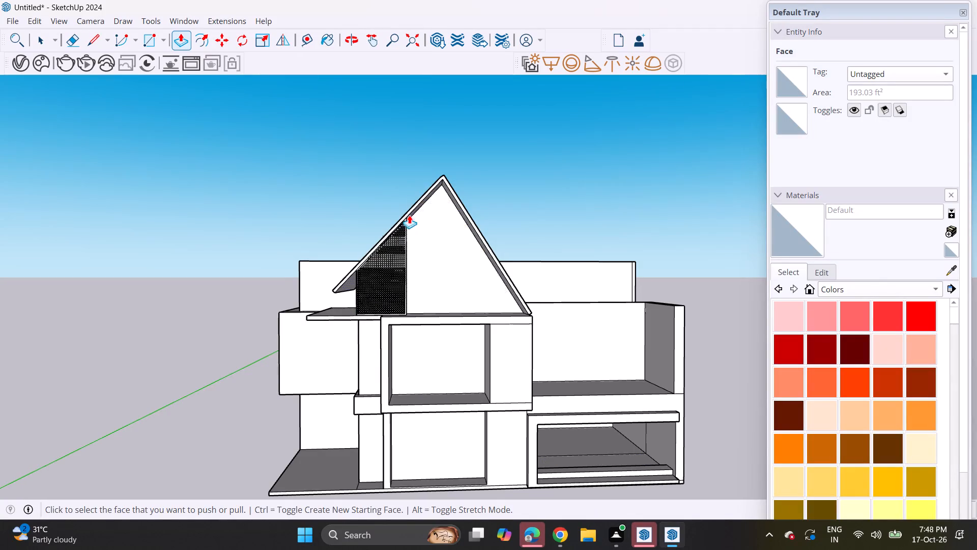
In the lowest unpushed row of the gable grid, push the squares through from the 23rd column back to the 18th column.
middle_drag(400, 225, 365, 285)
scroll(365, 285, up, 6)
scroll(410, 244, up, 18)
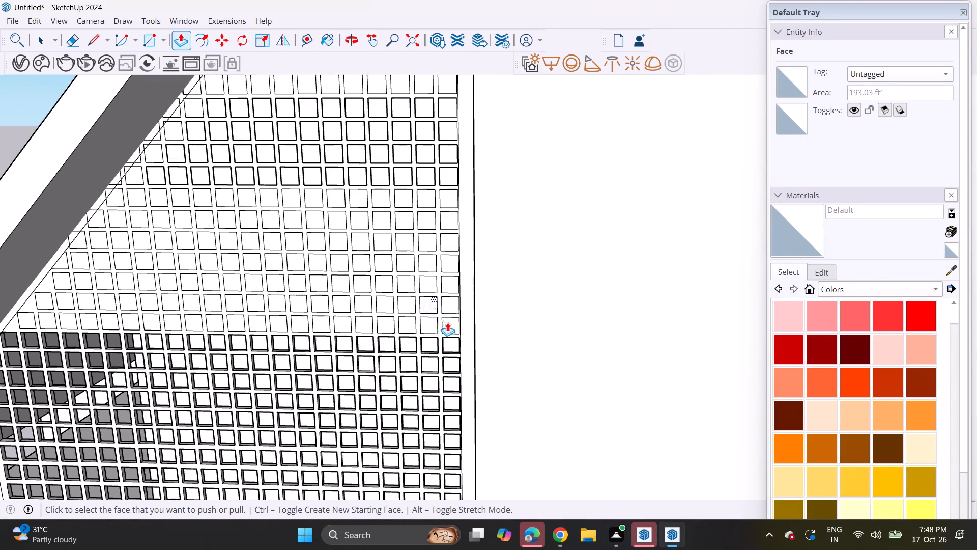
double_click(449, 323)
double_click(429, 325)
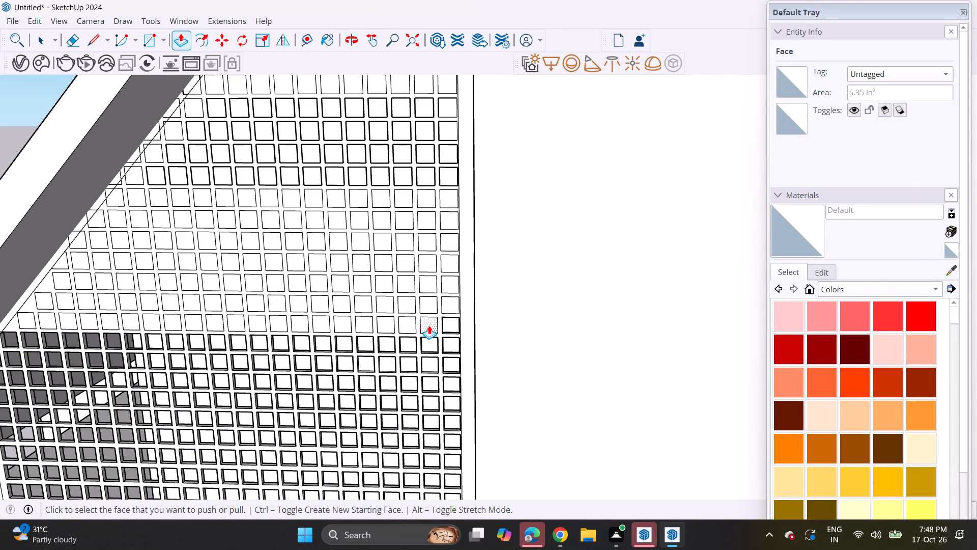
double_click(401, 324)
double_click(388, 325)
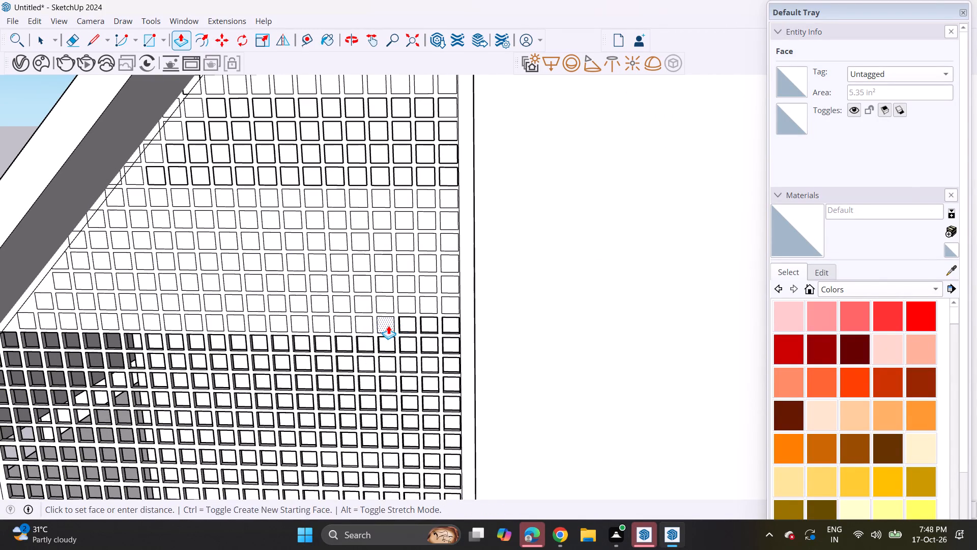
click(362, 326)
click(362, 326)
double_click(343, 321)
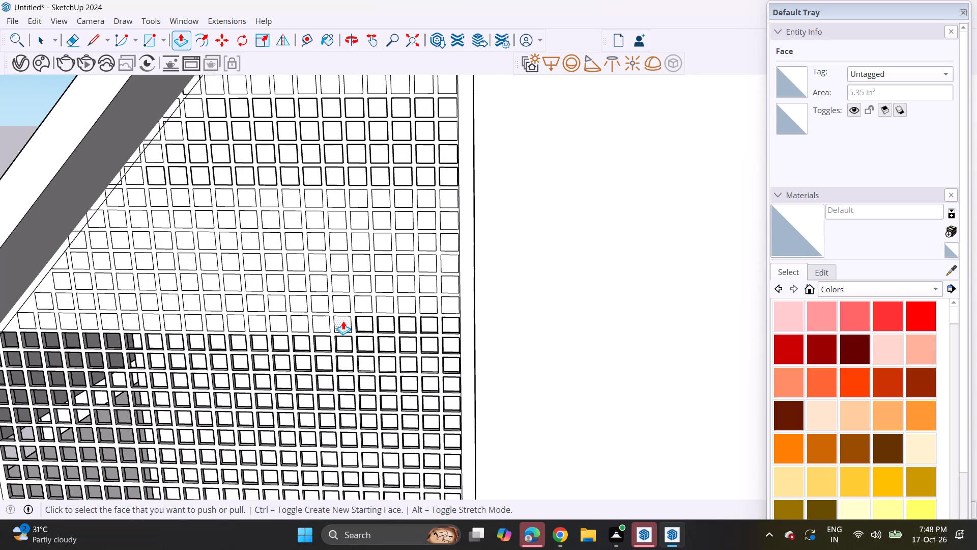
middle_drag(457, 311, 360, 313)
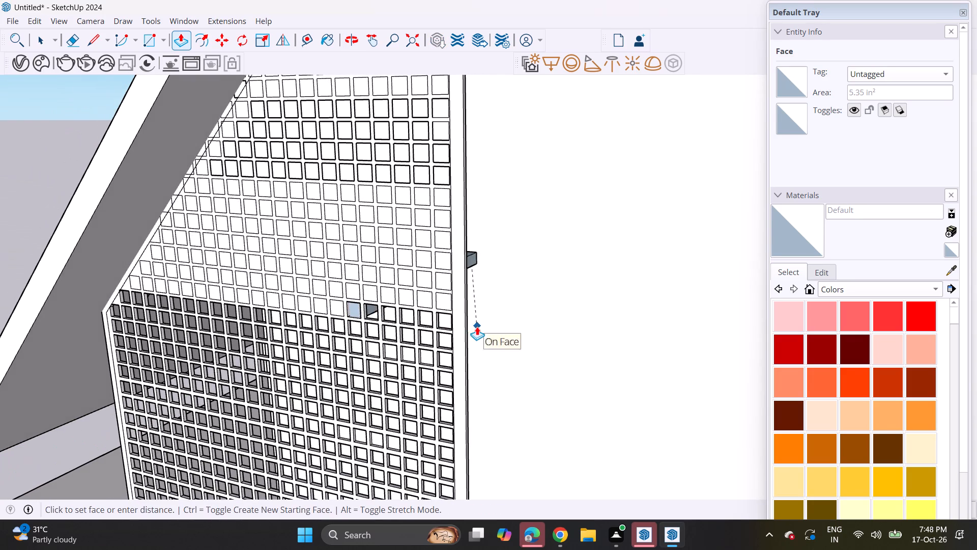
click(470, 324)
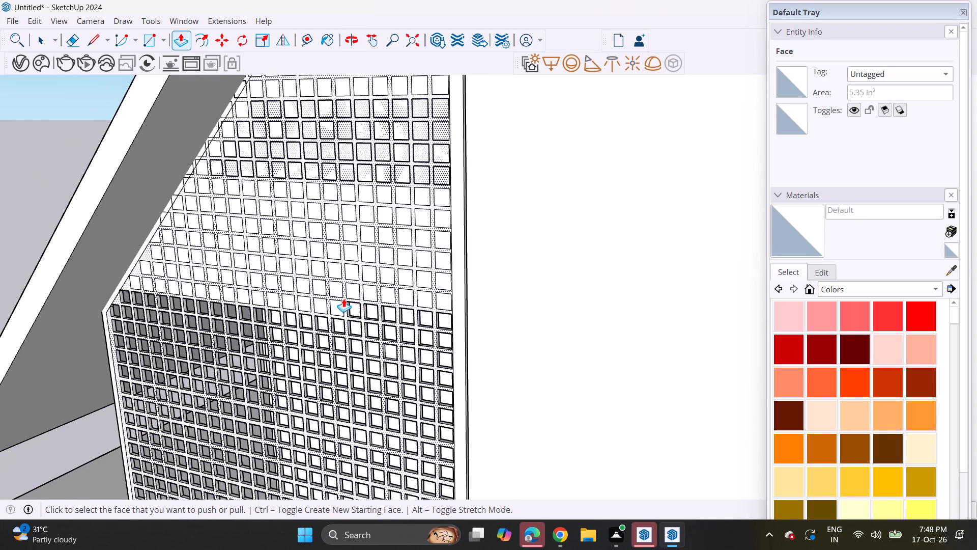
Repeat the same push depth on this row's squares from the 17th column back to the 8th column.
scroll(343, 298, up, 6)
double_click(336, 311)
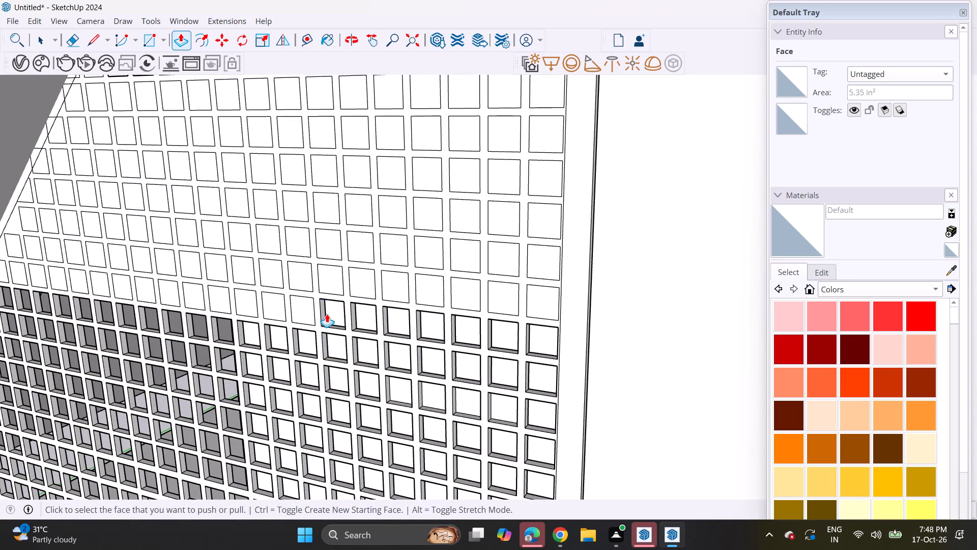
double_click(293, 310)
double_click(271, 307)
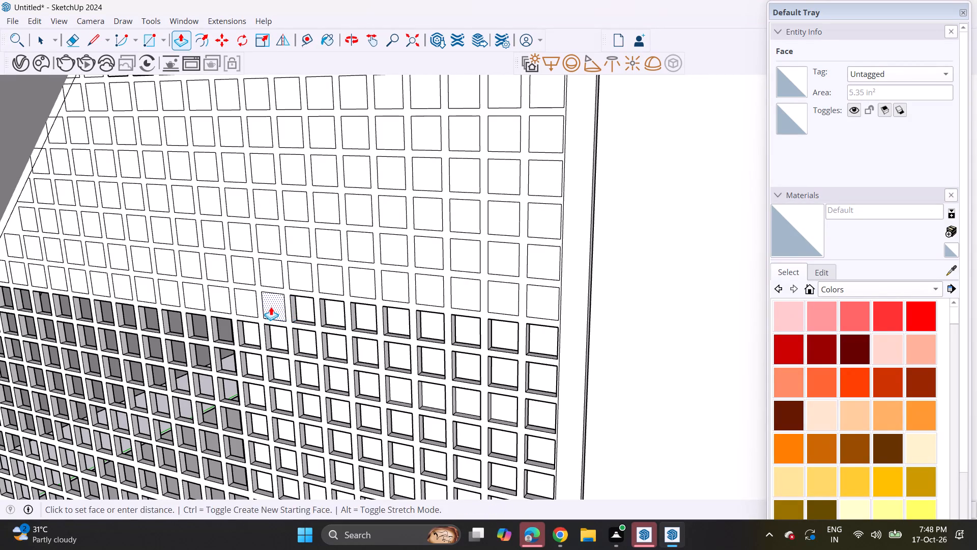
double_click(244, 298)
double_click(225, 297)
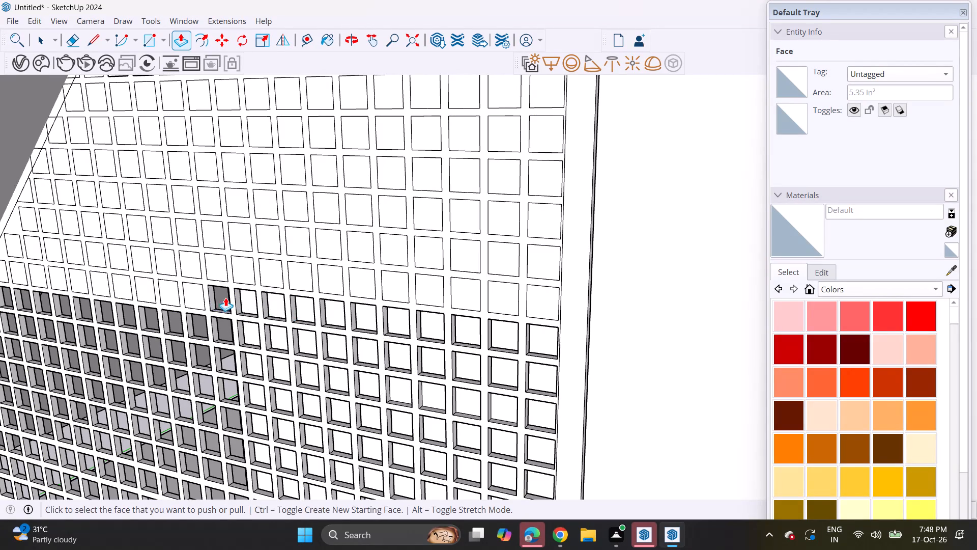
double_click(194, 295)
double_click(174, 295)
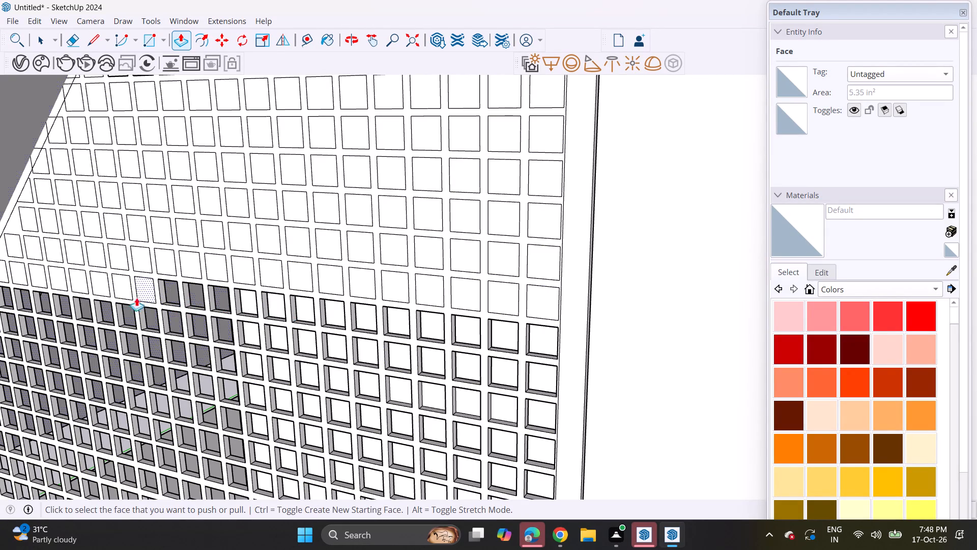
double_click(136, 284)
double_click(128, 286)
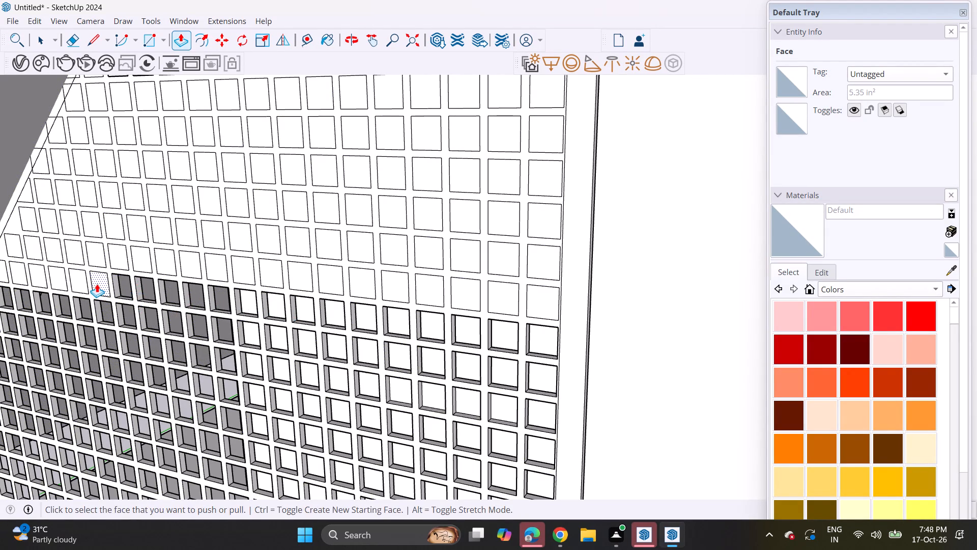
double_click(97, 284)
Push the 7th-column square in to match the neighbouring opening, and repeat that depth back to the 3rd column at the roof edge.
click(83, 279)
click(83, 278)
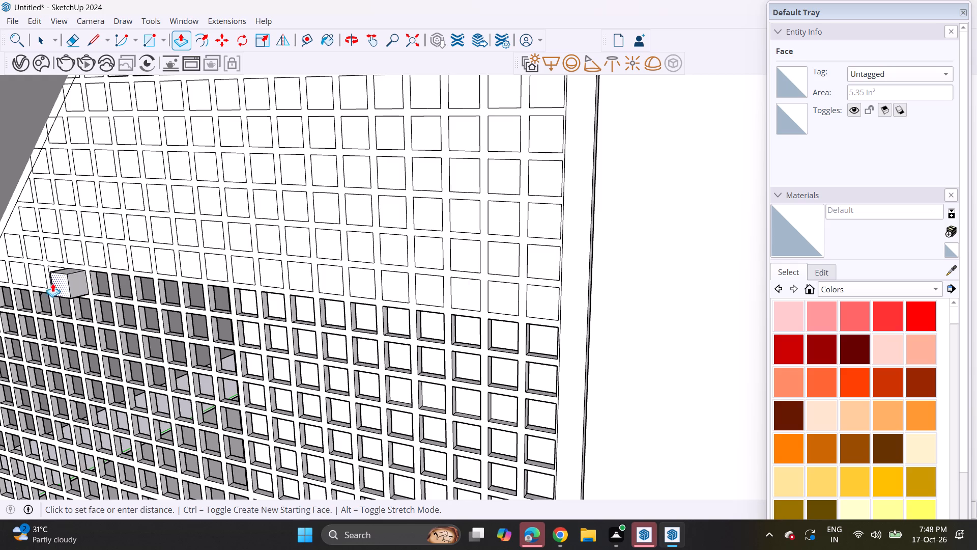
click(99, 285)
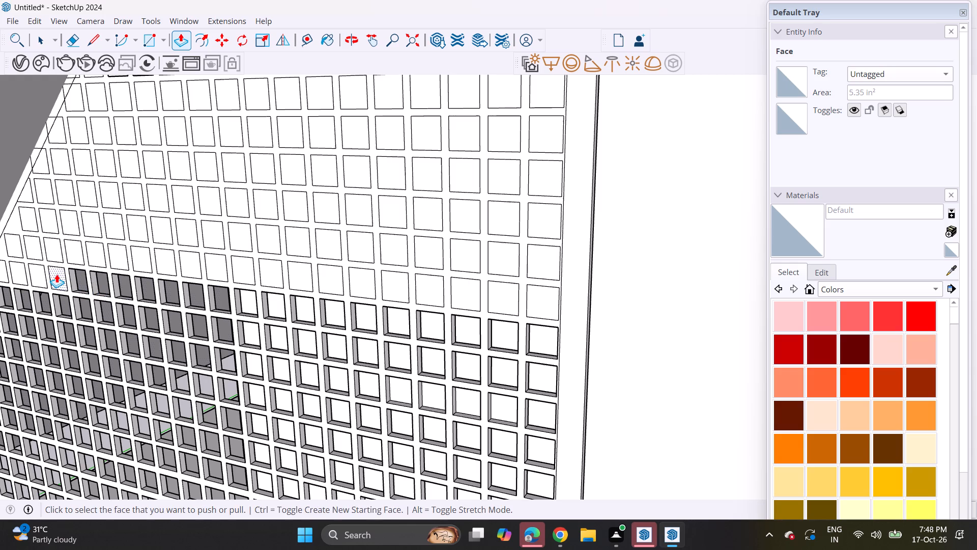
double_click(56, 273)
double_click(32, 277)
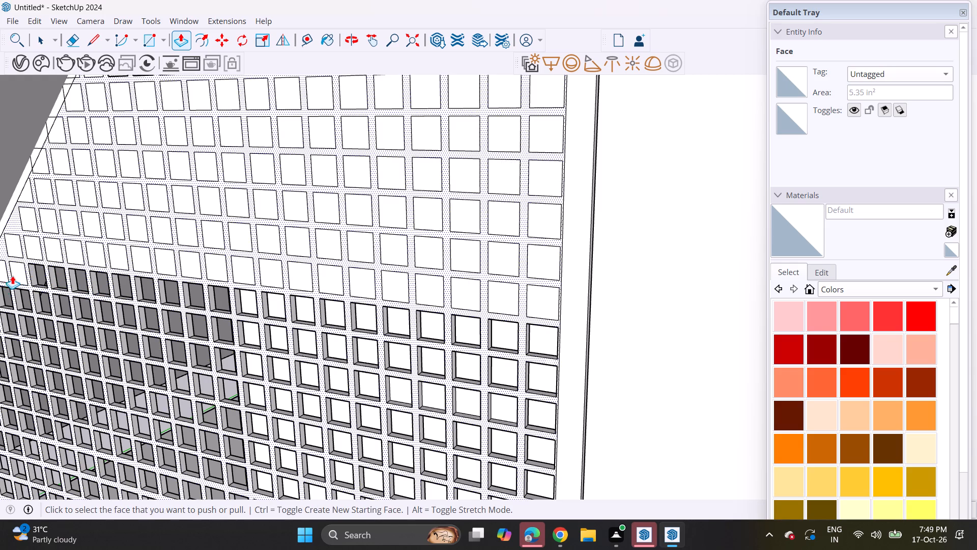
double_click(13, 274)
double_click(5, 270)
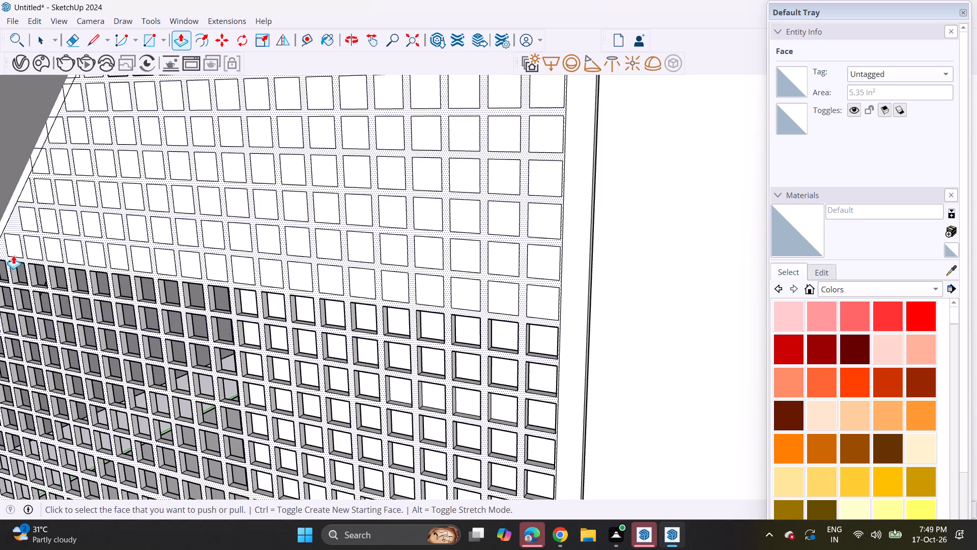
In the row above, repeat the push on the squares from the 4th column at the roof edge to the 12th column.
click(15, 246)
click(15, 246)
double_click(28, 246)
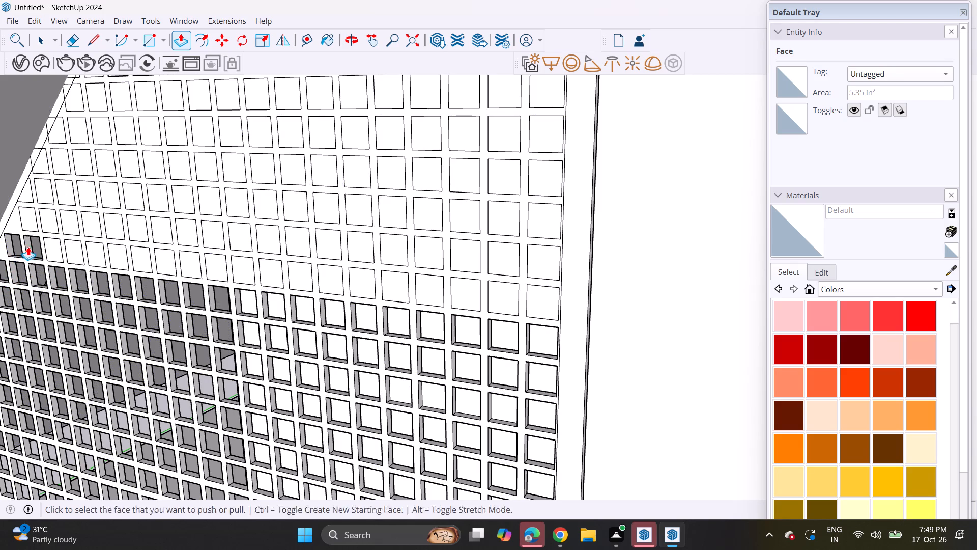
double_click(47, 251)
double_click(69, 251)
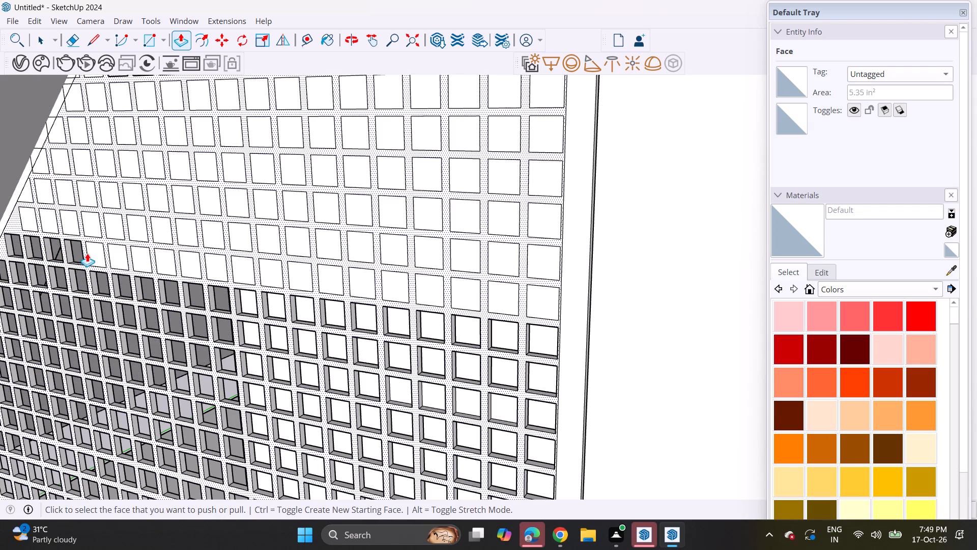
double_click(102, 252)
double_click(121, 254)
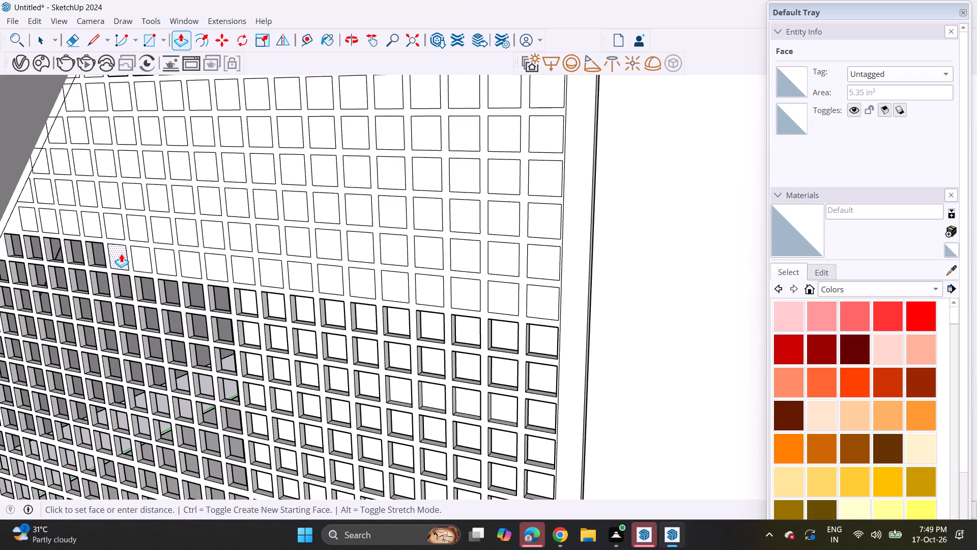
click(134, 257)
click(134, 256)
double_click(168, 264)
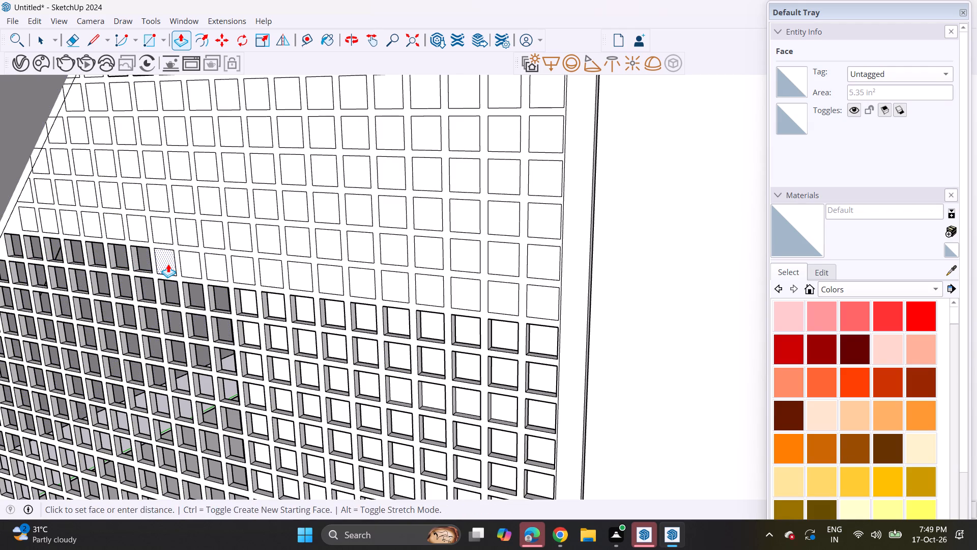
double_click(186, 266)
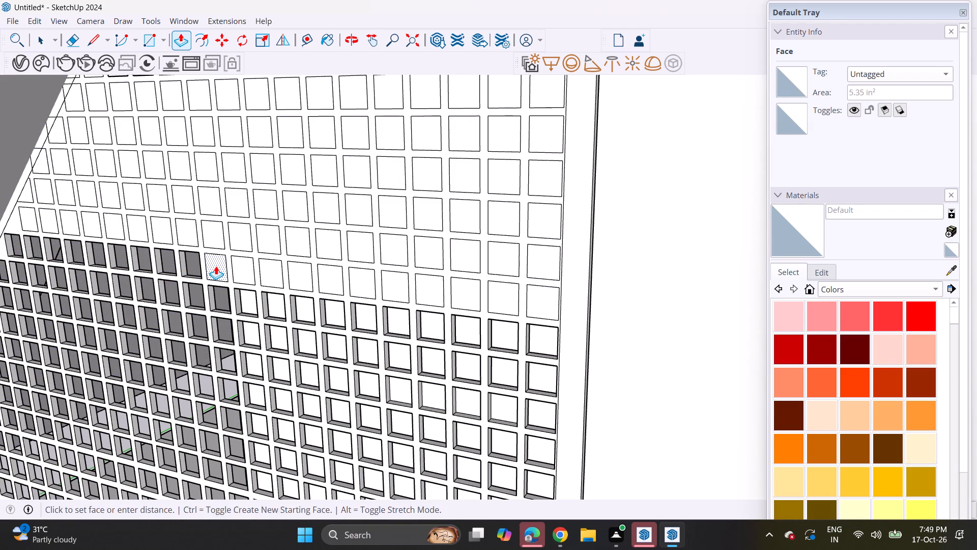
Repeat the same push depth on this row's remaining squares from the 13th column to the 23rd column.
double_click(216, 266)
double_click(234, 266)
double_click(273, 272)
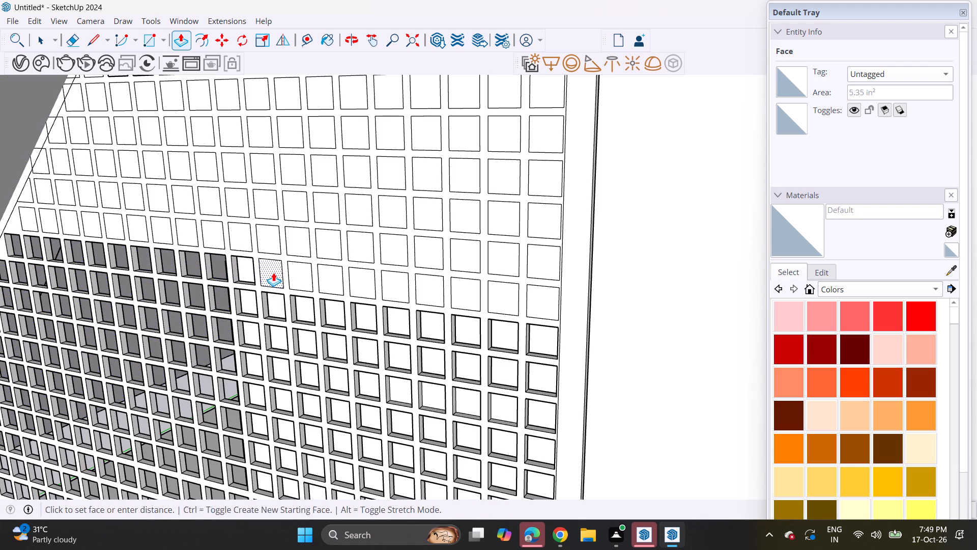
double_click(300, 275)
double_click(330, 278)
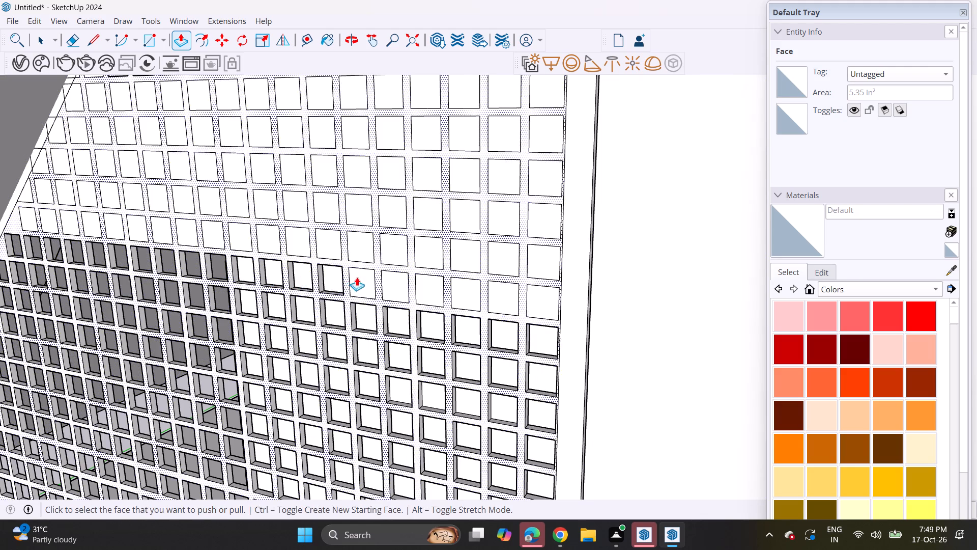
double_click(361, 279)
double_click(394, 281)
double_click(429, 284)
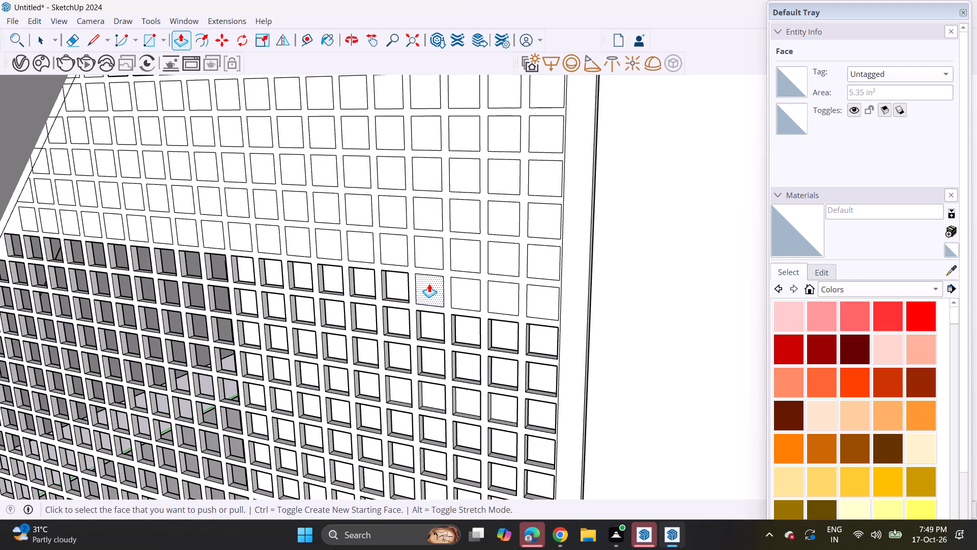
double_click(458, 287)
double_click(508, 296)
double_click(532, 296)
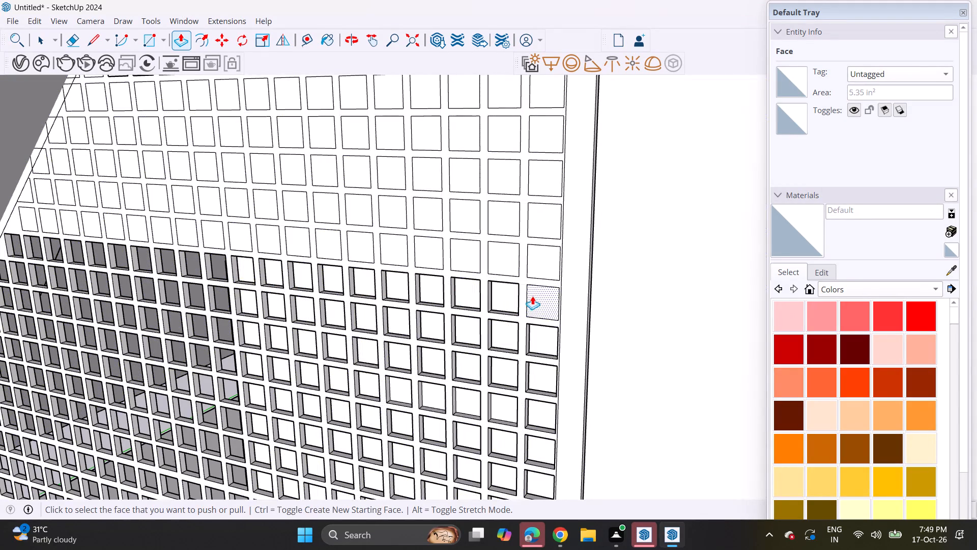
In the next row up, repeat the push on the squares from the 23rd column back to the 14th column.
click(544, 260)
click(544, 259)
double_click(509, 253)
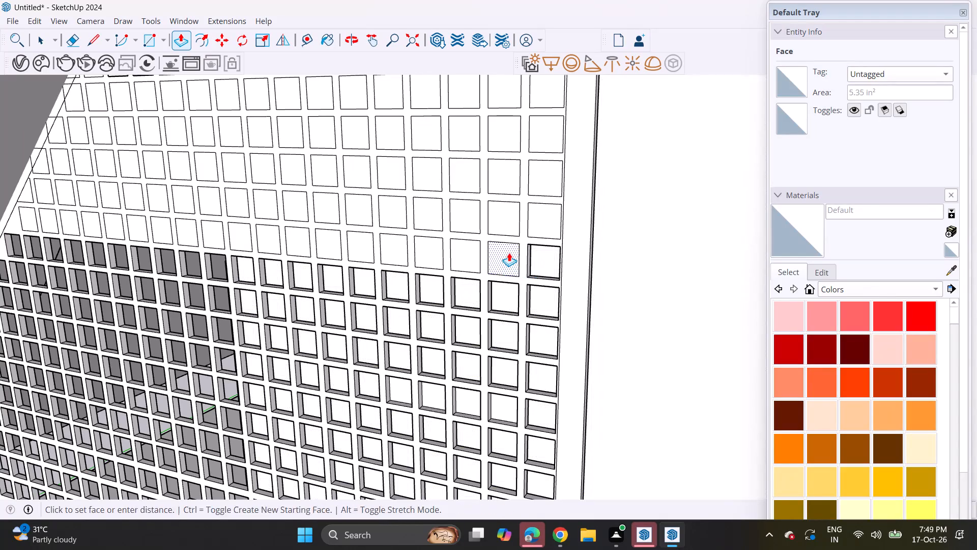
double_click(463, 256)
double_click(427, 243)
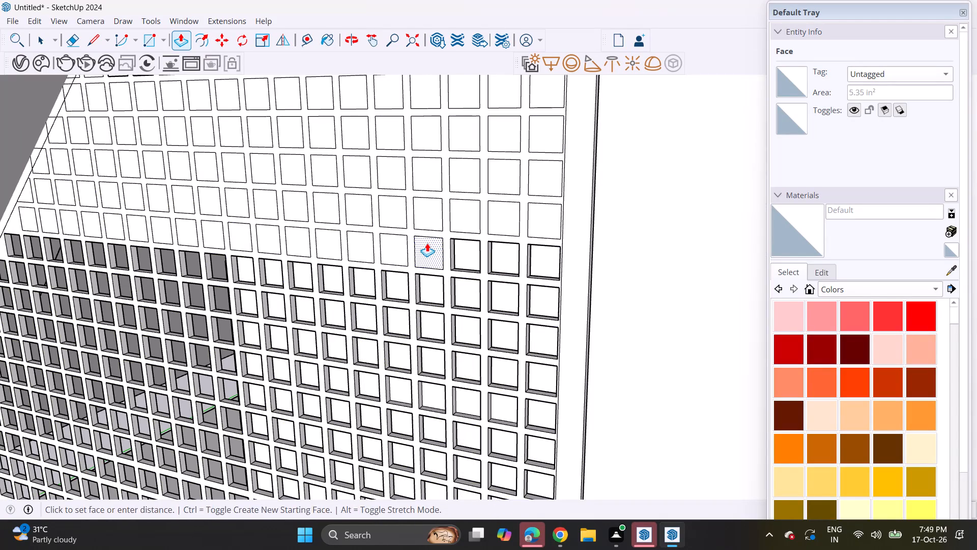
double_click(403, 254)
double_click(361, 254)
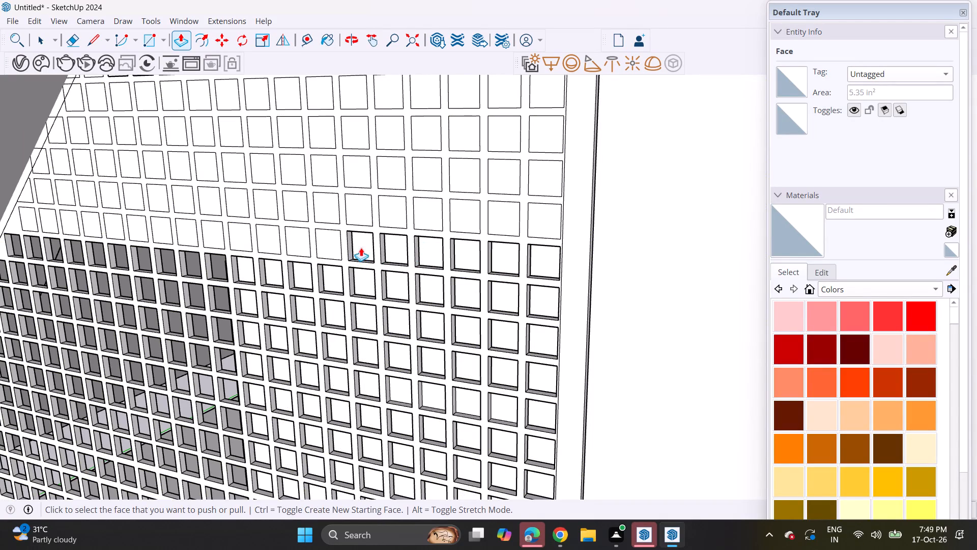
click(327, 251)
click(327, 251)
double_click(294, 241)
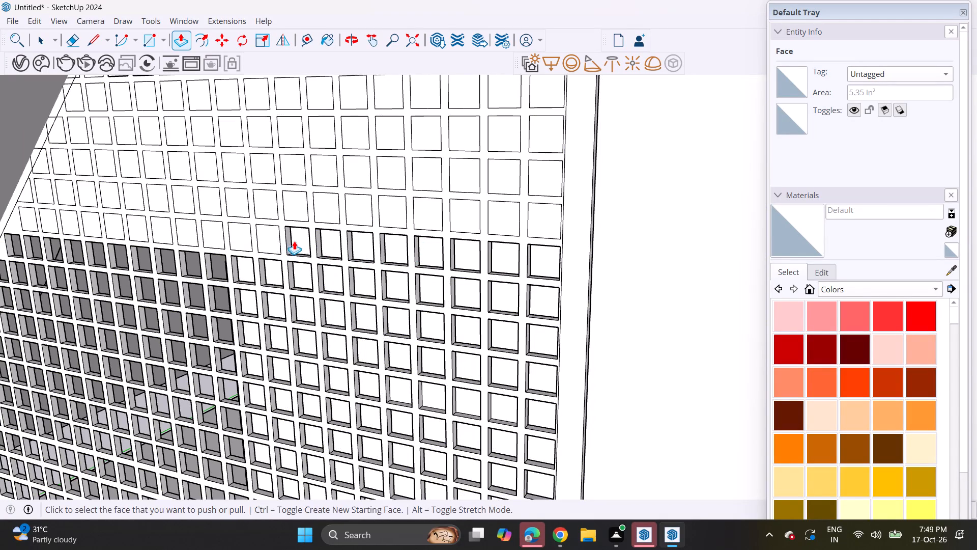
double_click(274, 237)
double_click(244, 232)
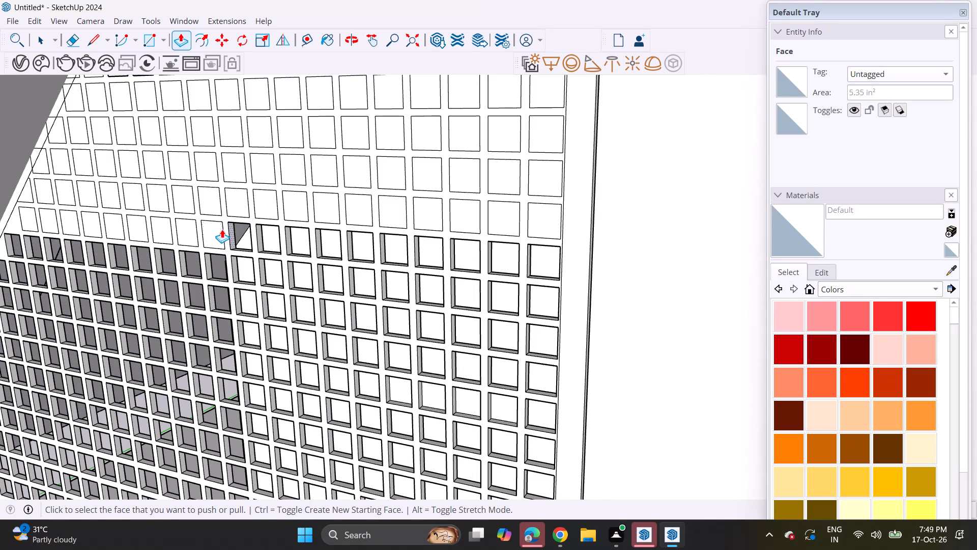
Repeat the same push depth on this row's squares from the 13th column back to the 5th column at the roof edge.
double_click(220, 229)
double_click(187, 230)
double_click(159, 225)
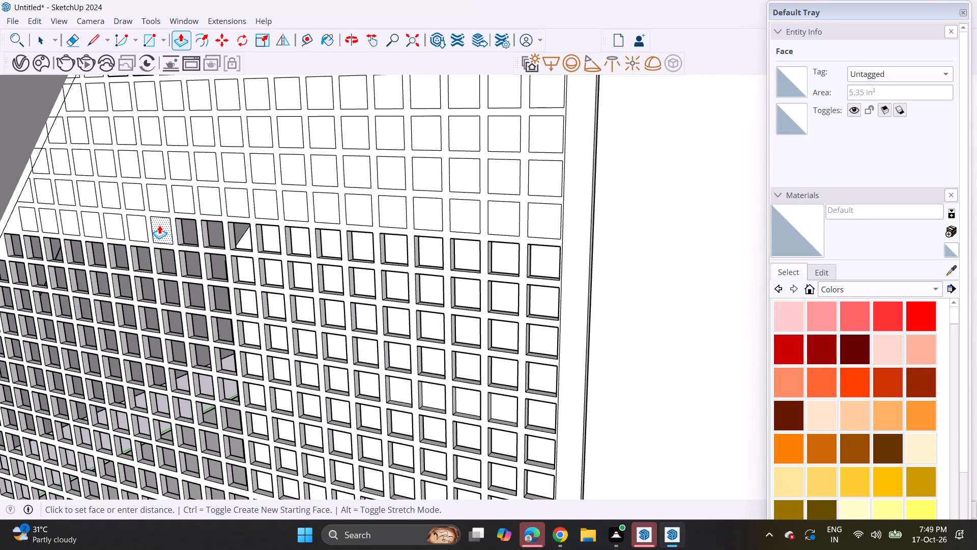
double_click(136, 226)
double_click(117, 224)
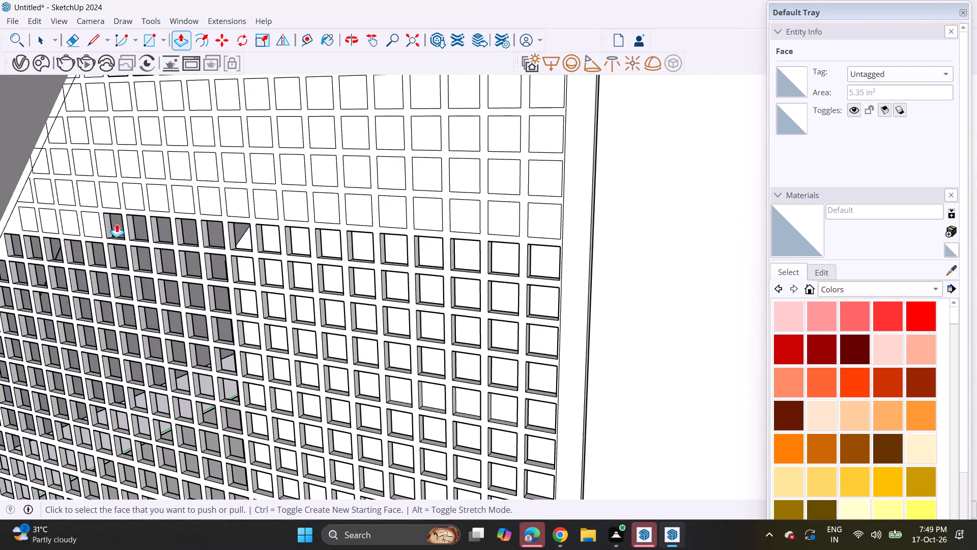
double_click(91, 222)
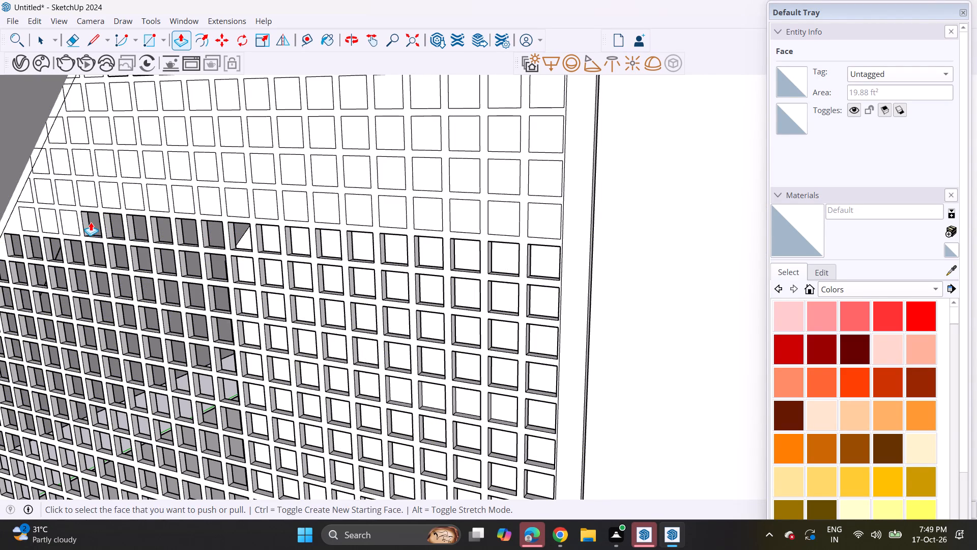
double_click(73, 220)
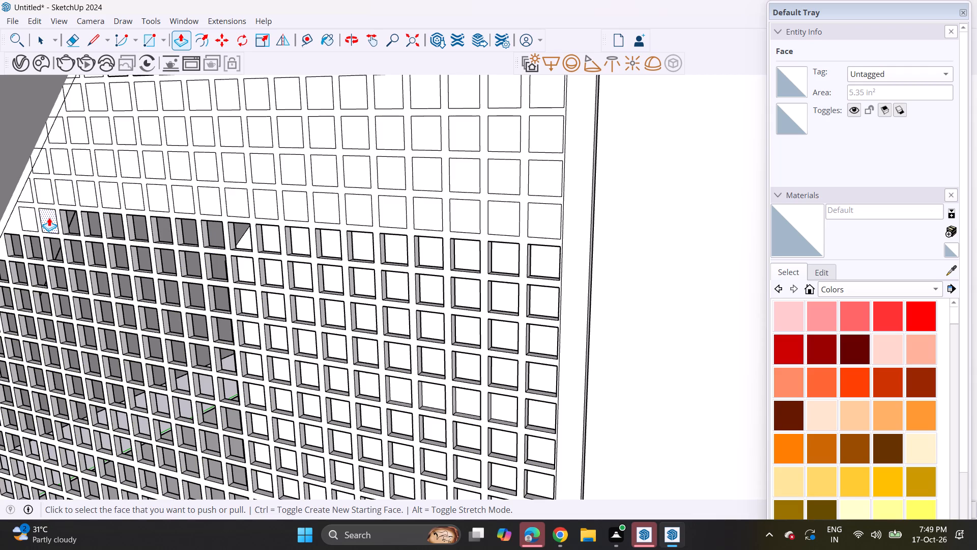
click(49, 217)
click(49, 217)
triple_click(28, 213)
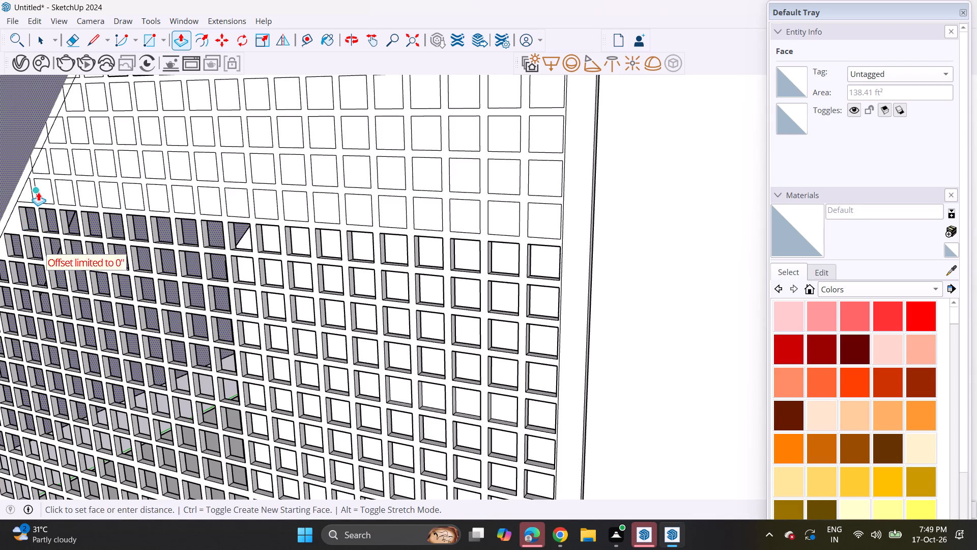
key(Escape)
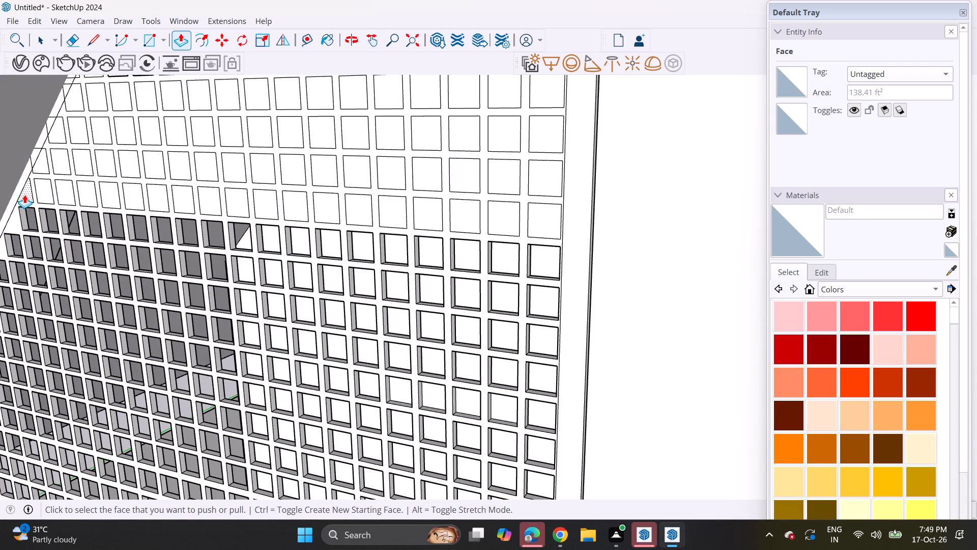
In the next row up, repeat the push on the 5th to 12th columns' squares, plus the 6th-column square in the row above it.
double_click(24, 195)
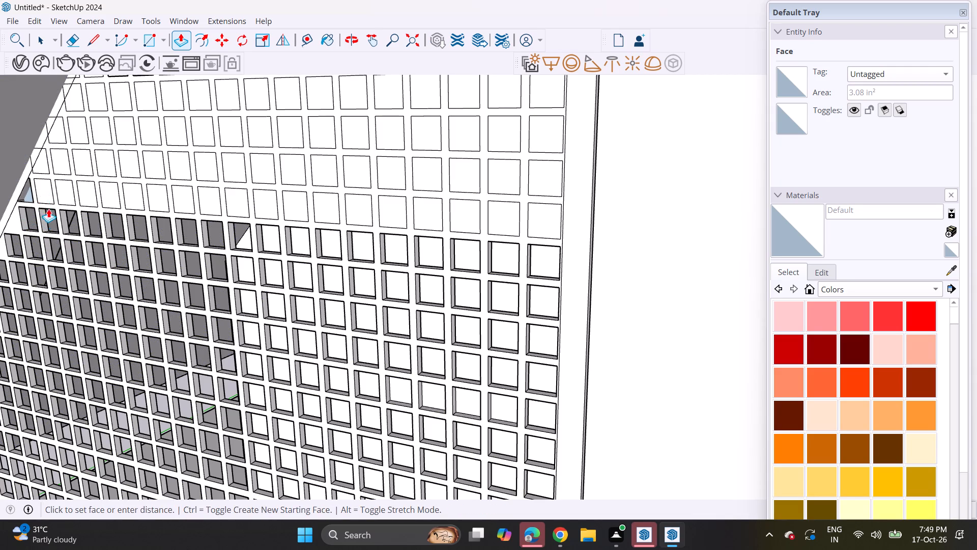
click(48, 217)
double_click(46, 187)
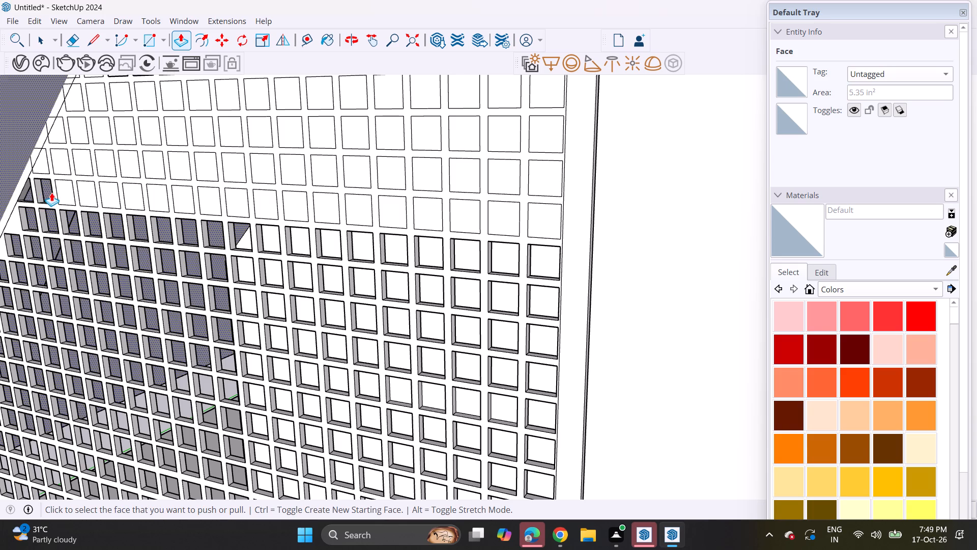
double_click(45, 162)
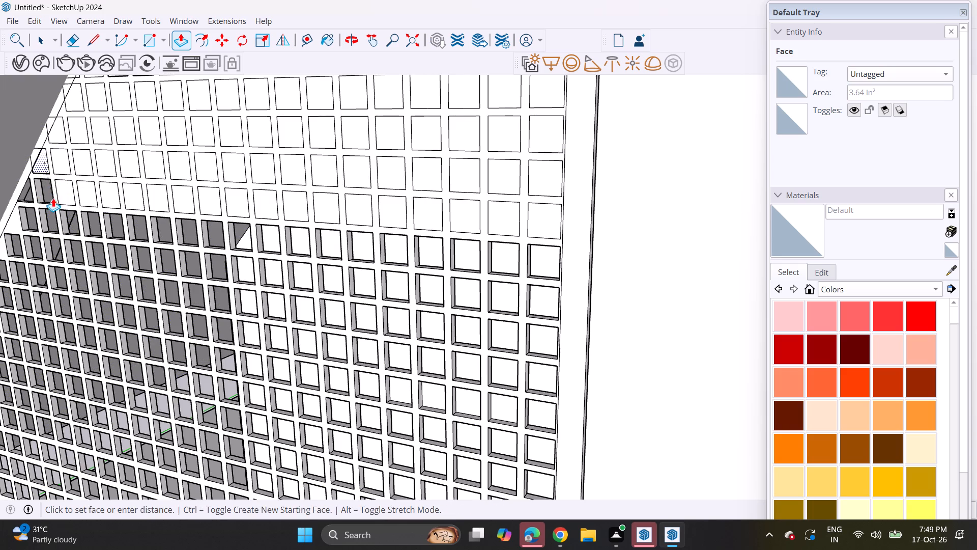
click(44, 191)
double_click(63, 185)
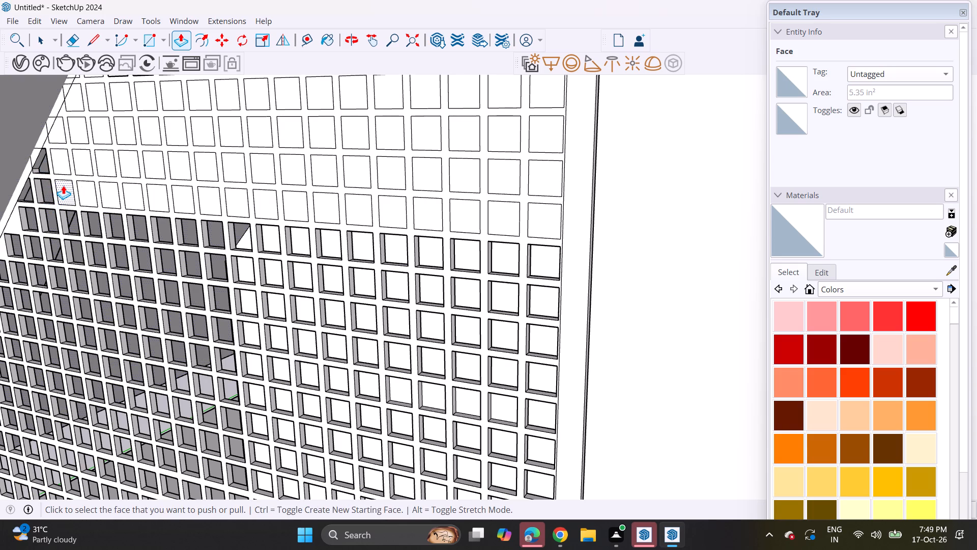
double_click(87, 188)
double_click(103, 190)
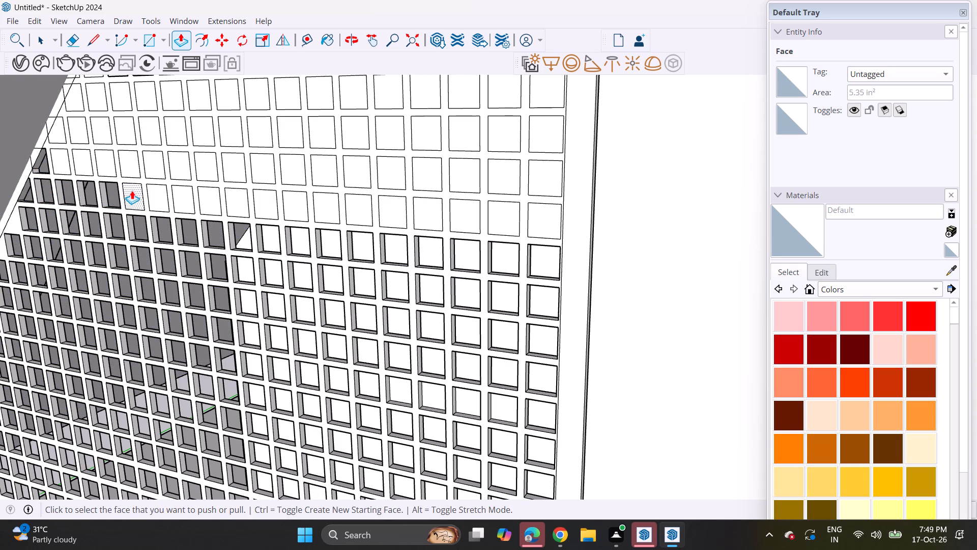
double_click(133, 191)
double_click(162, 196)
double_click(177, 197)
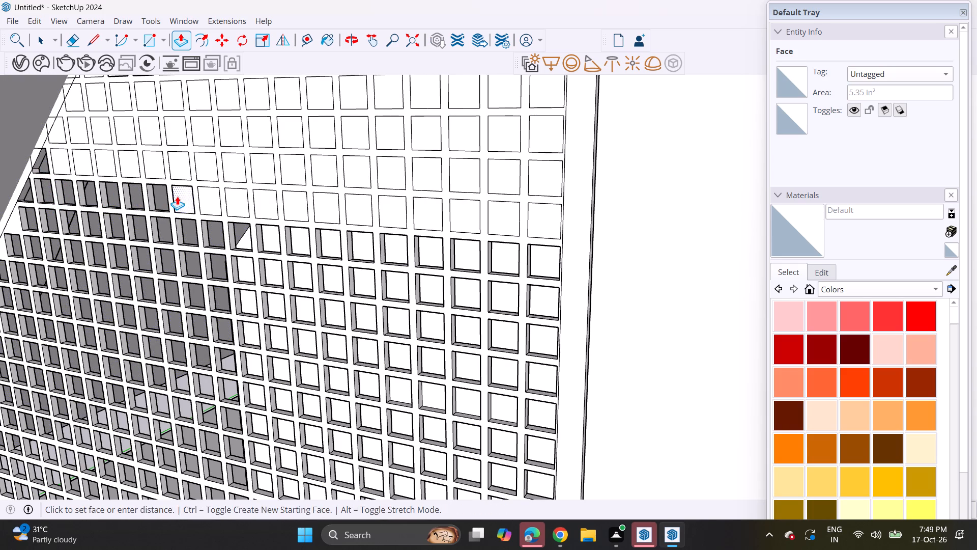
click(186, 228)
Repeat the same push depth on this row's remaining squares from the 13th column to the 23rd column.
click(216, 198)
click(216, 198)
double_click(234, 195)
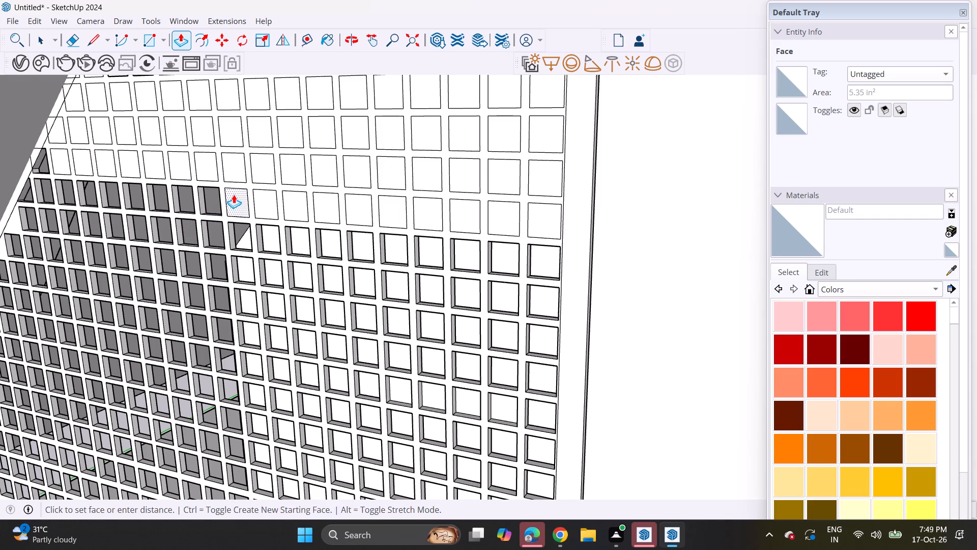
double_click(268, 198)
double_click(290, 200)
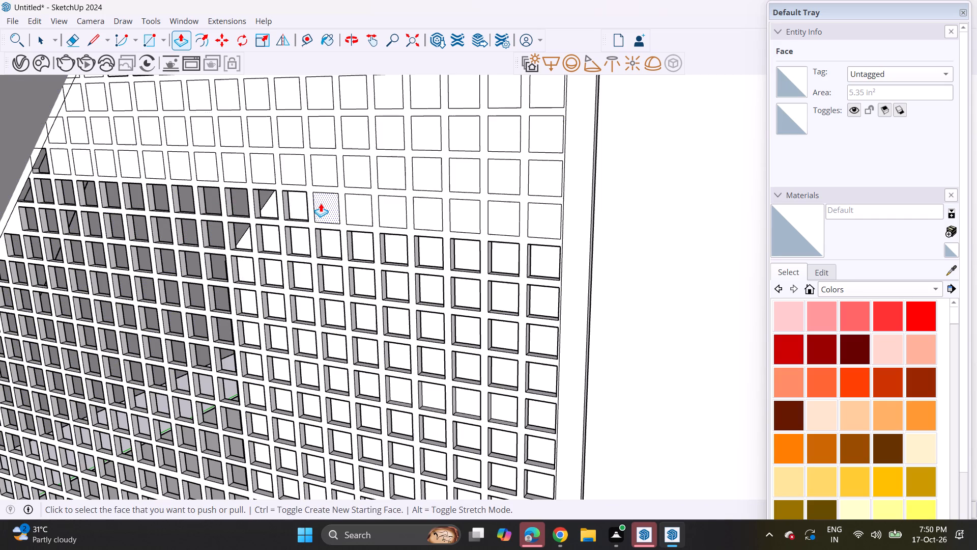
double_click(321, 203)
double_click(367, 204)
double_click(391, 213)
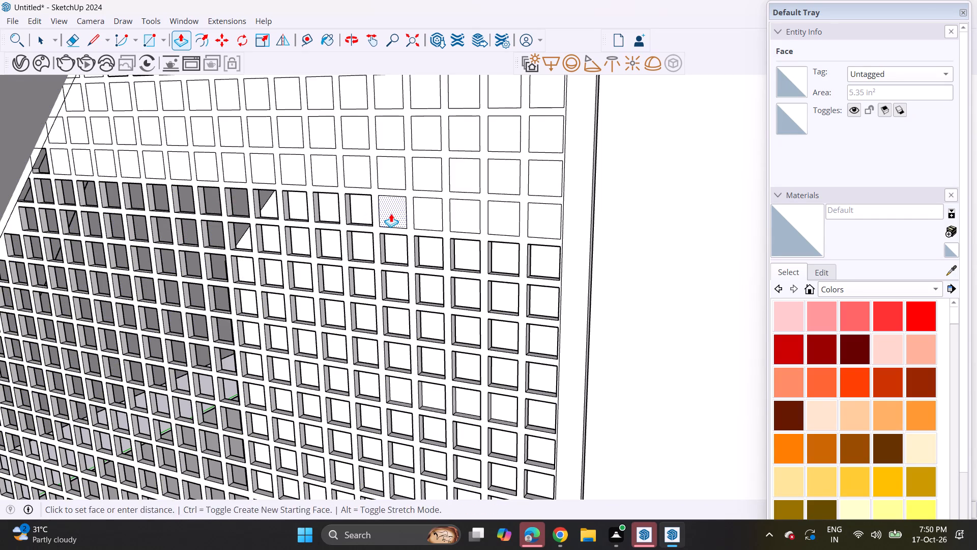
double_click(421, 212)
double_click(466, 210)
double_click(510, 222)
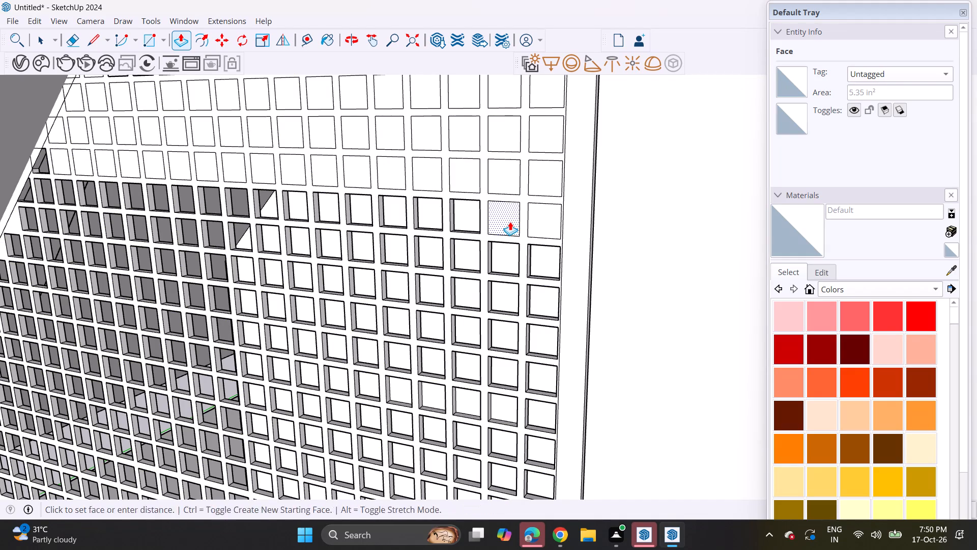
double_click(542, 224)
In the next three rows up, repeat the push on the squares of the 23rd, 22nd and 21st columns.
middle_drag(551, 228, 433, 204)
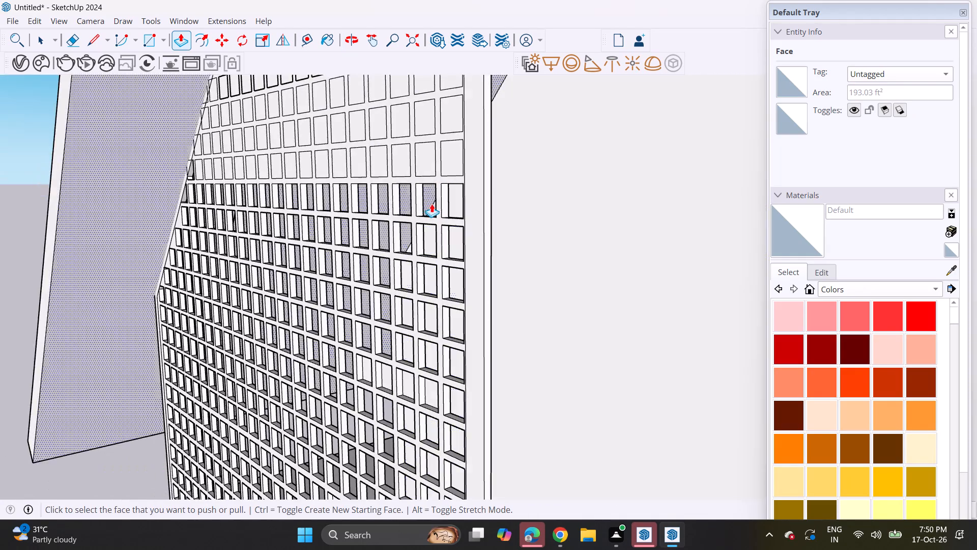
scroll(370, 175, down, 3)
middle_drag(395, 156, 395, 269)
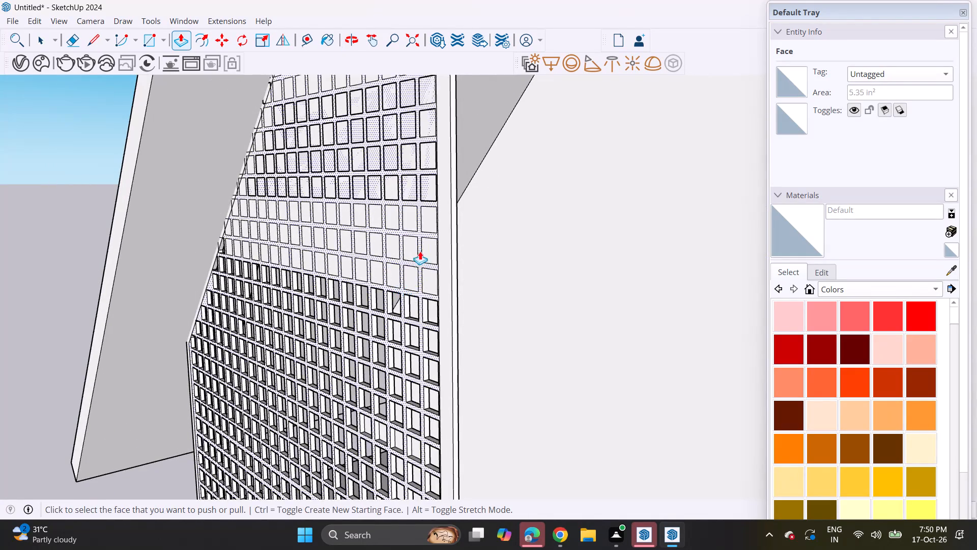
scroll(425, 268, up, 3)
double_click(434, 286)
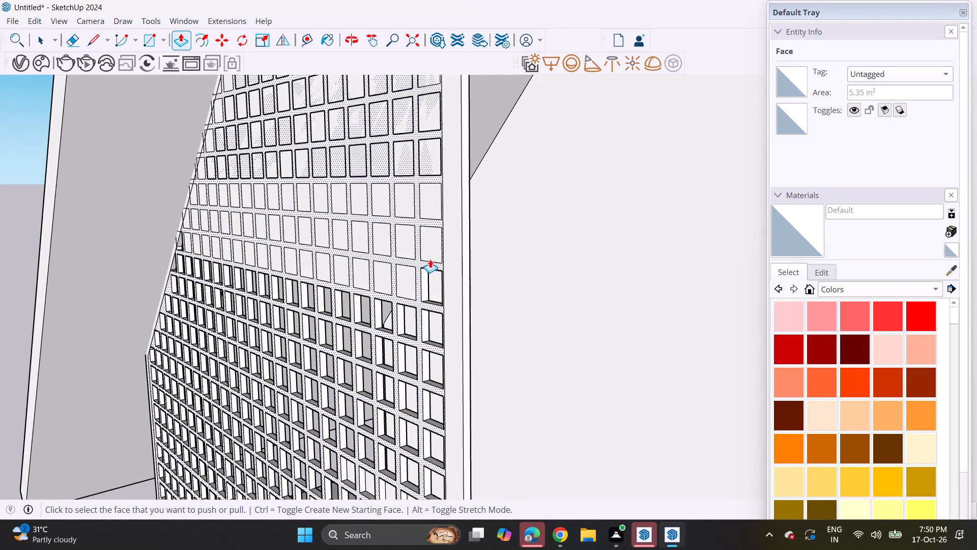
double_click(433, 246)
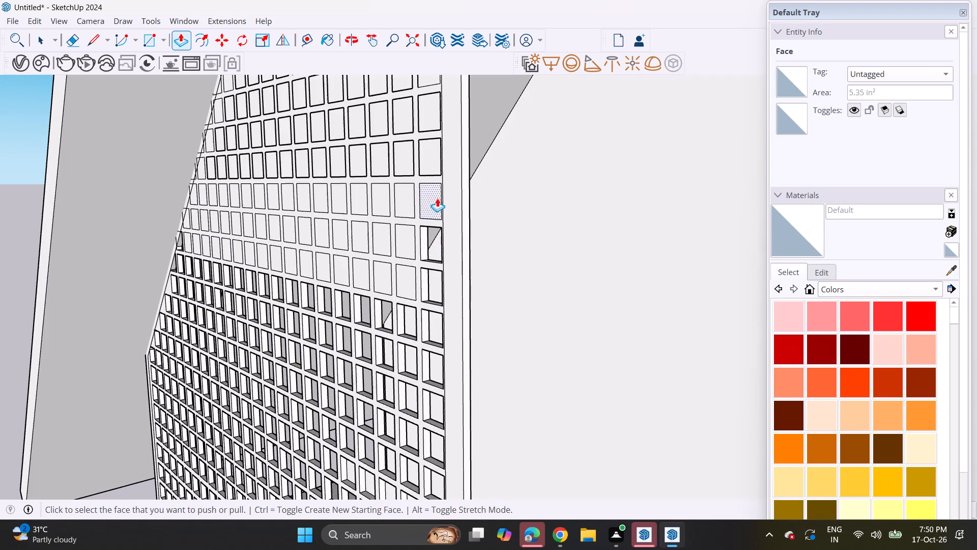
double_click(437, 197)
double_click(411, 192)
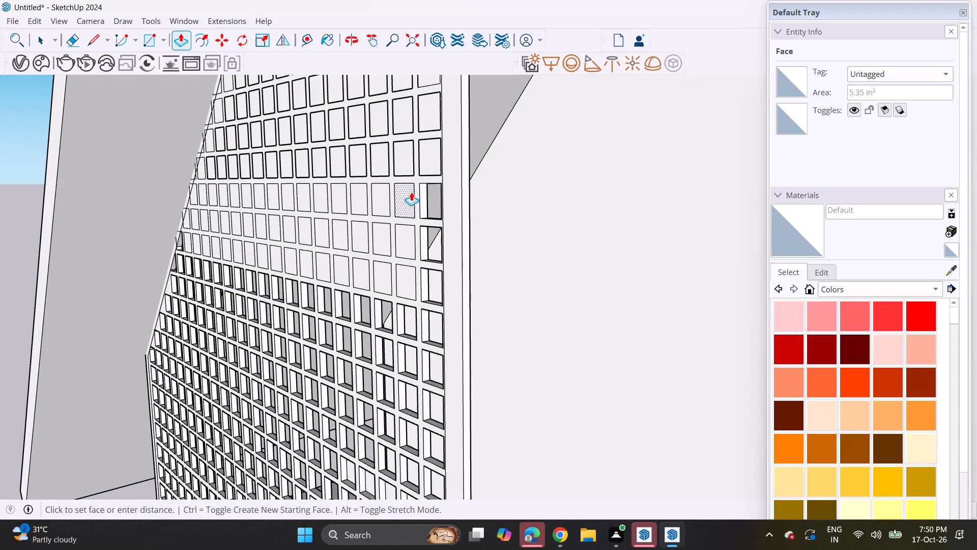
double_click(399, 227)
double_click(401, 271)
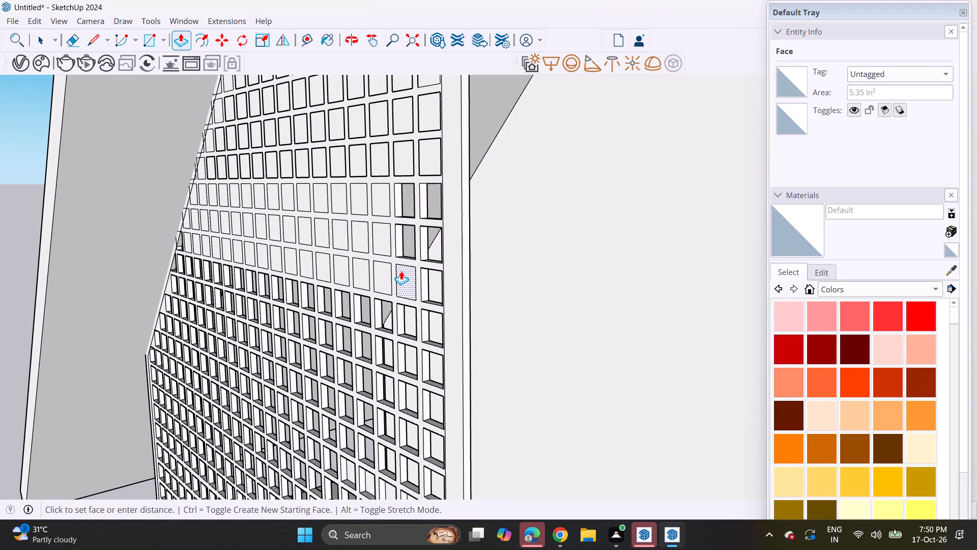
double_click(378, 282)
double_click(385, 237)
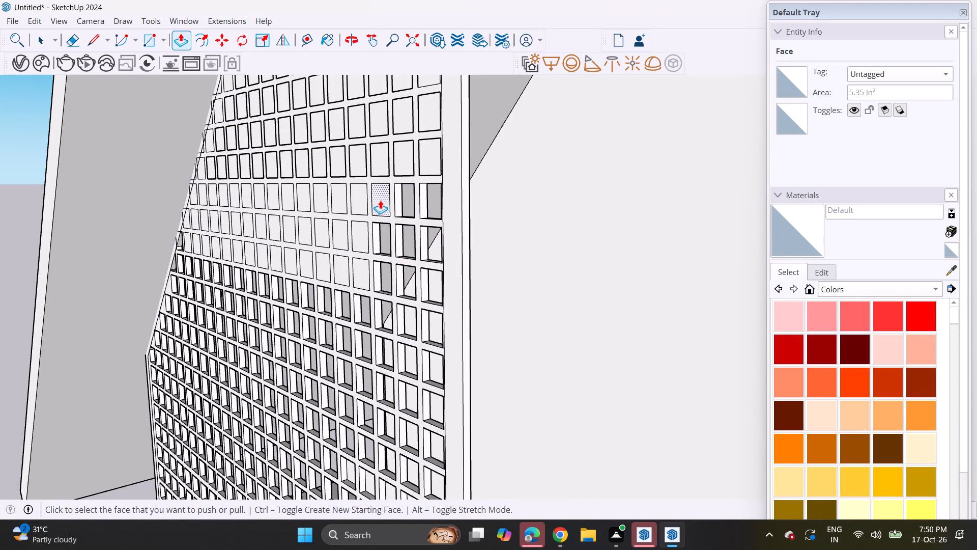
double_click(380, 199)
Repeat the same push depth on these three rows' squares in the 20th and 19th columns.
double_click(361, 196)
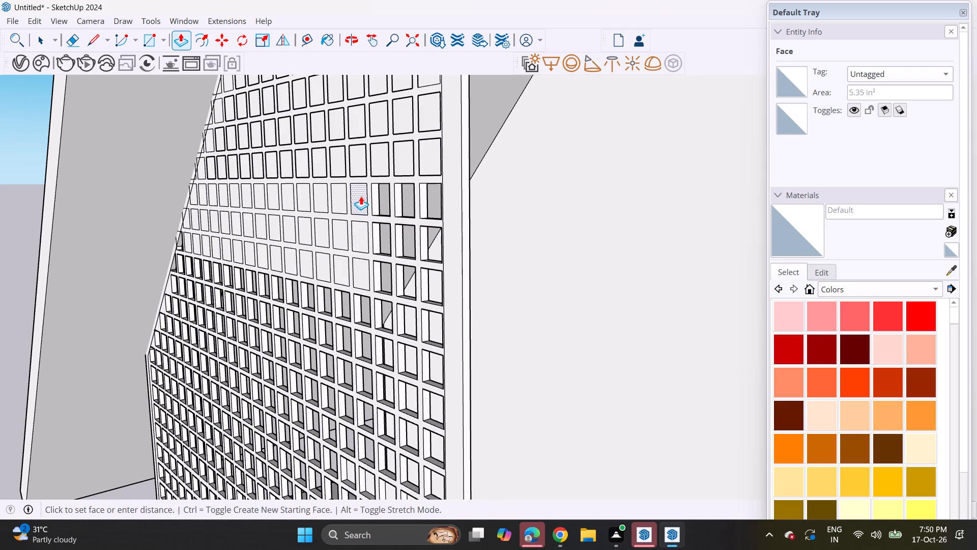
double_click(357, 232)
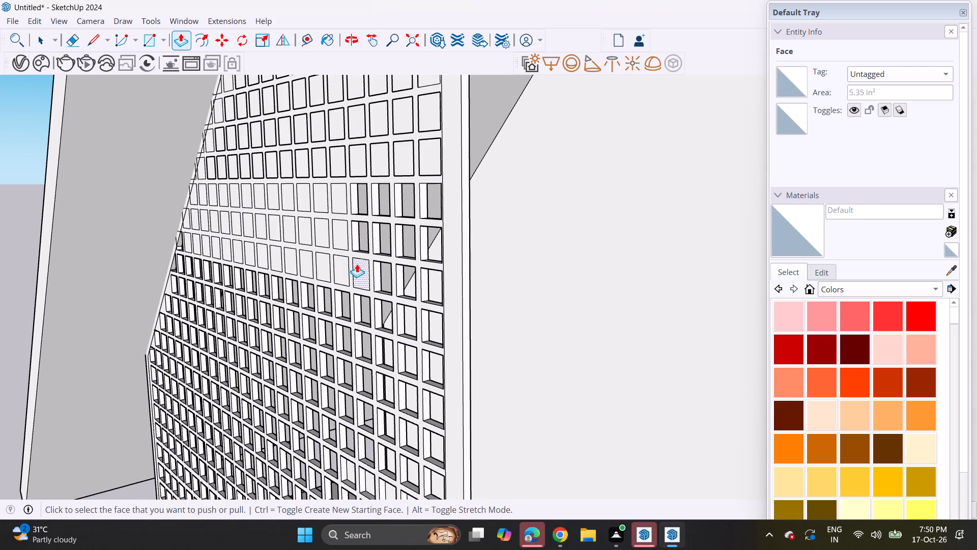
double_click(357, 264)
double_click(337, 260)
click(343, 220)
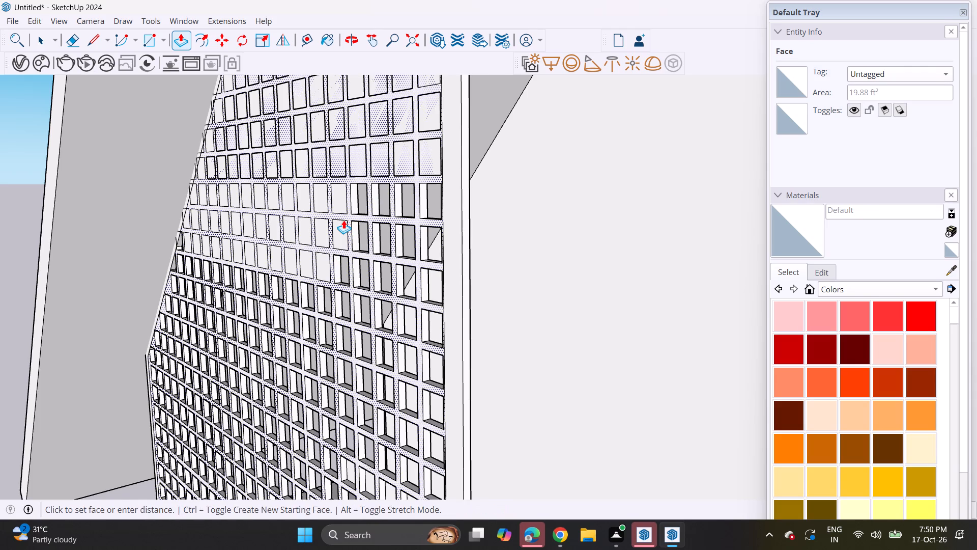
key(Escape)
click(343, 234)
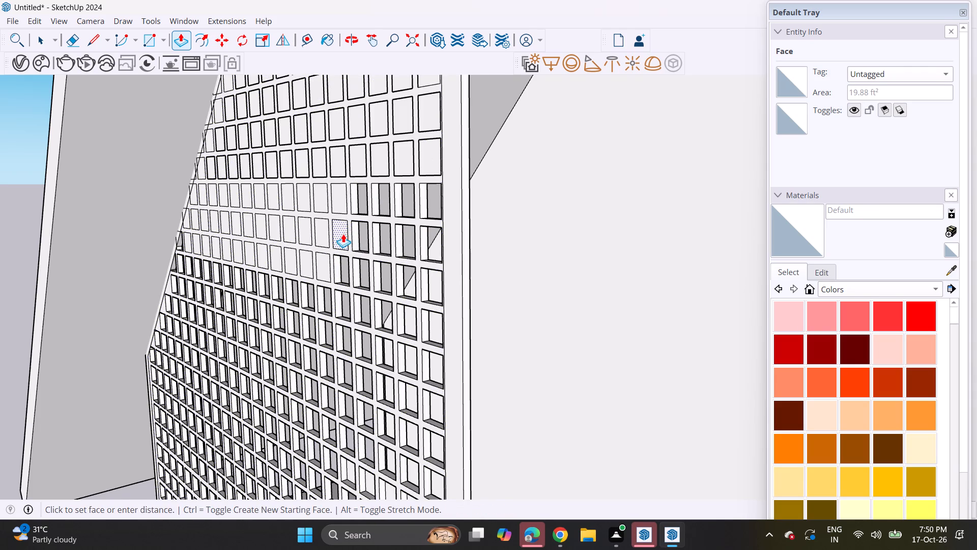
click(361, 273)
click(344, 201)
click(344, 201)
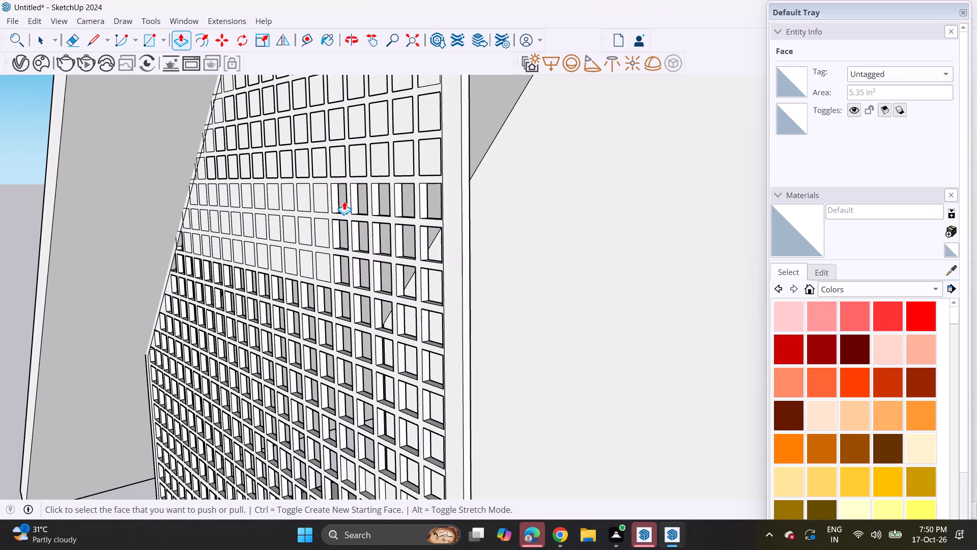
Repeat the same push depth on these three rows' squares in the 18th and 17th columns.
double_click(317, 199)
double_click(327, 224)
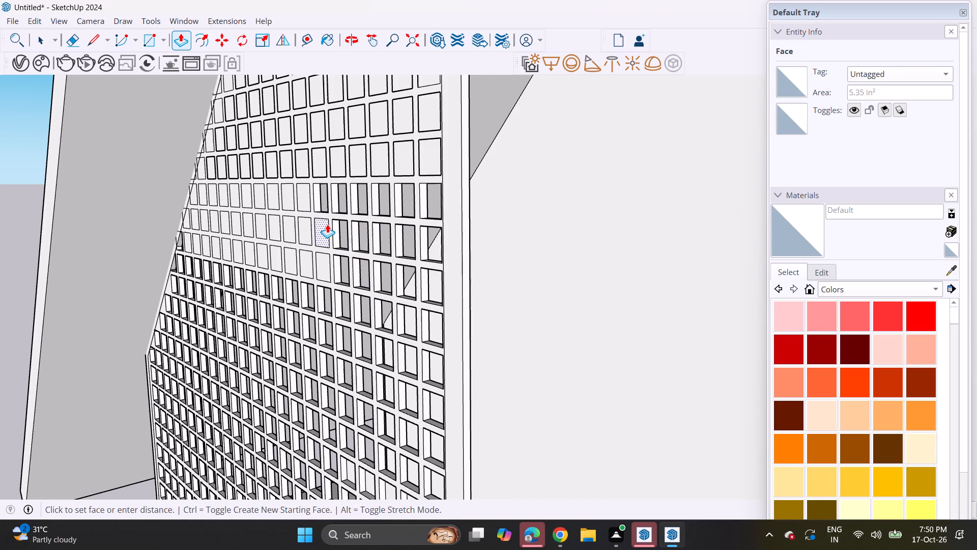
double_click(324, 255)
double_click(304, 252)
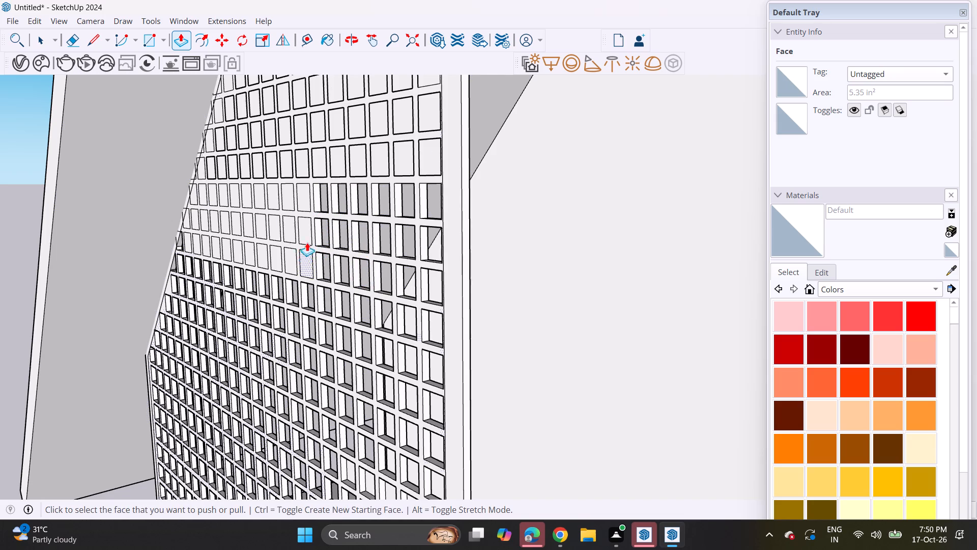
double_click(307, 222)
double_click(305, 198)
In the uppermost of these three rows, repeat the push on the squares from the 16th column back to the 10th column.
double_click(291, 194)
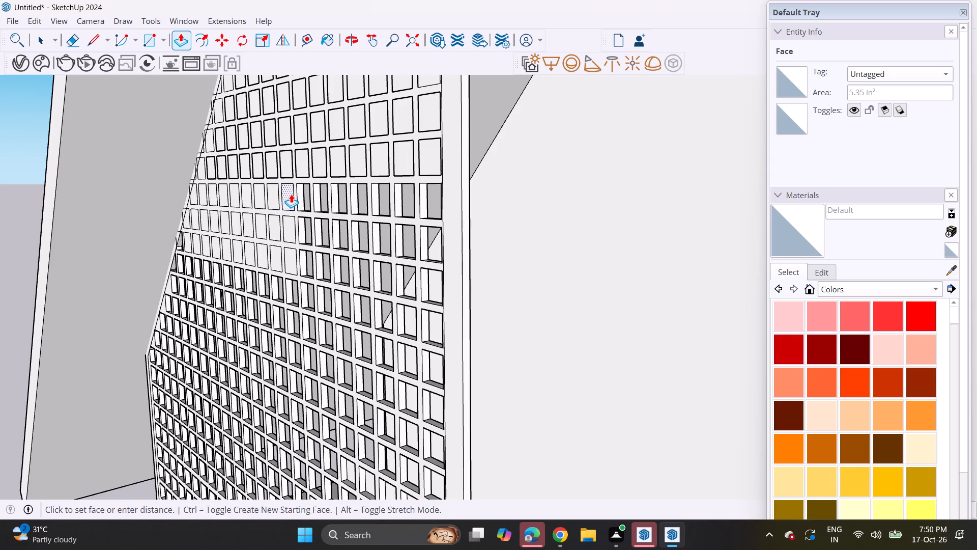
double_click(275, 191)
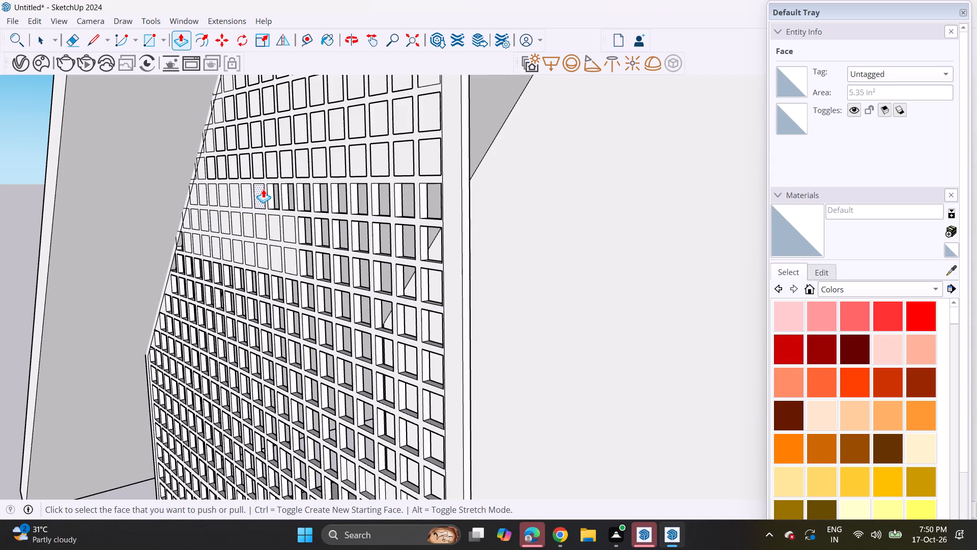
double_click(263, 189)
double_click(247, 194)
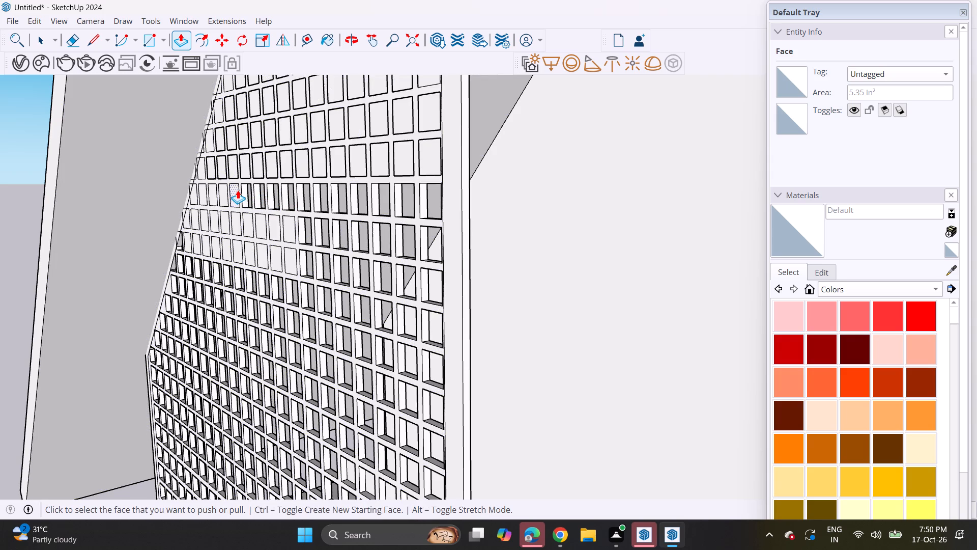
double_click(237, 189)
double_click(225, 190)
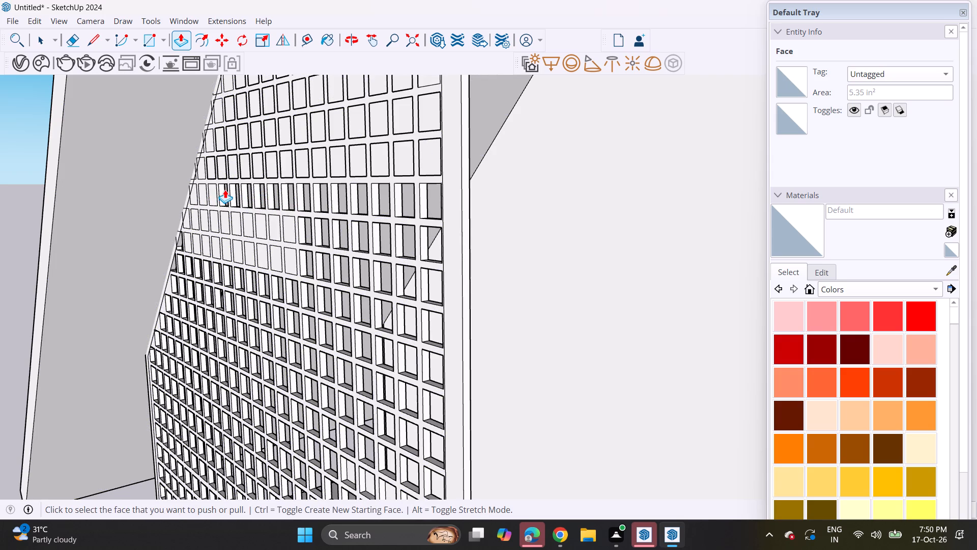
double_click(211, 190)
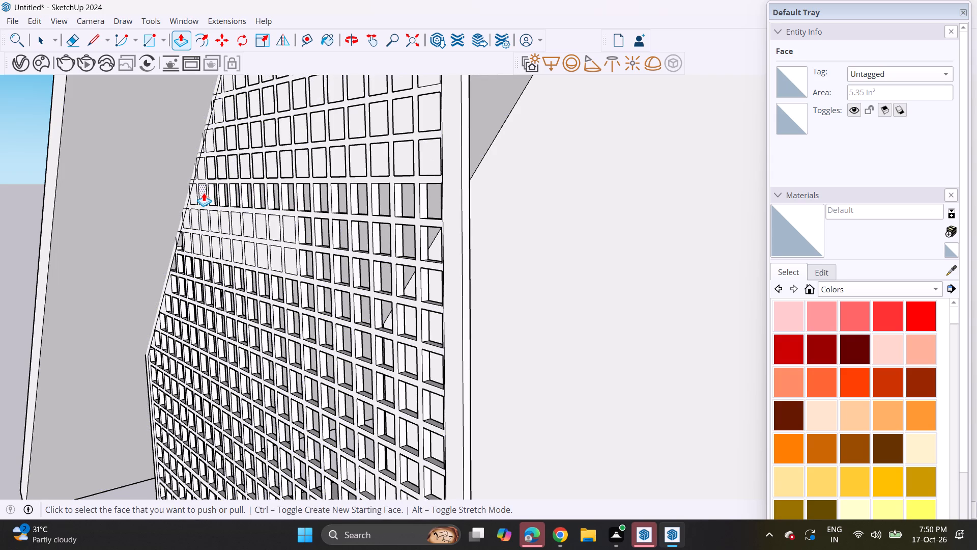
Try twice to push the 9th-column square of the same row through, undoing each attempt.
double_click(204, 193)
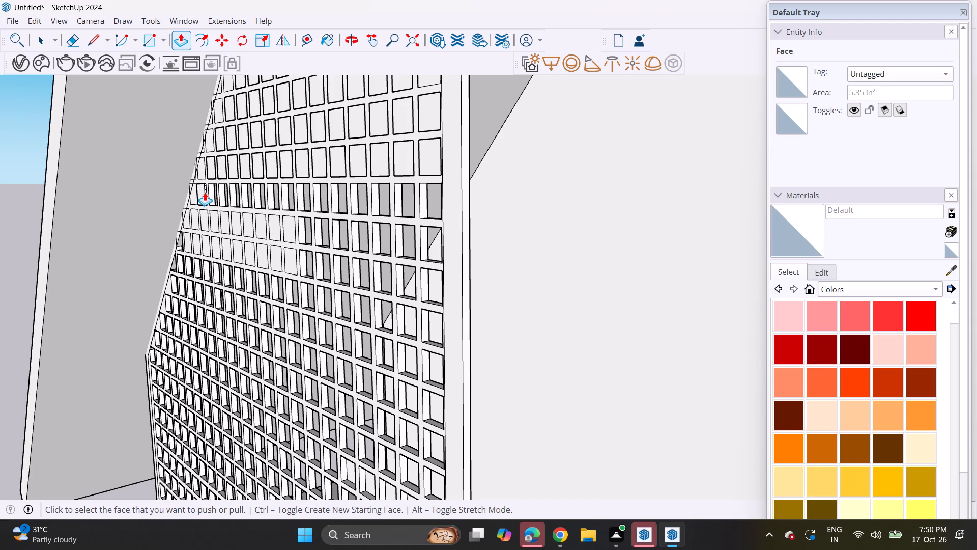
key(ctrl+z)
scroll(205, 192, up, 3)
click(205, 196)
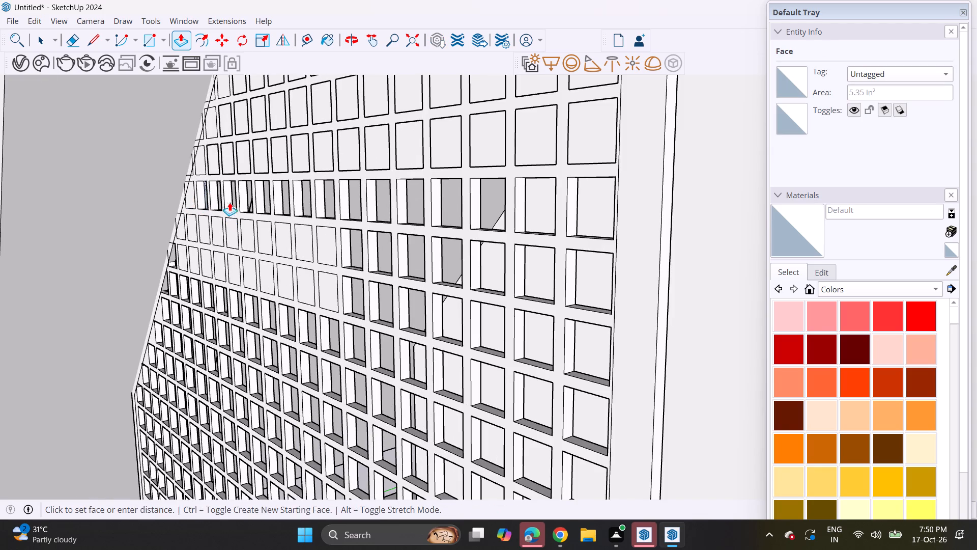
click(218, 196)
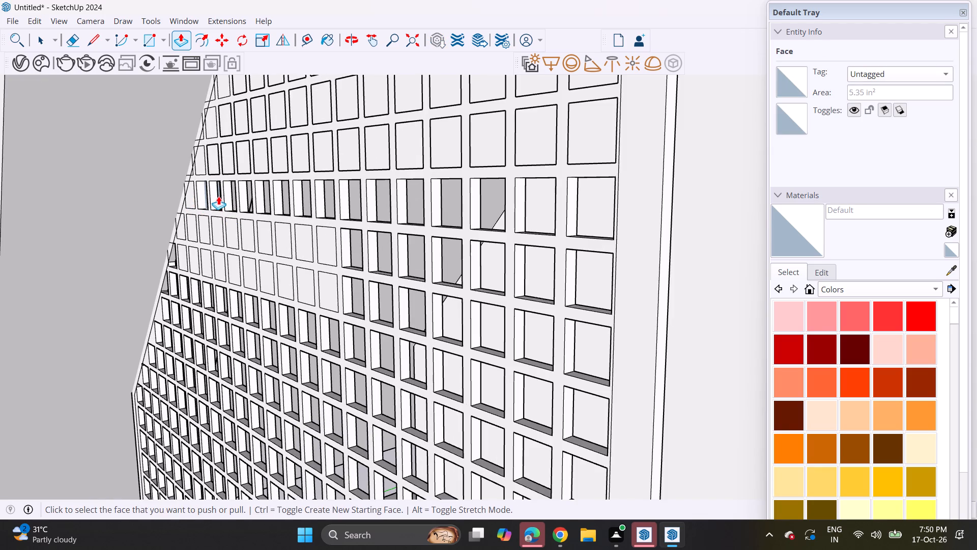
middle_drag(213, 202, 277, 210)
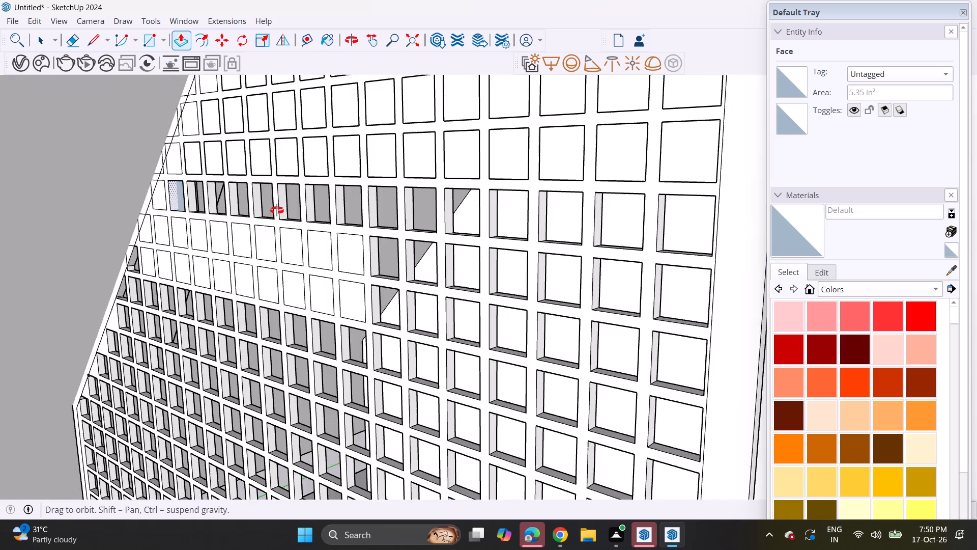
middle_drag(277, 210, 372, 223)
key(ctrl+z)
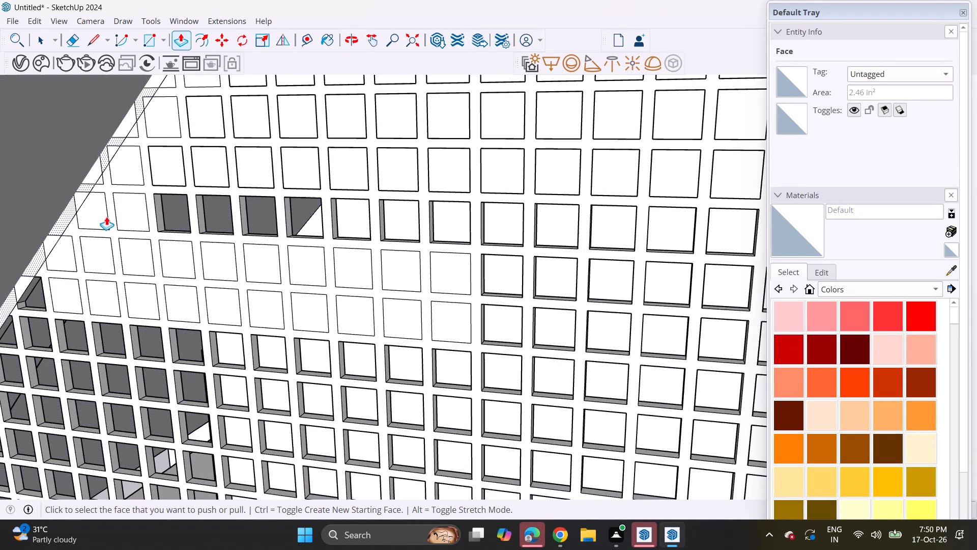
Push the 9th- and 8th-column squares through, finishing the uppermost of the three rows up to the roof edge.
click(133, 216)
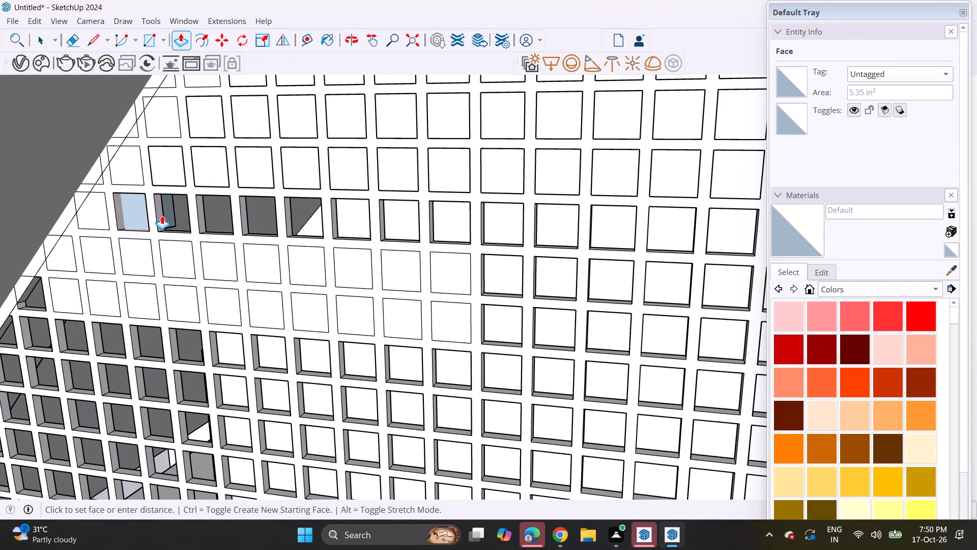
scroll(163, 201, up, 4)
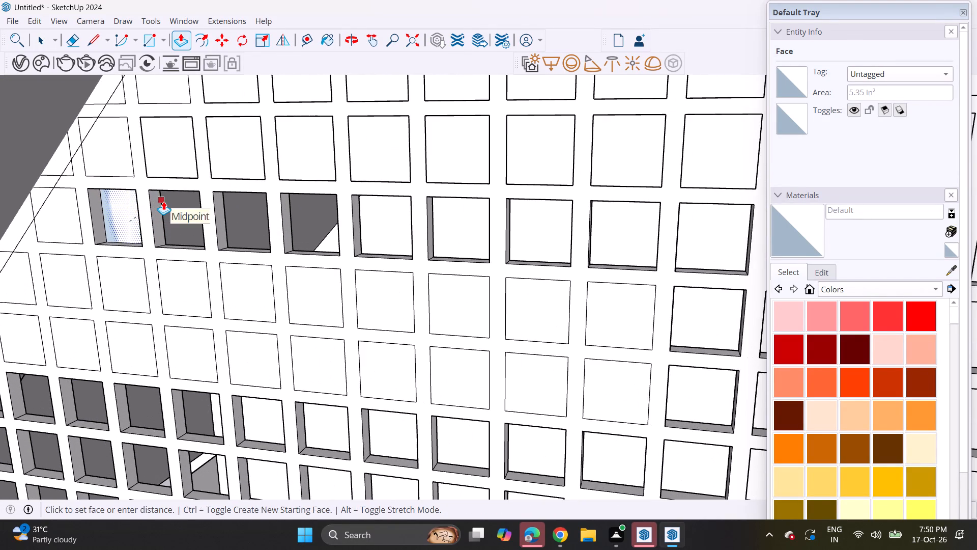
click(163, 201)
click(70, 215)
click(70, 214)
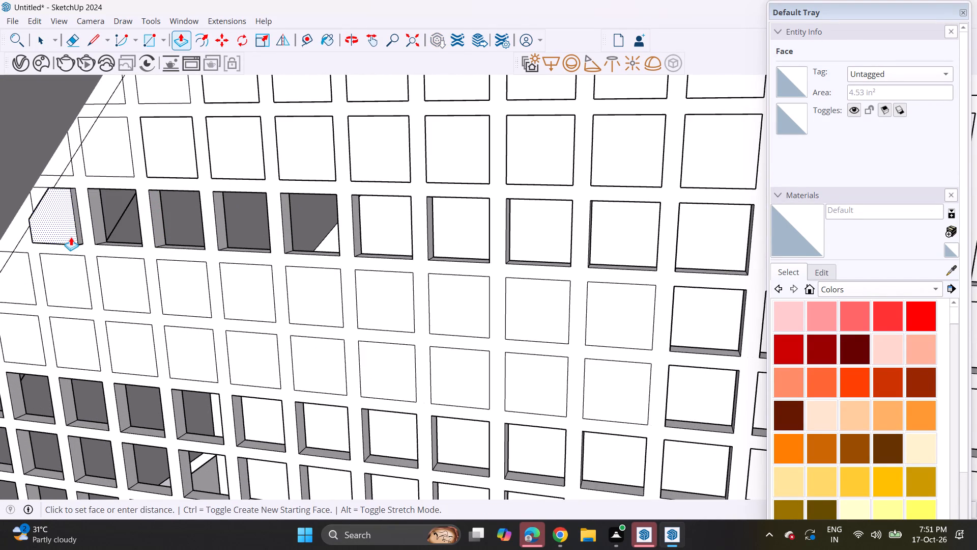
click(103, 221)
Repeat the same push depth along the middle of the three rows, from the 7th-column square to the 16th.
double_click(7, 285)
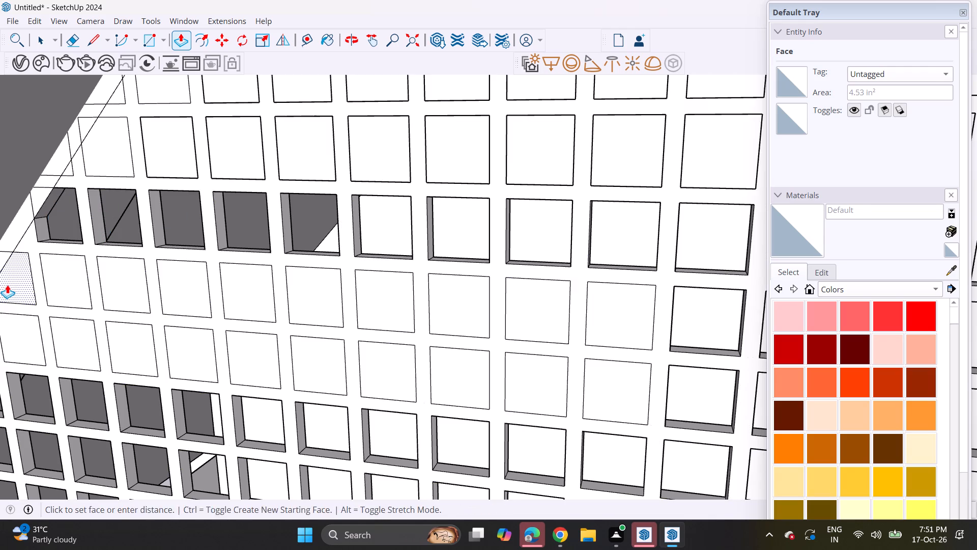
double_click(68, 274)
double_click(103, 275)
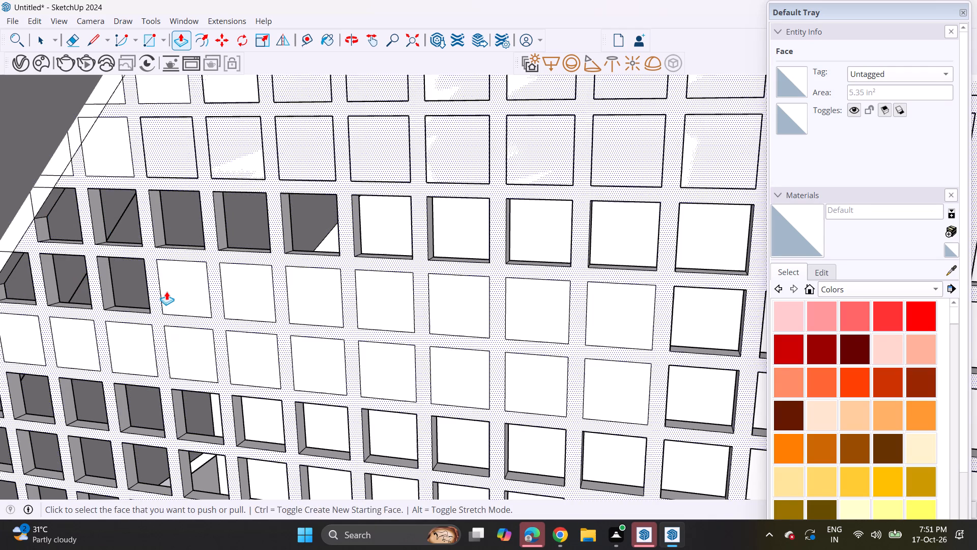
double_click(166, 291)
double_click(251, 283)
double_click(308, 288)
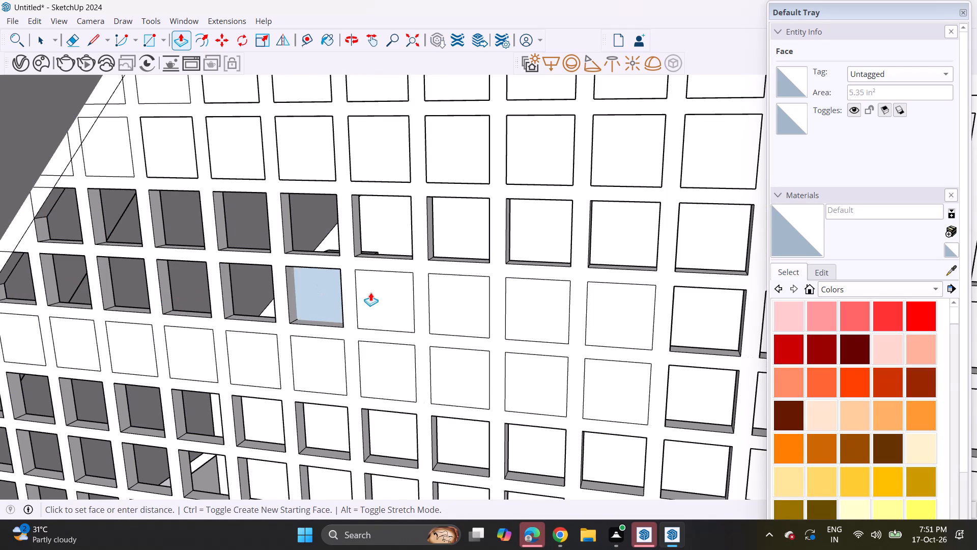
click(232, 274)
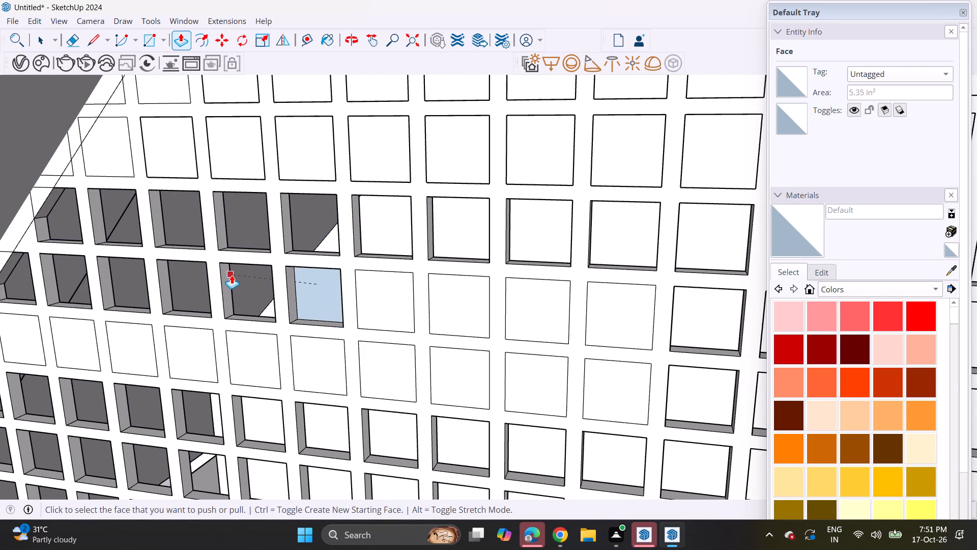
double_click(383, 294)
double_click(434, 305)
double_click(517, 319)
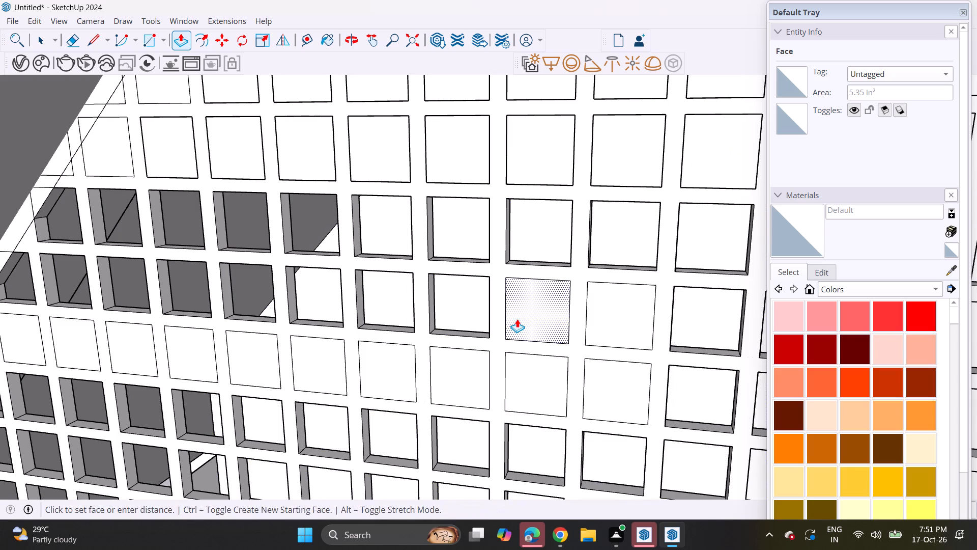
double_click(598, 318)
Repeat the same push depth along the lowest of the three rows, from the 16th-column square back to the 7th.
scroll(598, 316, down, 7)
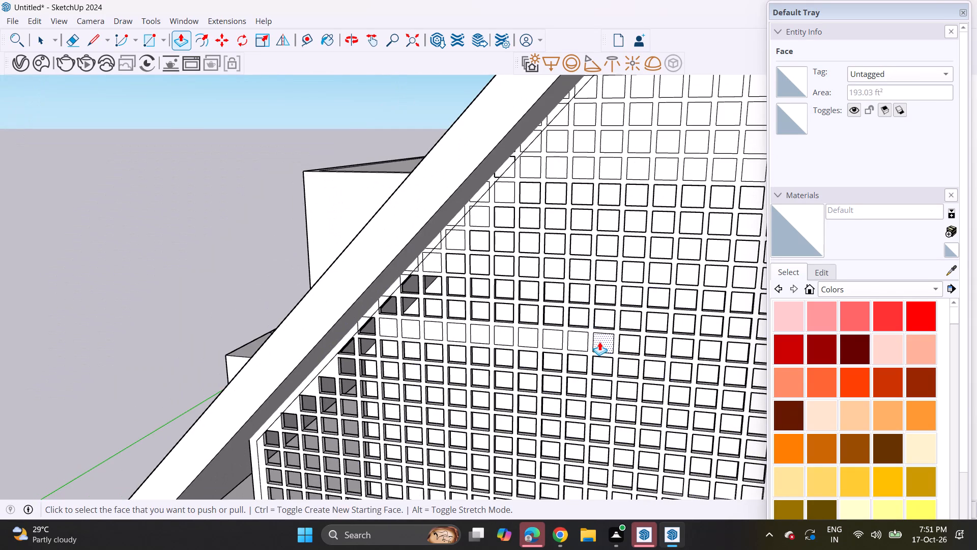
double_click(599, 341)
scroll(592, 338, up, 8)
double_click(566, 337)
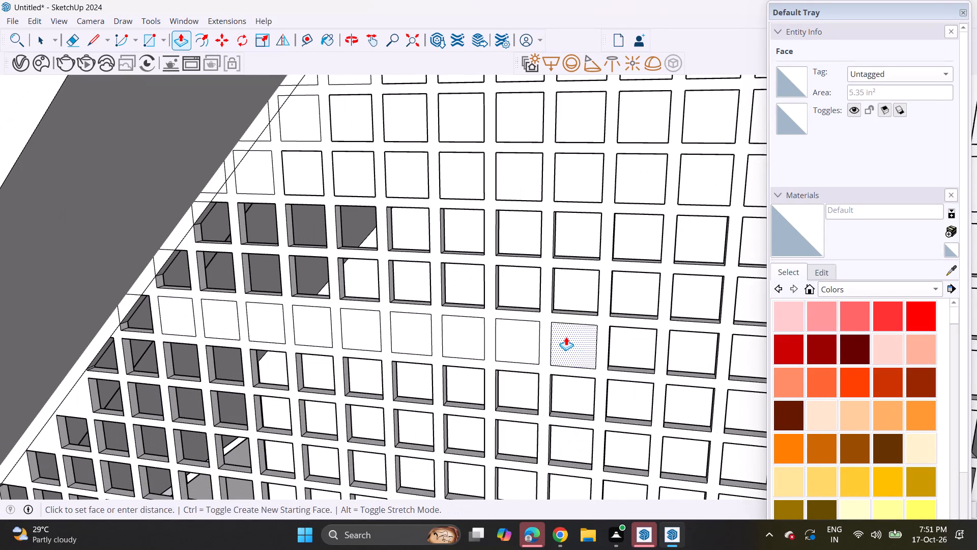
double_click(536, 343)
double_click(452, 338)
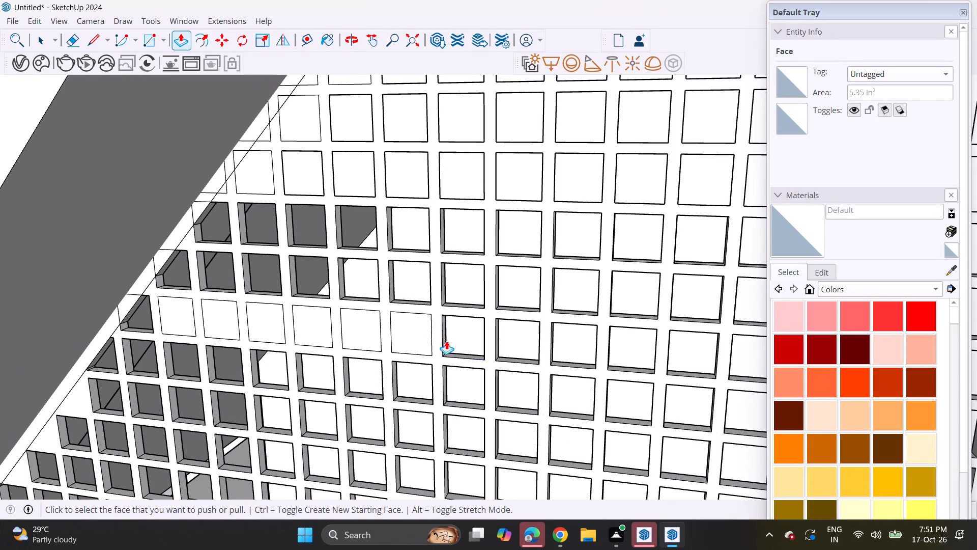
click(413, 334)
click(413, 333)
double_click(346, 320)
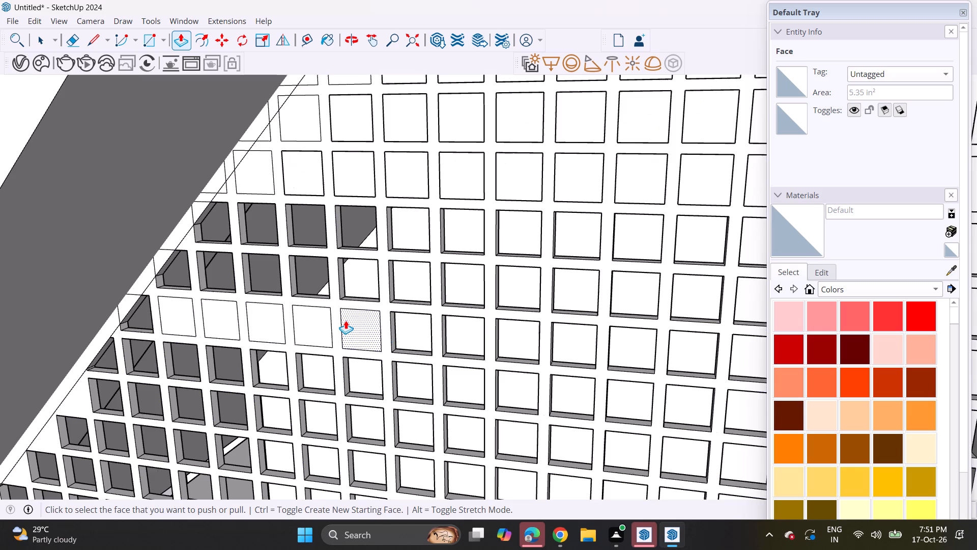
double_click(318, 328)
double_click(272, 319)
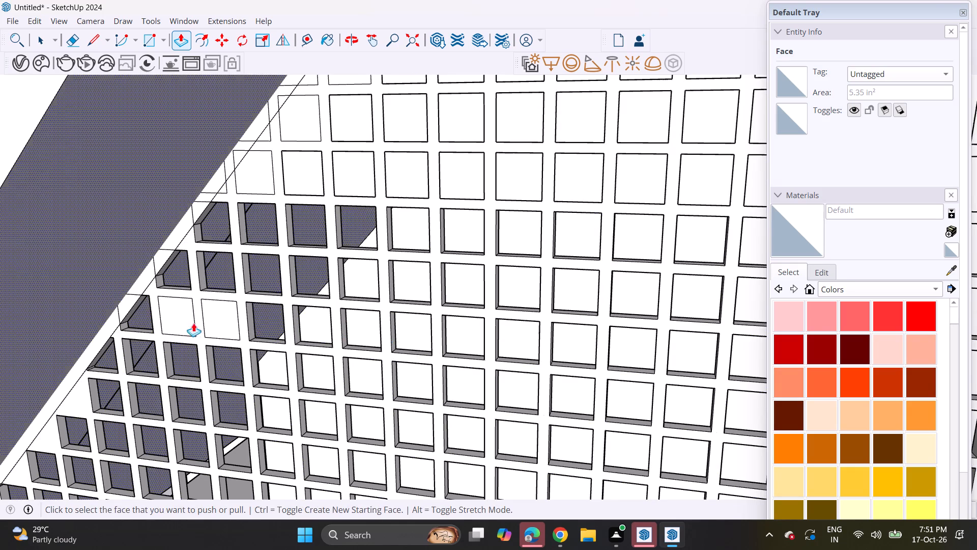
double_click(211, 325)
double_click(181, 320)
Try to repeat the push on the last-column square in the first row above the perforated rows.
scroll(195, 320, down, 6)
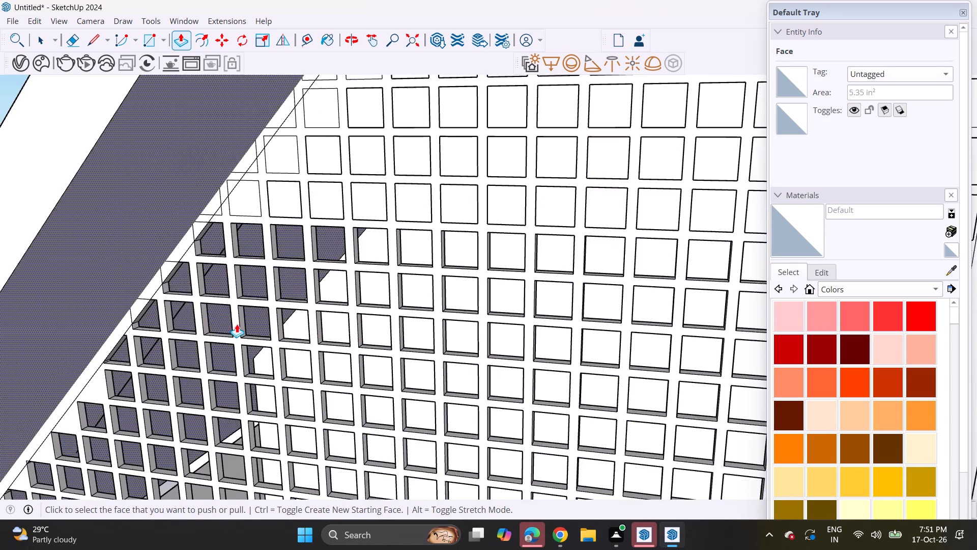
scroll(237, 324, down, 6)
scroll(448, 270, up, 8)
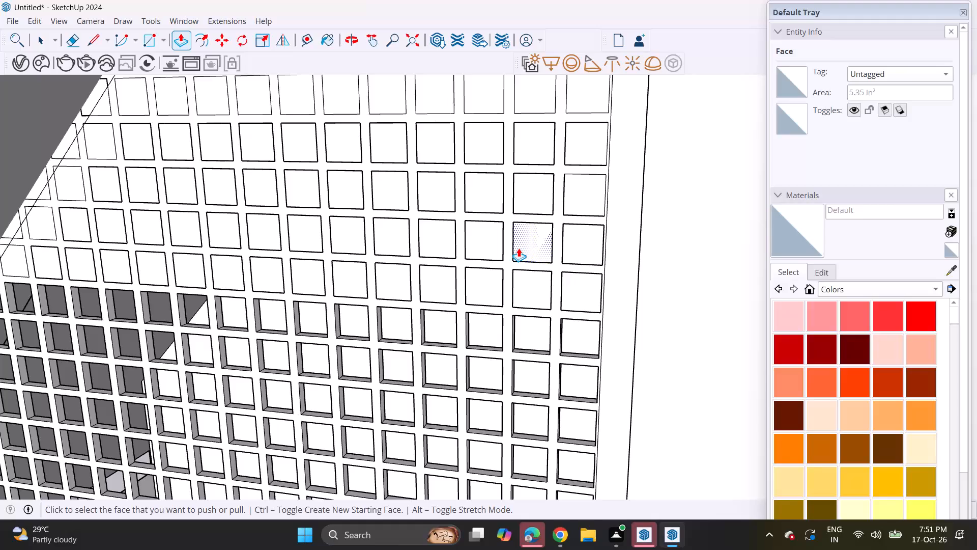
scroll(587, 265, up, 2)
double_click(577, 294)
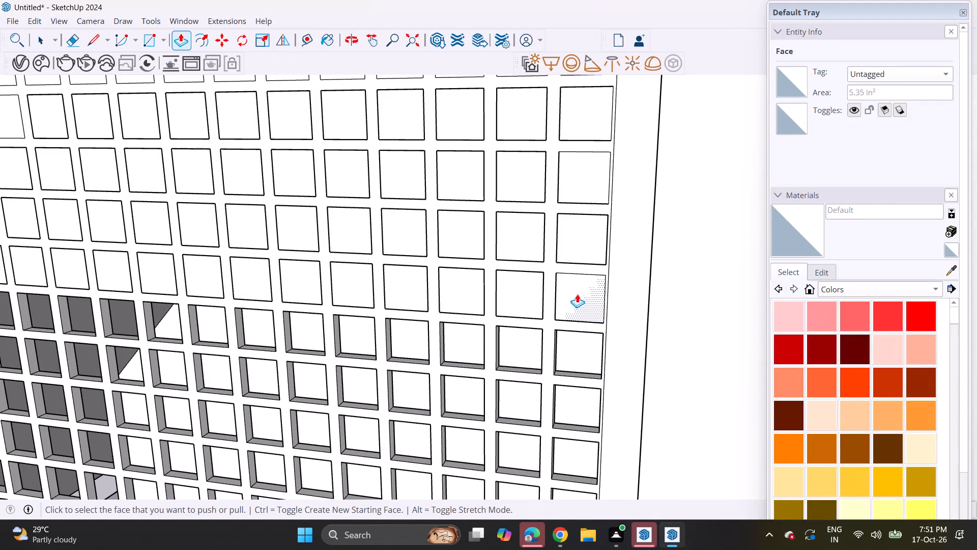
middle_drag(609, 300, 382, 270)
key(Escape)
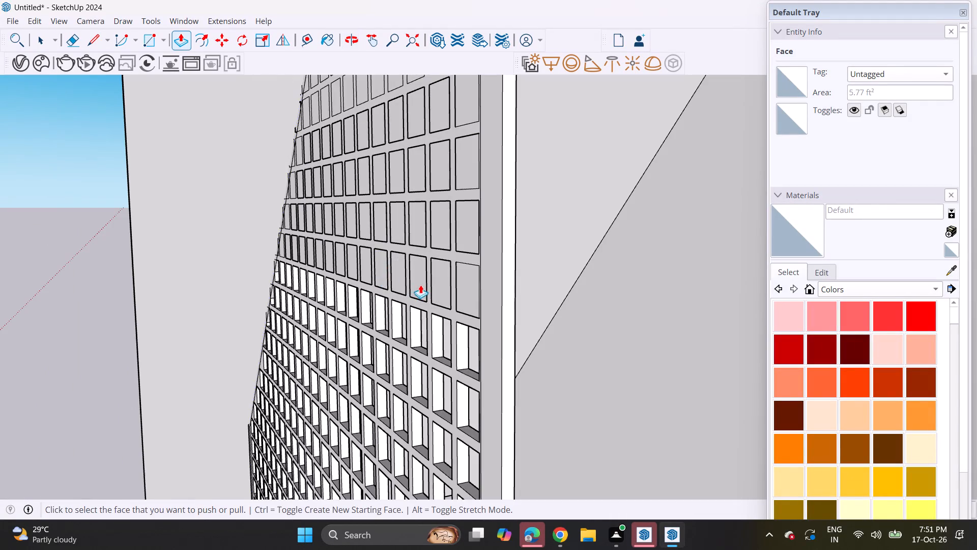
Delete a block of grid squares across the second and third rows above the perforated rows, including the fourth row's lower edges.
middle_drag(417, 278, 545, 273)
key(space)
click(496, 202)
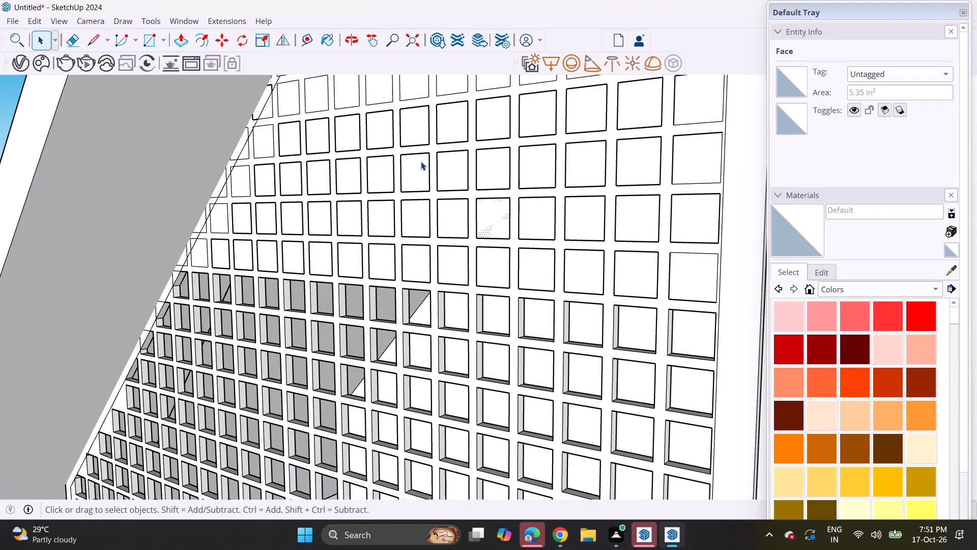
scroll(421, 161, down, 4)
drag(309, 131, 562, 216)
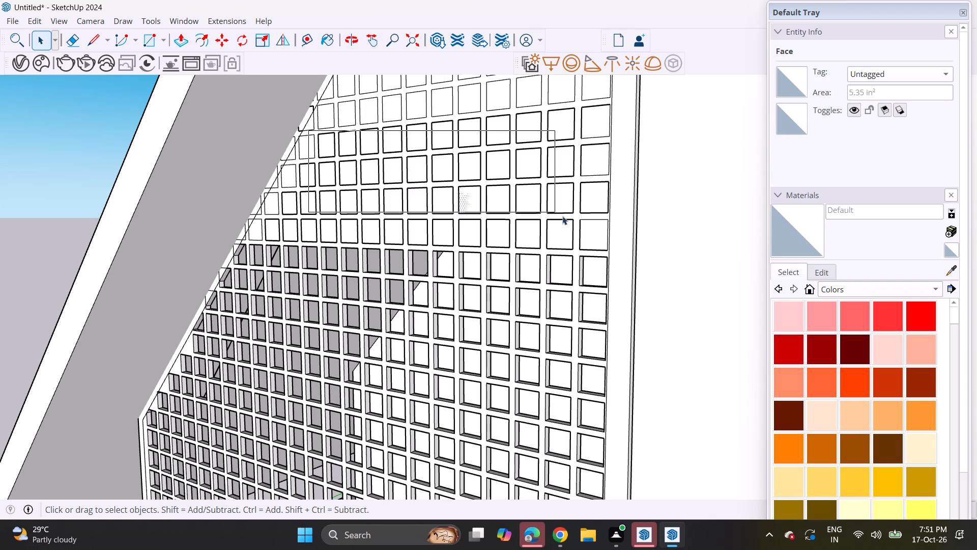
drag(562, 216, 568, 219)
key(Delete)
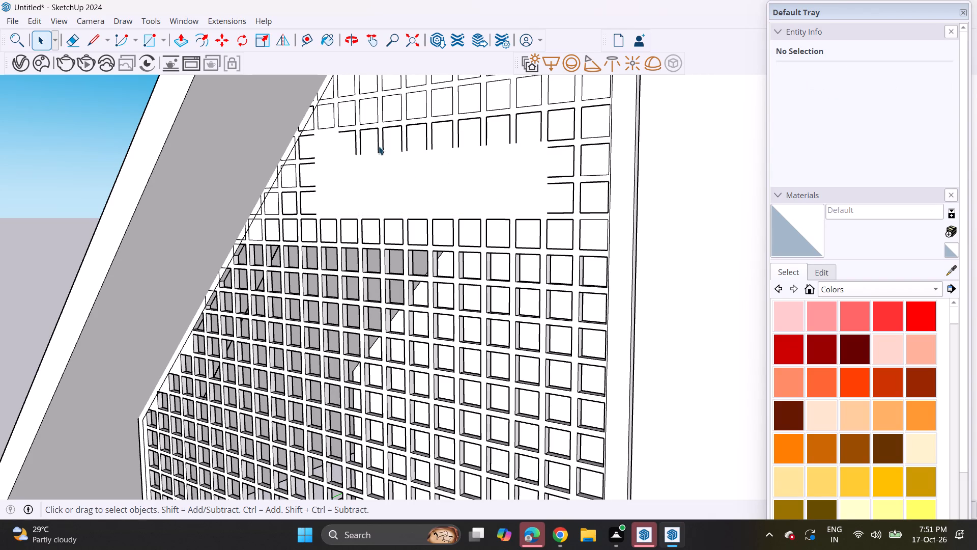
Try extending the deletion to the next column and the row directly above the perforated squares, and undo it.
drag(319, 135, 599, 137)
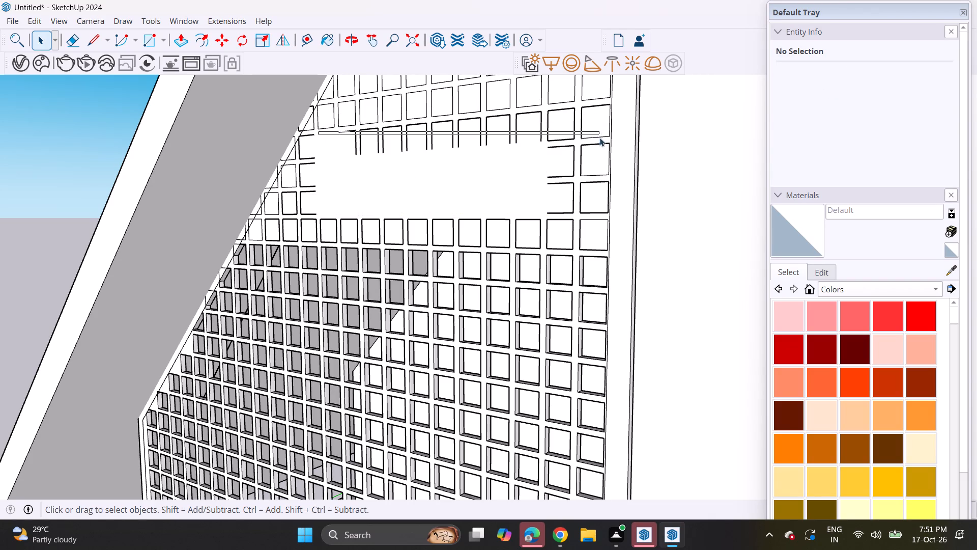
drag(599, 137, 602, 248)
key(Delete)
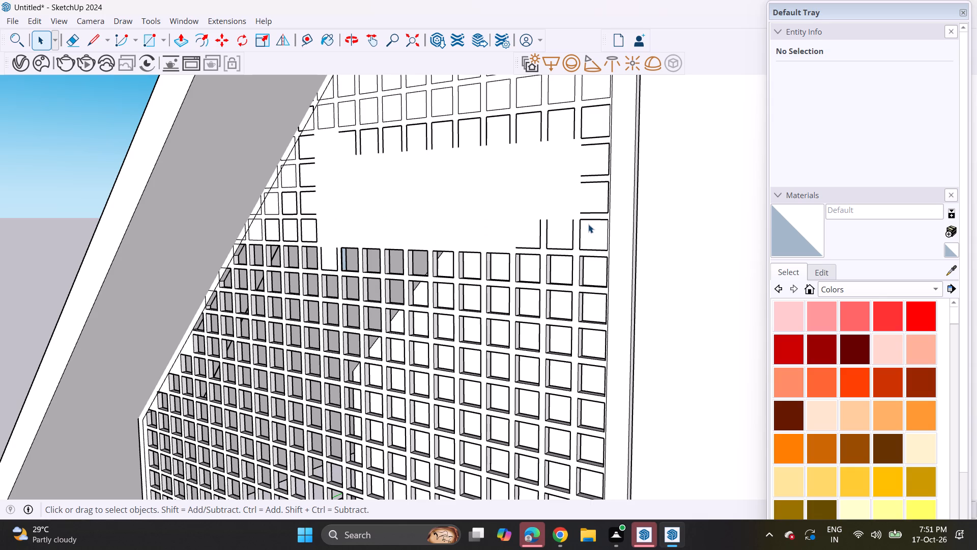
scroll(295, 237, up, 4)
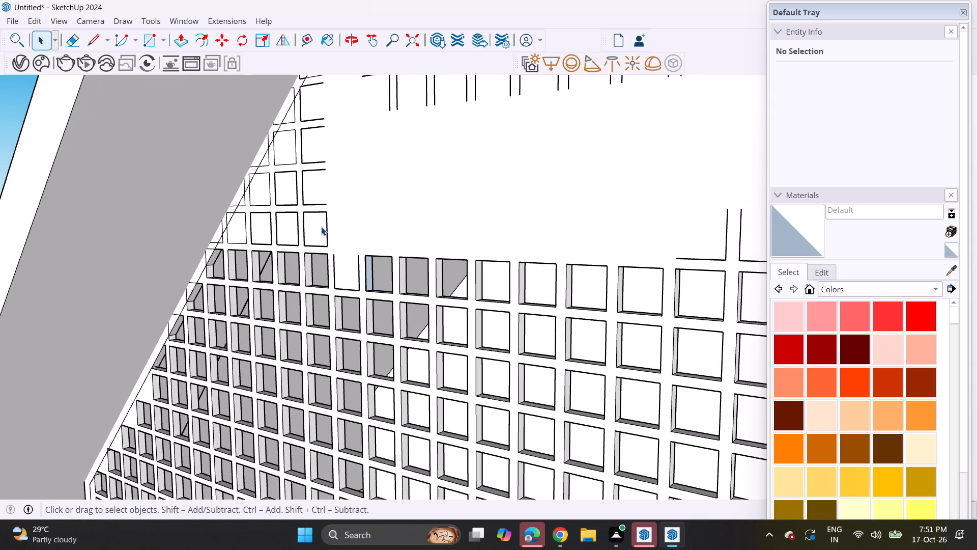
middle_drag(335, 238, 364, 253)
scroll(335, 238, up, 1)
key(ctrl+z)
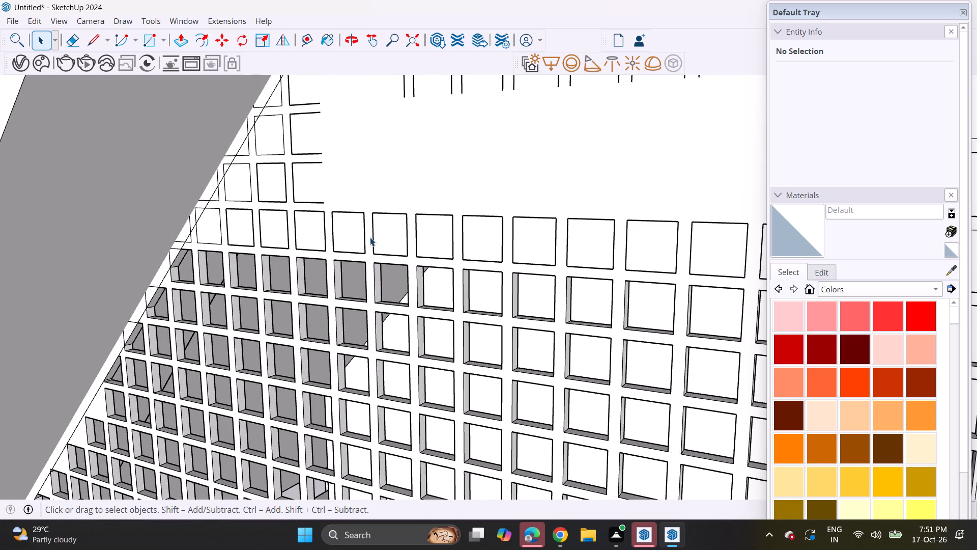
Examine the wall faces around the cleared block by selecting them, and clear the selection.
scroll(367, 233, down, 3)
middle_drag(322, 232, 477, 227)
scroll(274, 235, up, 4)
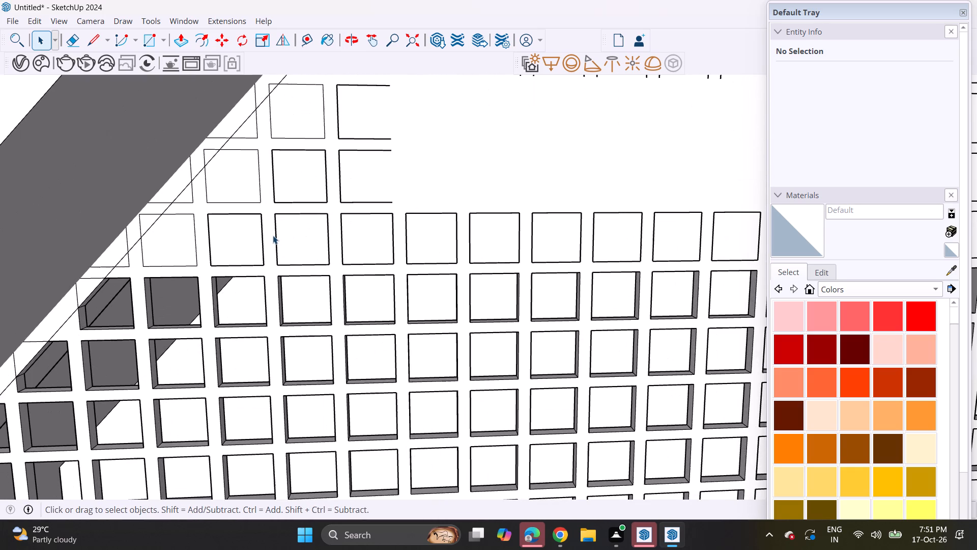
double_click(243, 242)
click(455, 163)
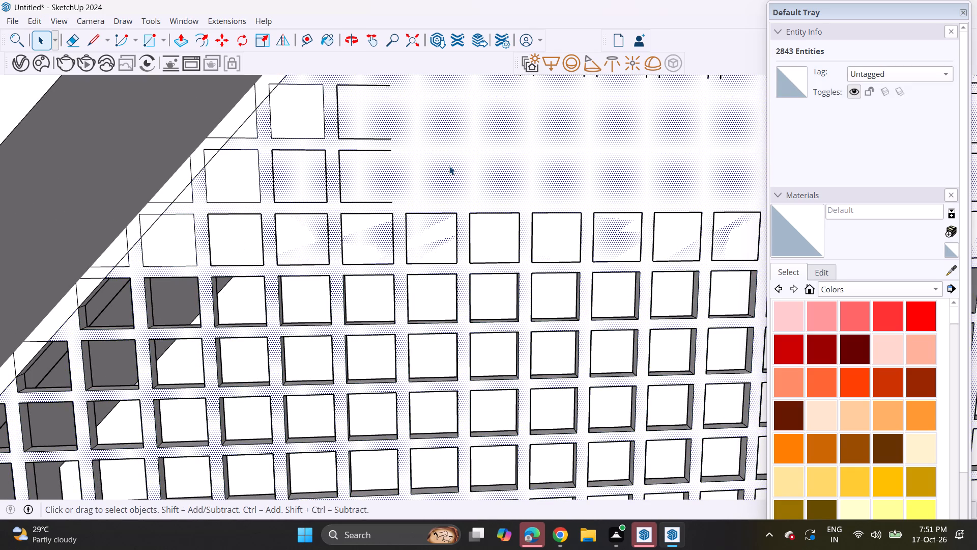
scroll(436, 162, down, 5)
click(385, 177)
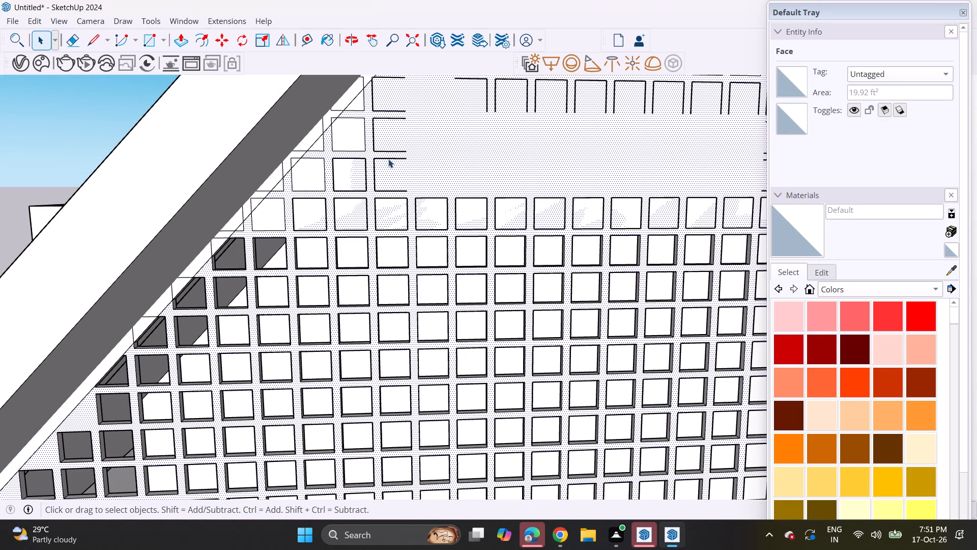
click(86, 151)
Delete the fourth row's leftover edges and the squares directly above the perforated rows, out to the last column.
middle_drag(423, 181, 206, 232)
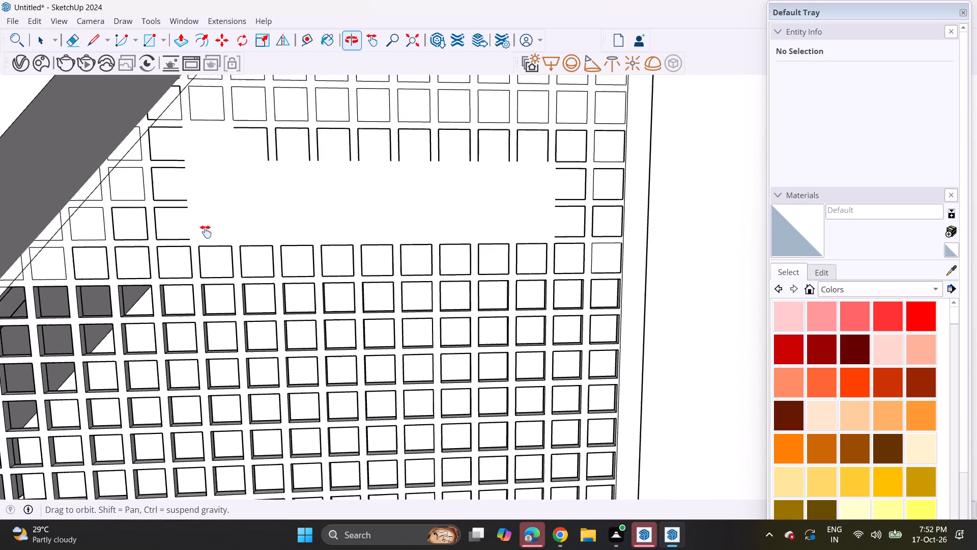
middle_drag(206, 232, 193, 259)
drag(196, 155, 445, 180)
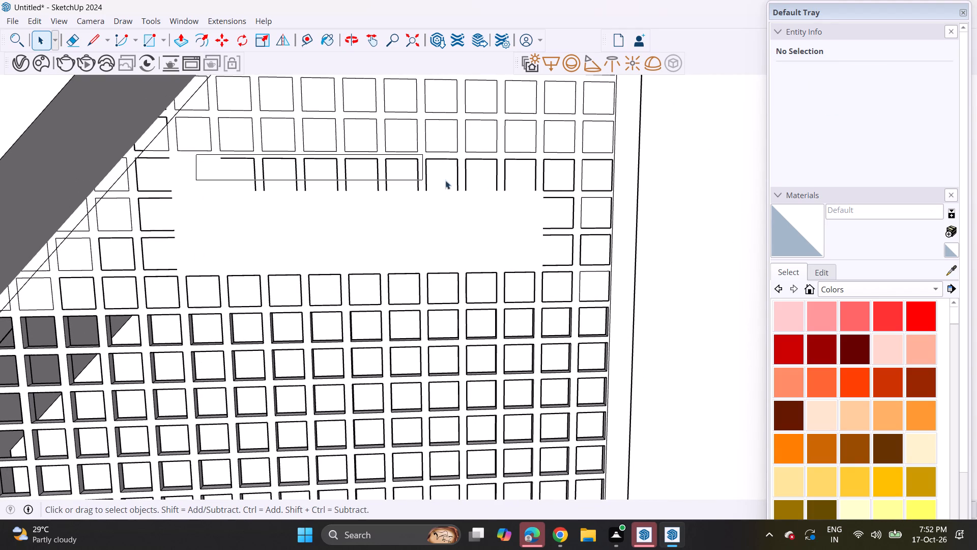
drag(445, 180, 612, 270)
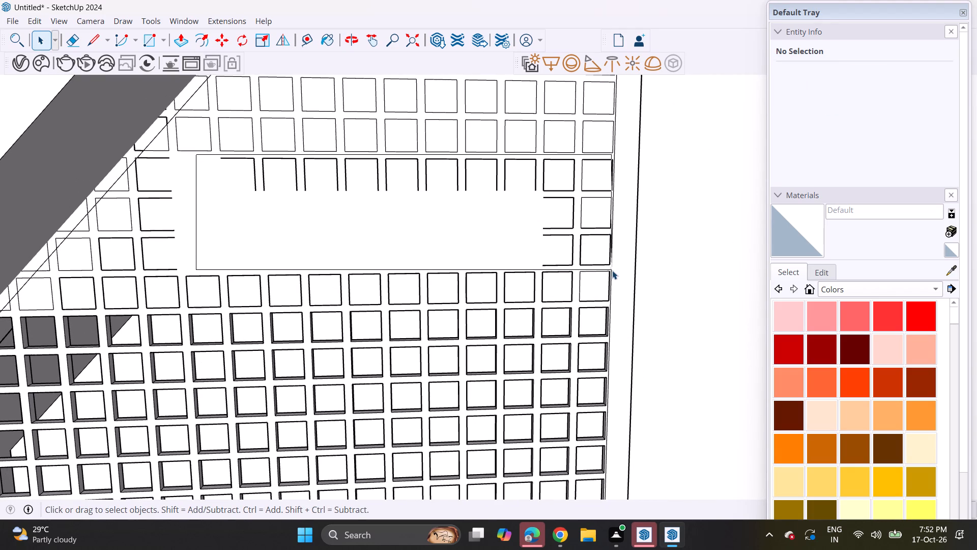
drag(612, 270, 611, 310)
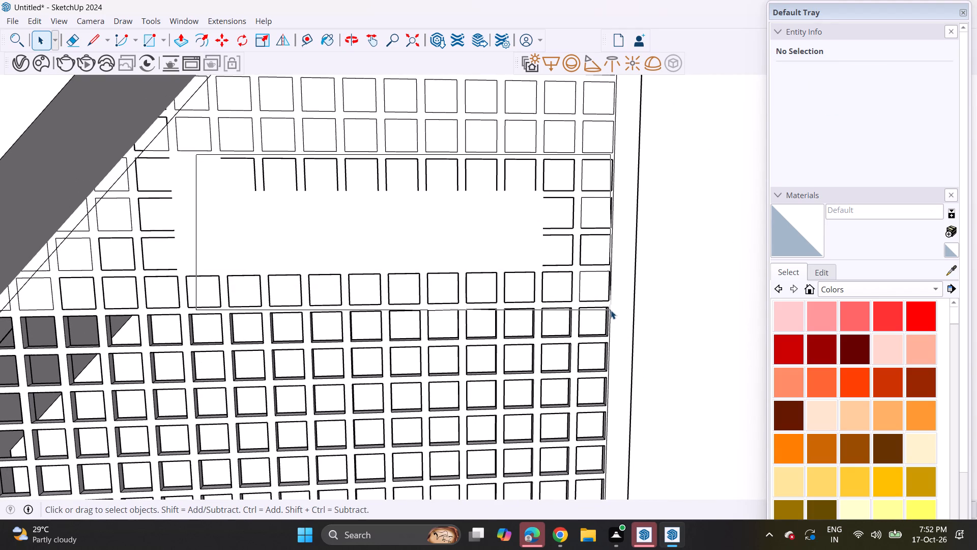
drag(611, 310, 611, 307)
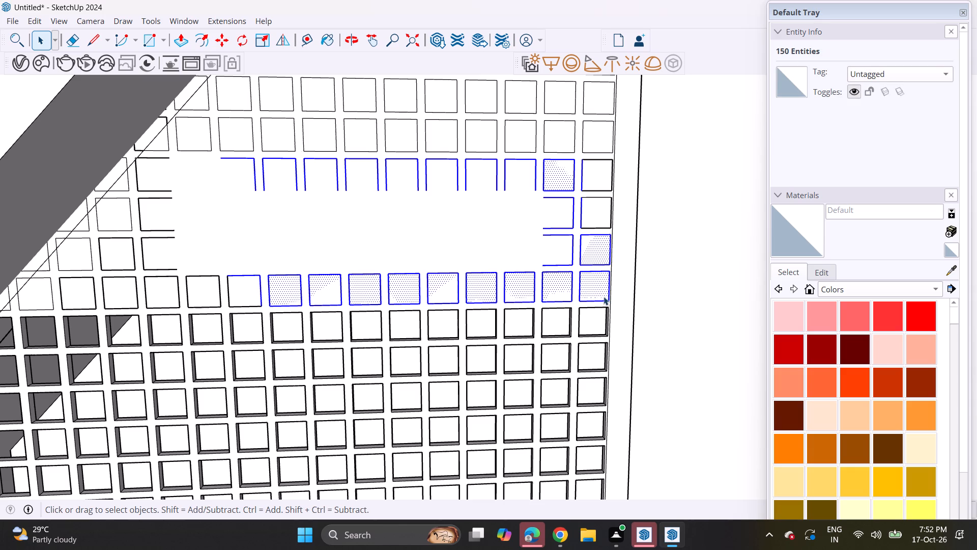
key(Delete)
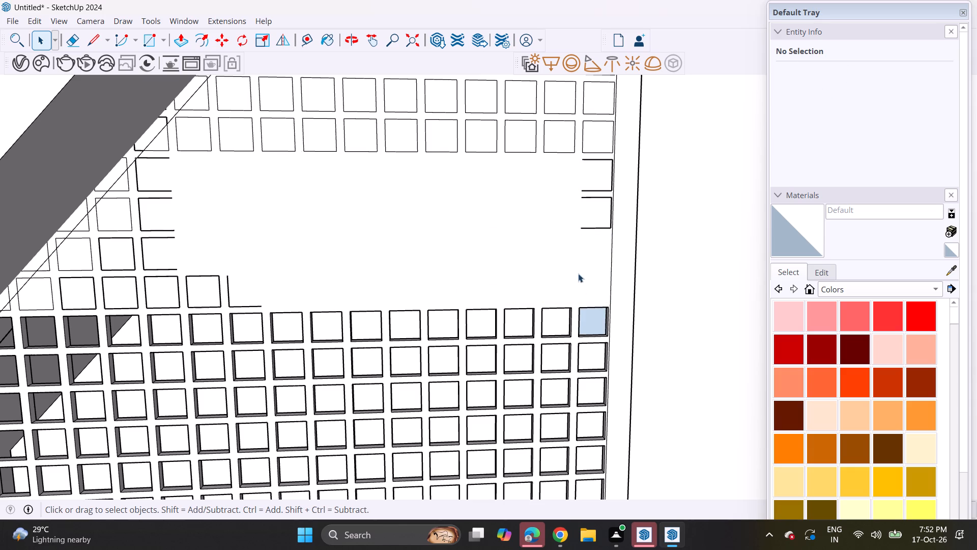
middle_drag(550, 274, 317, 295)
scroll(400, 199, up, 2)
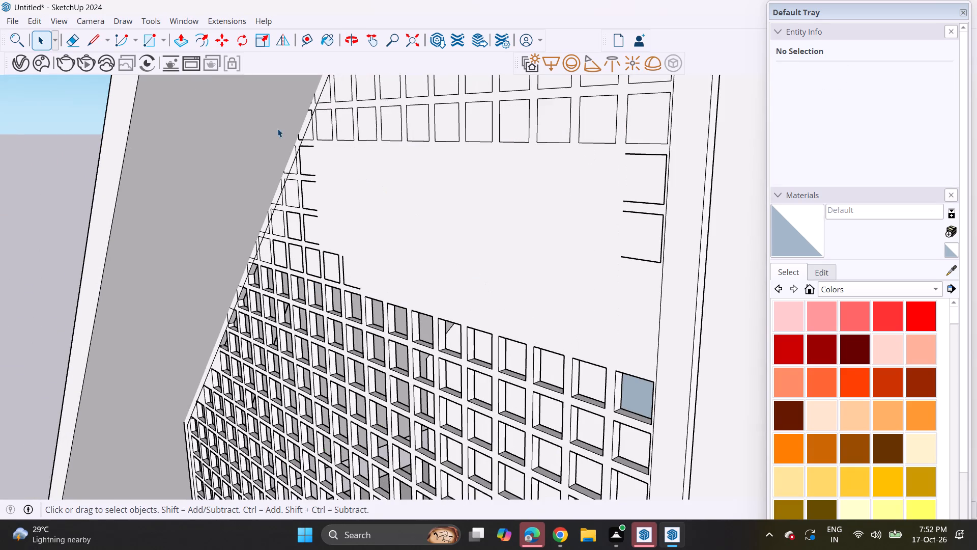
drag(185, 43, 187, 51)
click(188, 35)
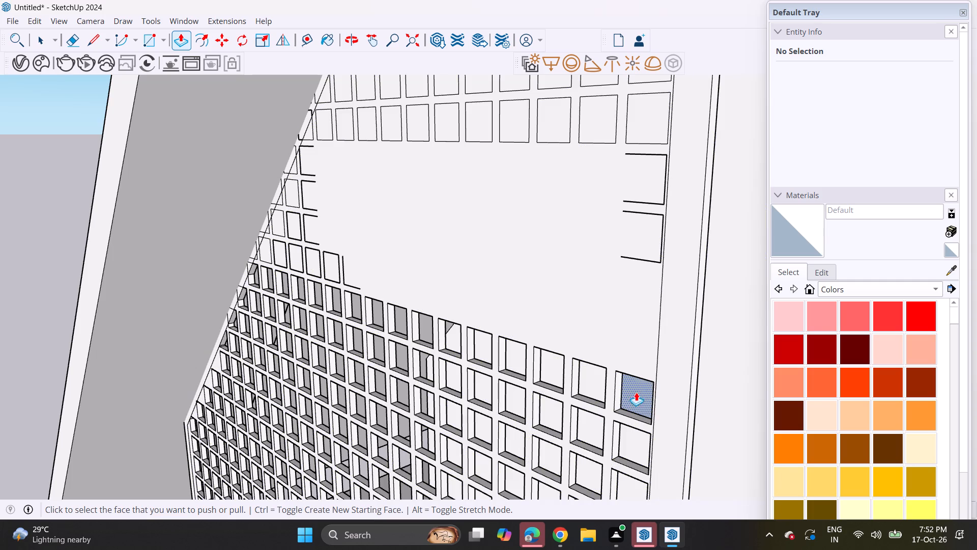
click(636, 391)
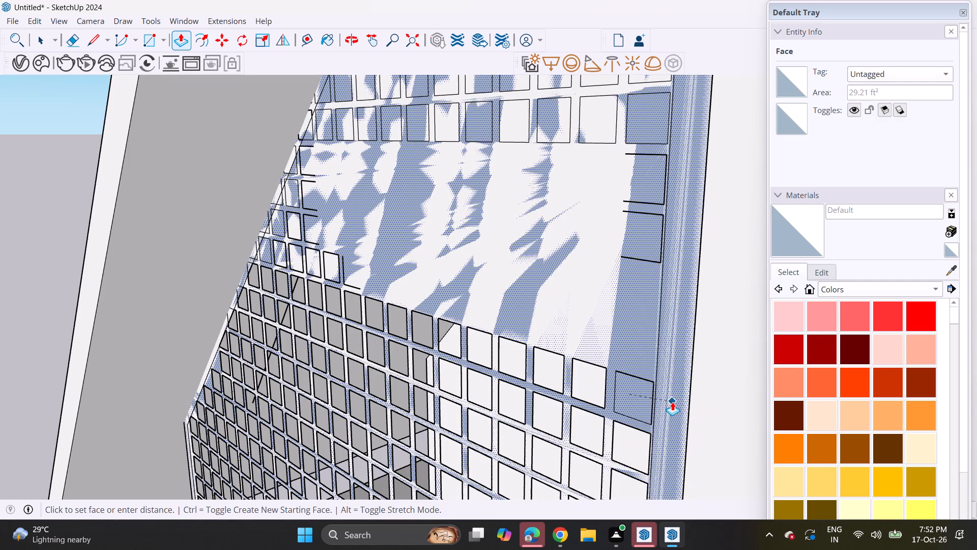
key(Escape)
Delete the whole and partial grid squares at the cleared block's roof-side end, across the rows directly above the perforated squares.
middle_drag(295, 250, 525, 233)
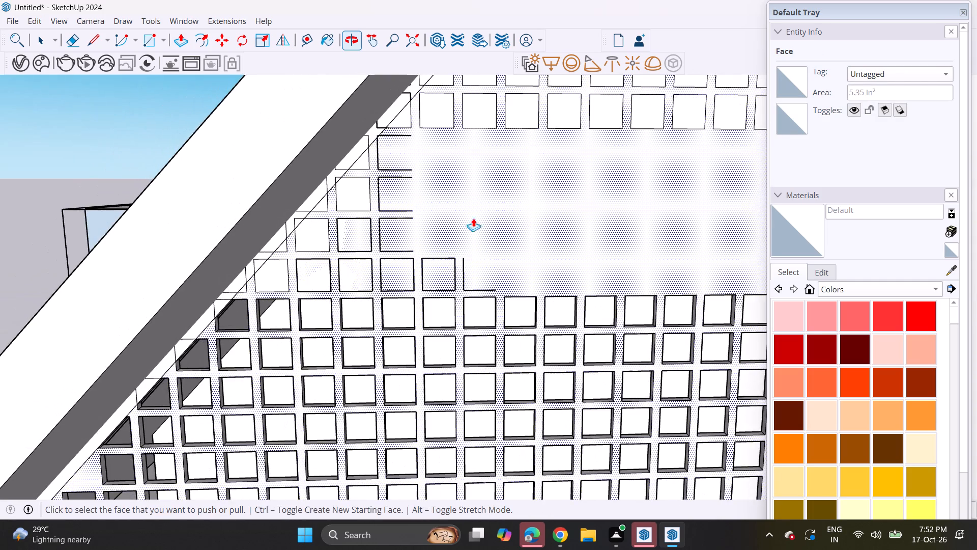
scroll(470, 215, up, 2)
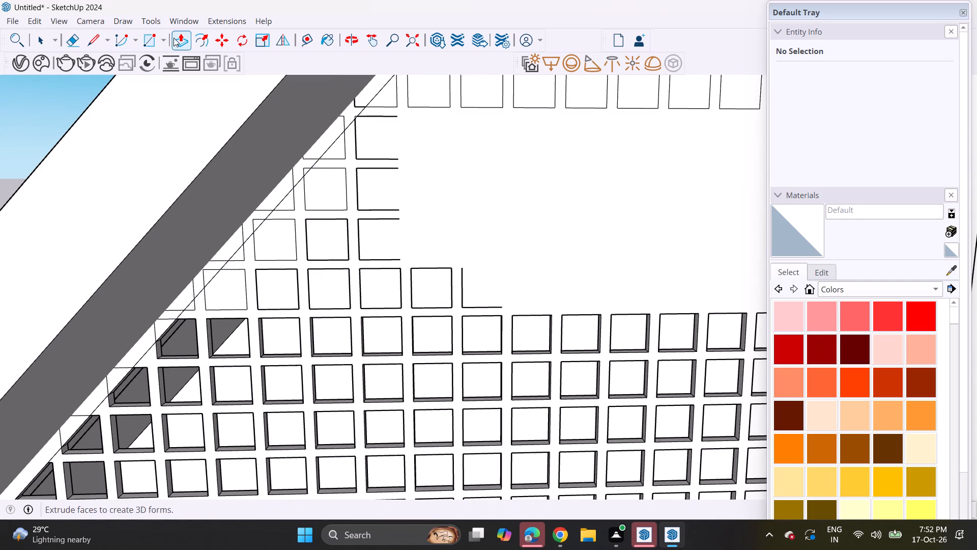
click(44, 43)
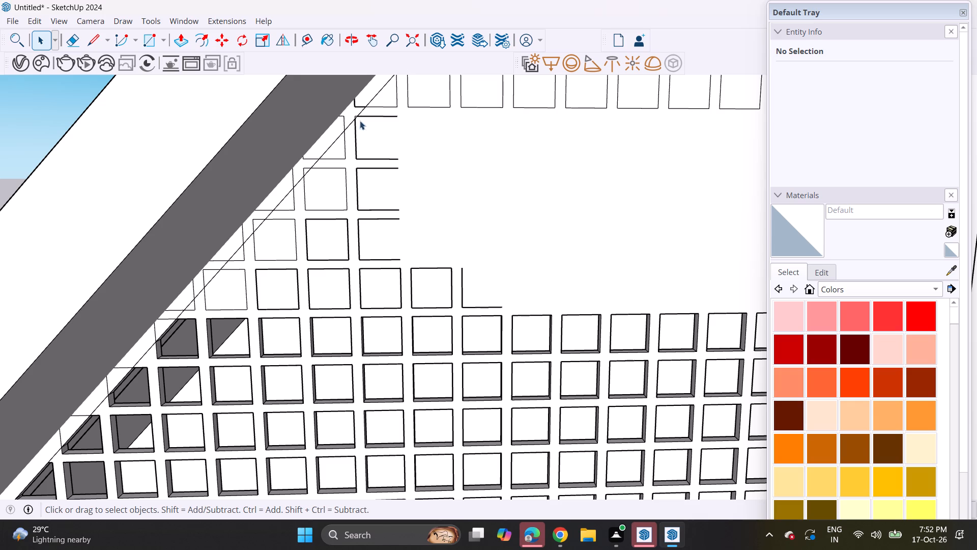
drag(524, 307, 458, 302)
drag(458, 302, 261, 214)
drag(261, 214, 254, 237)
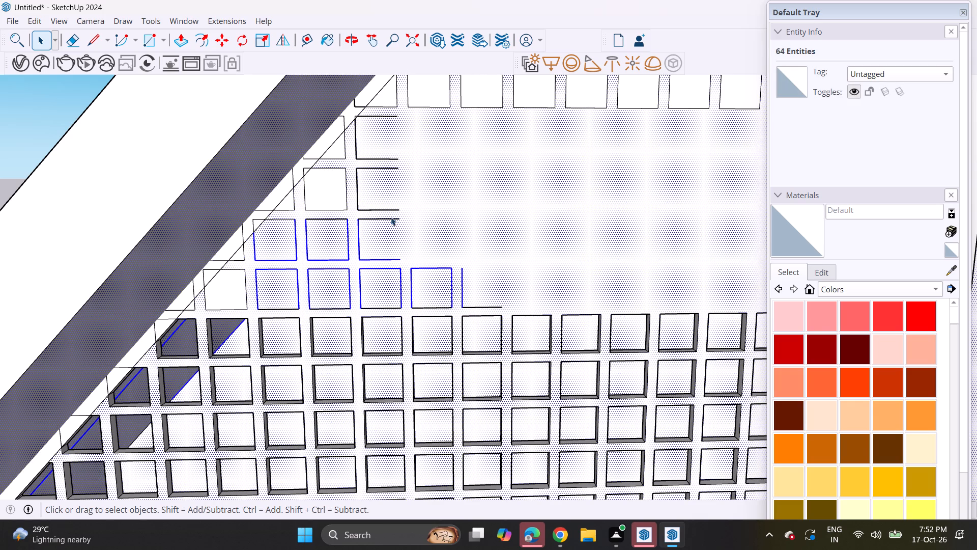
click(423, 217)
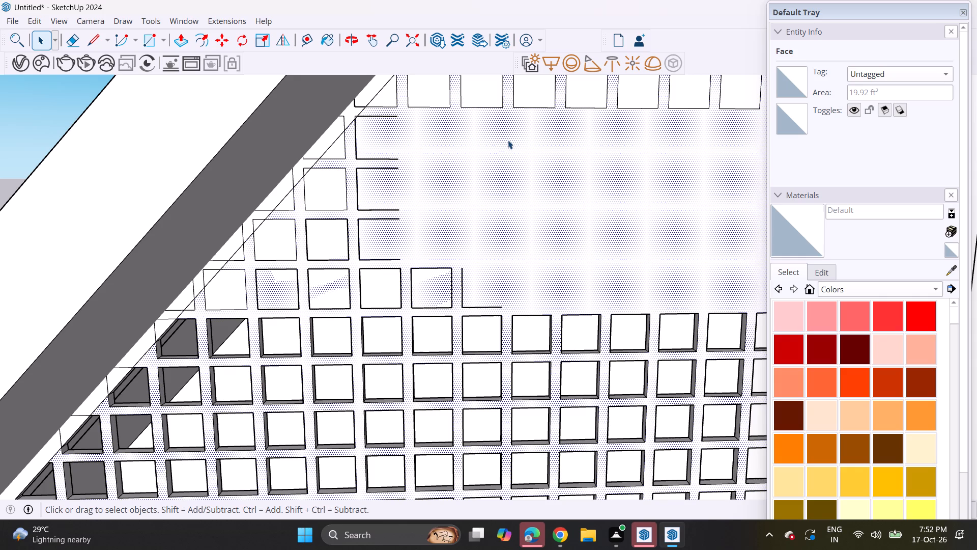
drag(524, 126, 423, 304)
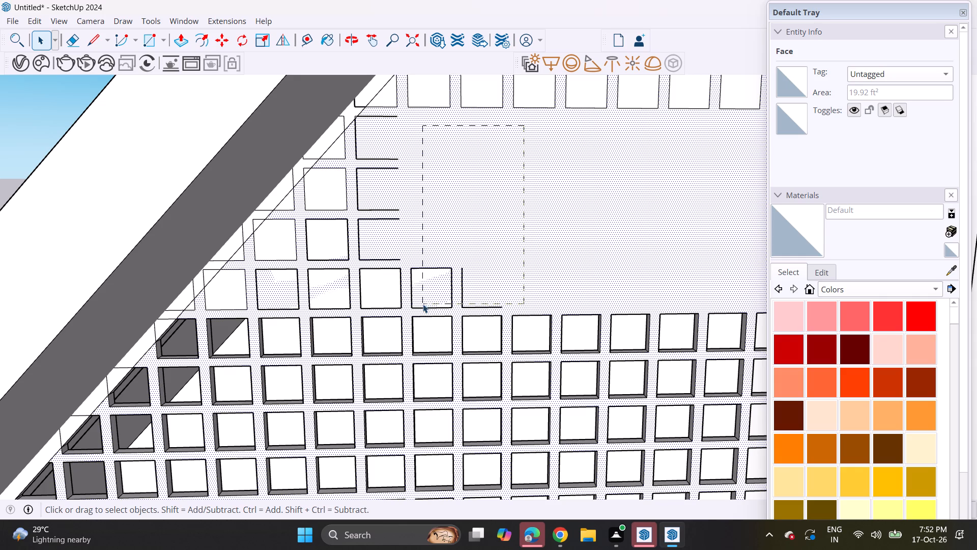
drag(423, 304, 250, 314)
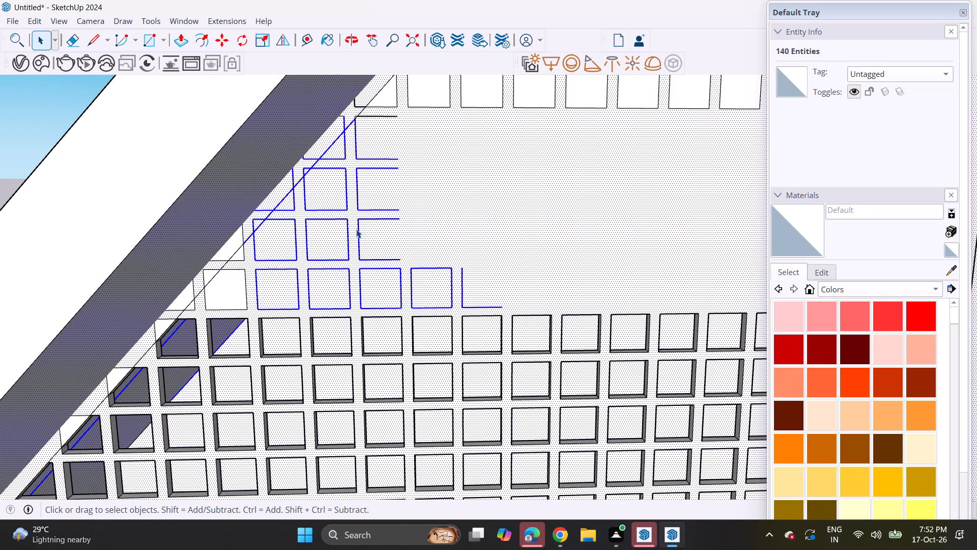
click(32, 113)
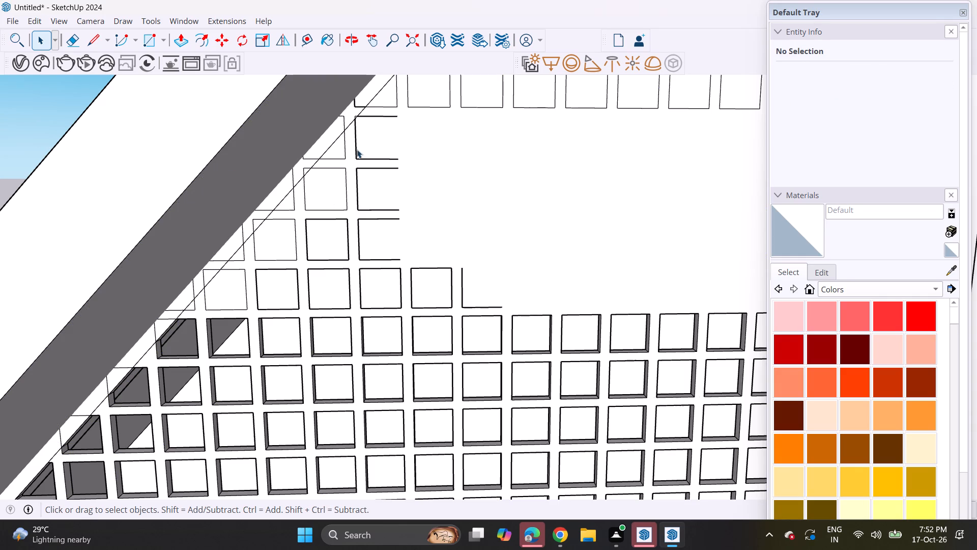
drag(348, 135, 497, 312)
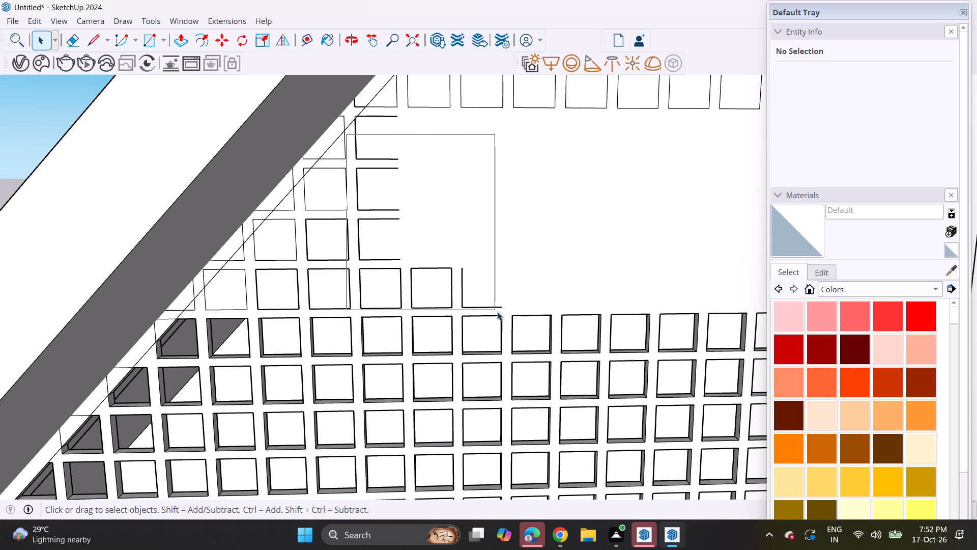
drag(497, 312, 506, 312)
key(Delete)
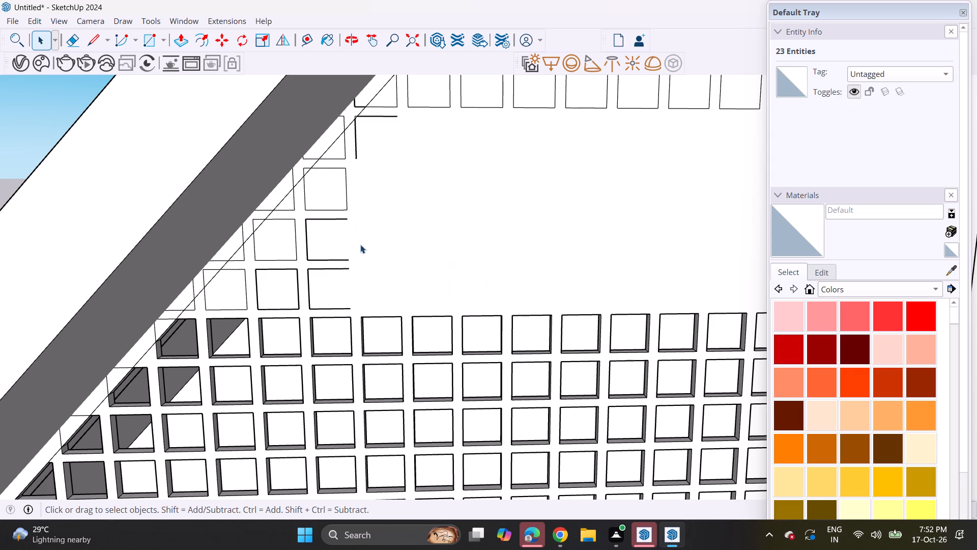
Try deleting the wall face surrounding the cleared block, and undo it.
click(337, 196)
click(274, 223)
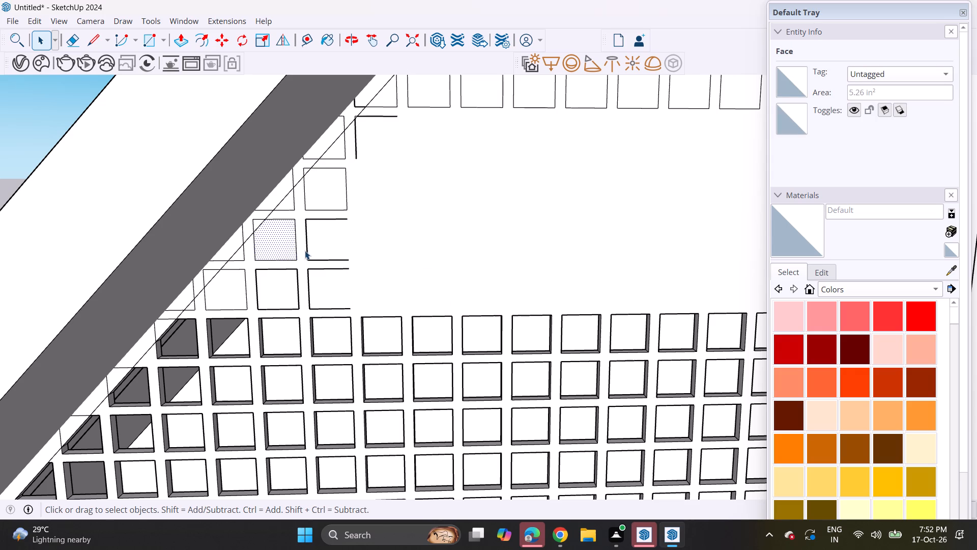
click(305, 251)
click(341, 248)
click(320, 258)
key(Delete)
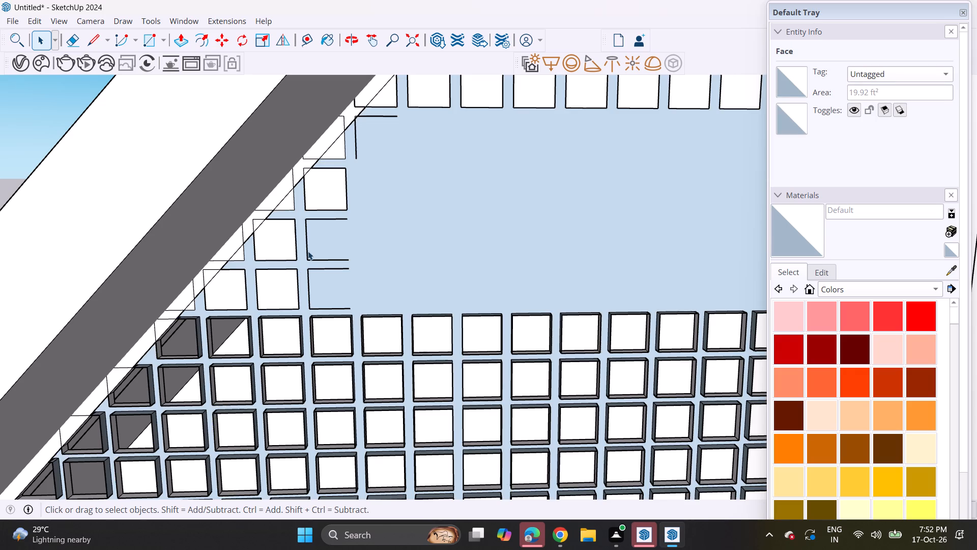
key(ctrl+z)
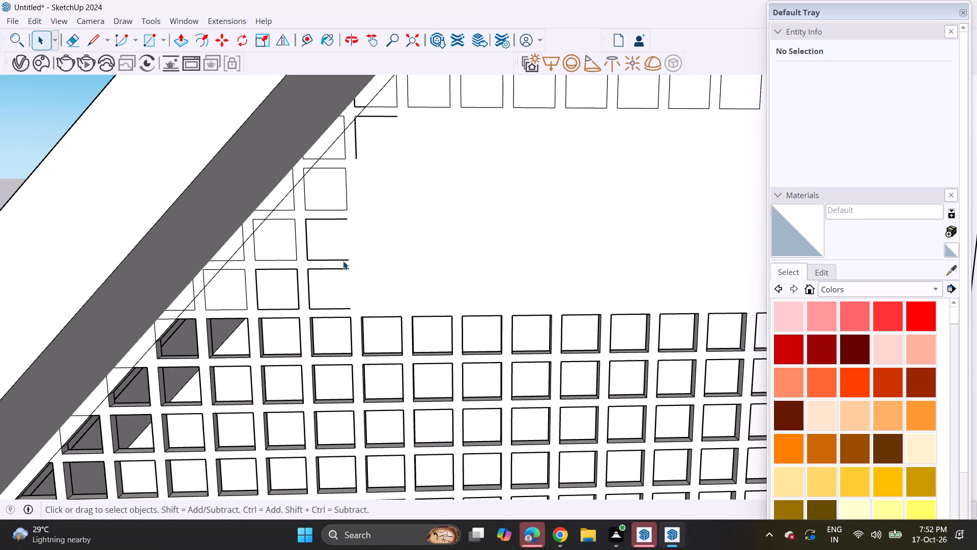
Delete the remaining edges of the two open squares at the cleared block's roof-side end, in the first and second rows above the perforations.
click(343, 261)
key(Delete)
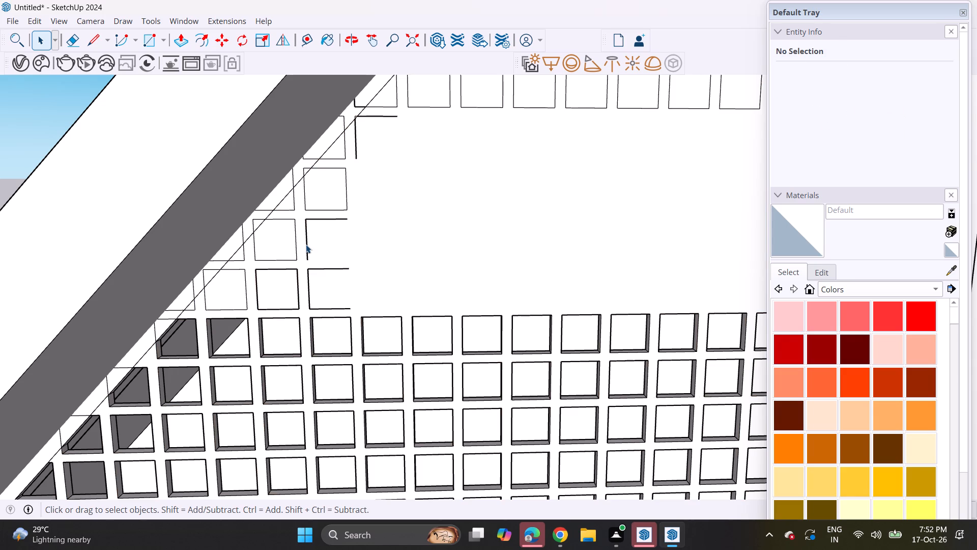
click(306, 244)
key(Delete)
click(312, 221)
key(Delete)
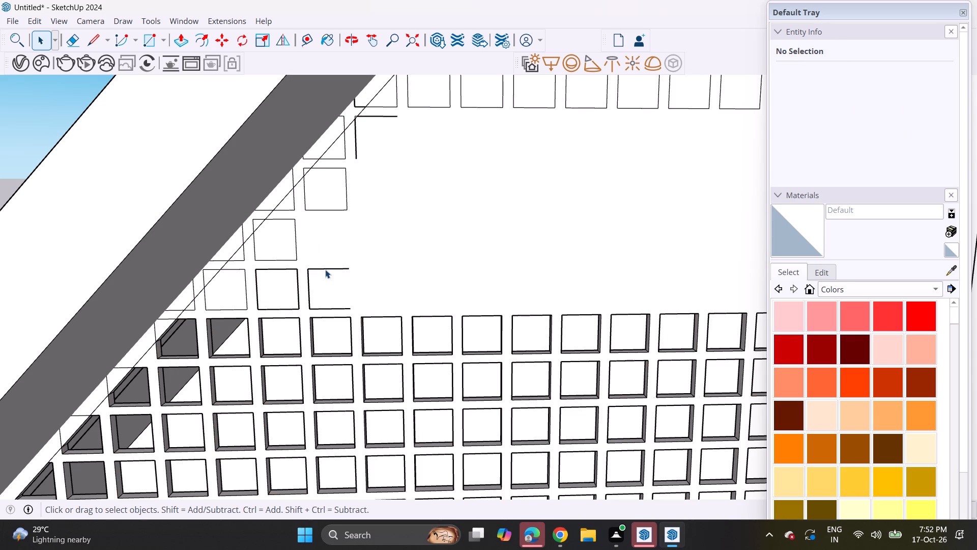
click(325, 268)
key(Delete)
click(310, 289)
key(Delete)
click(314, 306)
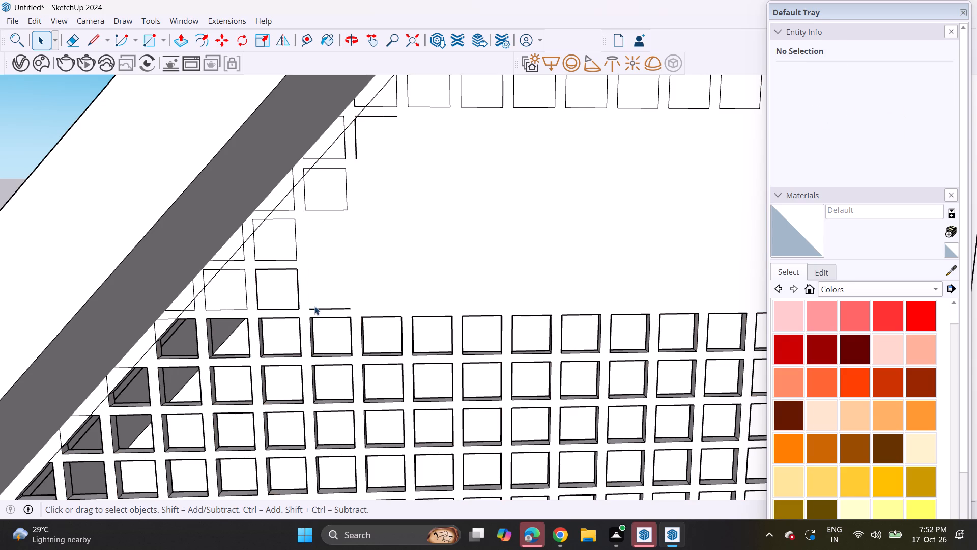
click(316, 310)
key(Delete)
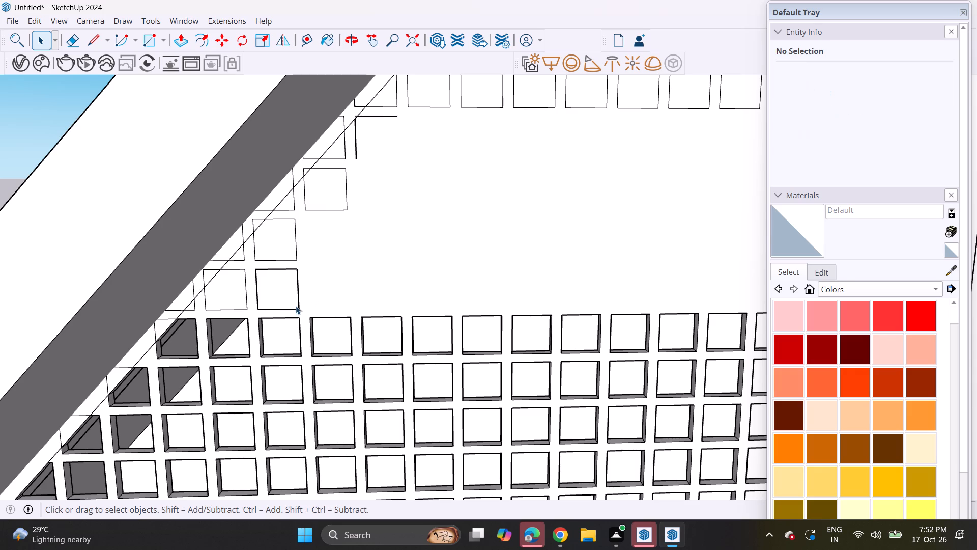
Delete all four edges of the next square toward the sloping roof in the row directly above the perforated squares.
click(300, 298)
key(Delete)
click(272, 272)
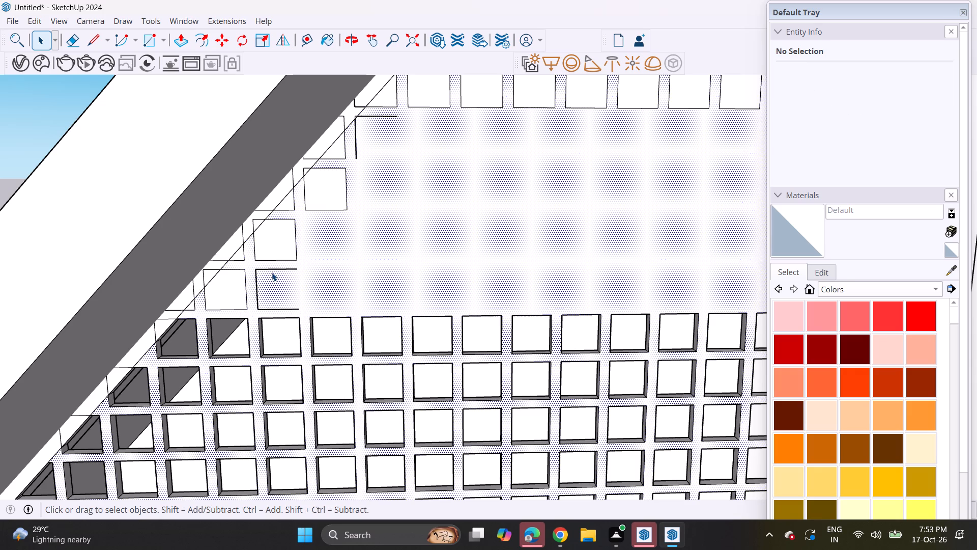
click(272, 269)
key(Delete)
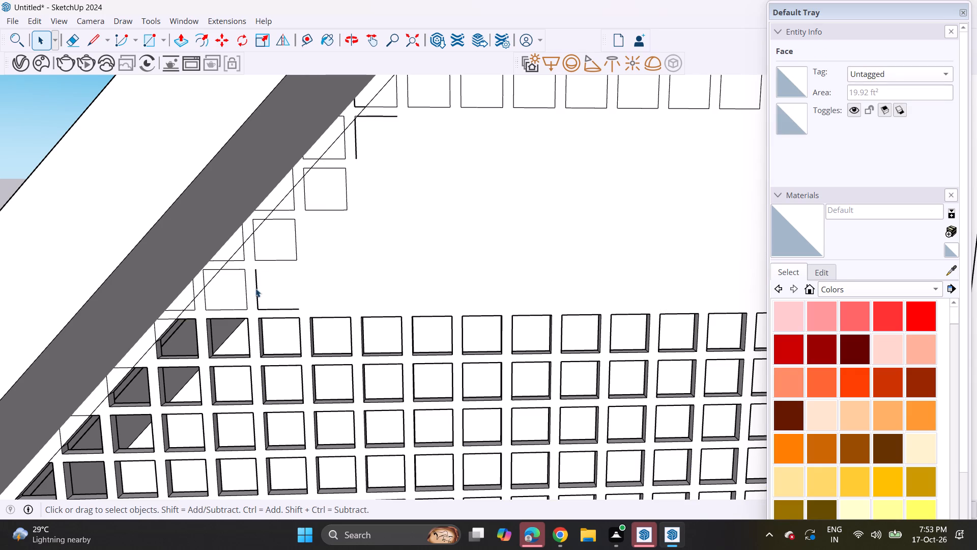
click(255, 288)
key(Delete)
click(260, 310)
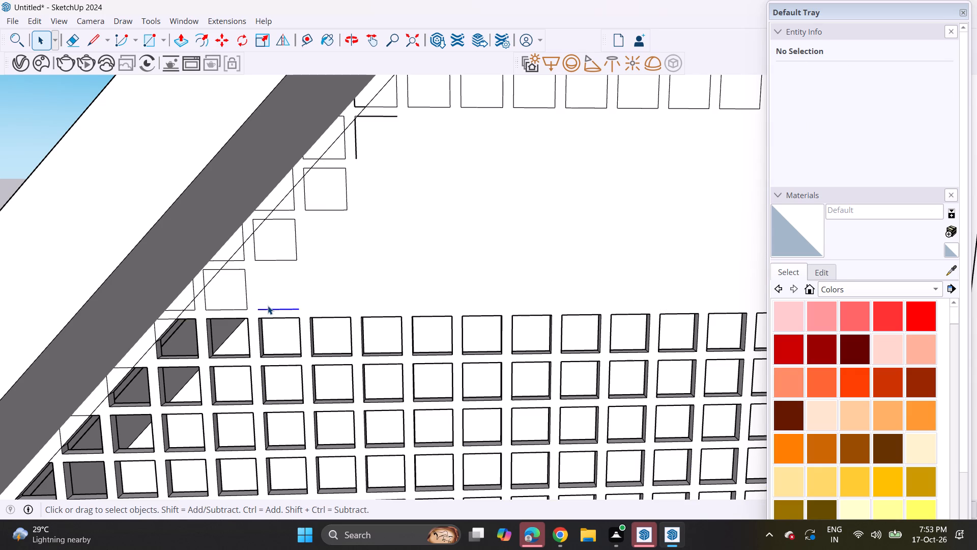
key(Delete)
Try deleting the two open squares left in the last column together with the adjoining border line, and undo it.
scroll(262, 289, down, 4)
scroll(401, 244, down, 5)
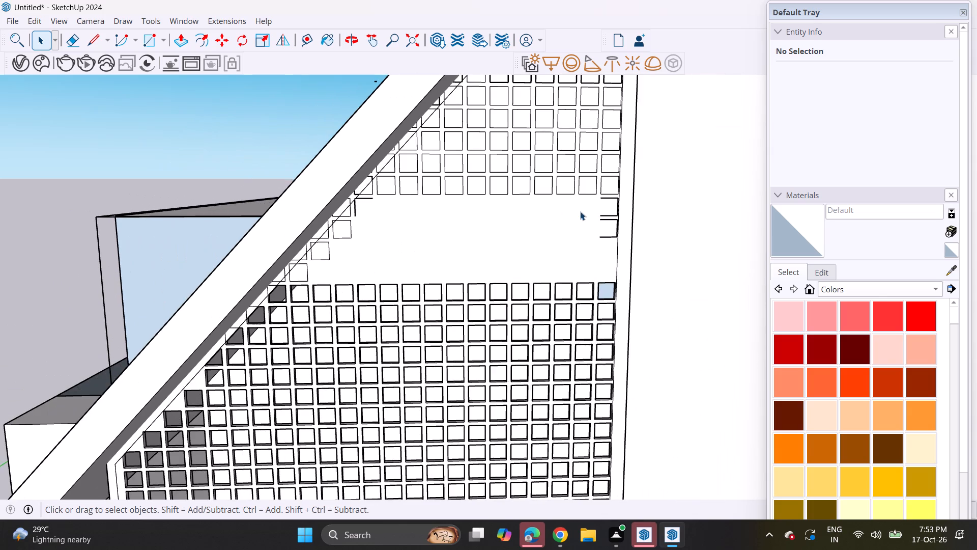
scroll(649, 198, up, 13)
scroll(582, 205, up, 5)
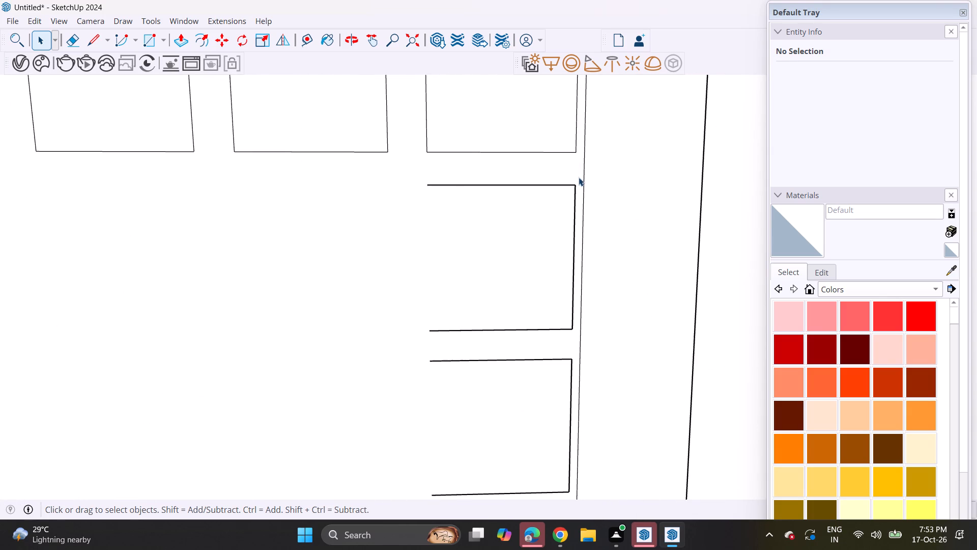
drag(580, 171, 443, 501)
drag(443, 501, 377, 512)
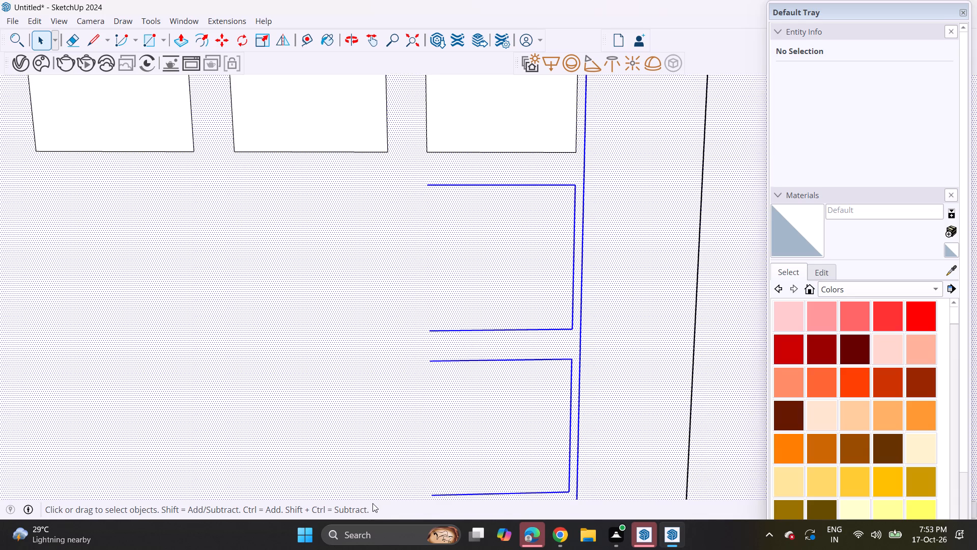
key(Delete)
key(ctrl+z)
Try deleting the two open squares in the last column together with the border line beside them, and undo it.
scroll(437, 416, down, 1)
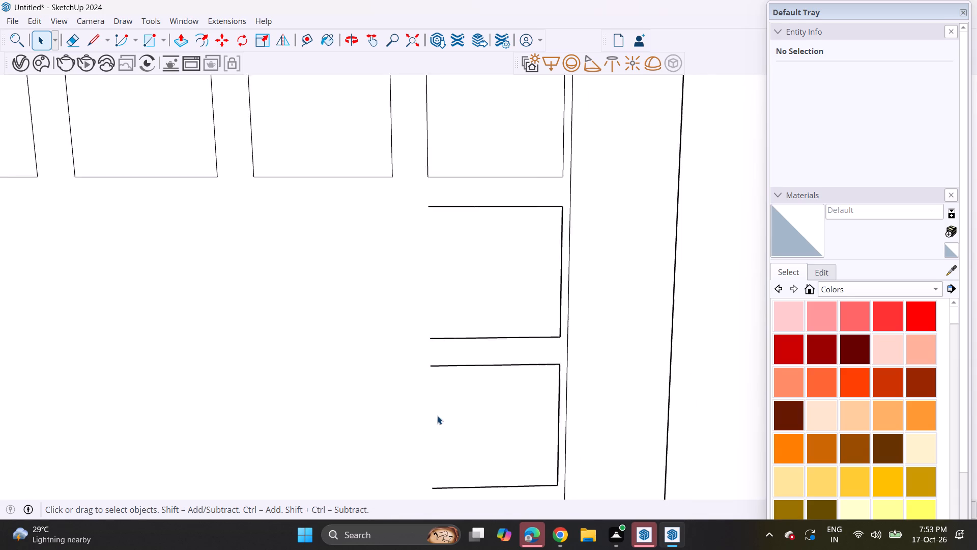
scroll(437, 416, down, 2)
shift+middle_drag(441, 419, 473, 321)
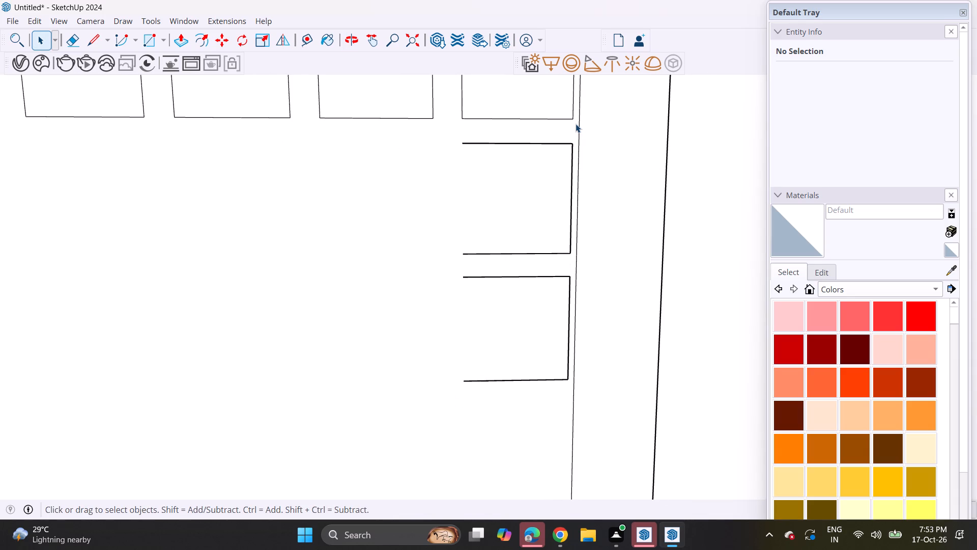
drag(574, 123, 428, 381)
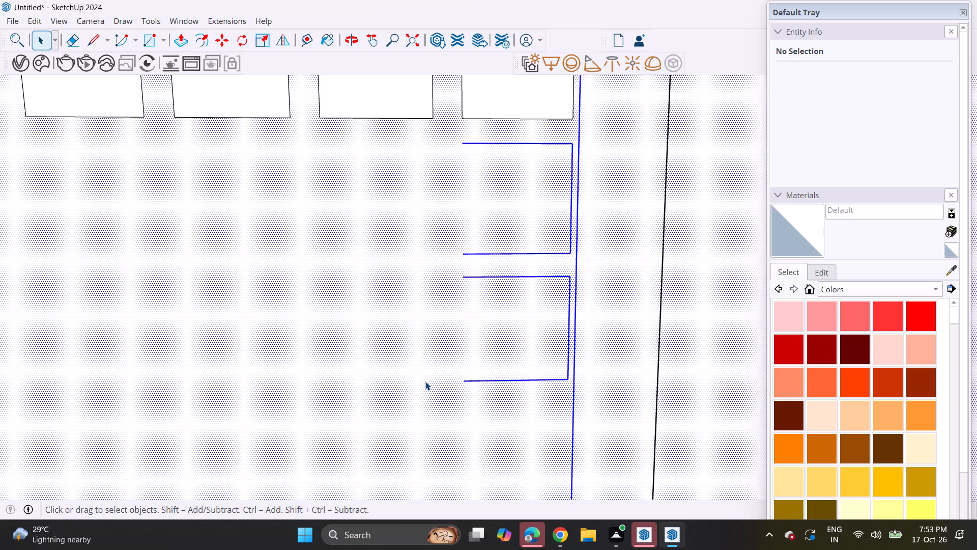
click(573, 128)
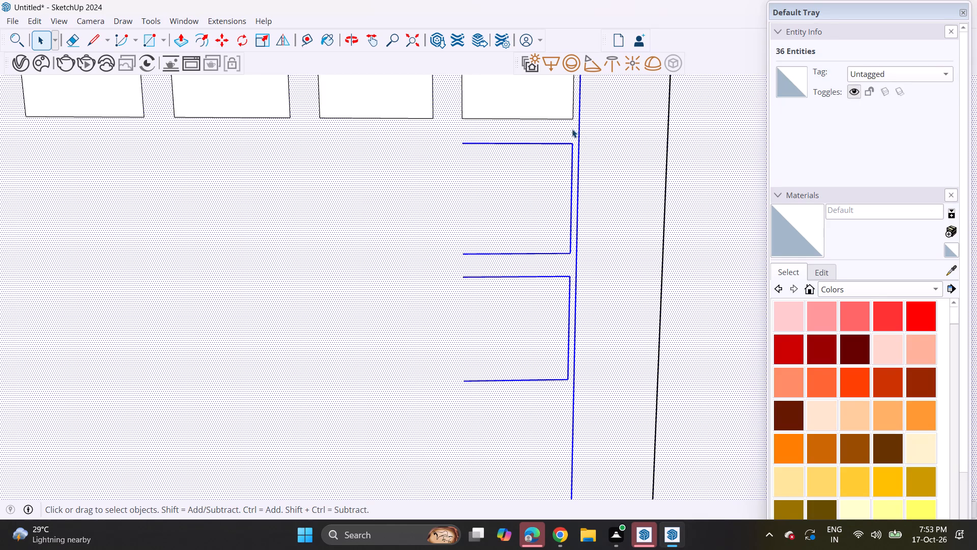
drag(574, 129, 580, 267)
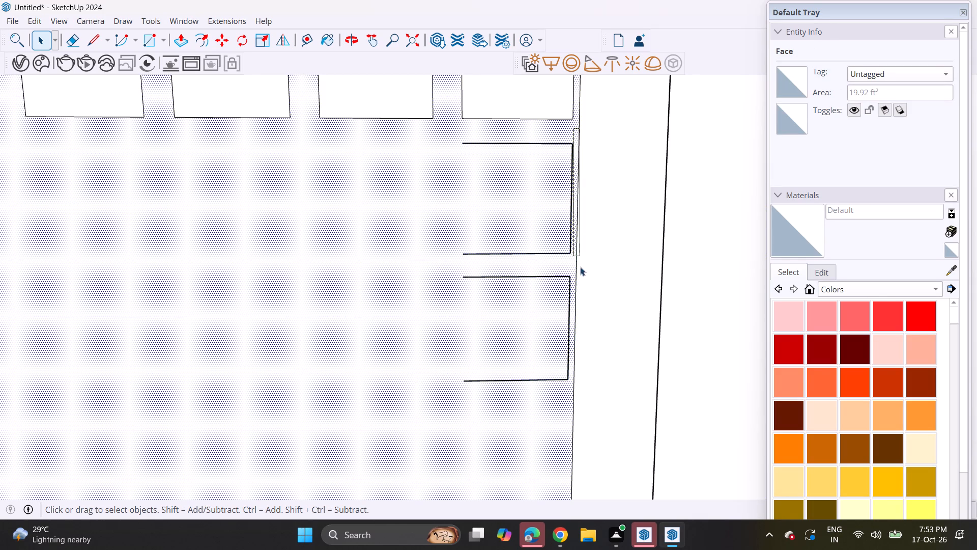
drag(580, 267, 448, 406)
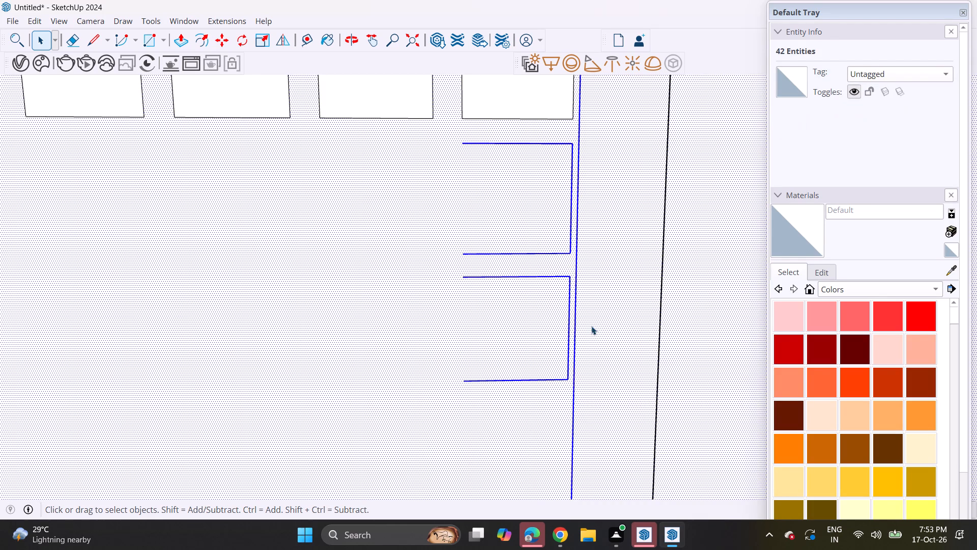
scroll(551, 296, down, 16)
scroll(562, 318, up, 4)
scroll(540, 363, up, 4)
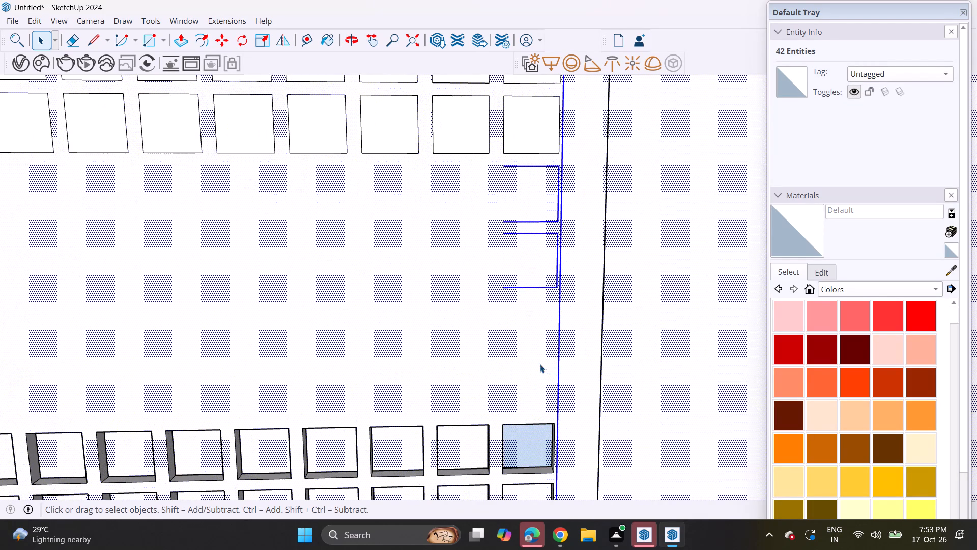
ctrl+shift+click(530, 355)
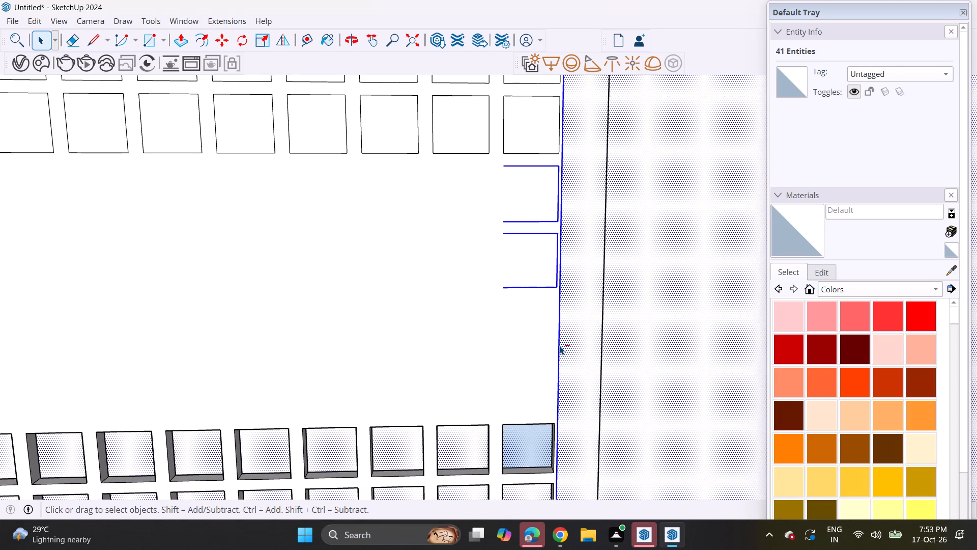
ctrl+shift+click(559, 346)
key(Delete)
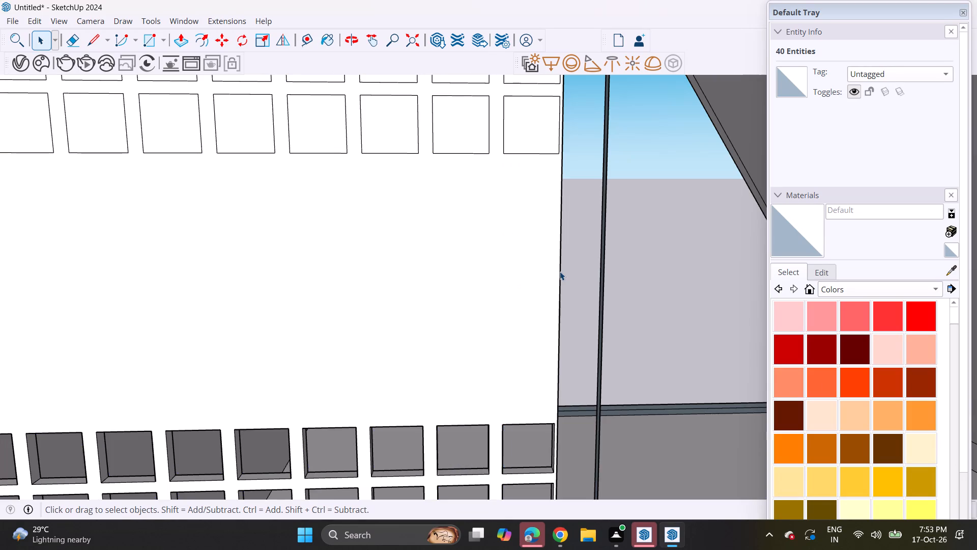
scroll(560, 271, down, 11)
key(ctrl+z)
Delete the two leftover edges at the cleared block's roof-side end, just below the lowest intact row of unperforated squares.
scroll(559, 272, down, 4)
scroll(541, 294, up, 4)
click(456, 213)
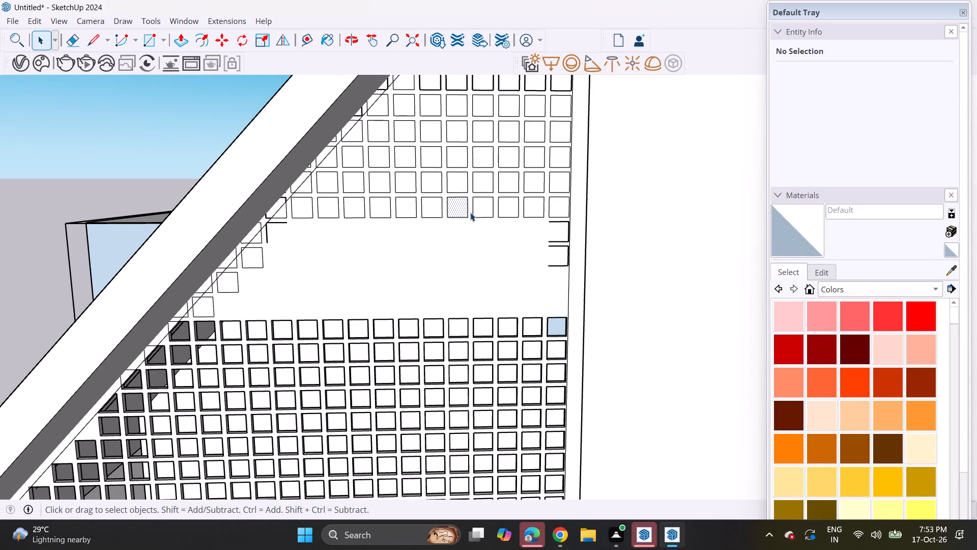
click(477, 209)
scroll(277, 261, up, 2)
click(246, 261)
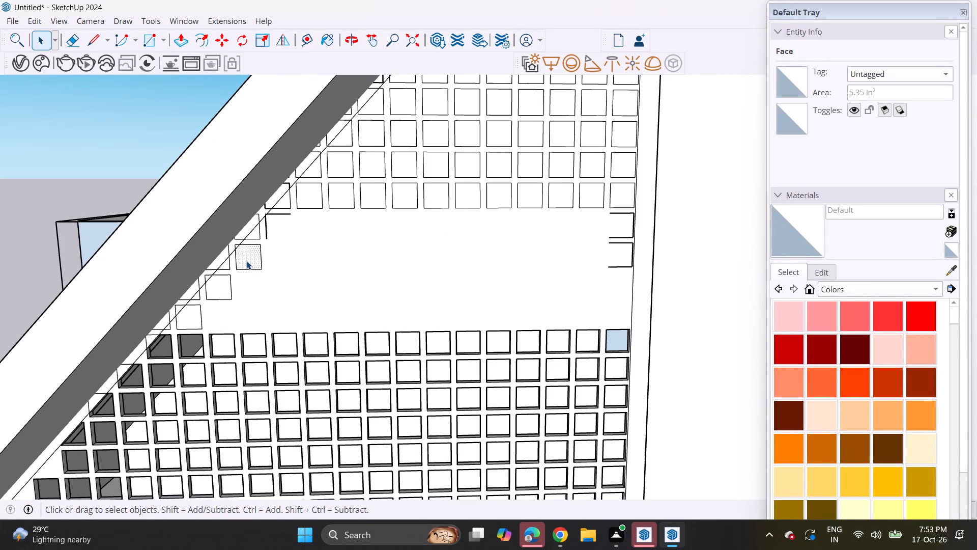
scroll(256, 258, up, 3)
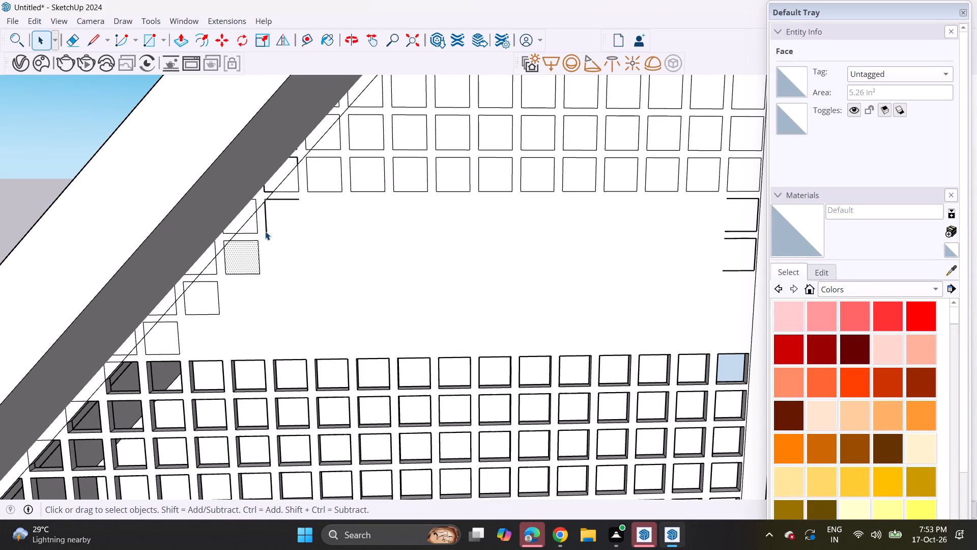
click(265, 231)
key(Delete)
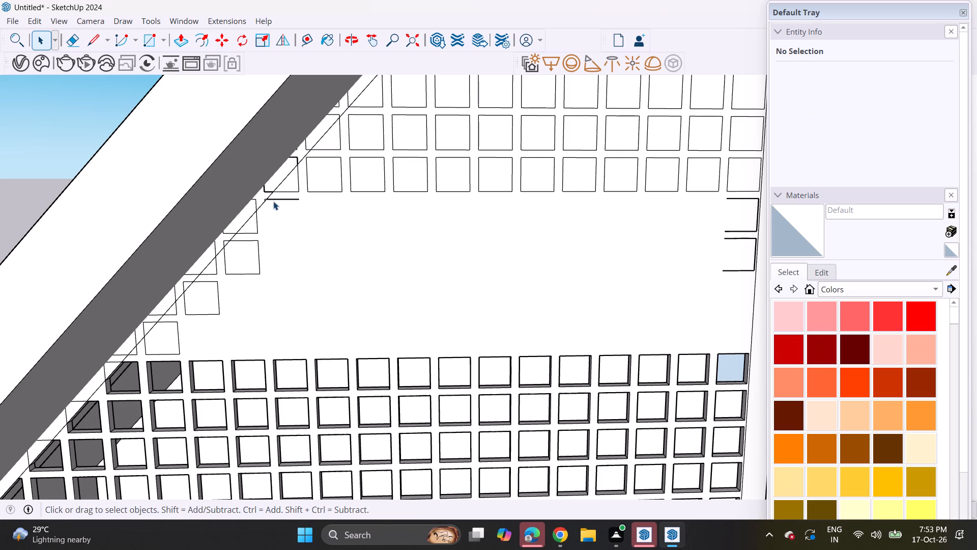
click(273, 201)
key(Delete)
Delete the three remaining edges of the upper open square in the last column, keeping the border line.
scroll(783, 236, up, 5)
scroll(744, 221, up, 4)
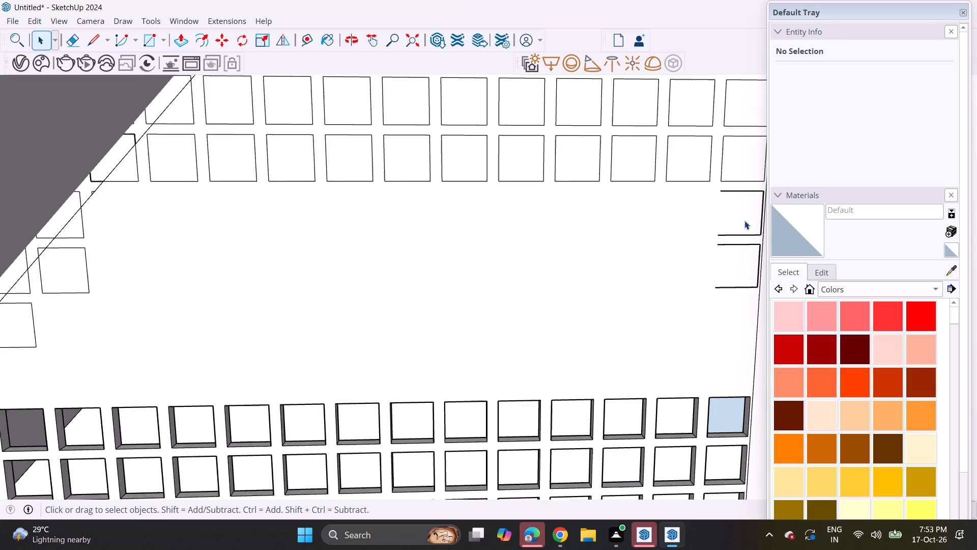
click(749, 235)
key(Delete)
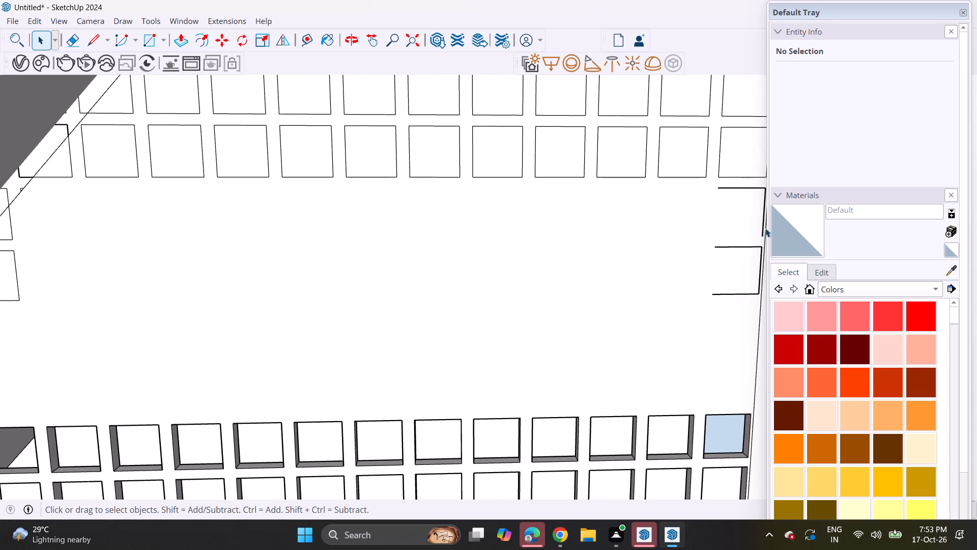
click(763, 234)
key(Delete)
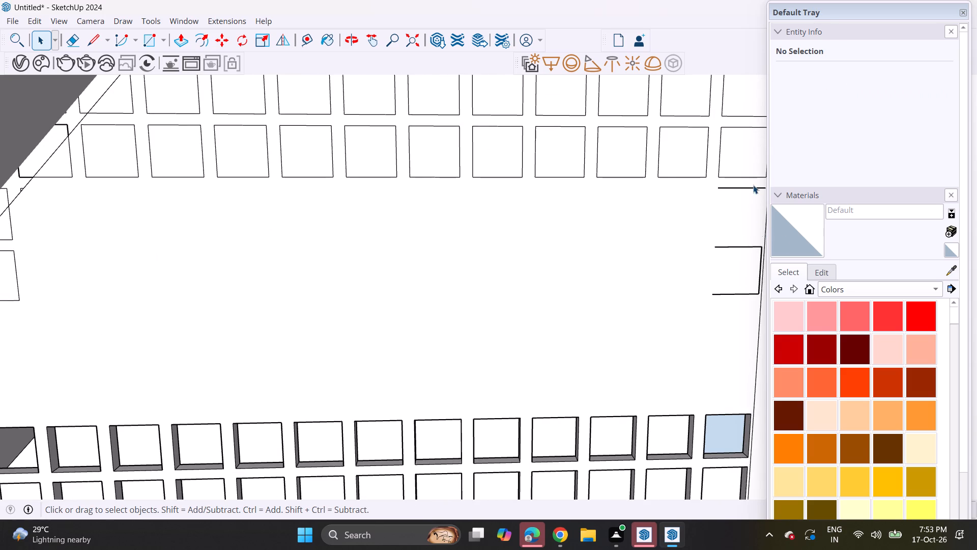
click(753, 186)
key(Delete)
key(ctrl+z)
scroll(748, 219, up, 4)
click(748, 174)
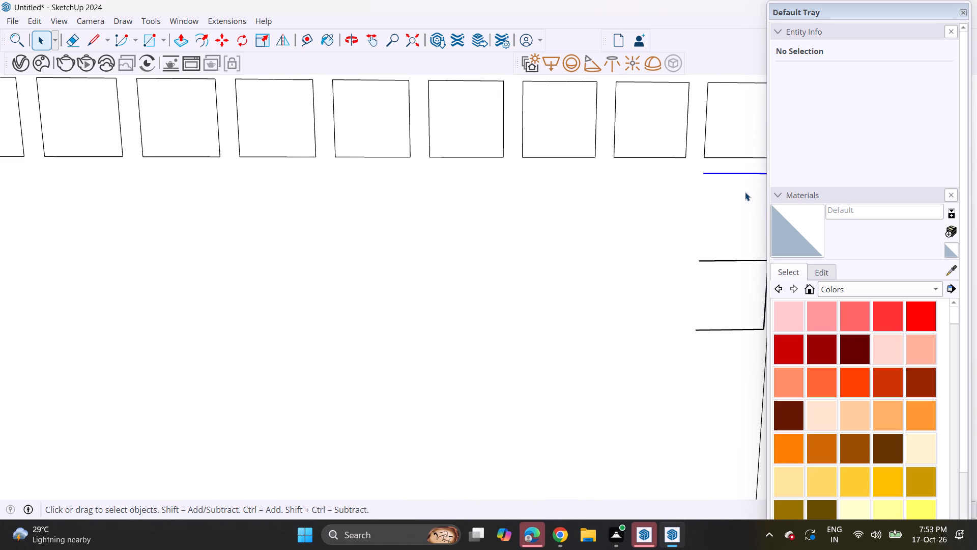
key(Delete)
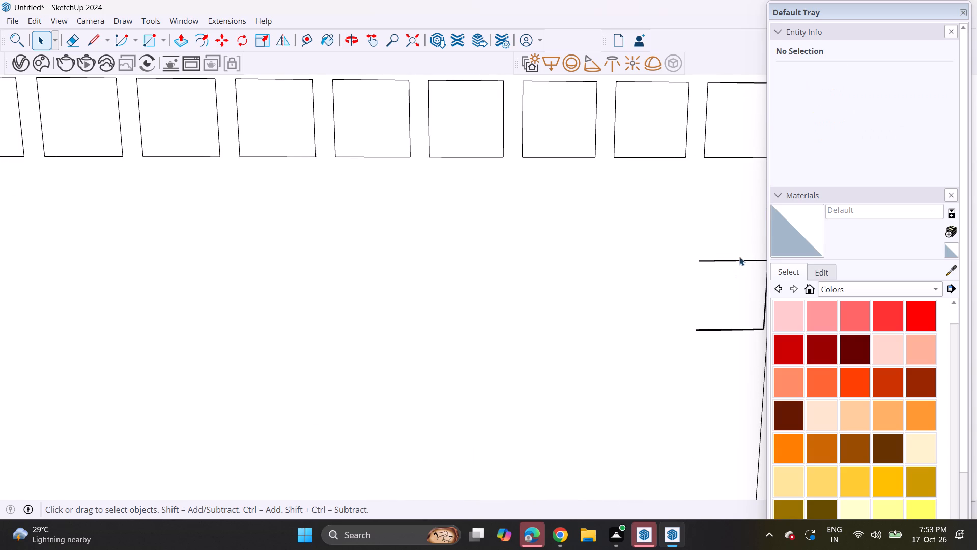
Delete the three remaining edges of the lower open square in the last column.
click(740, 261)
key(Delete)
click(757, 331)
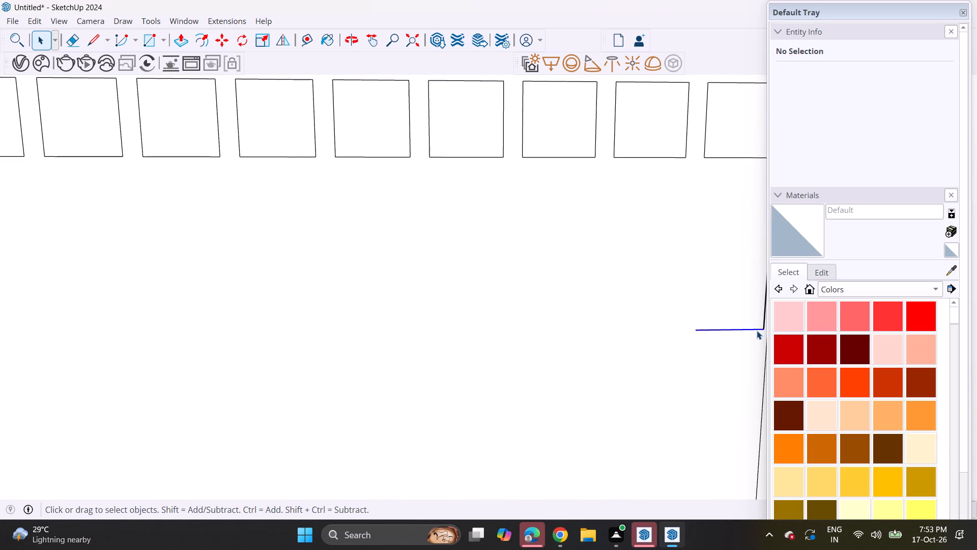
key(Delete)
click(762, 326)
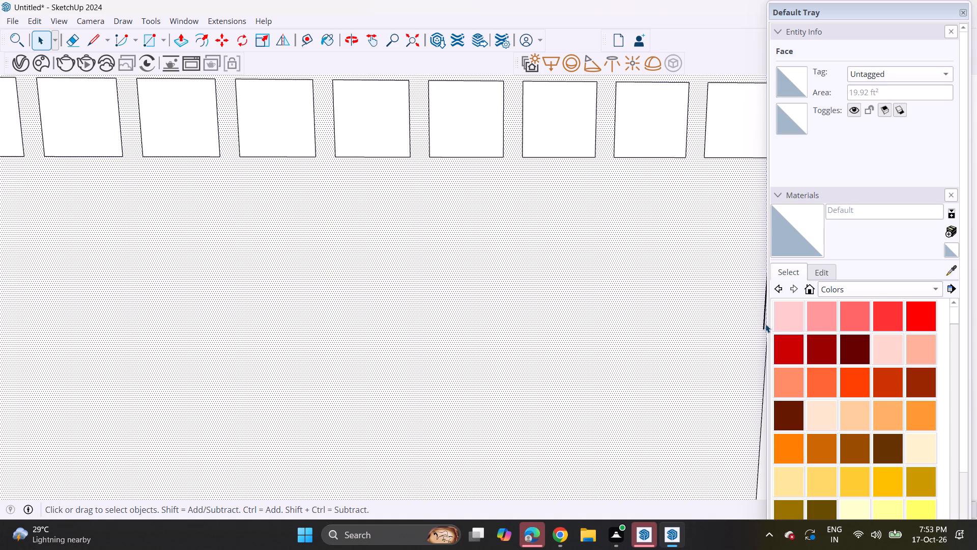
click(763, 325)
key(Delete)
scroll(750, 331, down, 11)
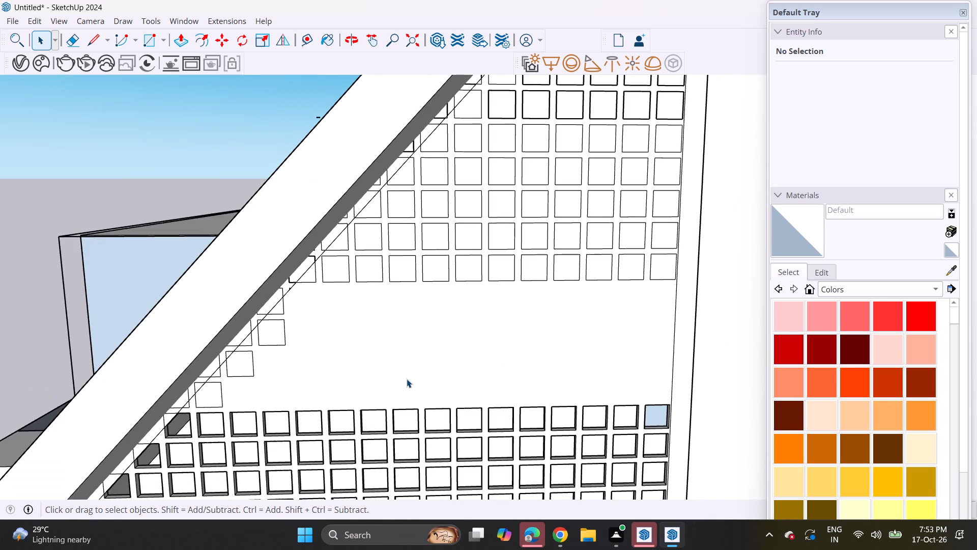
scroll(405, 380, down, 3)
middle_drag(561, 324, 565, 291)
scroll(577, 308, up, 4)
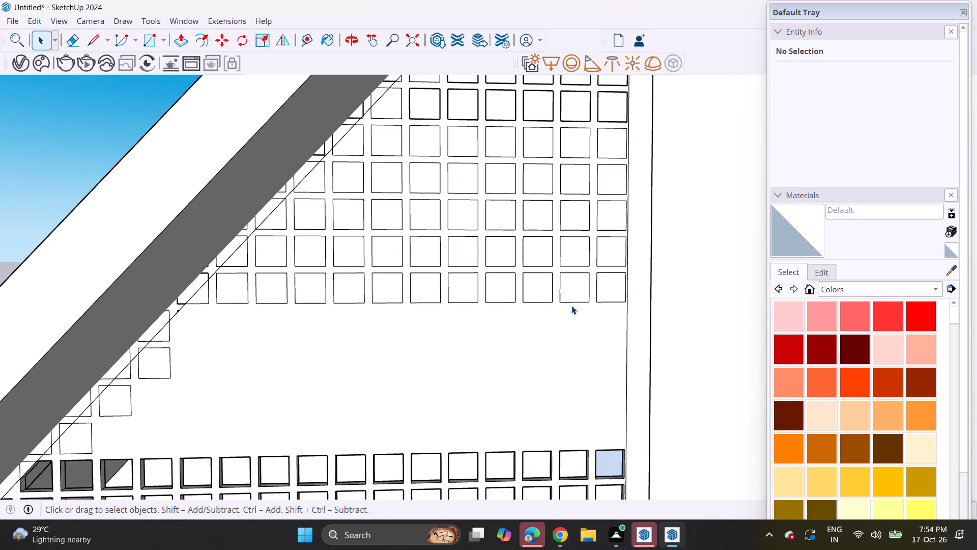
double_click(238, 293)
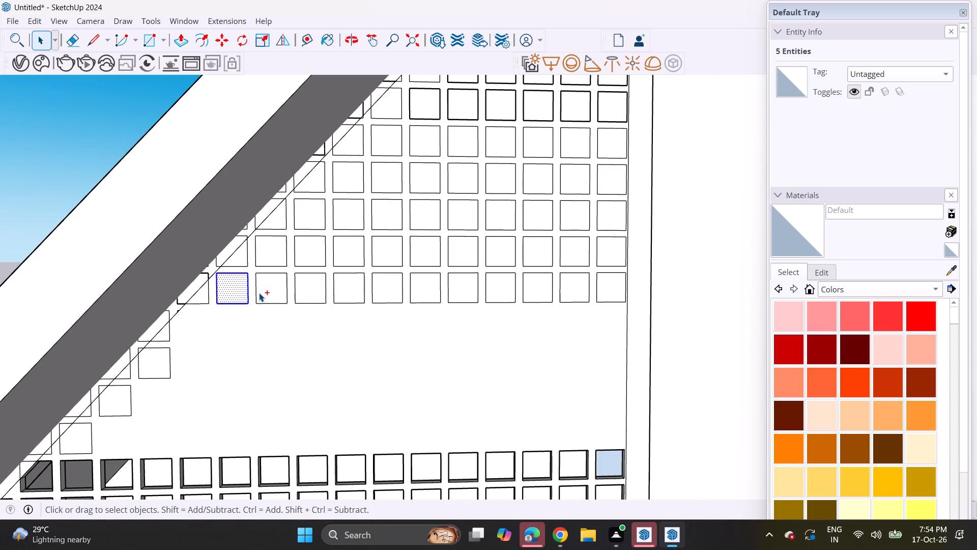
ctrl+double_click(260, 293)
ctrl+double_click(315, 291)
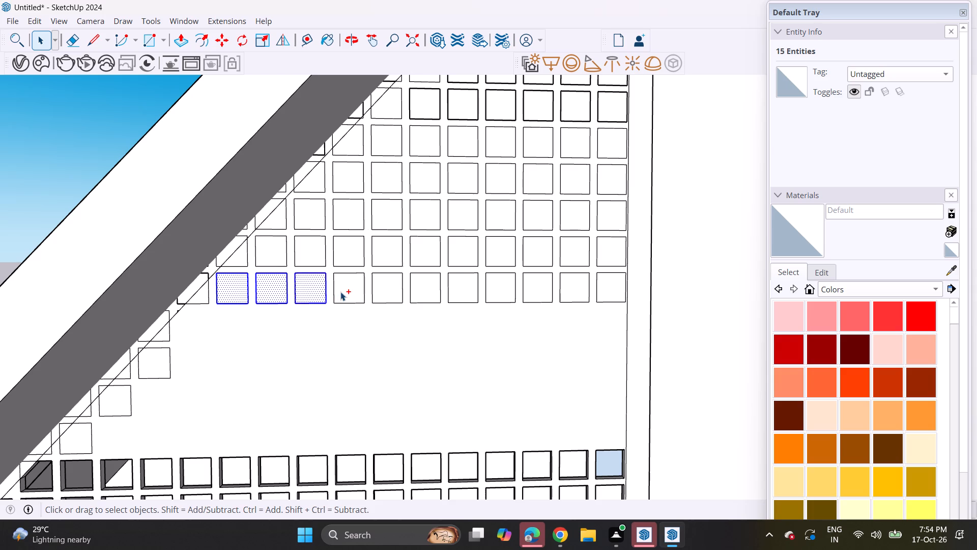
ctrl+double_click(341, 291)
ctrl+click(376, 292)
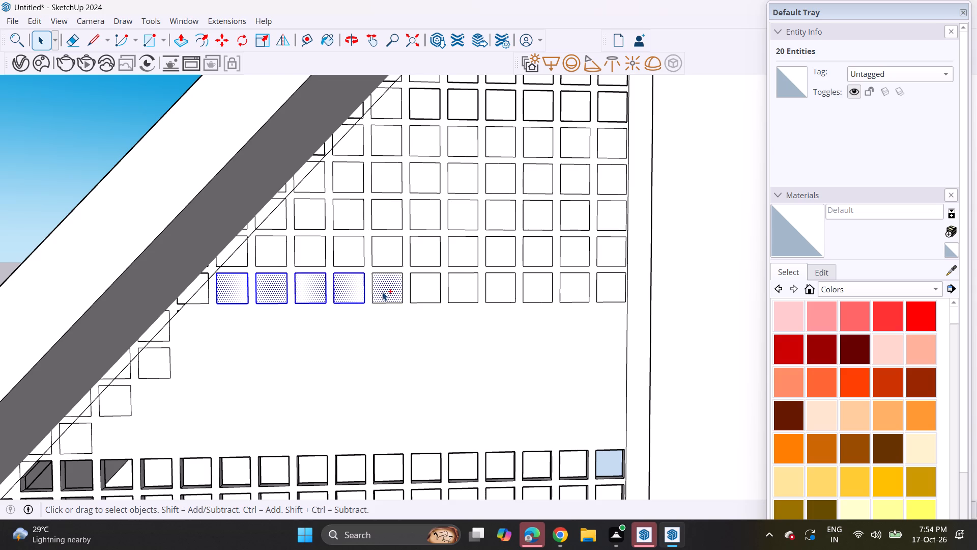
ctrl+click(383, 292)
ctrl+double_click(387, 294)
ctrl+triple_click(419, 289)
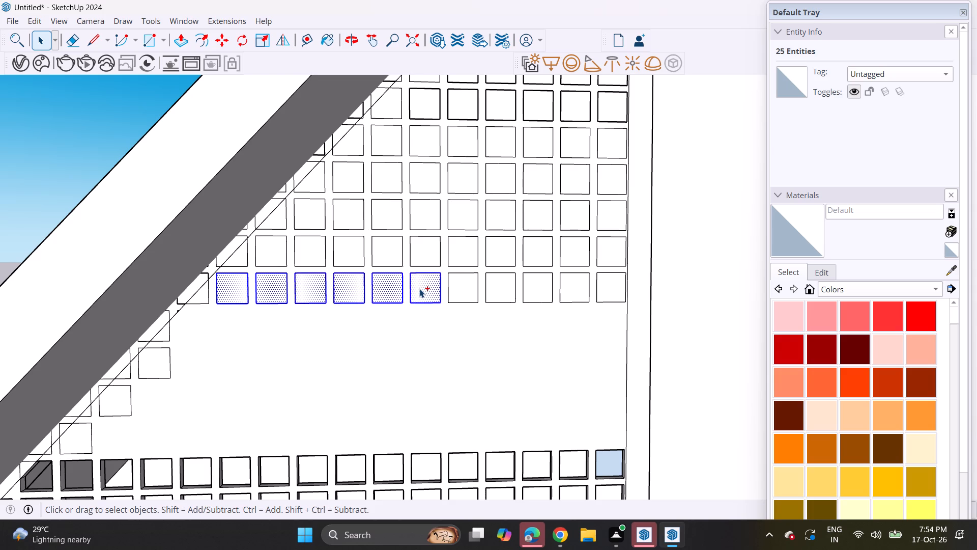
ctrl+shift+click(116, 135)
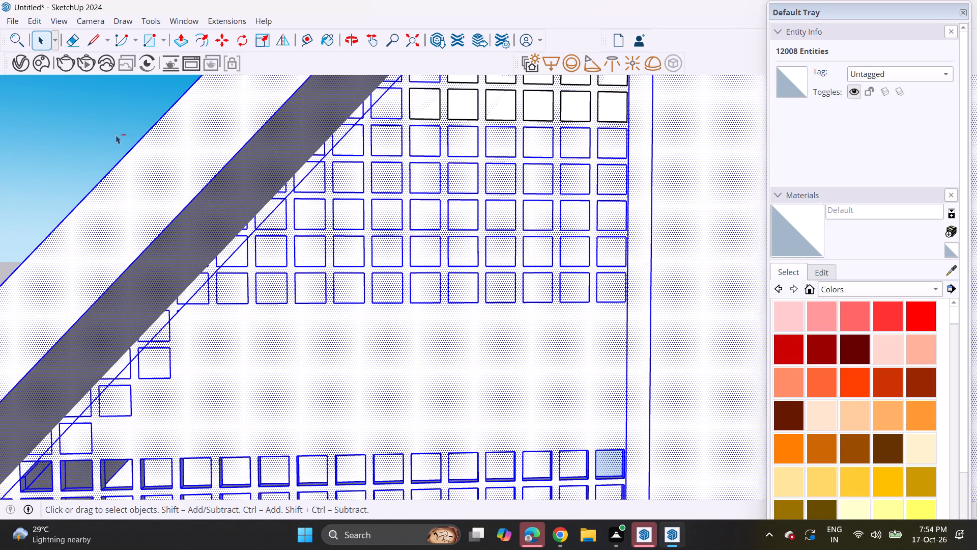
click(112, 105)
Copy the eleven full squares of the lowest intact row one row spacing down into the cleared gap.
double_click(222, 290)
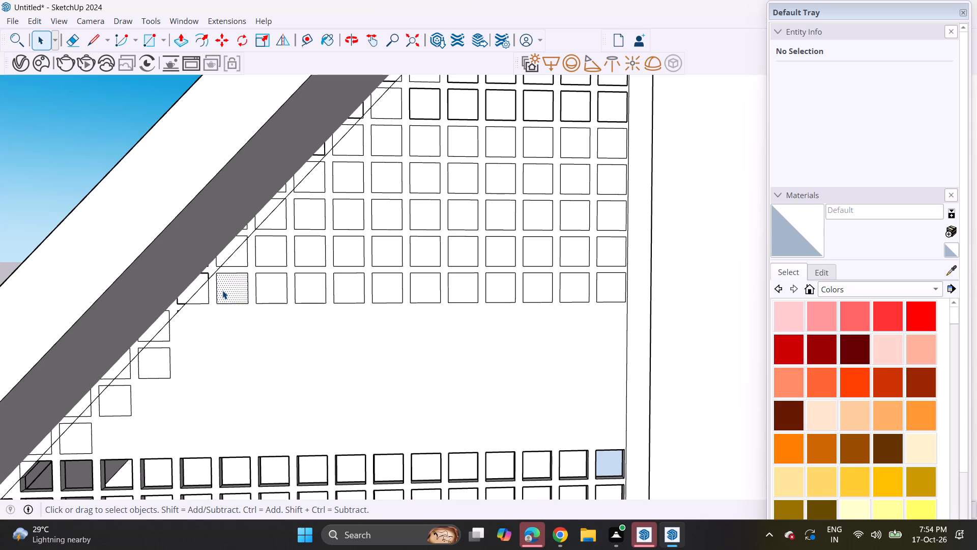
ctrl+double_click(266, 286)
ctrl+click(310, 287)
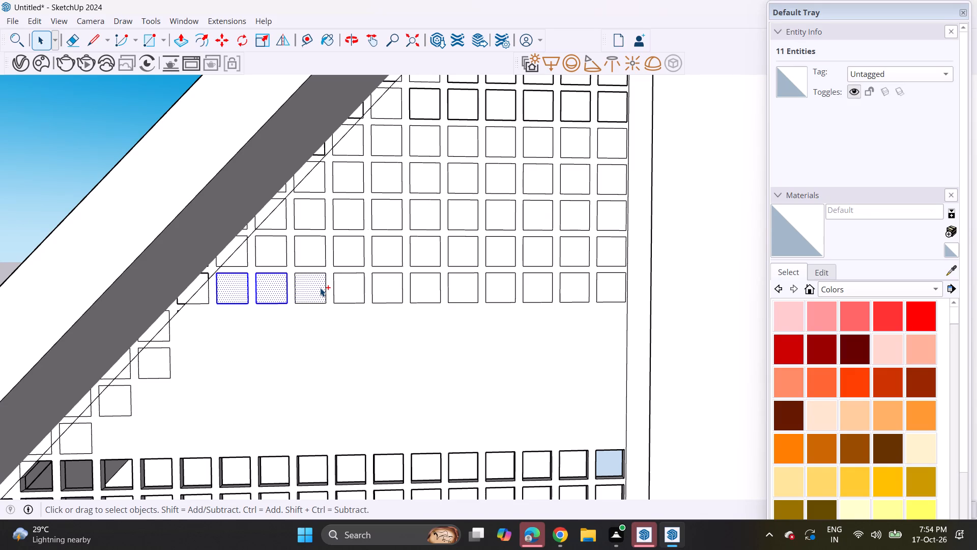
ctrl+click(320, 288)
ctrl+double_click(320, 290)
ctrl+double_click(344, 288)
ctrl+double_click(392, 286)
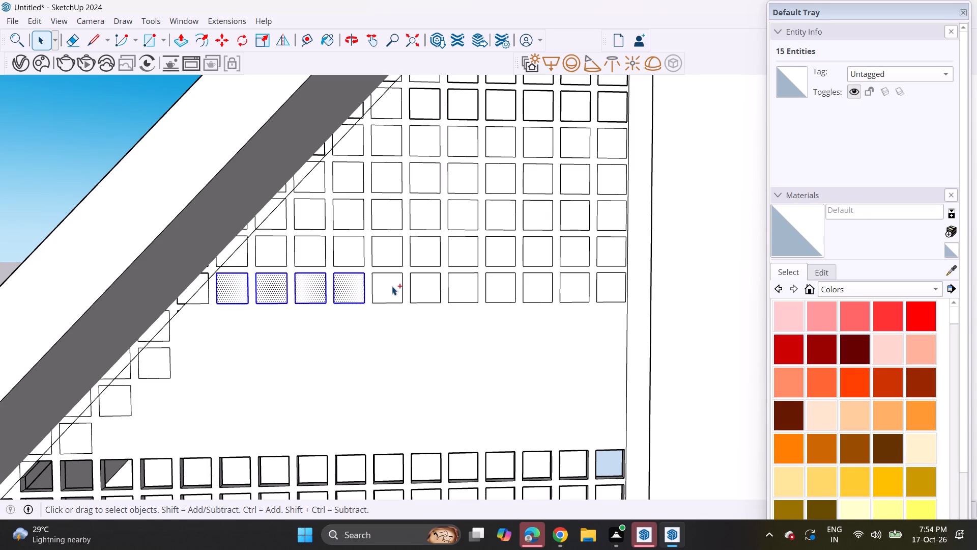
ctrl+double_click(430, 287)
ctrl+double_click(459, 289)
ctrl+double_click(511, 293)
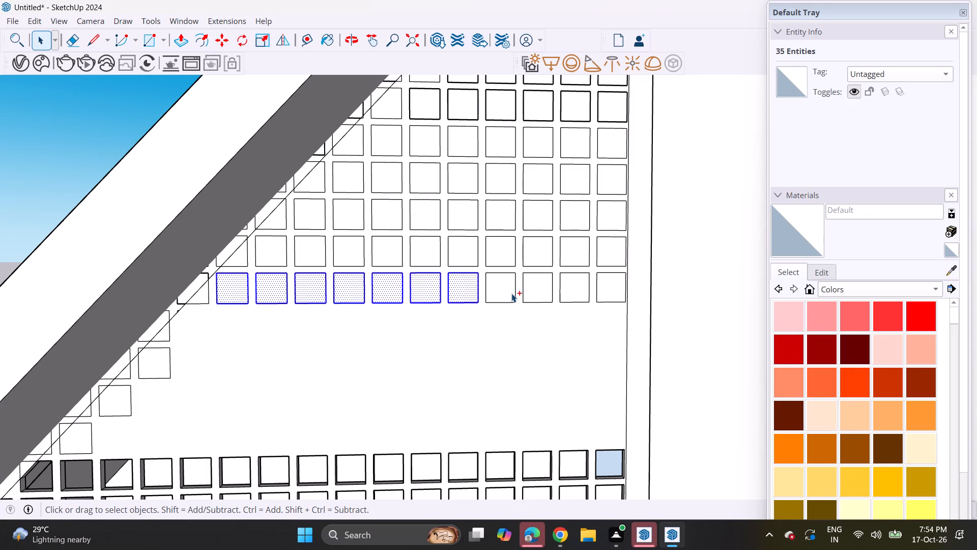
ctrl+double_click(549, 298)
ctrl+double_click(579, 289)
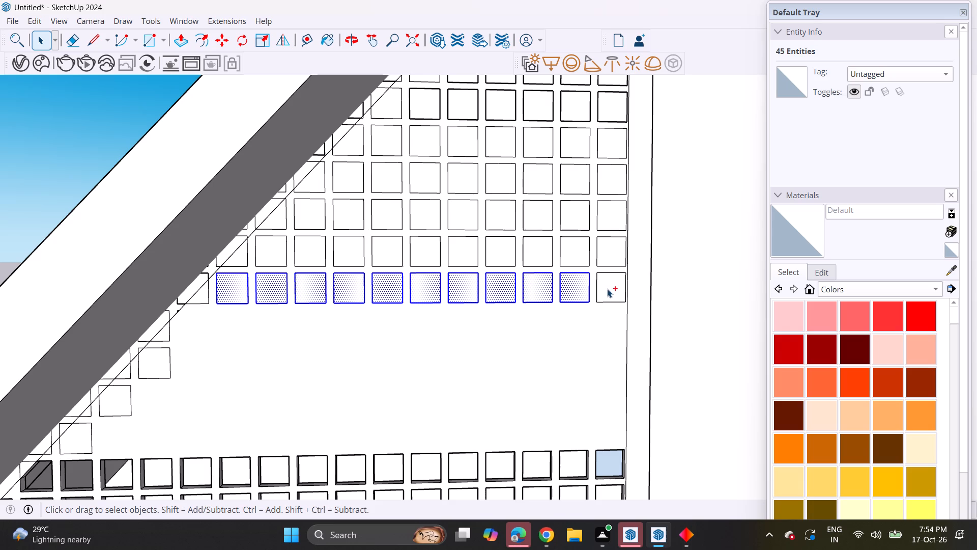
ctrl+double_click(607, 289)
key(m)
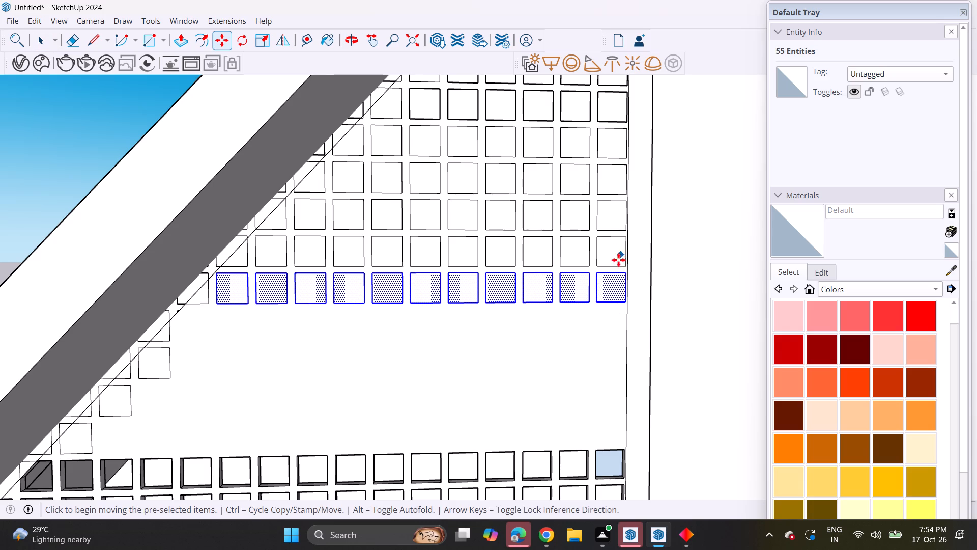
click(619, 267)
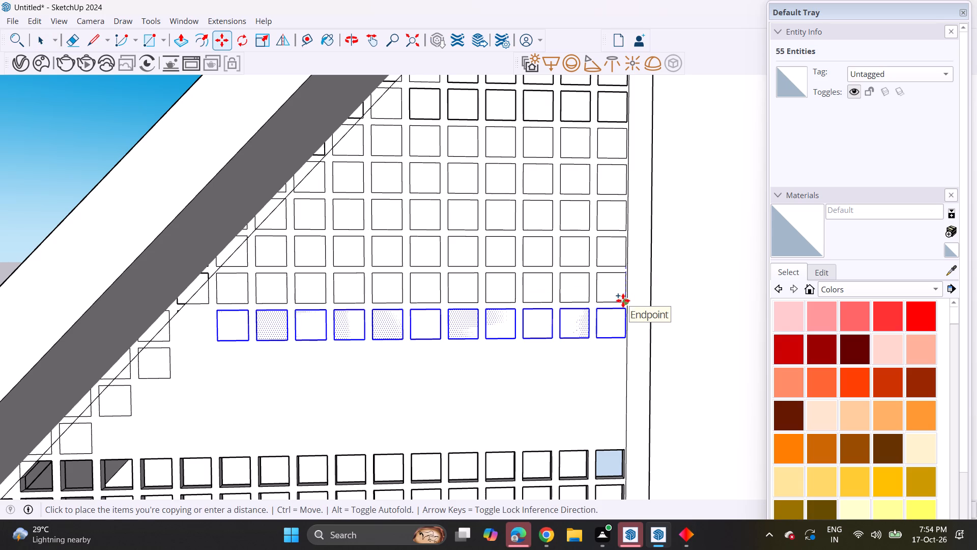
click(623, 300)
Copy the eleven-square row down three more times at the same spacing, ending just above the perforated rows.
click(625, 301)
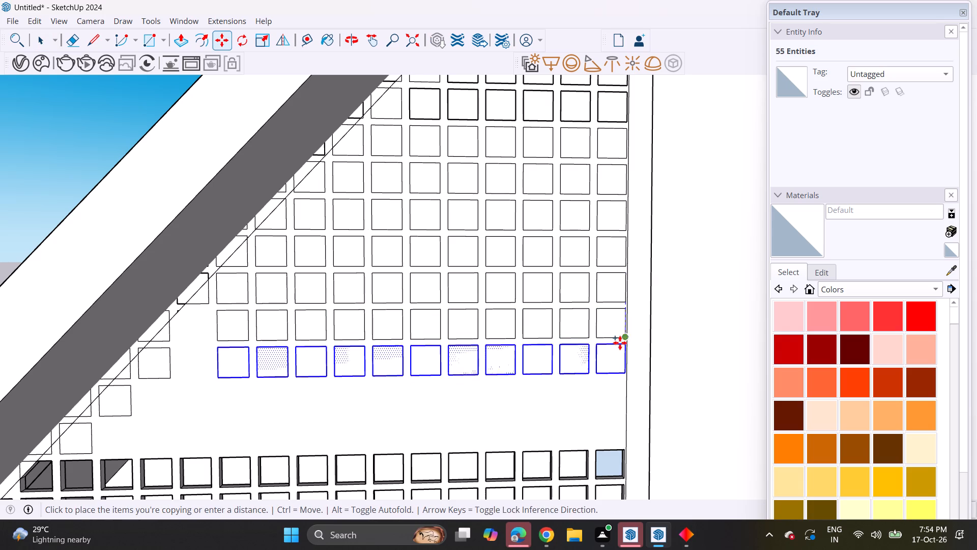
click(622, 338)
click(625, 340)
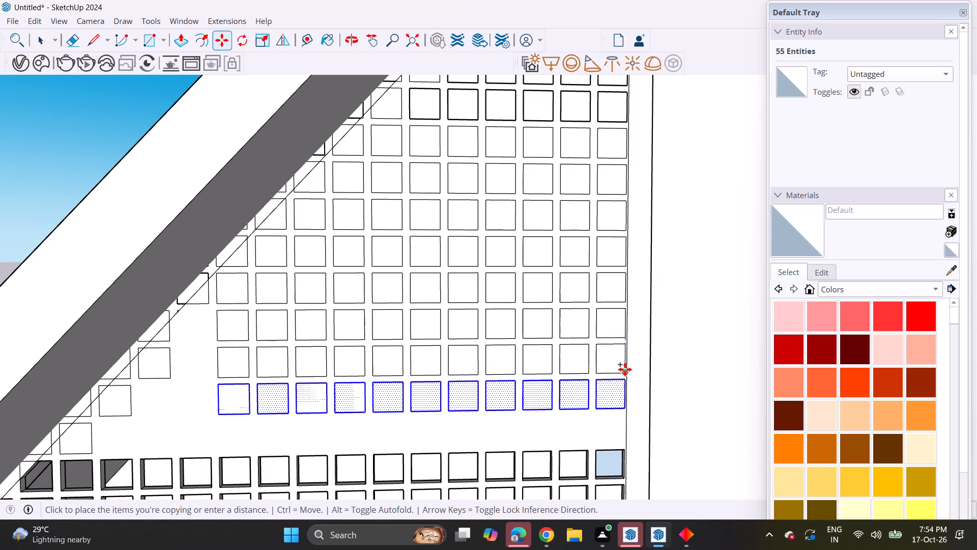
click(625, 374)
ctrl+click(623, 374)
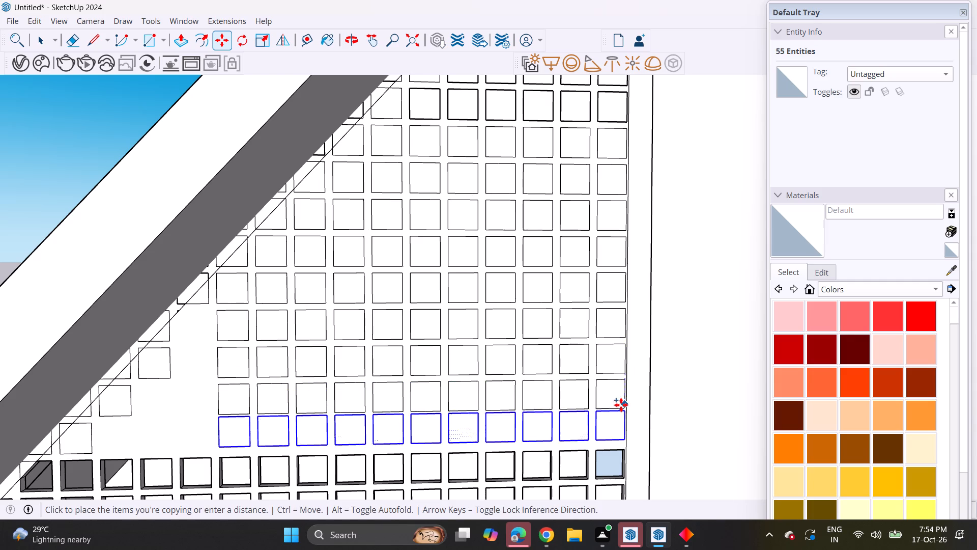
click(621, 409)
Copy the roof-side end square of the lowest new row three times toward the roof, filling that row's remaining gap.
middle_drag(181, 384, 307, 320)
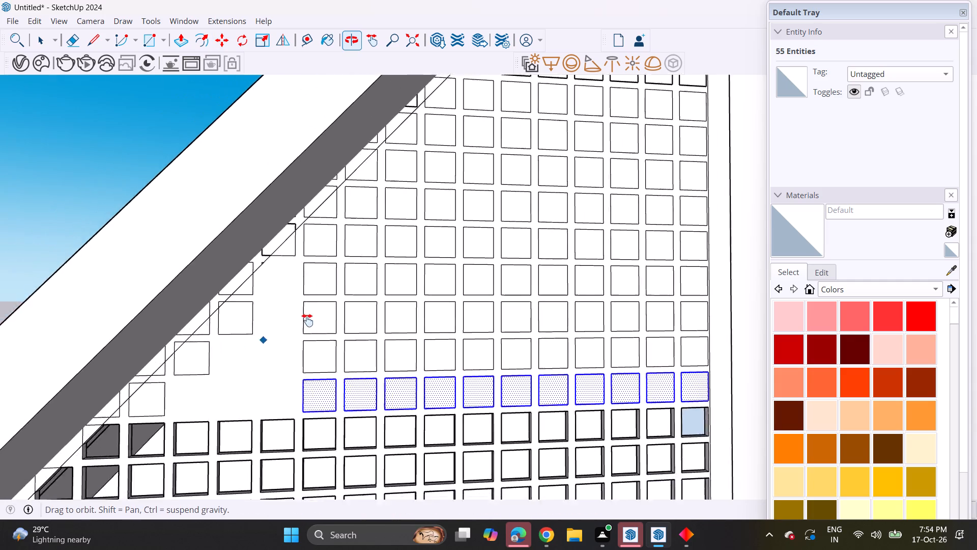
middle_drag(307, 320, 417, 276)
scroll(407, 301, up, 3)
key(space)
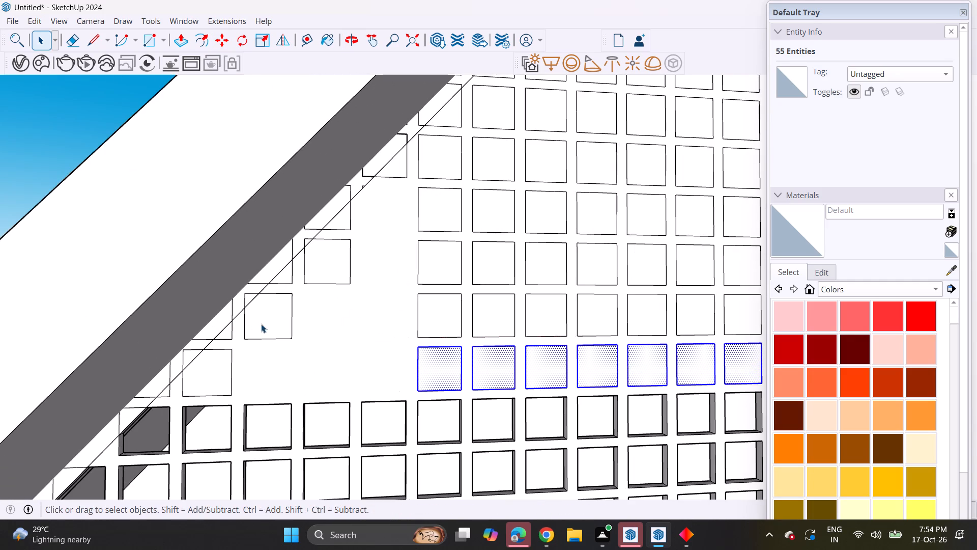
click(435, 369)
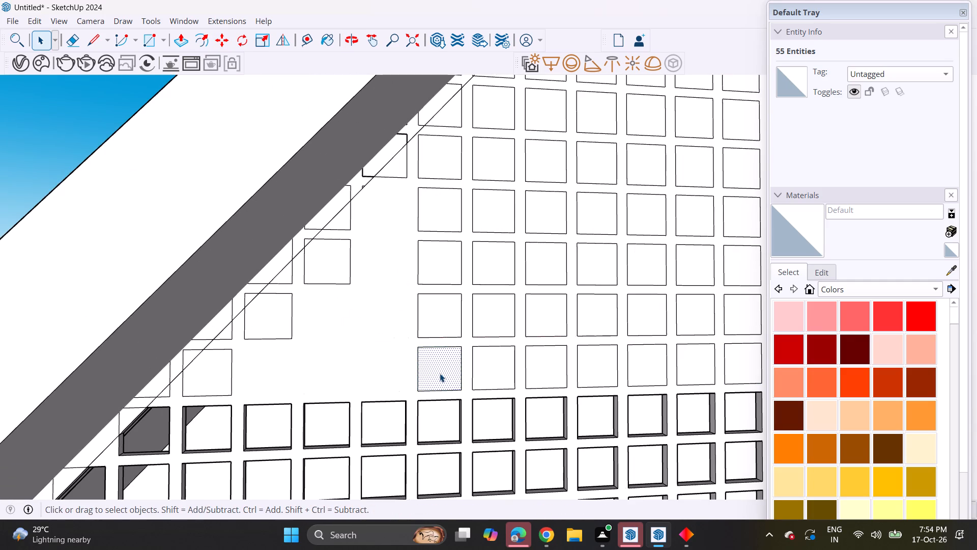
double_click(440, 373)
key(m)
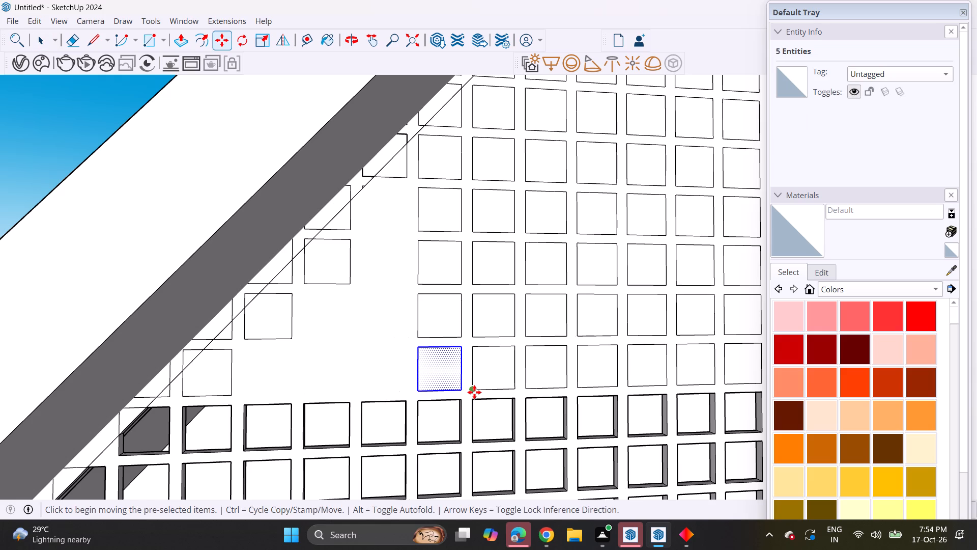
click(474, 392)
click(424, 391)
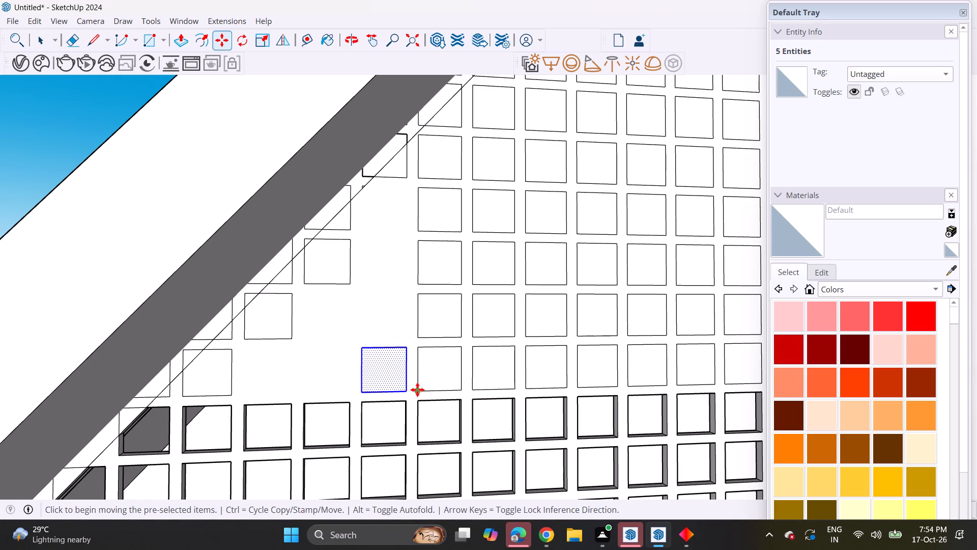
click(417, 390)
double_click(361, 391)
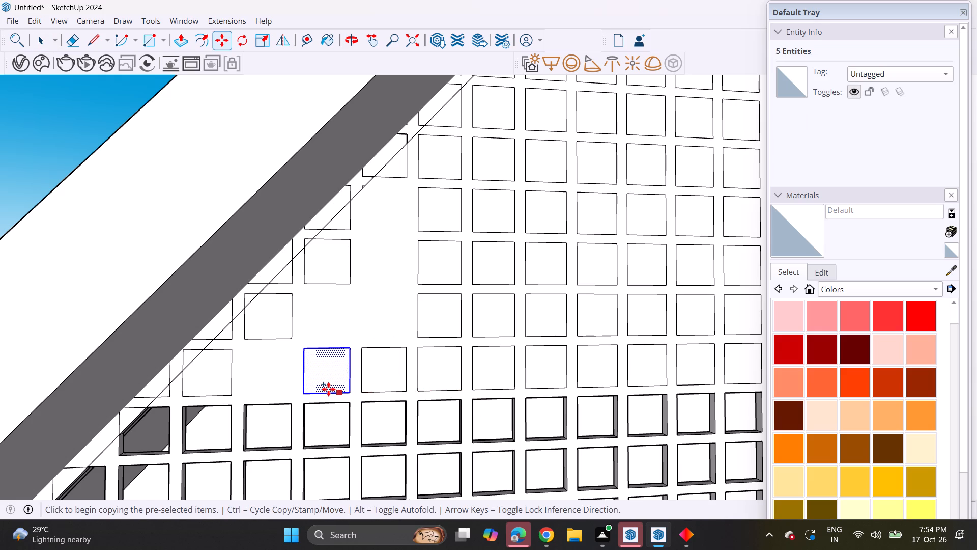
click(364, 391)
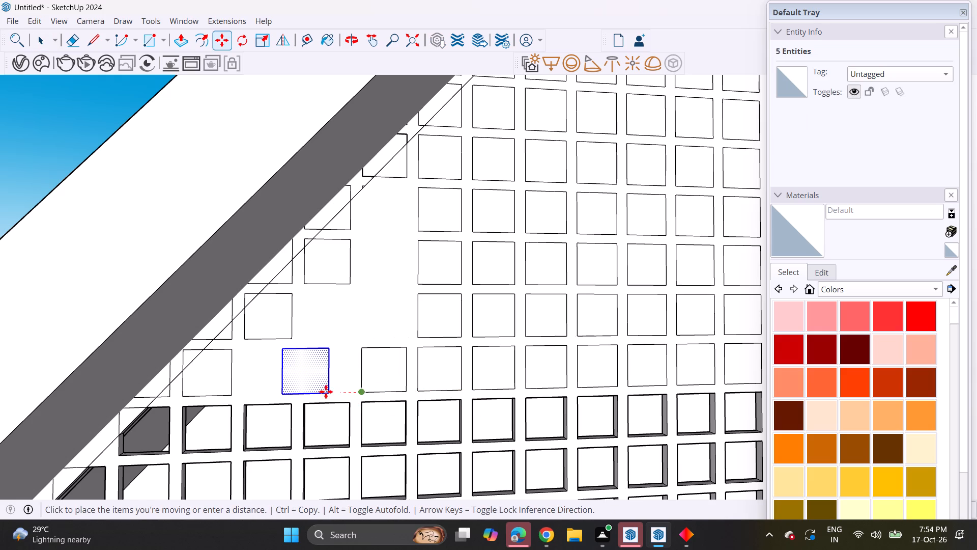
key(Escape)
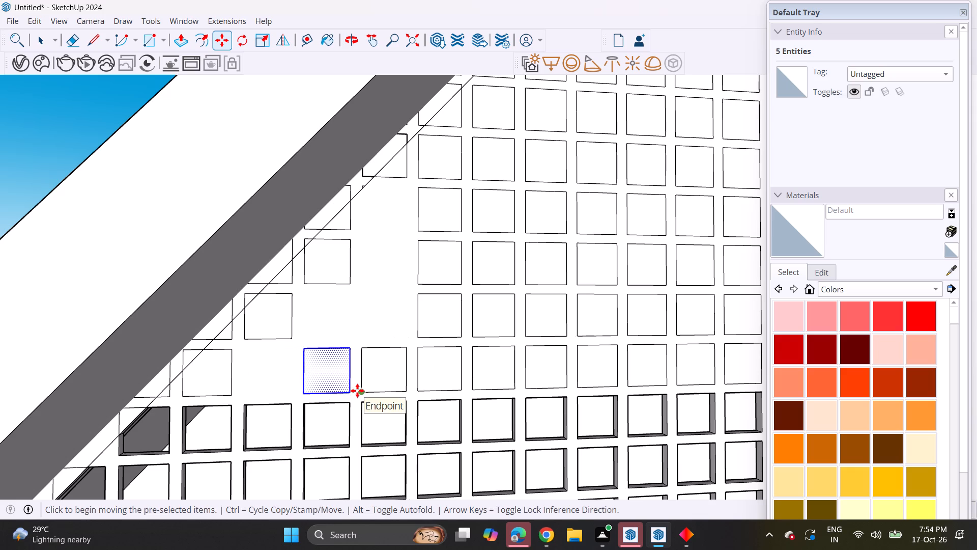
click(357, 391)
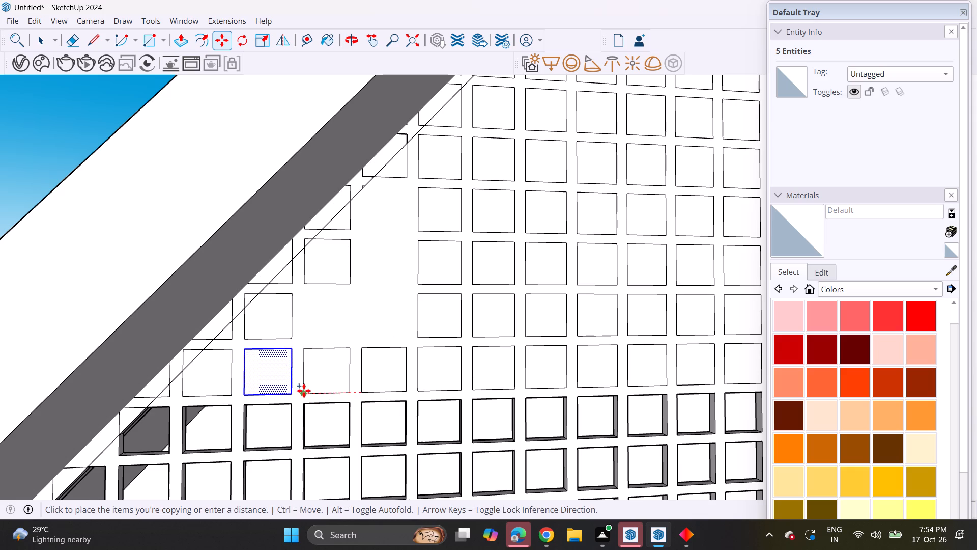
click(305, 390)
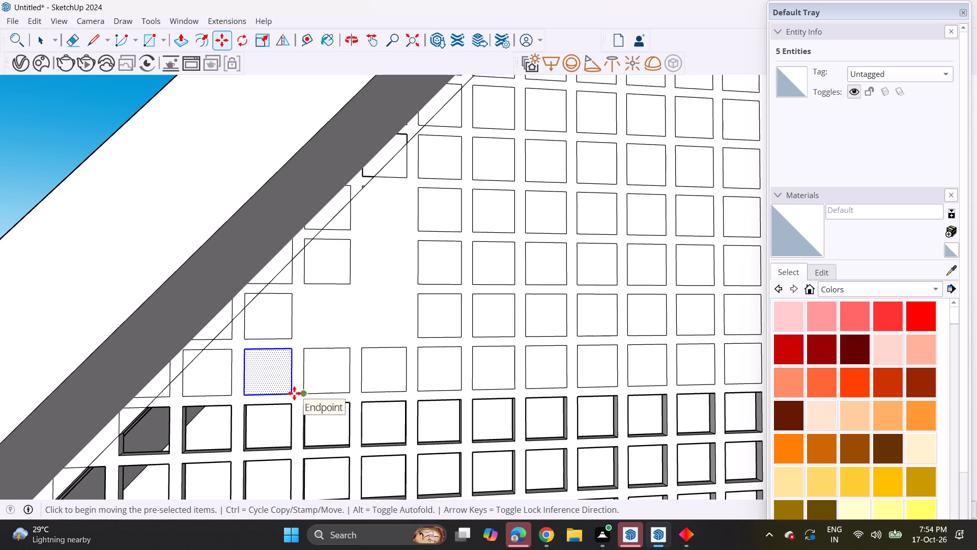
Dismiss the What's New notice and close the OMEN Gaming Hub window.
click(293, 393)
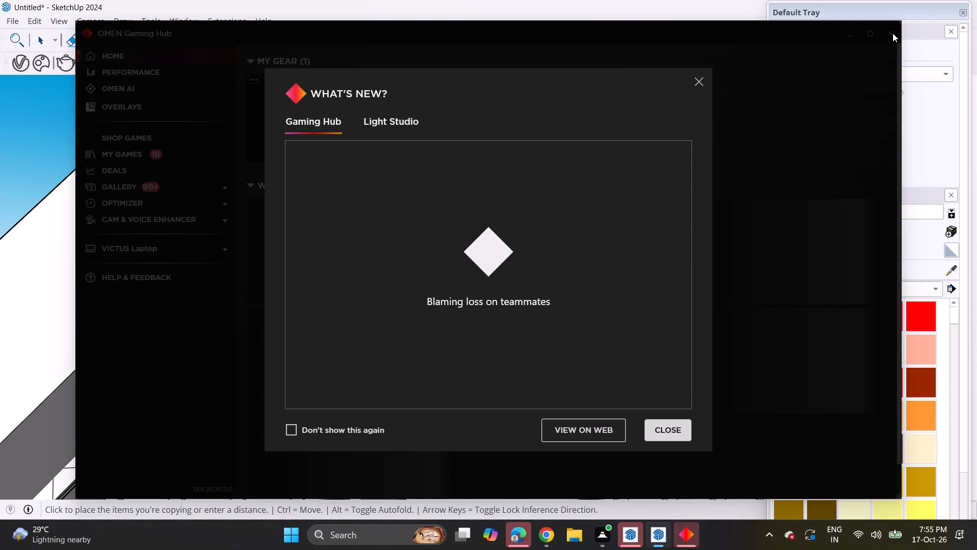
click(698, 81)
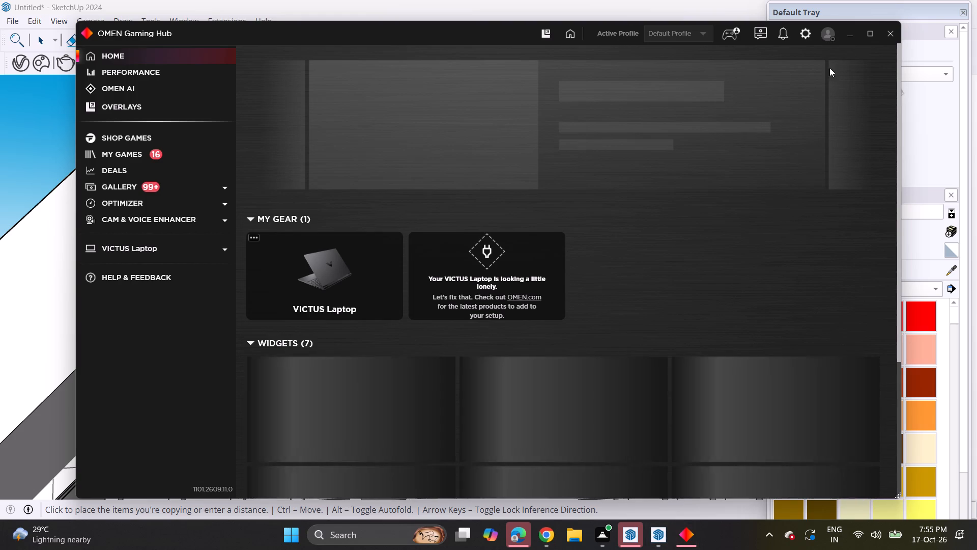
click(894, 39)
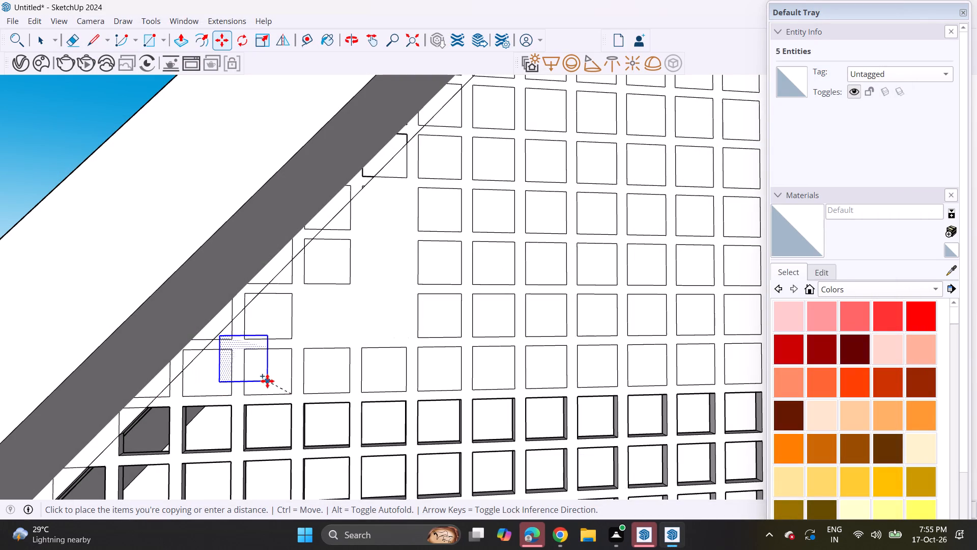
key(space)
Copy the roof-side end square of the second-lowest new row twice toward the roof to fill that row's gap.
click(426, 370)
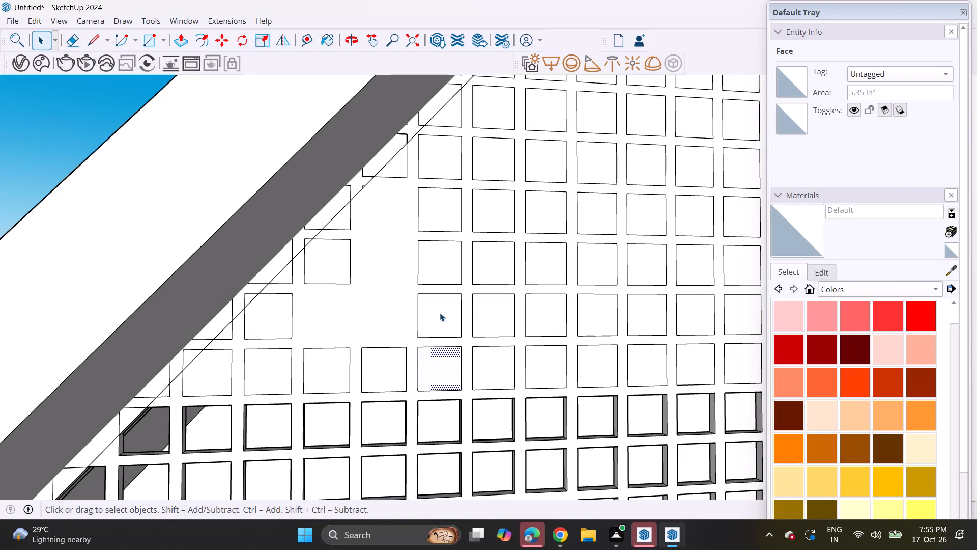
click(440, 313)
scroll(451, 310, up, 2)
double_click(443, 318)
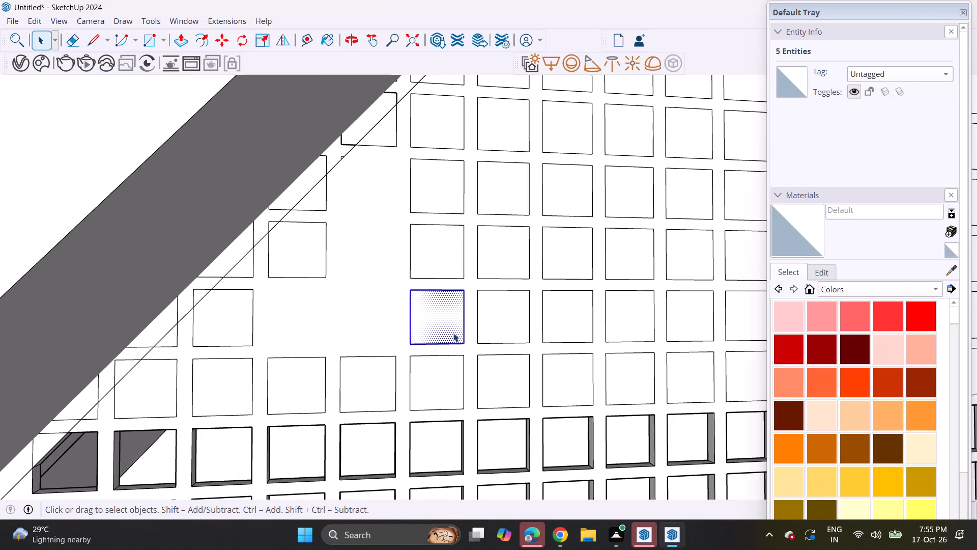
key(m)
click(476, 343)
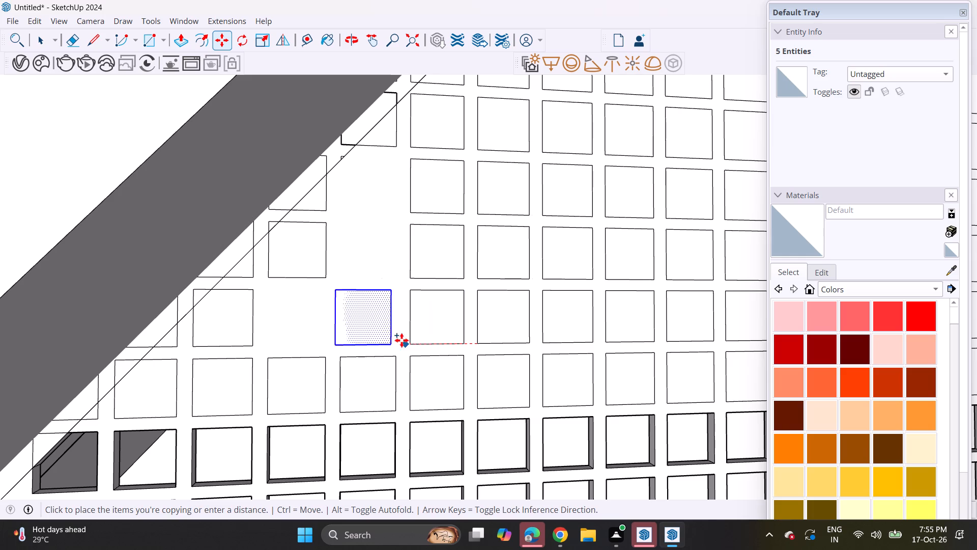
click(413, 342)
ctrl+click(413, 346)
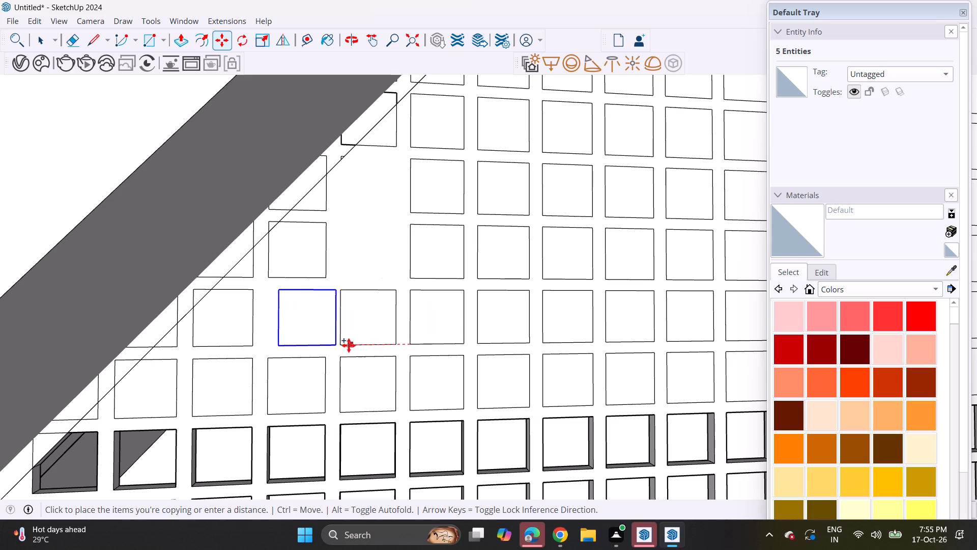
click(343, 344)
Copy the square into the one-square gaps of the next two rows above, and clear the selection.
click(341, 344)
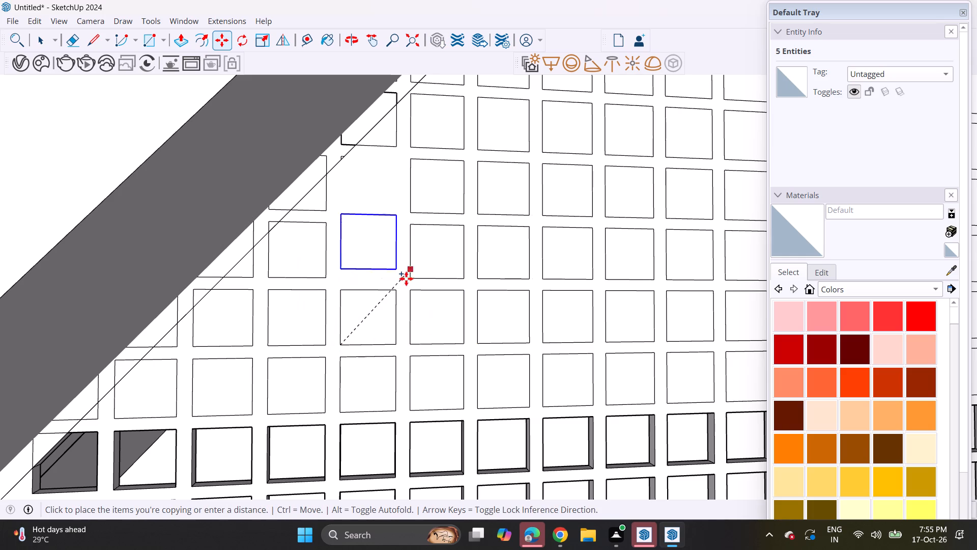
click(415, 277)
click(409, 277)
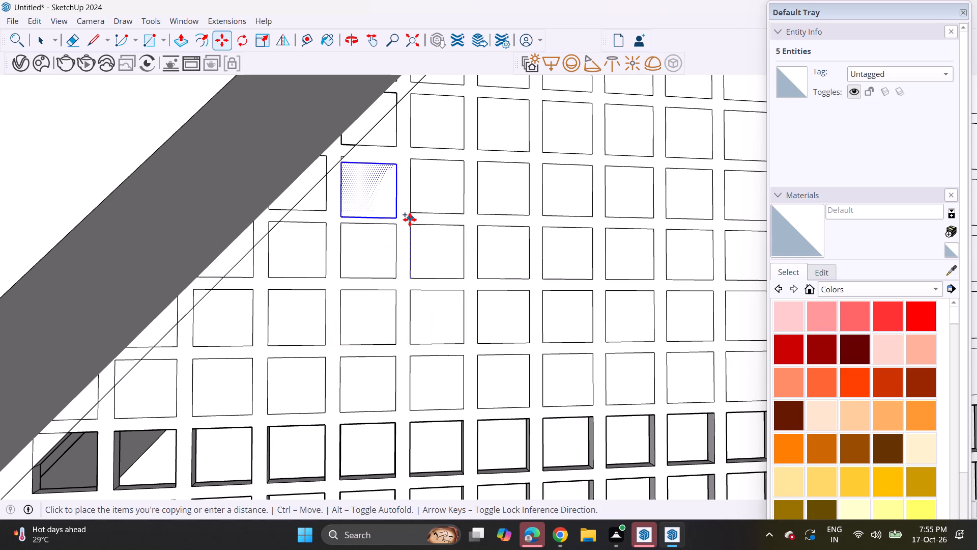
click(410, 214)
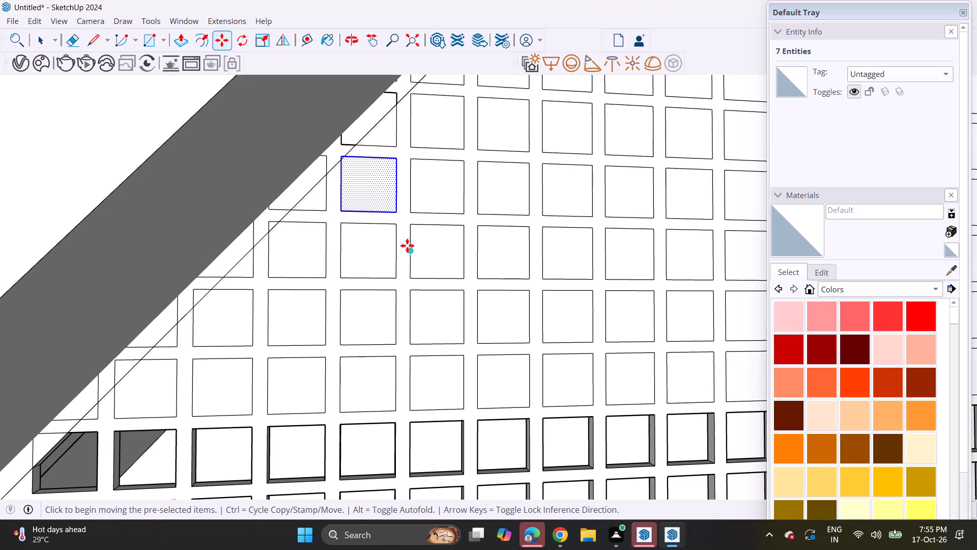
key(space)
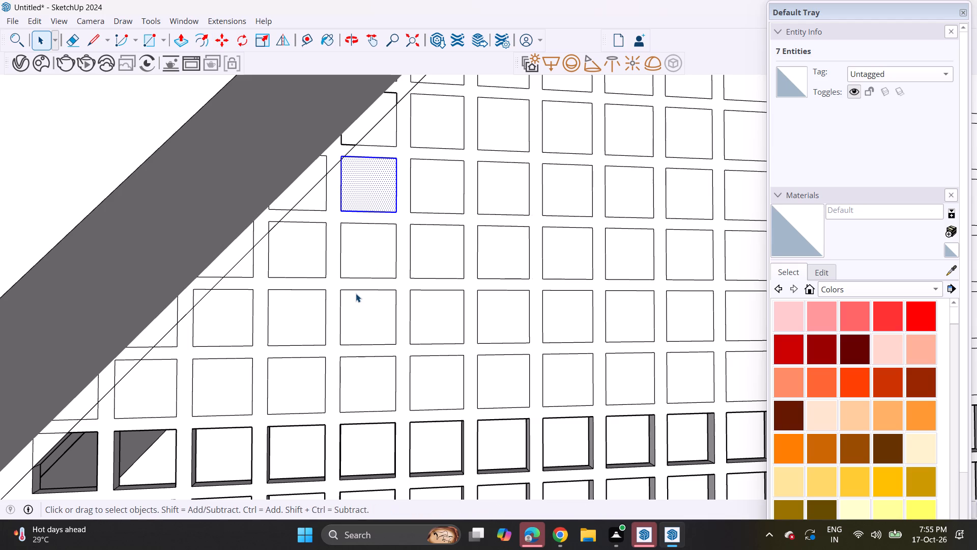
scroll(355, 293, down, 9)
click(127, 152)
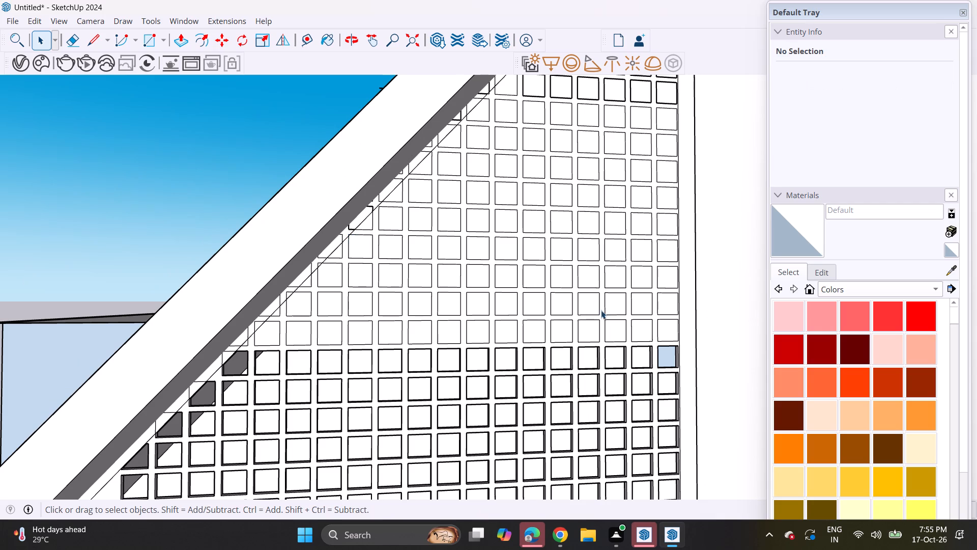
Push the last-column square of the lowest new row through the wall's thickness with Push/Pull.
middle_drag(601, 310, 416, 356)
shift+middle_drag(596, 359, 400, 370)
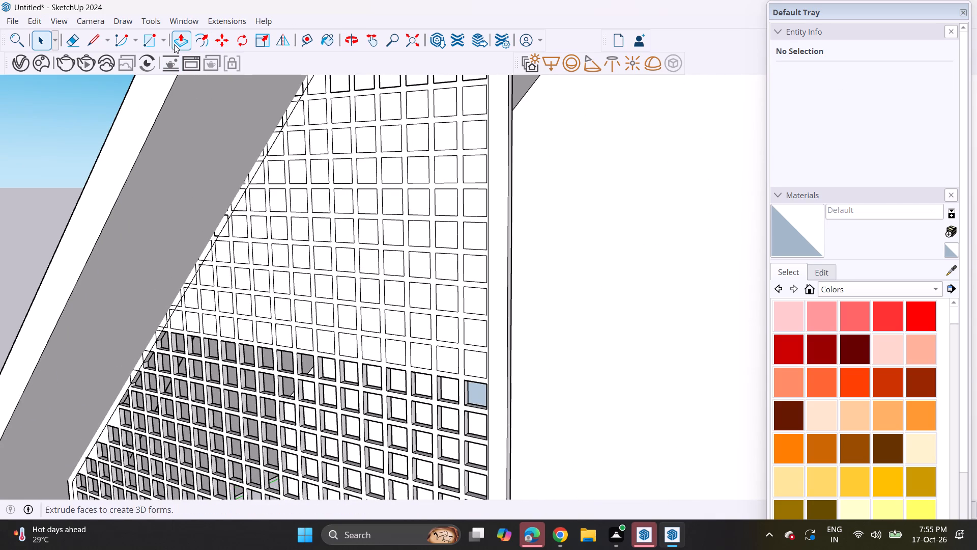
click(175, 42)
scroll(466, 322, up, 4)
click(466, 384)
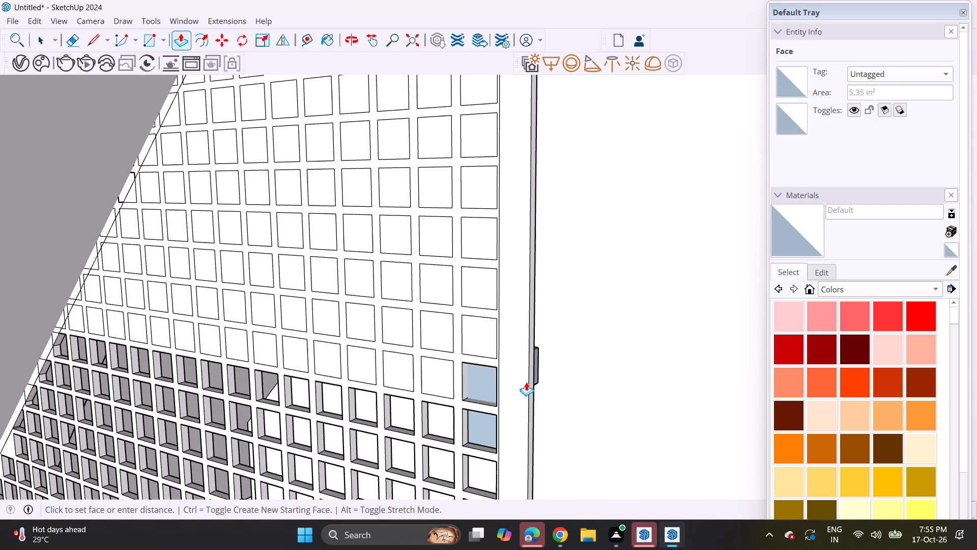
middle_drag(527, 382, 510, 390)
click(514, 398)
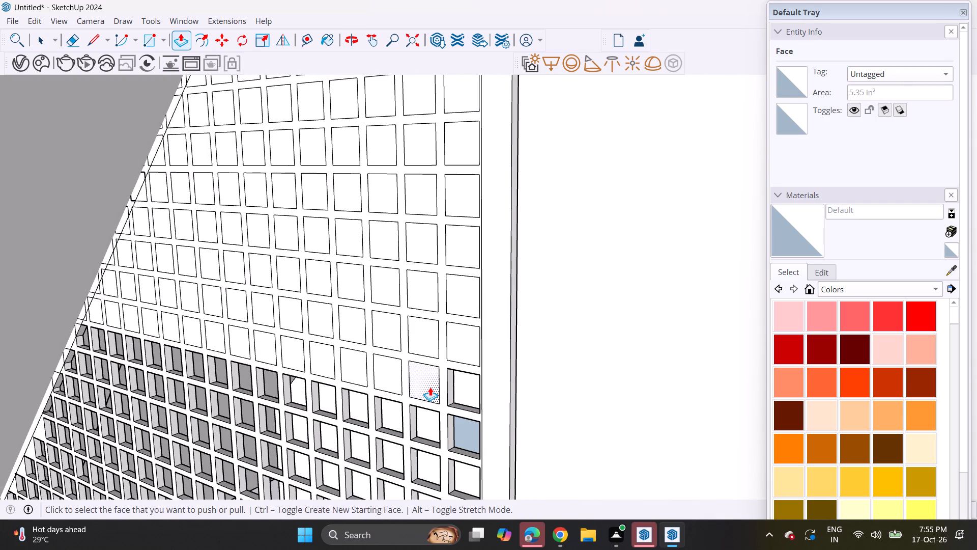
Push the remaining squares of the lowest new row through the wall with Push/Pull, from the second-last column up to the roof edge.
double_click(430, 387)
double_click(391, 370)
double_click(344, 367)
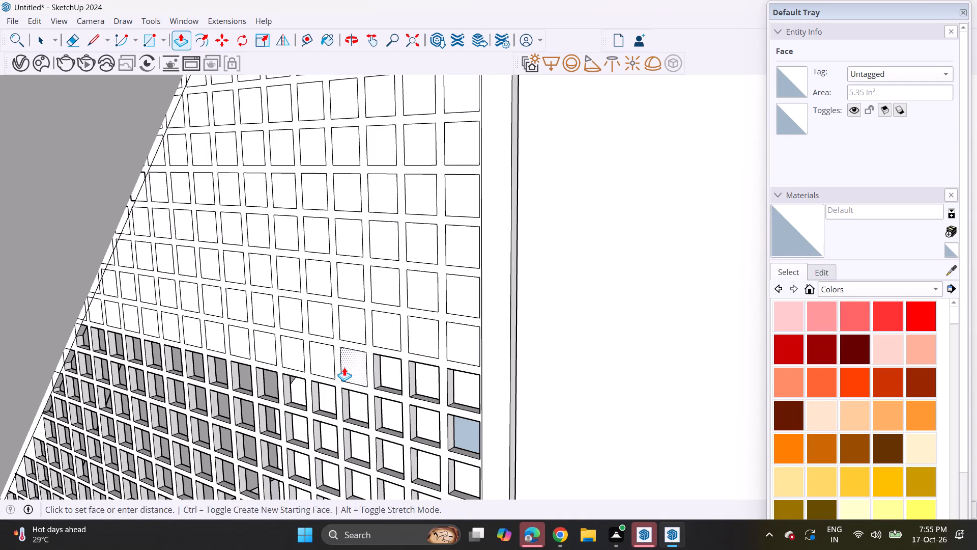
double_click(318, 362)
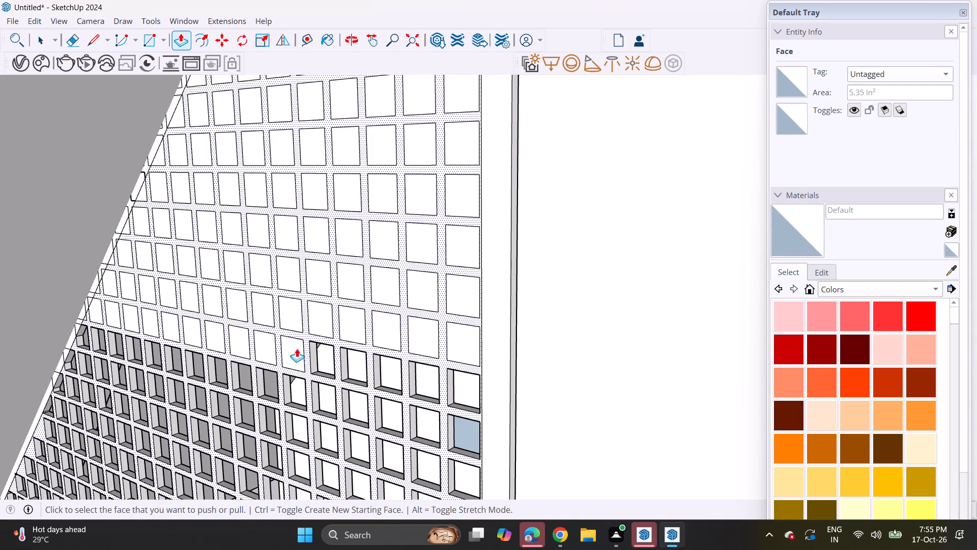
double_click(297, 347)
double_click(265, 353)
double_click(237, 344)
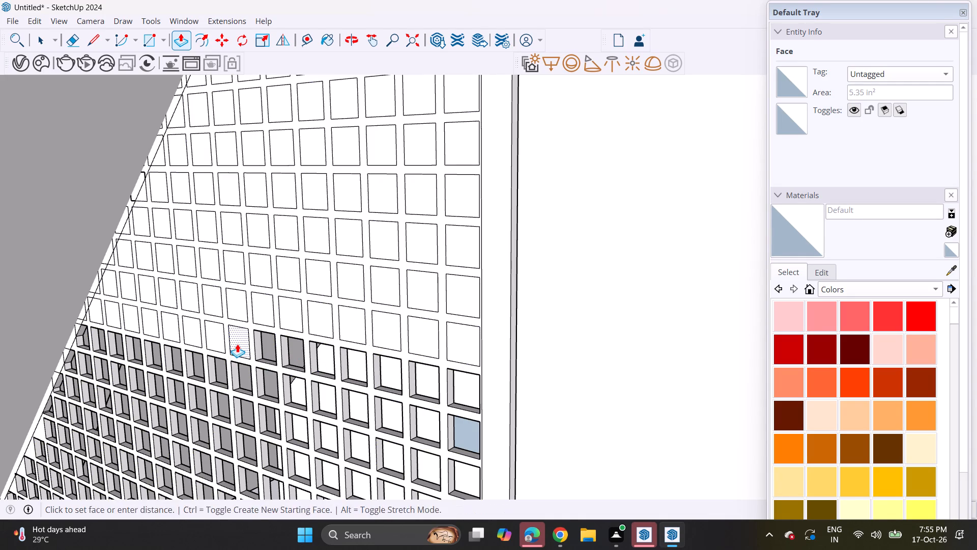
double_click(217, 336)
double_click(190, 332)
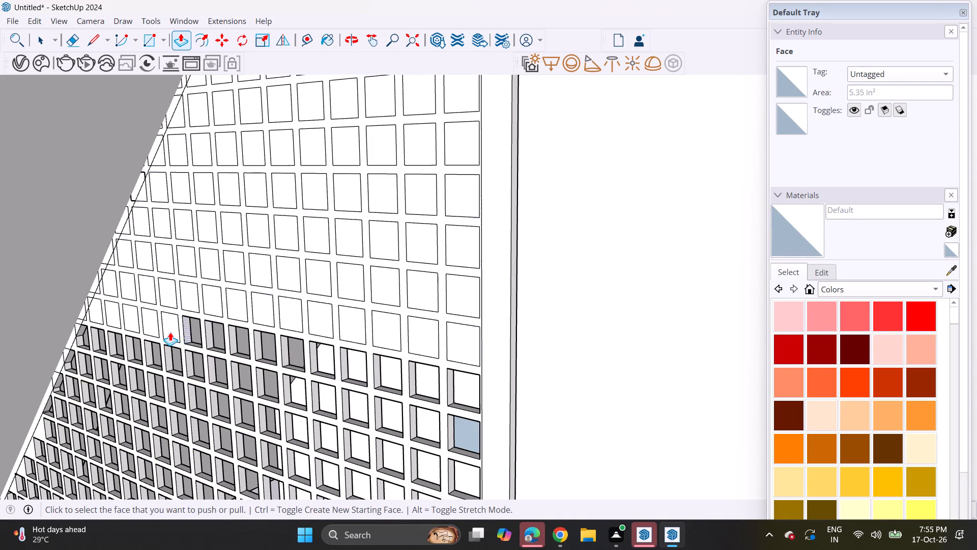
double_click(169, 332)
double_click(156, 322)
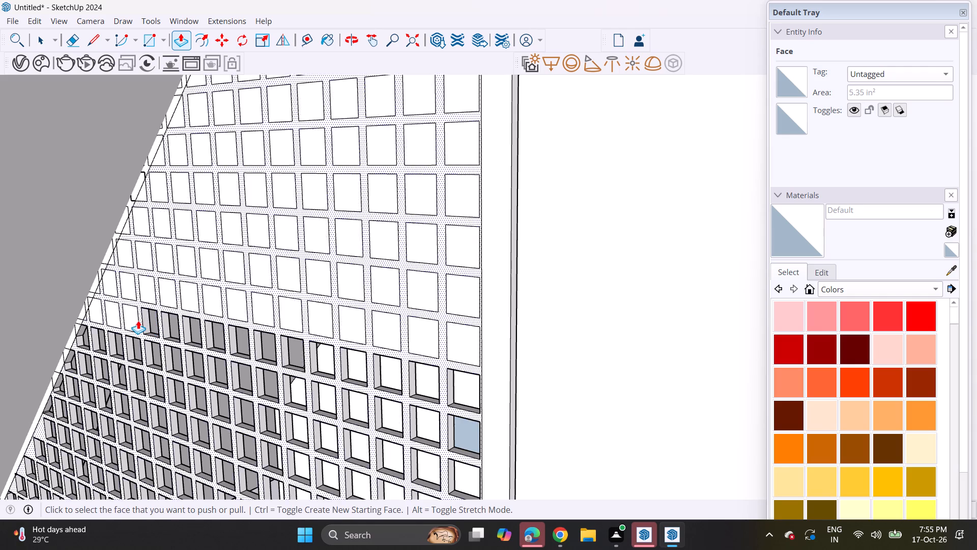
double_click(130, 318)
double_click(109, 309)
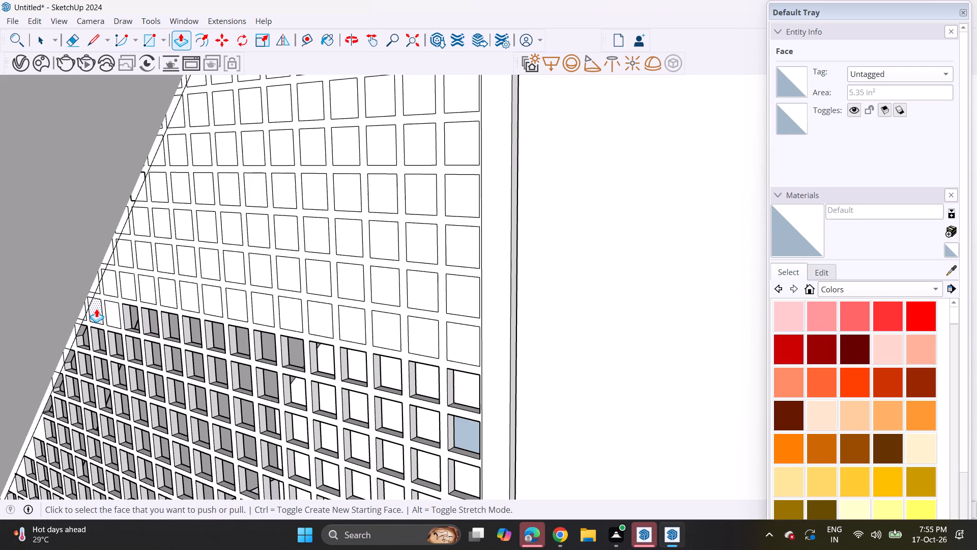
click(96, 309)
click(129, 318)
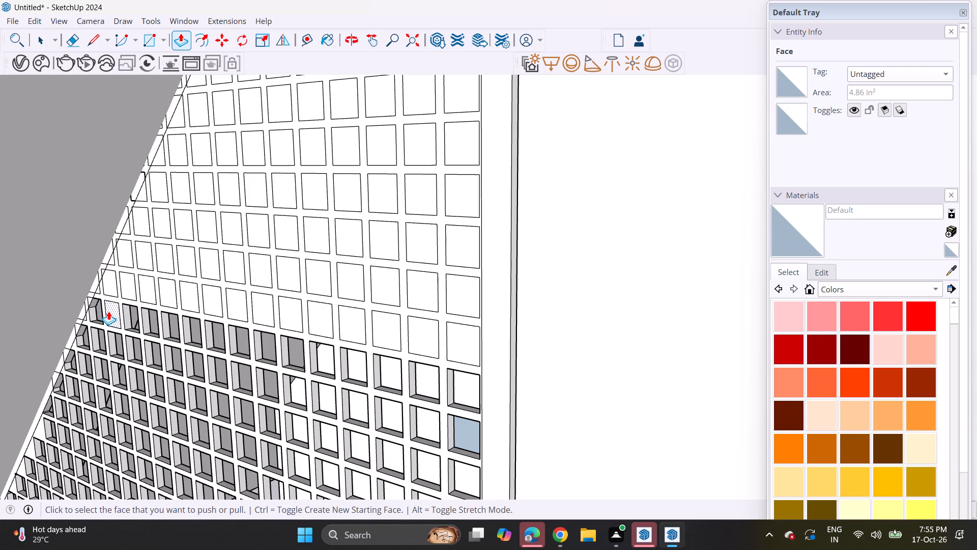
double_click(108, 310)
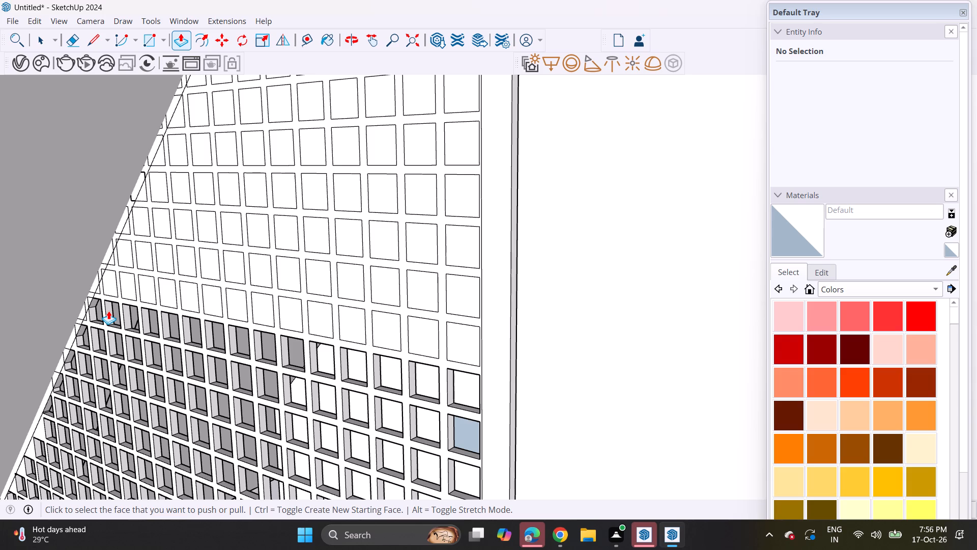
Push every square of the next row above through the wall's thickness, from the roof edge to the last column.
double_click(106, 278)
double_click(132, 284)
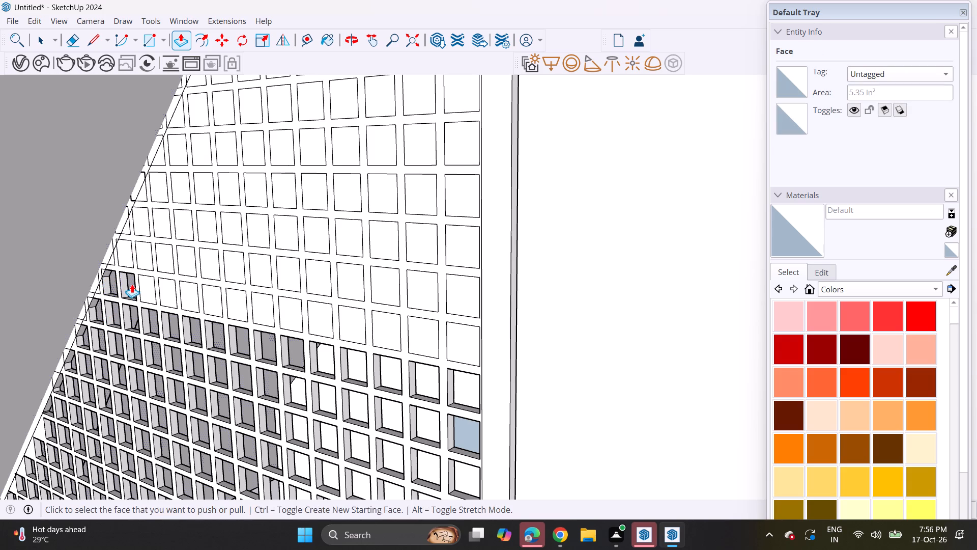
double_click(143, 287)
double_click(162, 287)
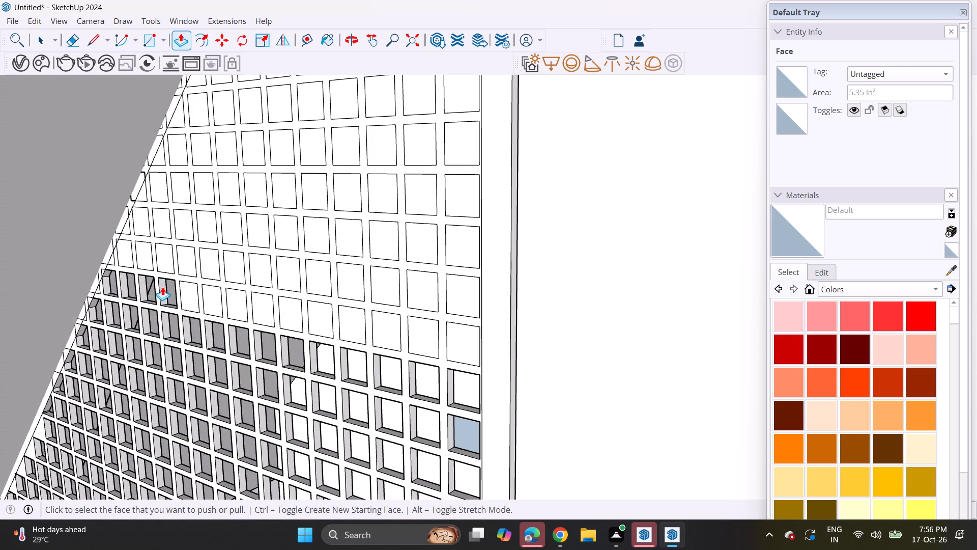
click(186, 289)
double_click(186, 289)
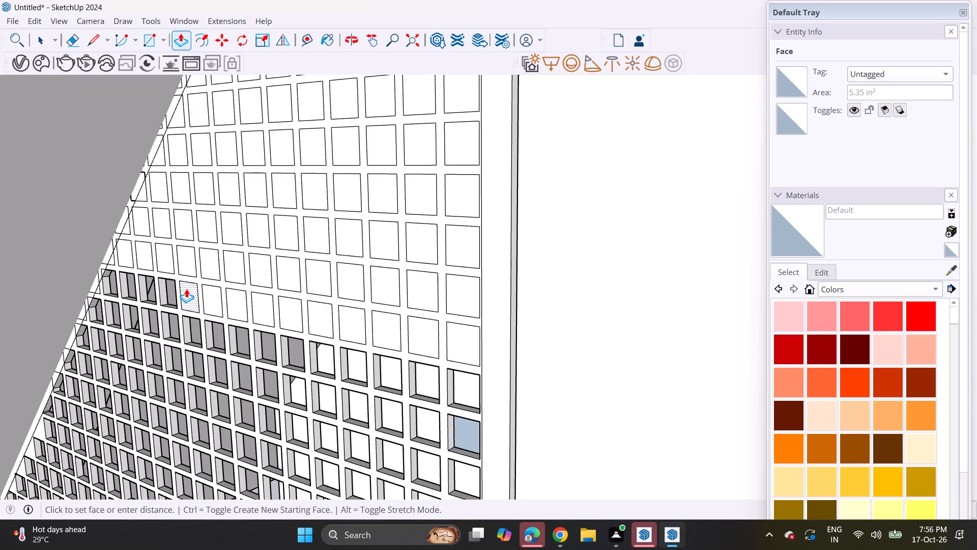
double_click(214, 297)
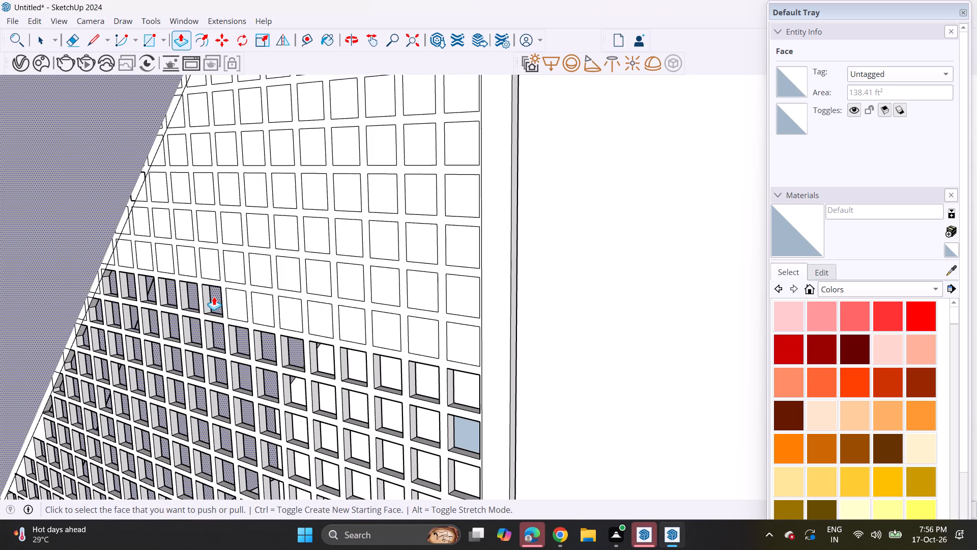
double_click(242, 296)
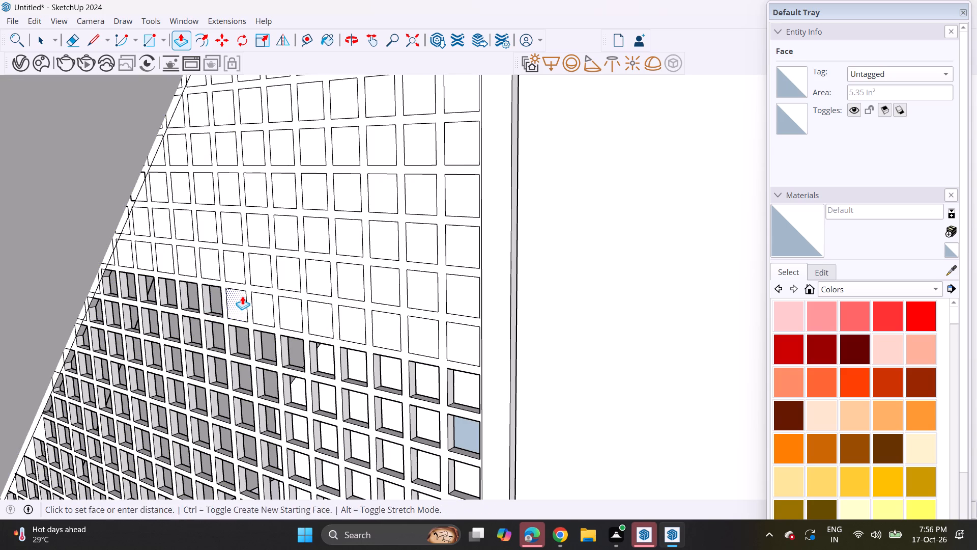
double_click(264, 309)
double_click(283, 311)
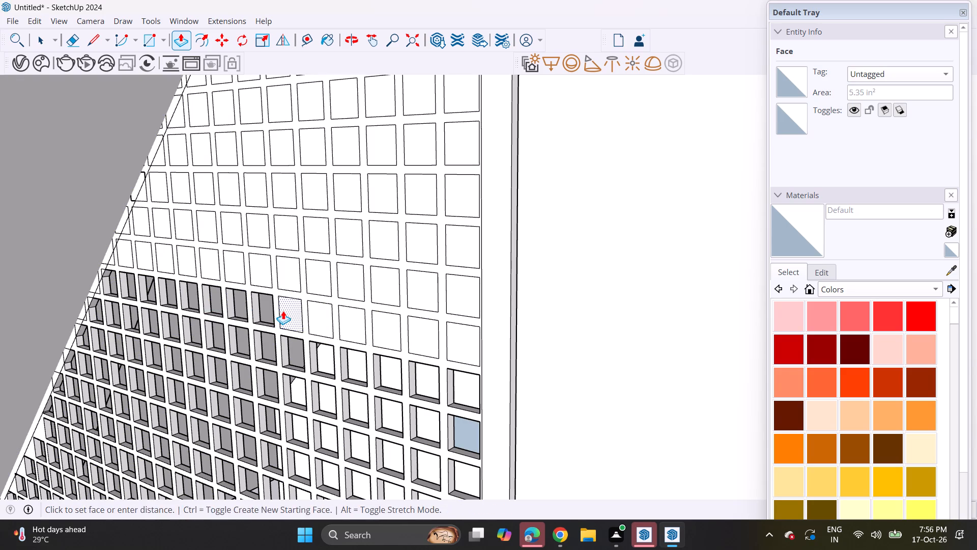
double_click(327, 318)
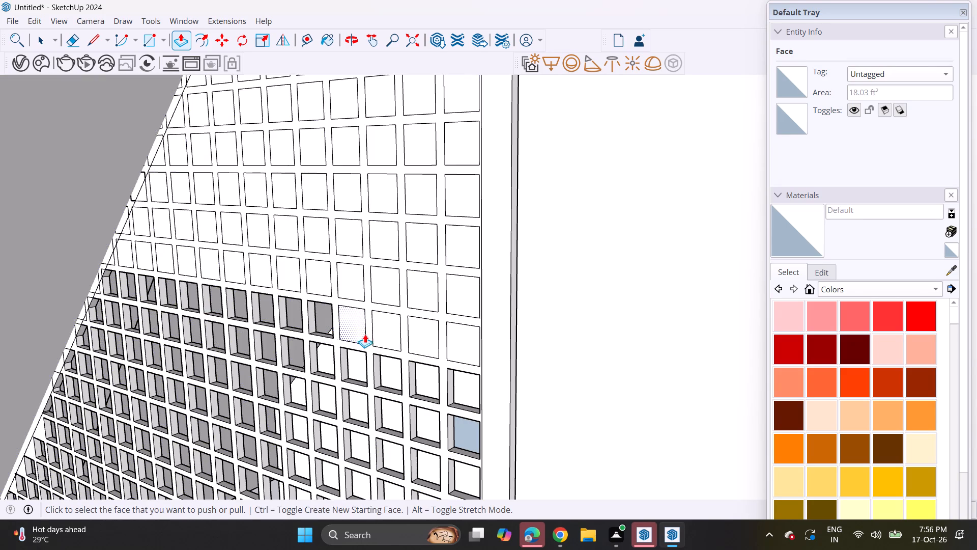
double_click(356, 331)
double_click(375, 319)
double_click(423, 332)
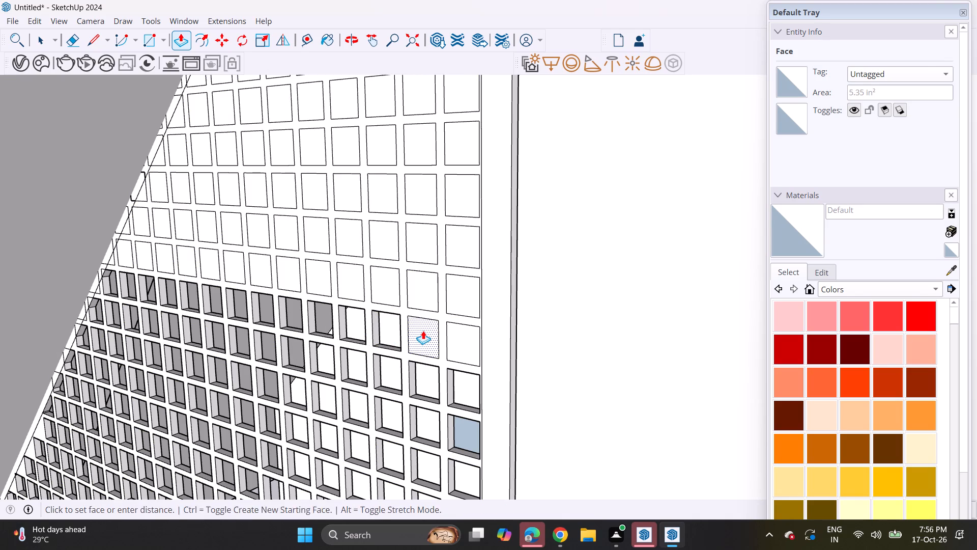
double_click(450, 341)
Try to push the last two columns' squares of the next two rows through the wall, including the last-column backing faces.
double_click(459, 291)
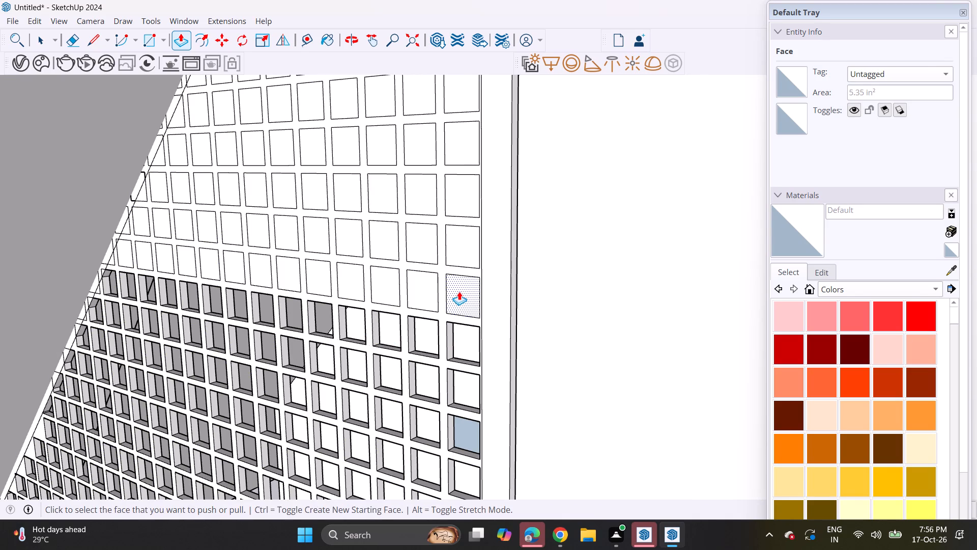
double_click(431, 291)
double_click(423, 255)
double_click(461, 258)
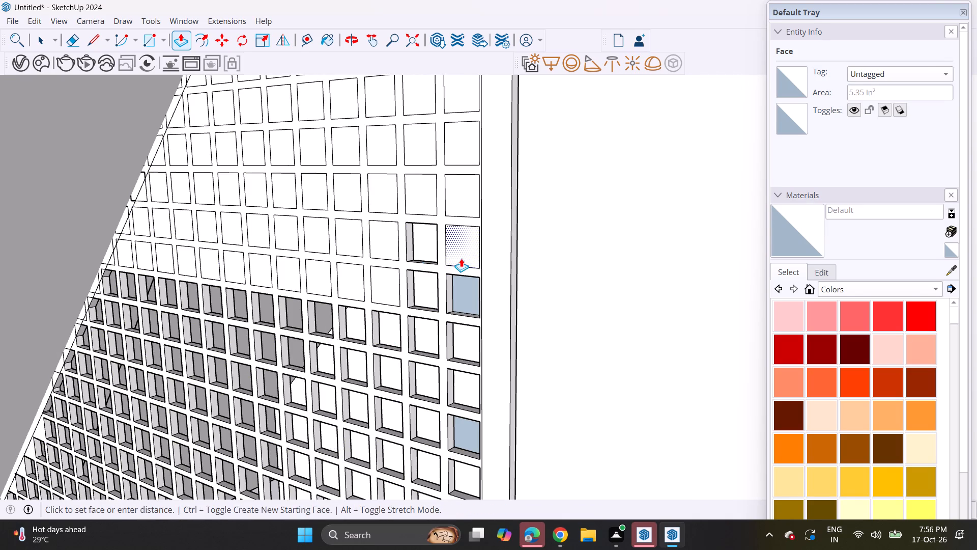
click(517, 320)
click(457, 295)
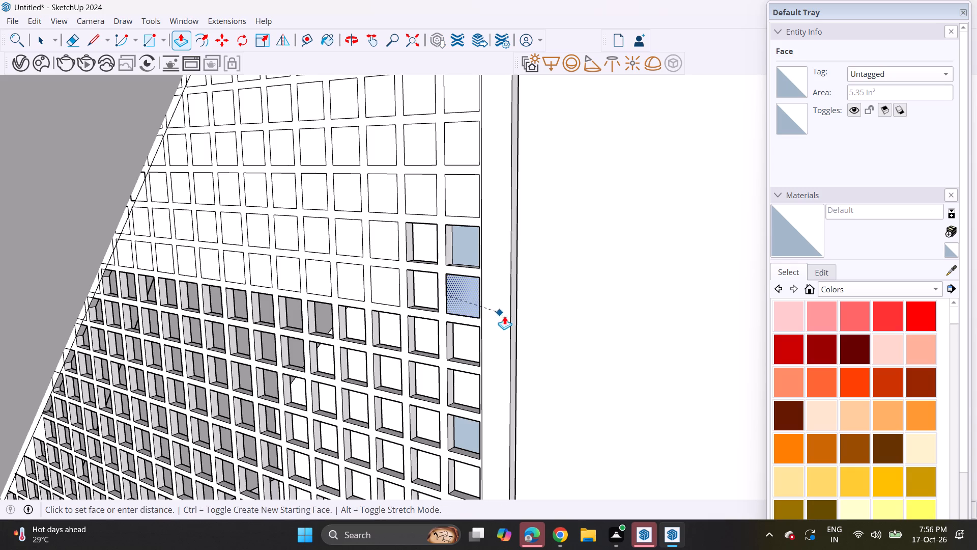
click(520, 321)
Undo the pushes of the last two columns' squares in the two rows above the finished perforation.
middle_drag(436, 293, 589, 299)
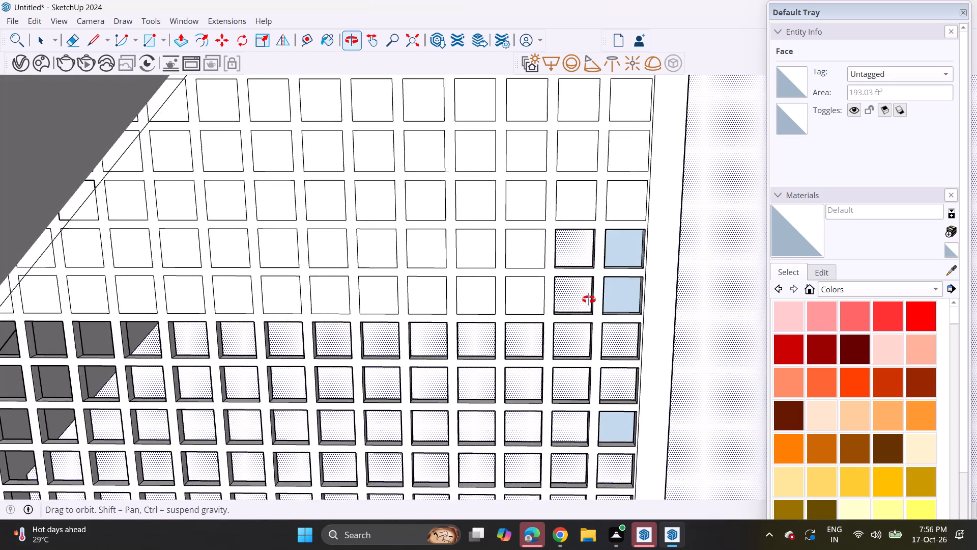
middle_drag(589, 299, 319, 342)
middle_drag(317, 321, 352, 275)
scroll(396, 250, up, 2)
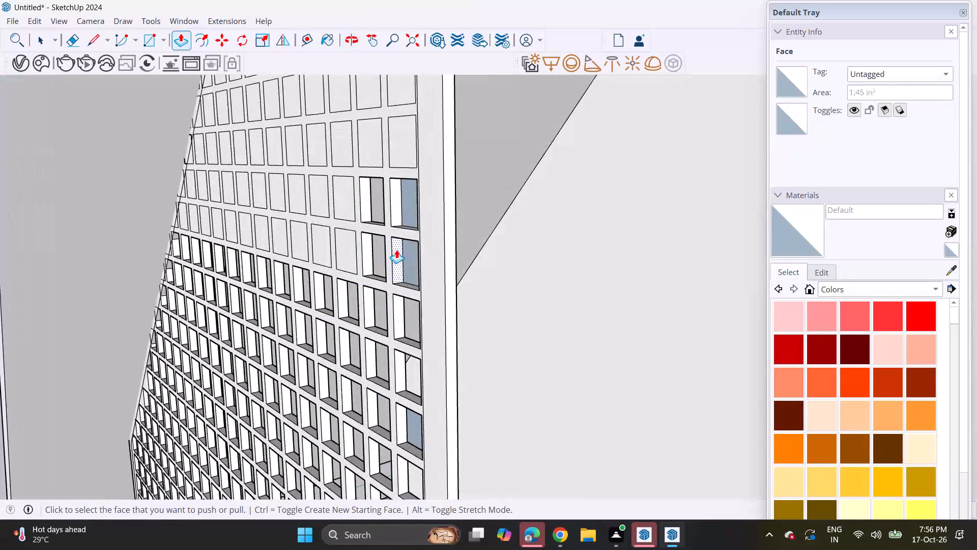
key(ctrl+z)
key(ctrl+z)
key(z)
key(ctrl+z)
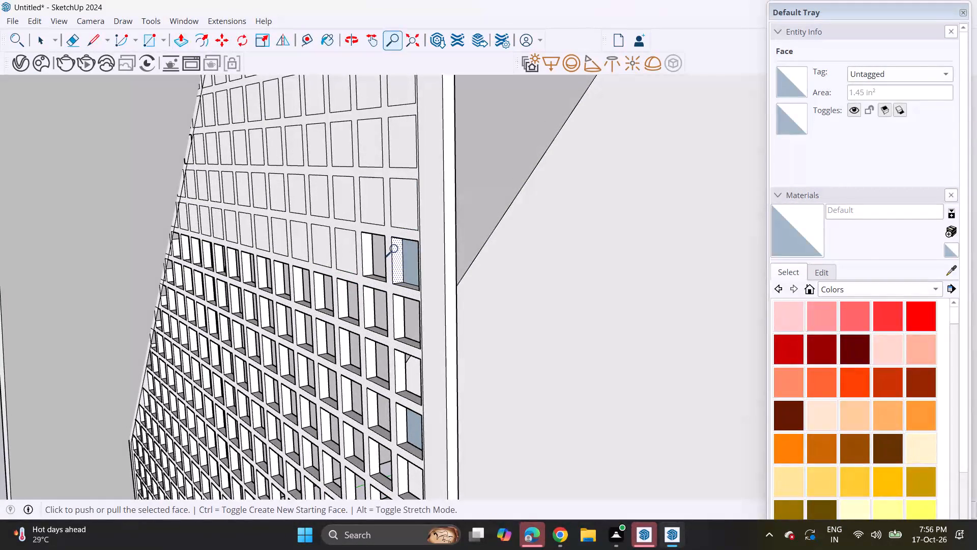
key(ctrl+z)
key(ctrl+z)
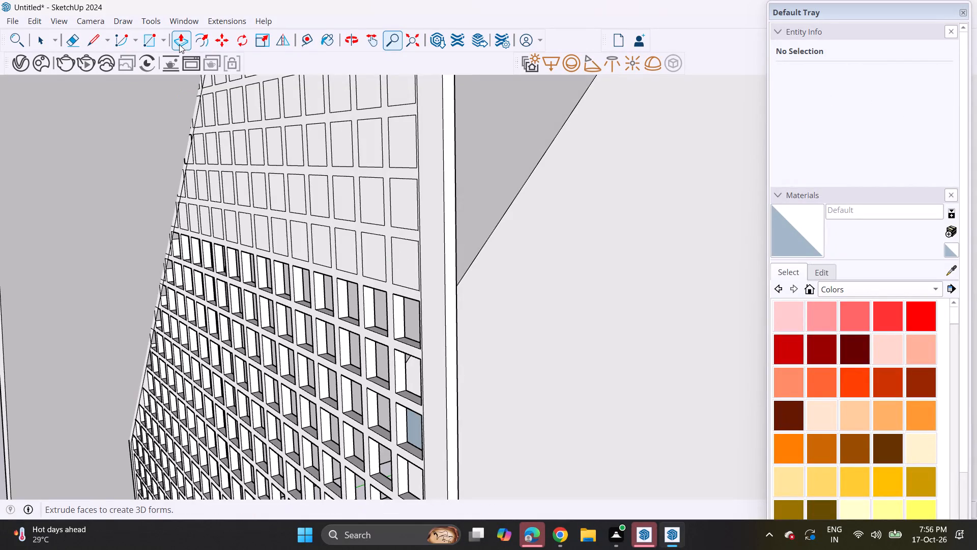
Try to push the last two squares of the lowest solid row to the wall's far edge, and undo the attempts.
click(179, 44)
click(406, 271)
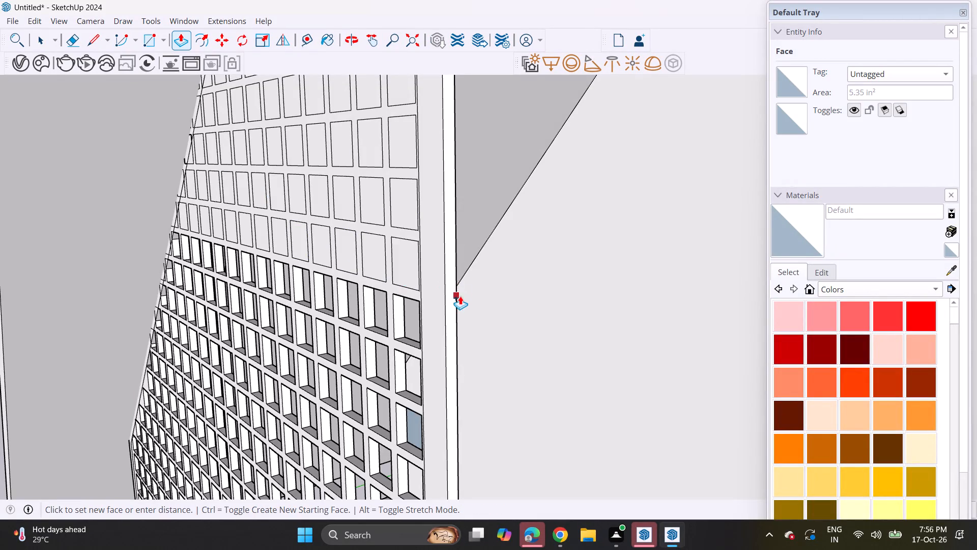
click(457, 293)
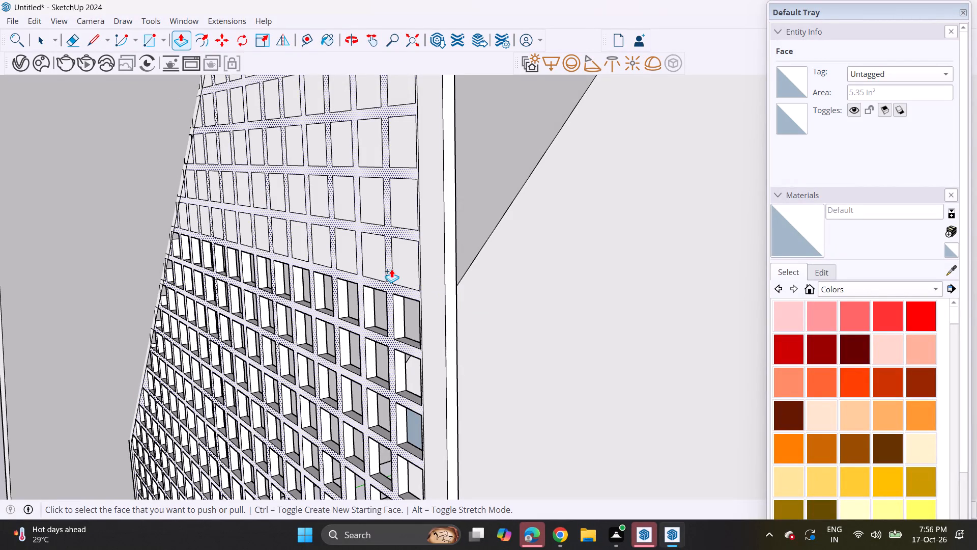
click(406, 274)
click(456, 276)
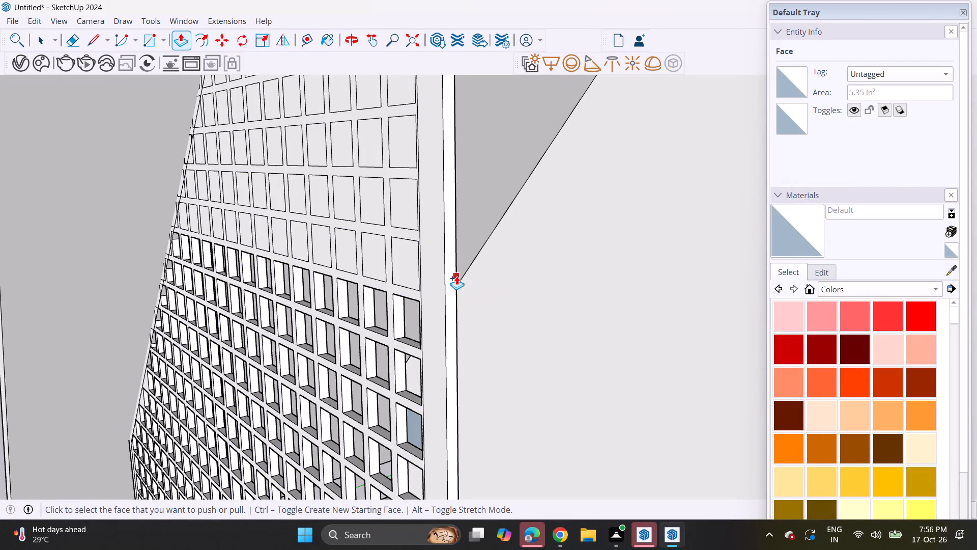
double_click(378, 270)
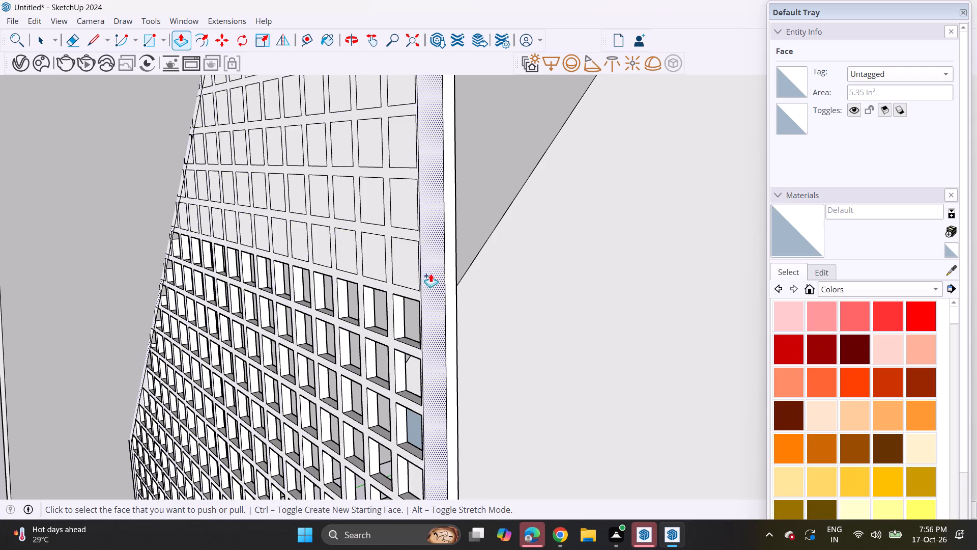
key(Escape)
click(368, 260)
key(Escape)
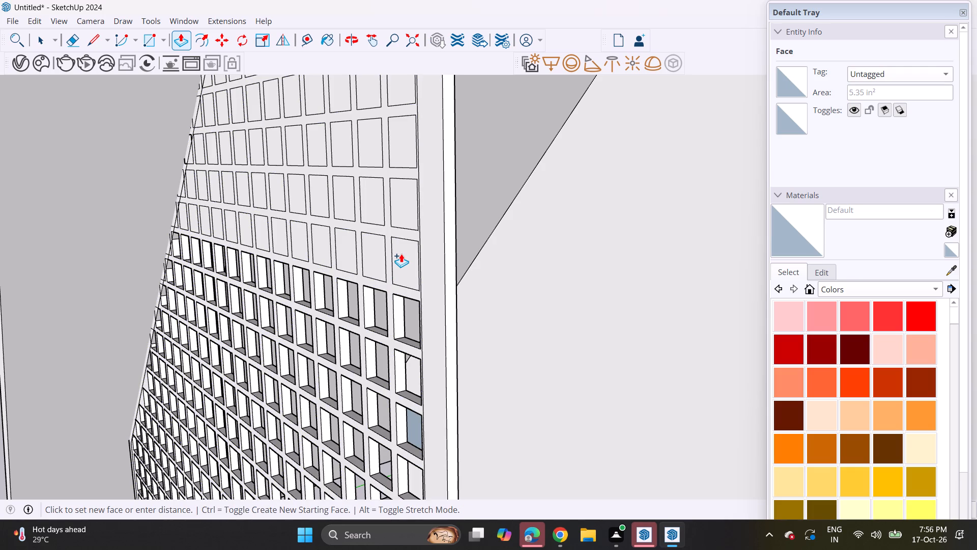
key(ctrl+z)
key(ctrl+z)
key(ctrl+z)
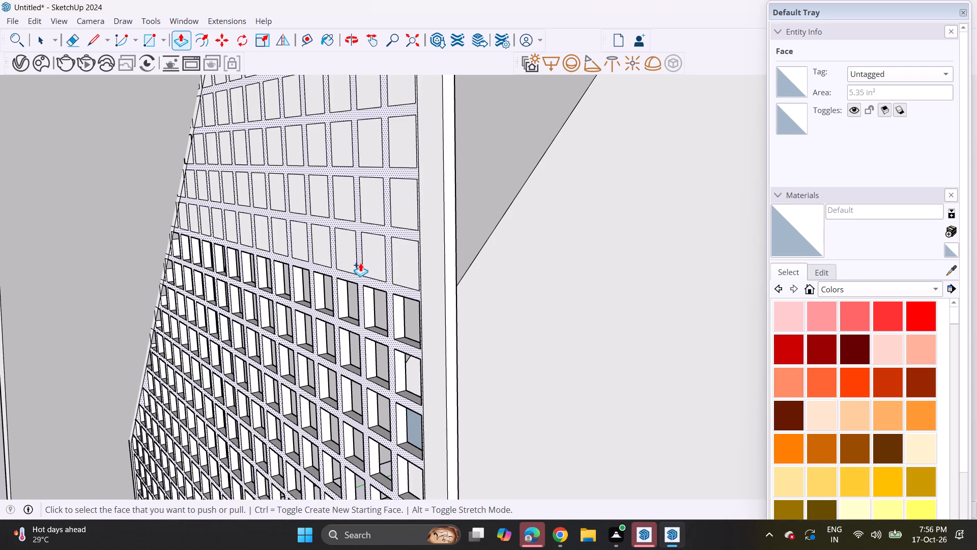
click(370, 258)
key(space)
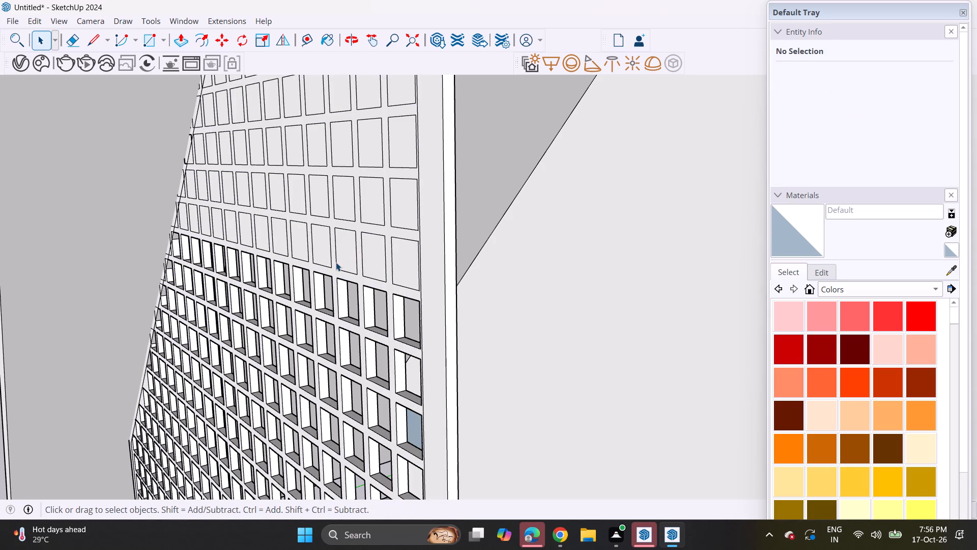
Push the last three squares of the lowest solid row, plus the last-column square above them, through to the wall's far edge.
click(355, 253)
click(341, 259)
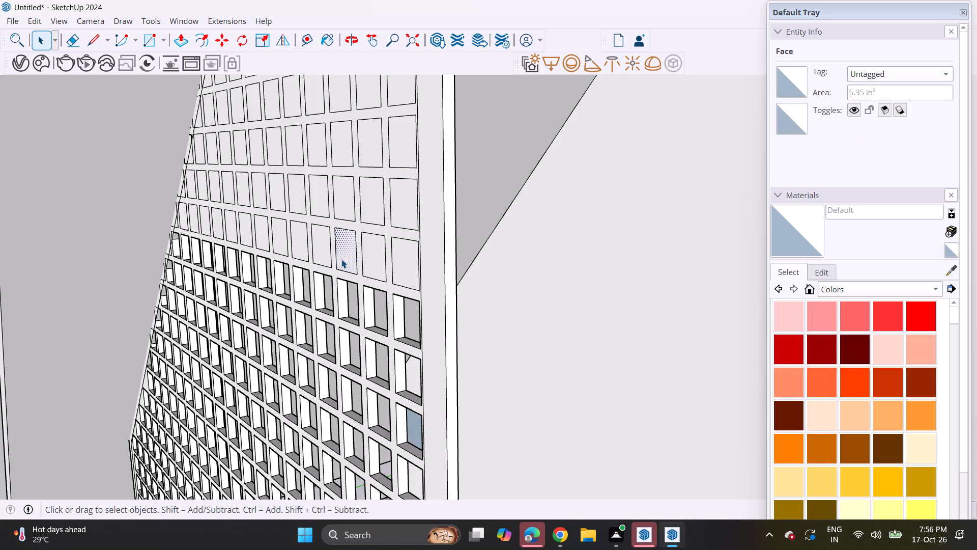
key(p)
key(Escape)
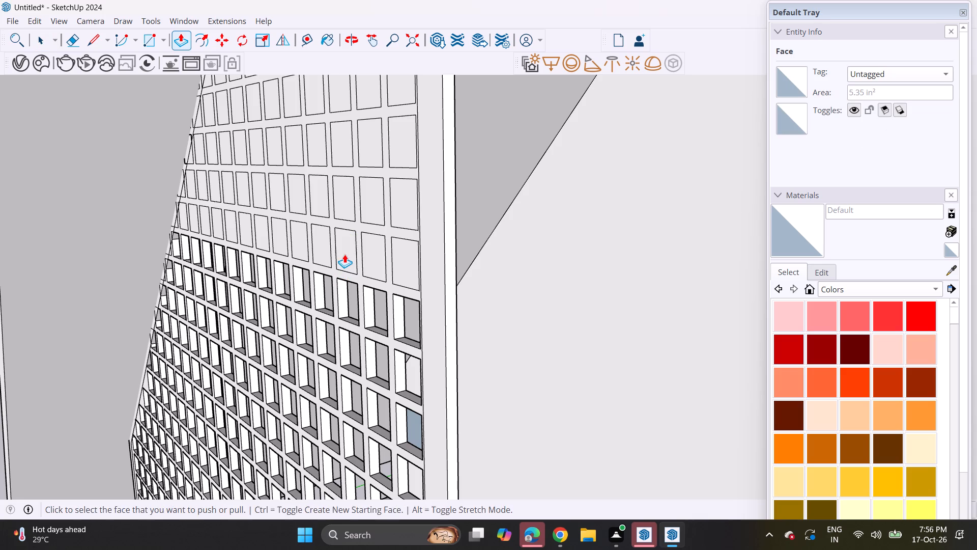
click(344, 253)
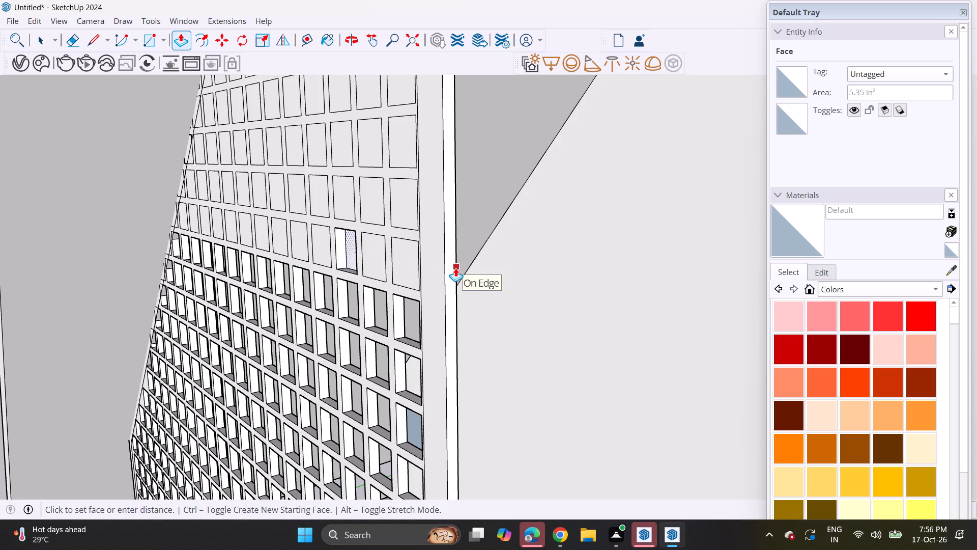
click(455, 268)
double_click(377, 261)
double_click(409, 260)
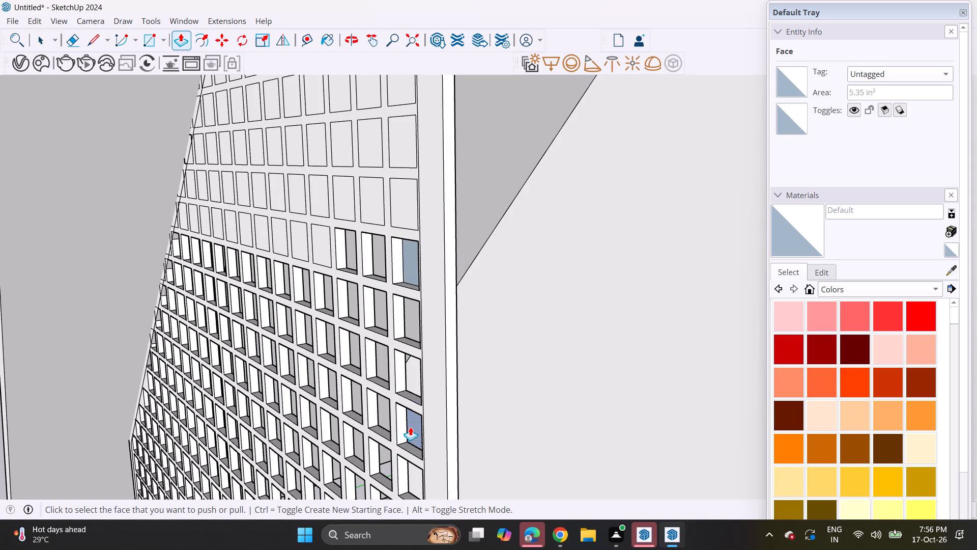
double_click(398, 200)
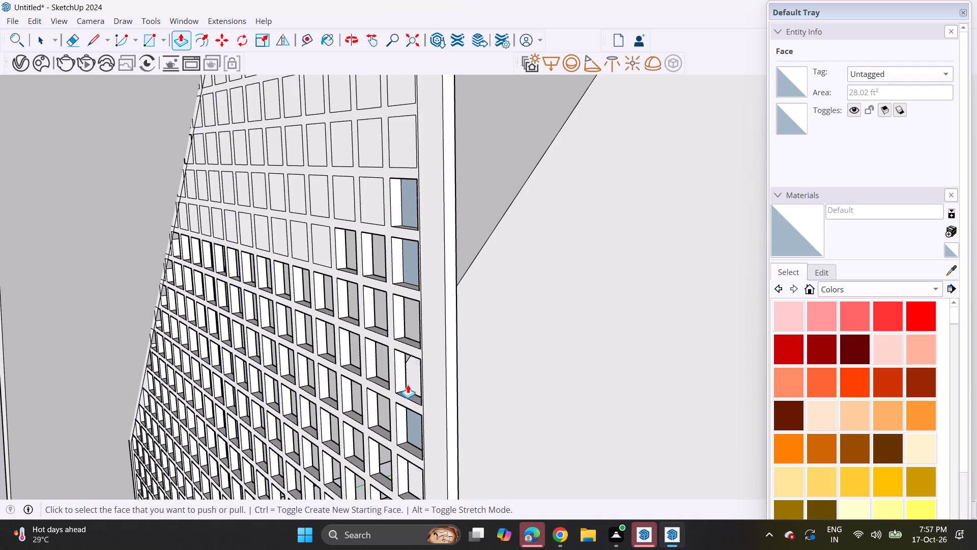
Push the next four squares of the upper row and the next two of the lower row, moving away from the vertical edge, through the gable wall.
double_click(372, 206)
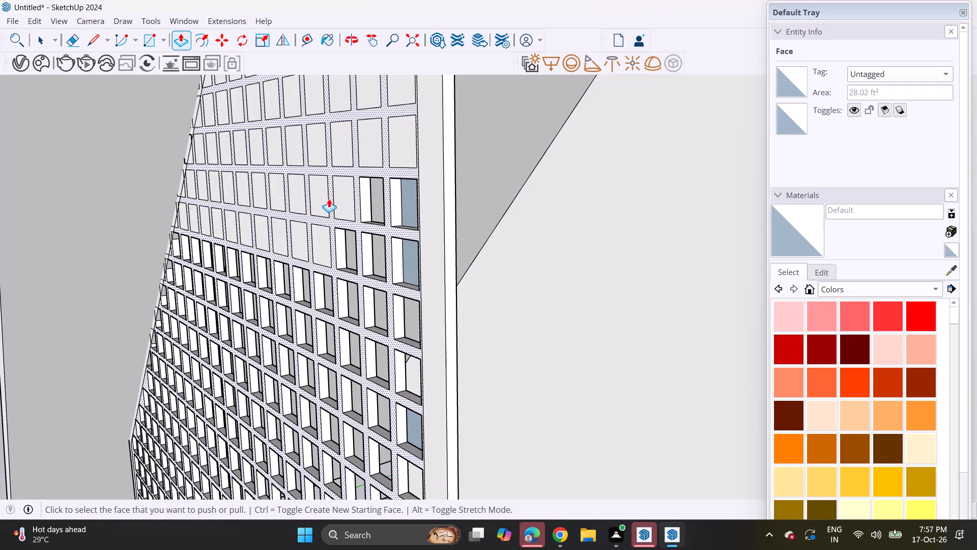
double_click(341, 197)
double_click(319, 195)
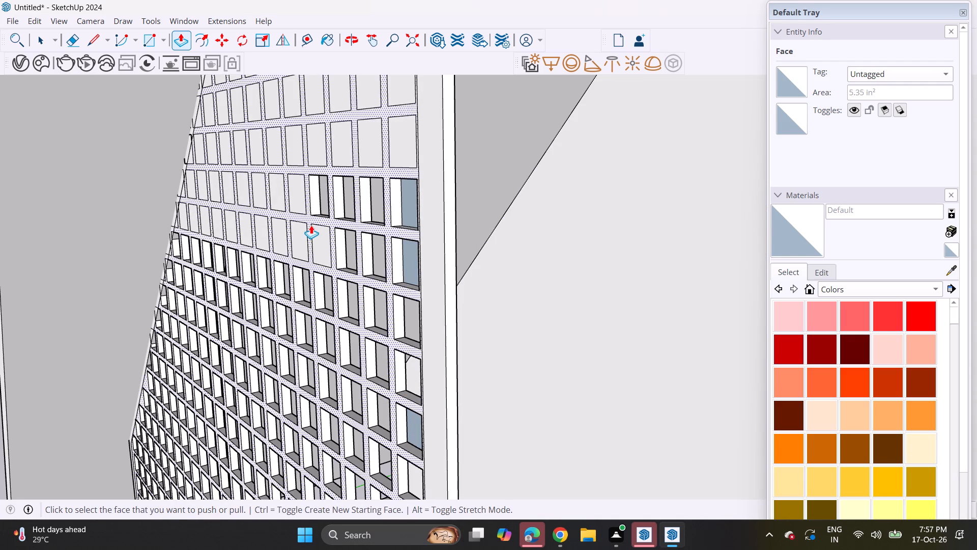
click(319, 231)
click(319, 231)
triple_click(302, 235)
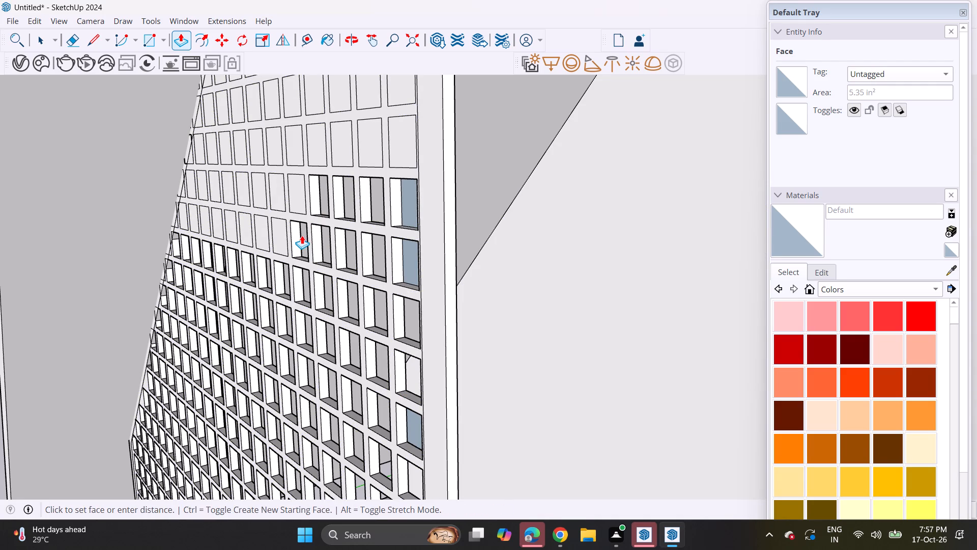
key(Escape)
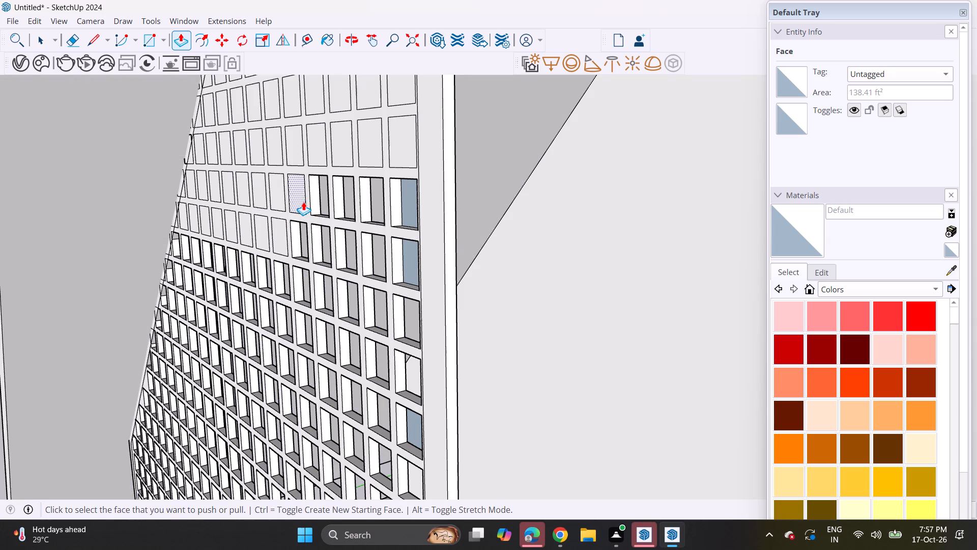
double_click(303, 201)
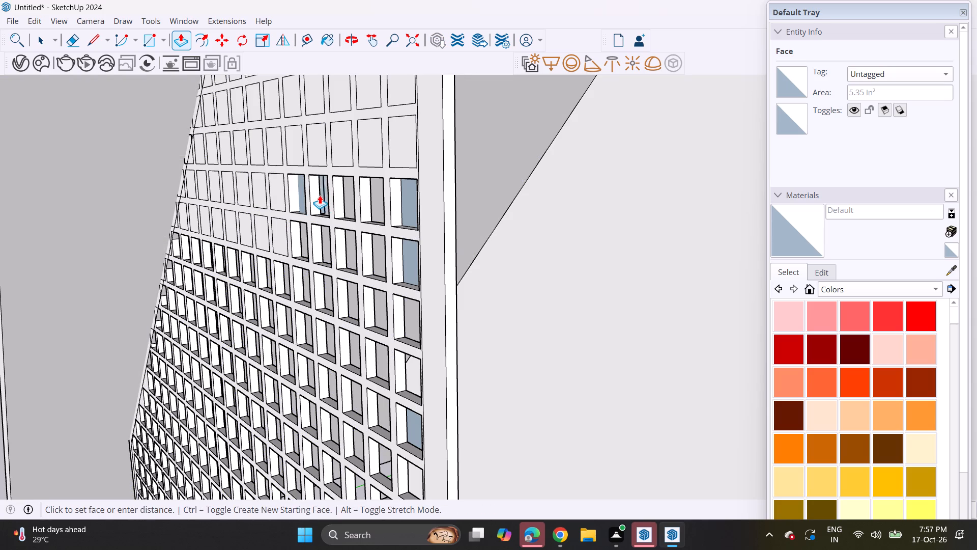
click(319, 188)
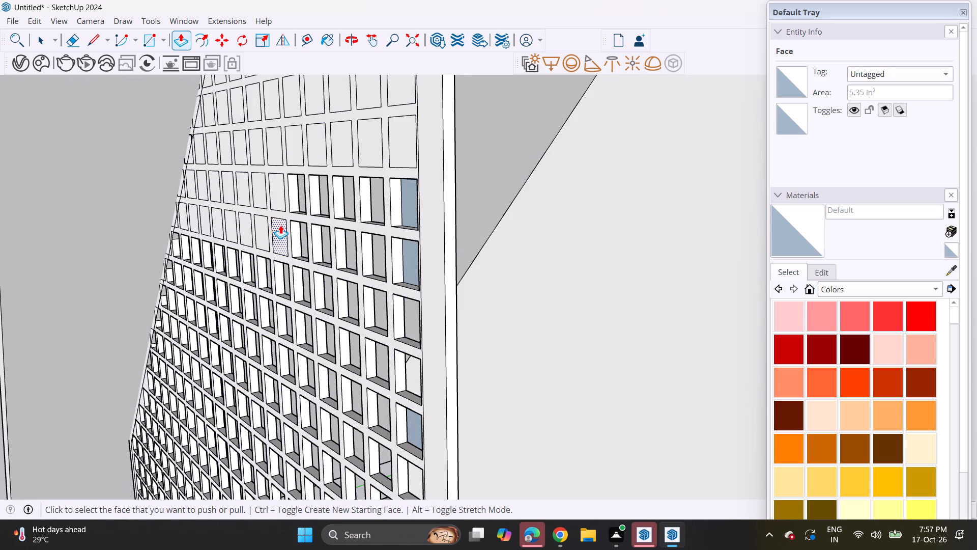
Continue both rows toward the sloped edge, pushing five more upper-row squares and four more lower-row squares through the wall, and undo the last stray push.
double_click(280, 226)
double_click(275, 195)
double_click(258, 226)
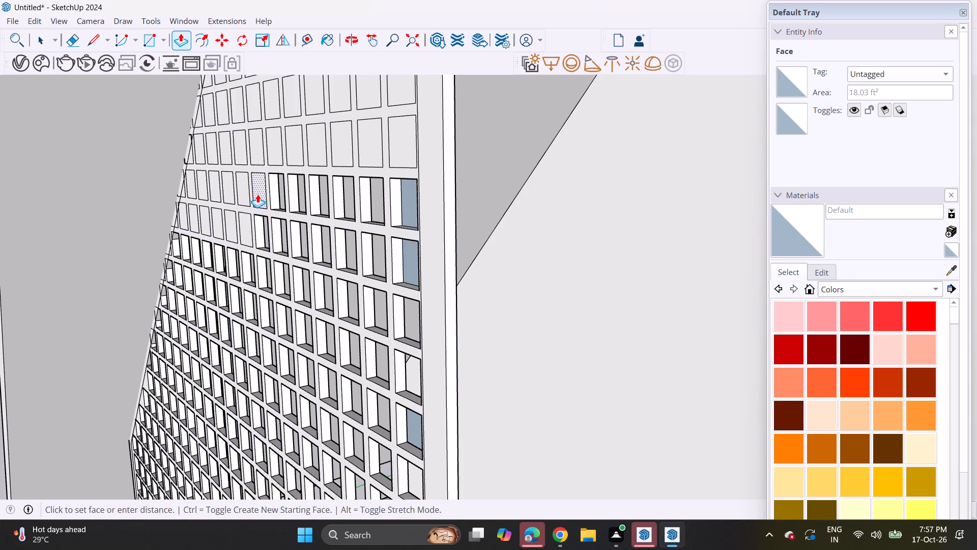
double_click(257, 194)
double_click(245, 228)
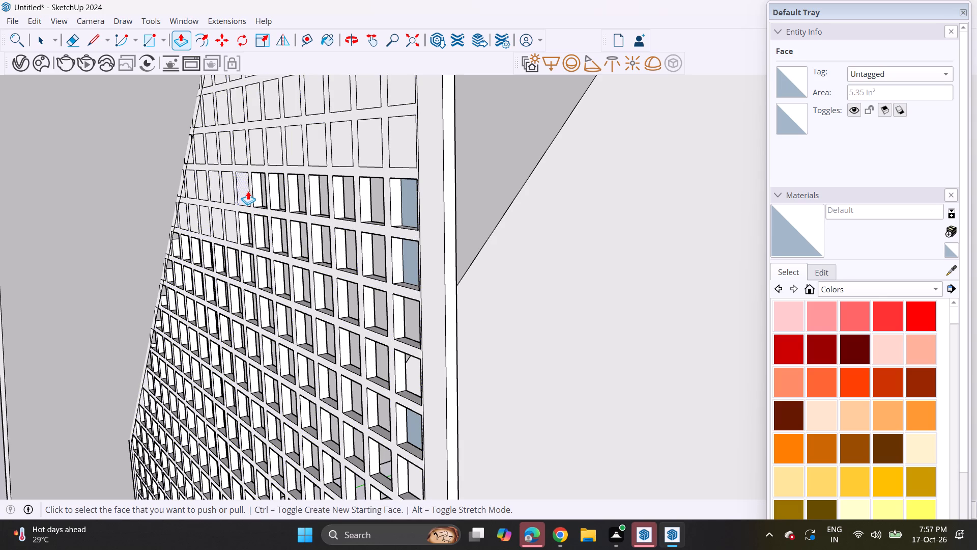
double_click(247, 190)
double_click(226, 221)
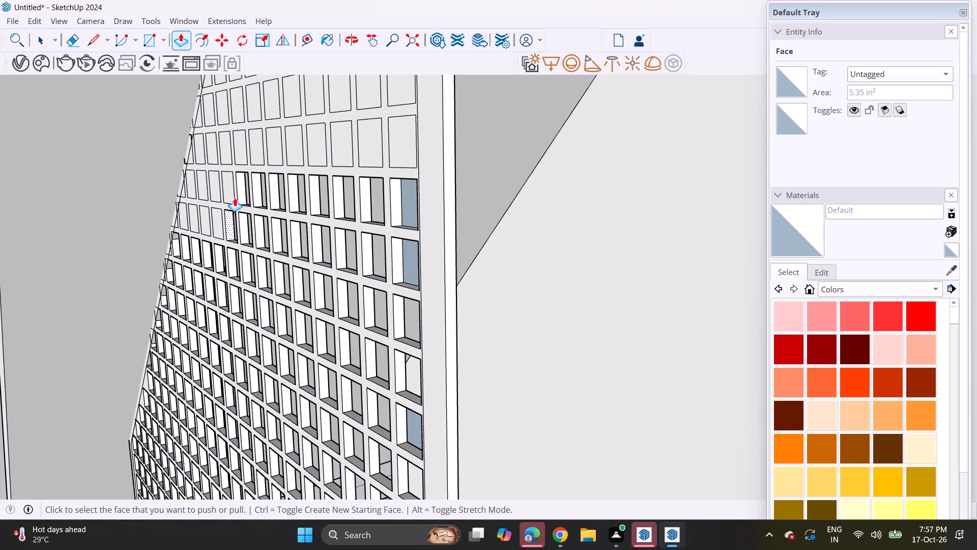
double_click(233, 191)
double_click(217, 192)
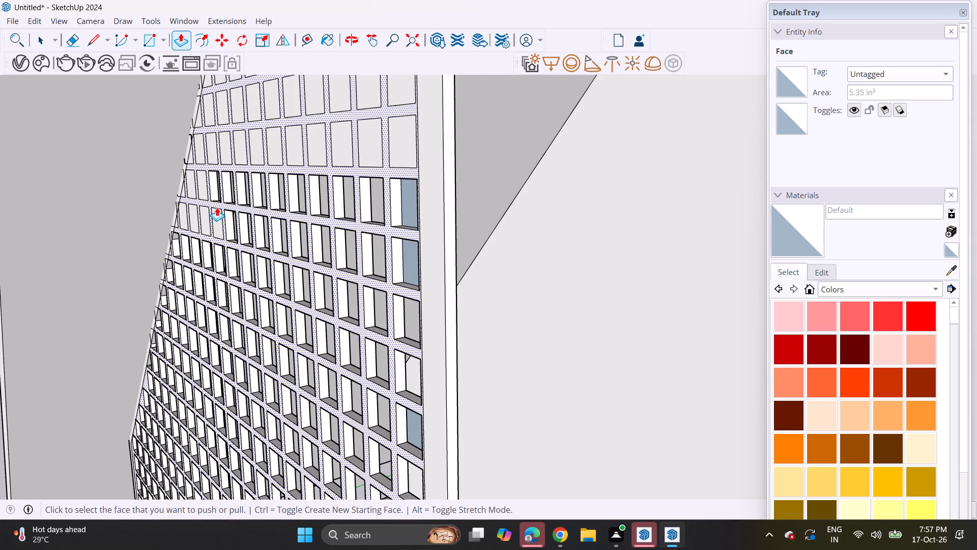
double_click(217, 207)
key(ctrl+z)
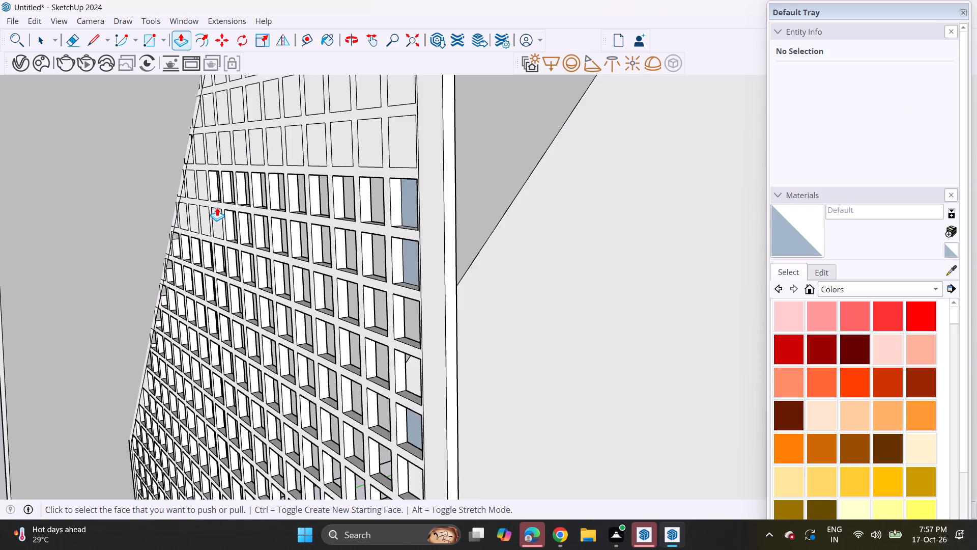
Push the remaining squares of both rows through the wall, including the partial ones against the sloped edge.
scroll(217, 207, up, 6)
double_click(216, 228)
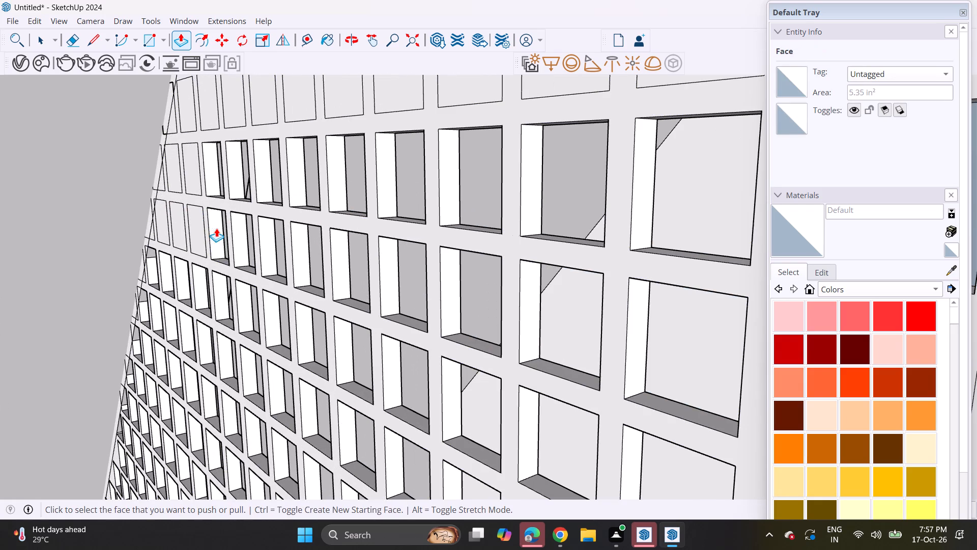
double_click(196, 230)
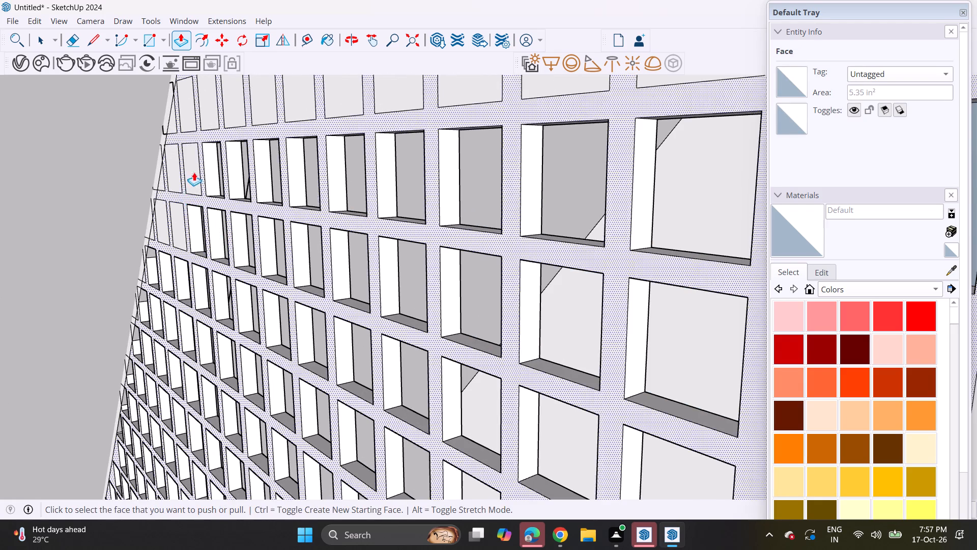
double_click(194, 171)
double_click(173, 173)
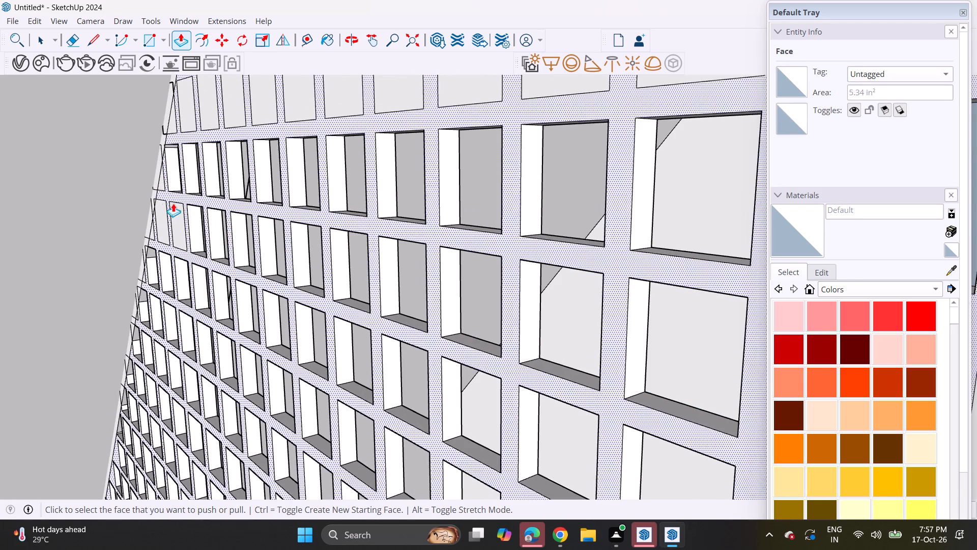
click(176, 210)
click(176, 210)
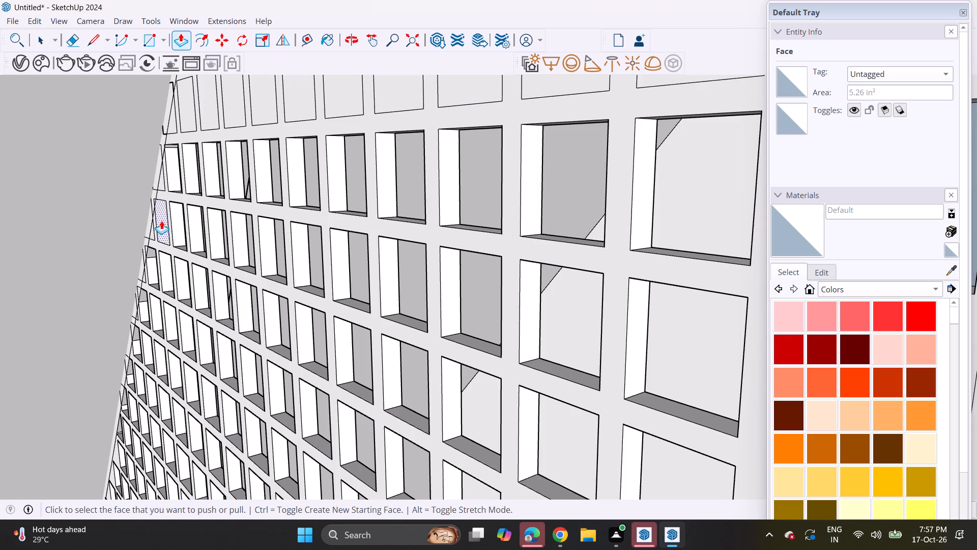
double_click(161, 221)
double_click(163, 184)
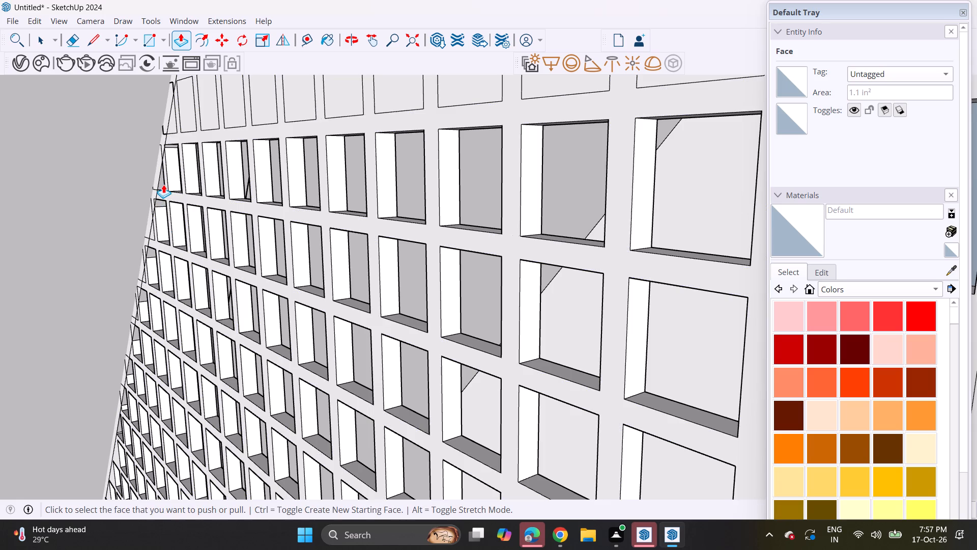
Push every square of the lowest solid row through the wall, from the vertical edge to the partial square at the sloped edge.
scroll(163, 183, down, 6)
shift+middle_drag(248, 142, 260, 300)
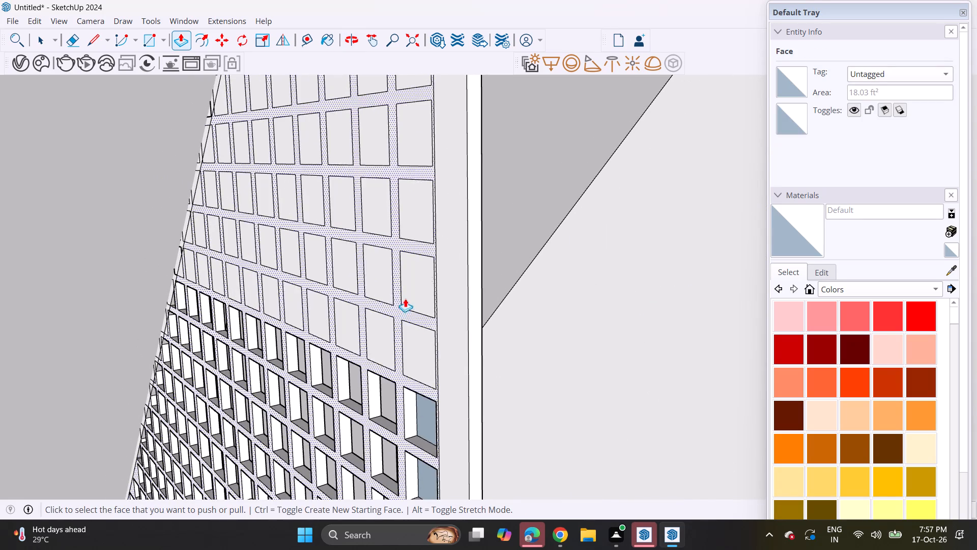
double_click(405, 350)
double_click(389, 334)
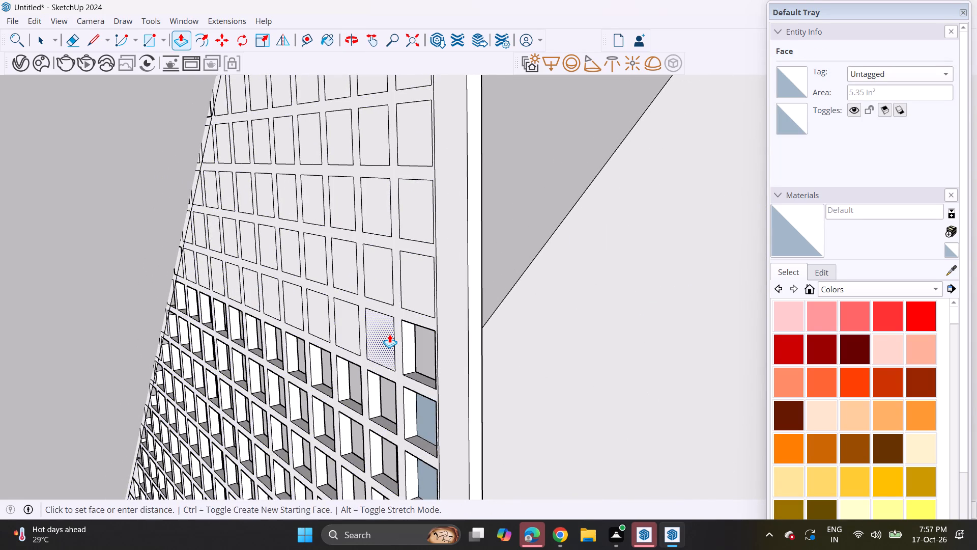
double_click(338, 330)
double_click(319, 313)
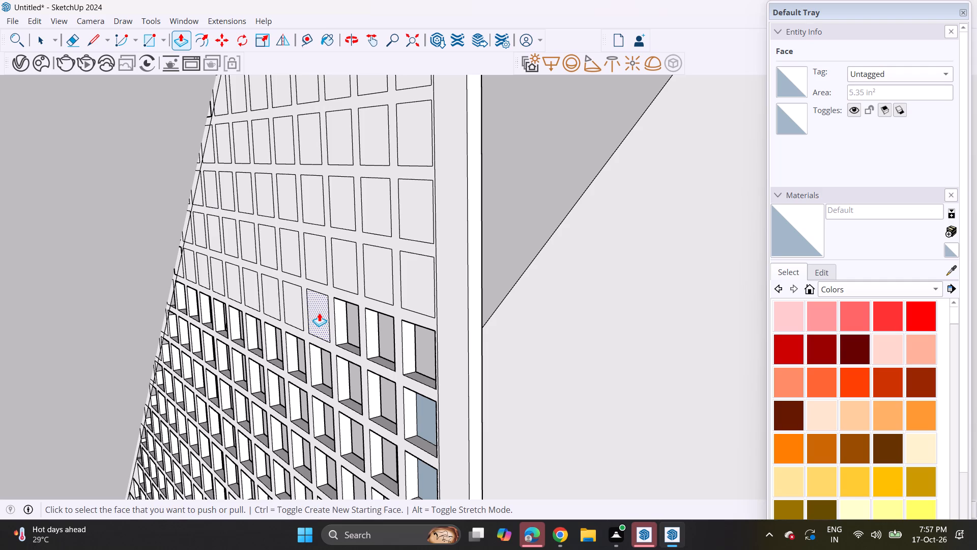
double_click(293, 298)
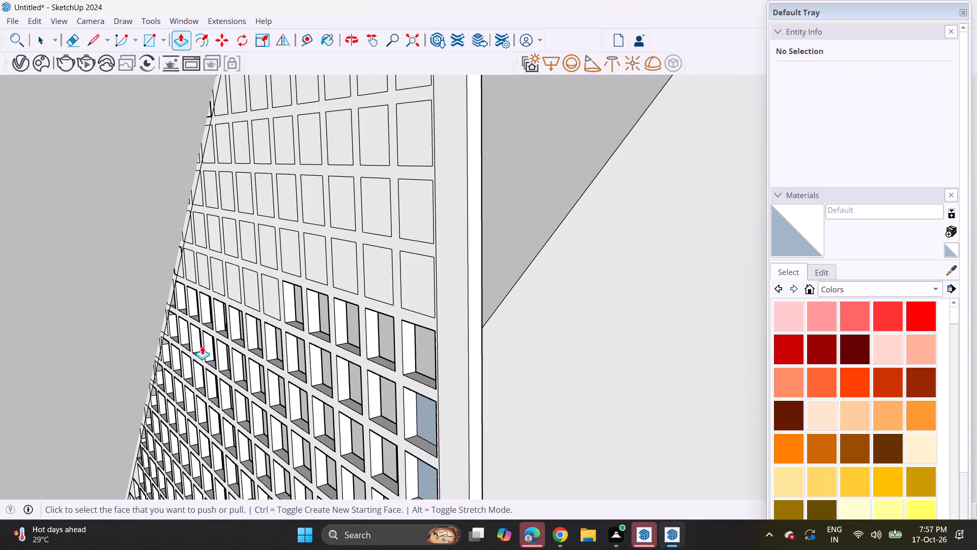
double_click(269, 292)
double_click(245, 291)
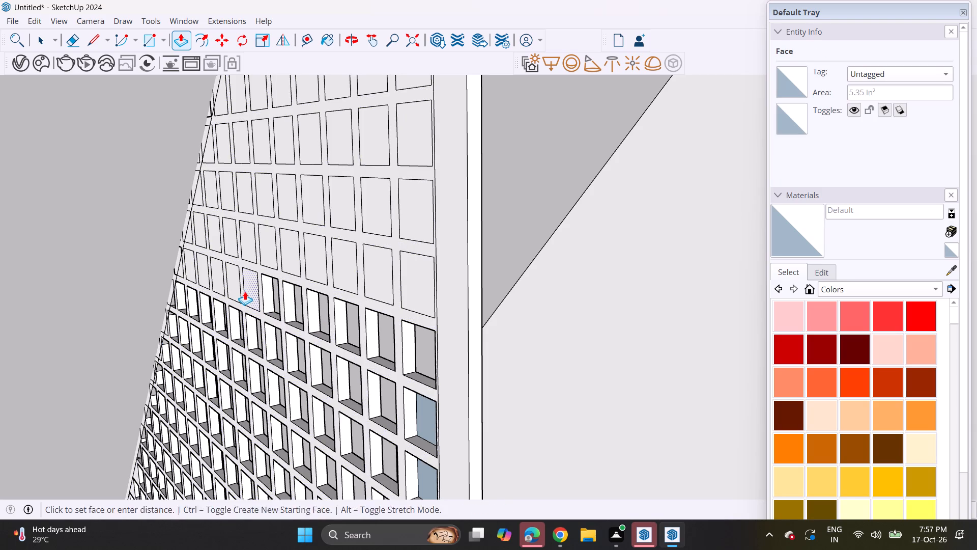
double_click(229, 285)
double_click(218, 283)
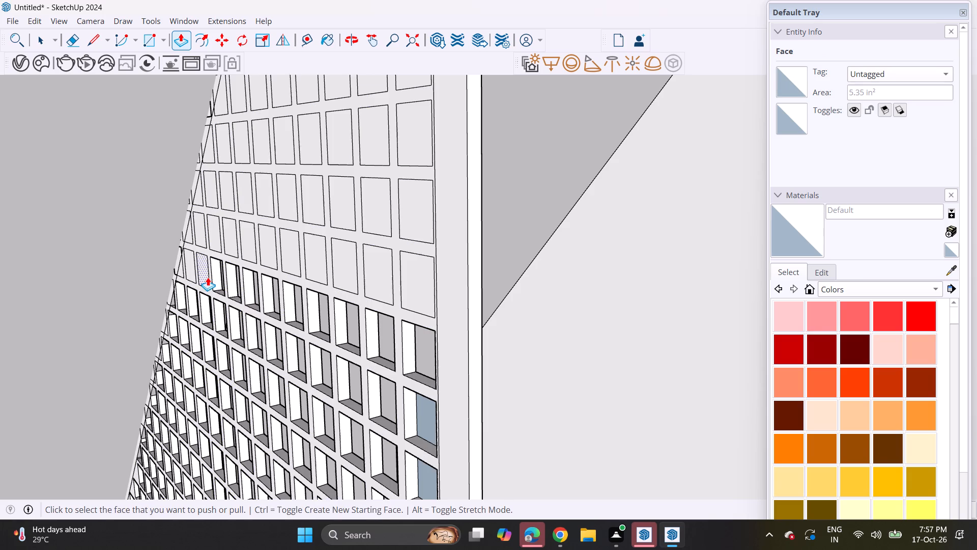
double_click(202, 273)
double_click(189, 268)
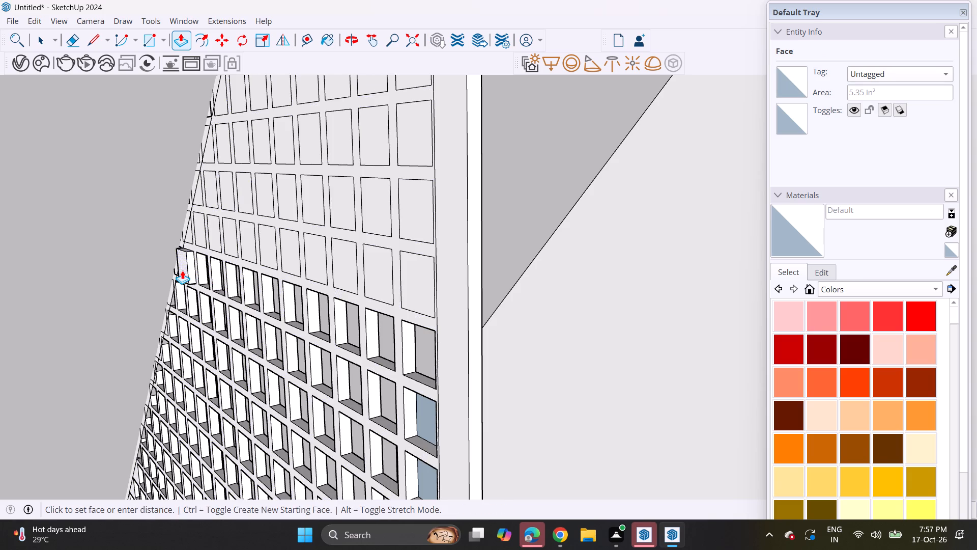
middle_drag(215, 268, 293, 254)
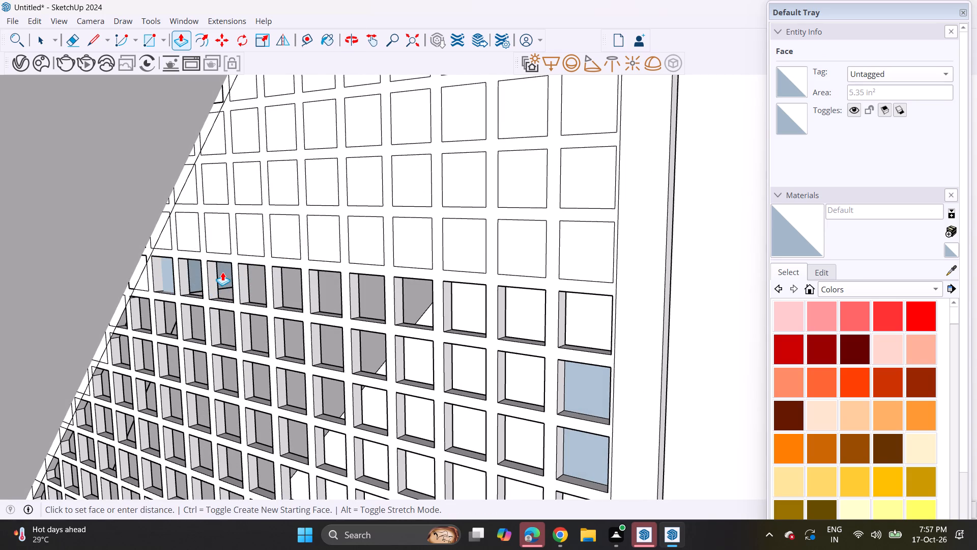
click(219, 280)
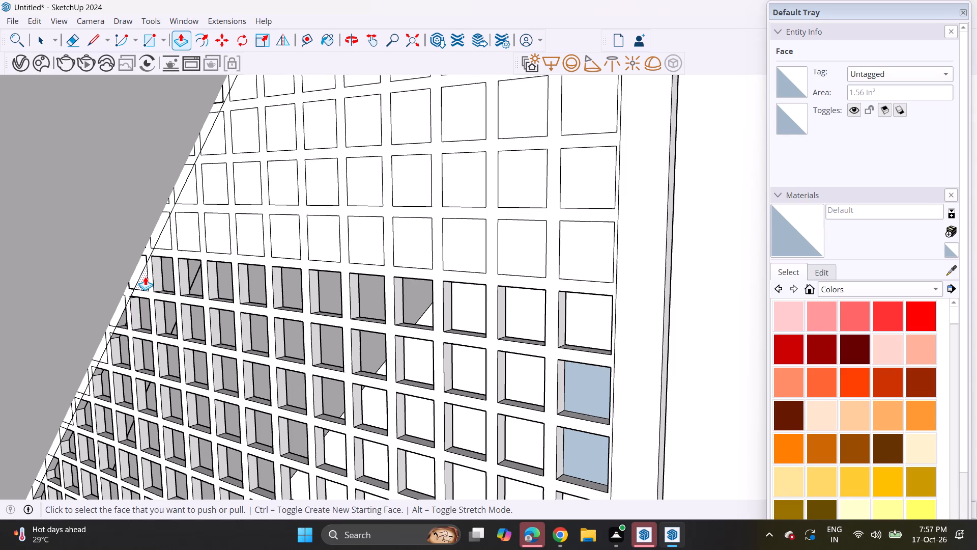
double_click(145, 277)
Push the whole next row of squares through the wall, from the partial square at the sloped edge to the last column.
double_click(161, 242)
double_click(184, 231)
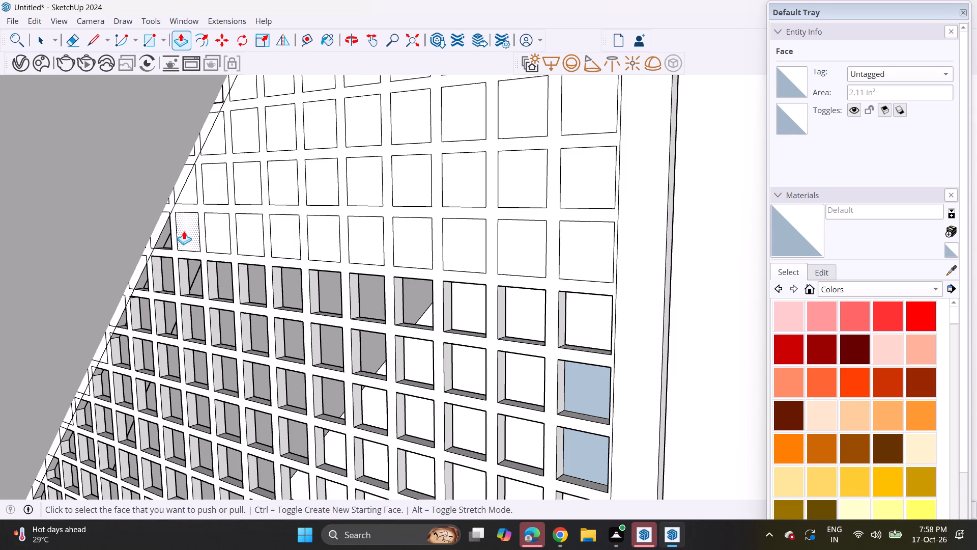
double_click(215, 226)
double_click(246, 226)
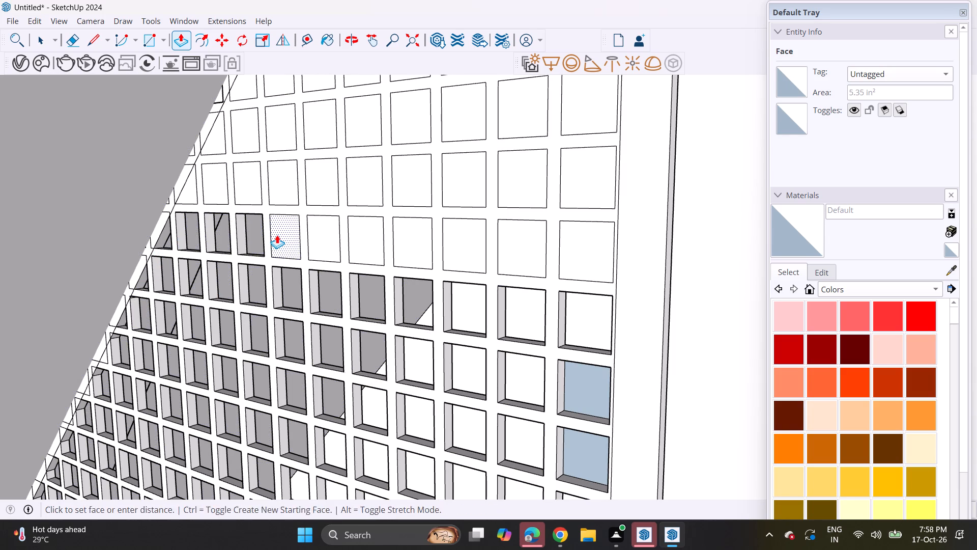
double_click(277, 235)
double_click(320, 241)
double_click(377, 233)
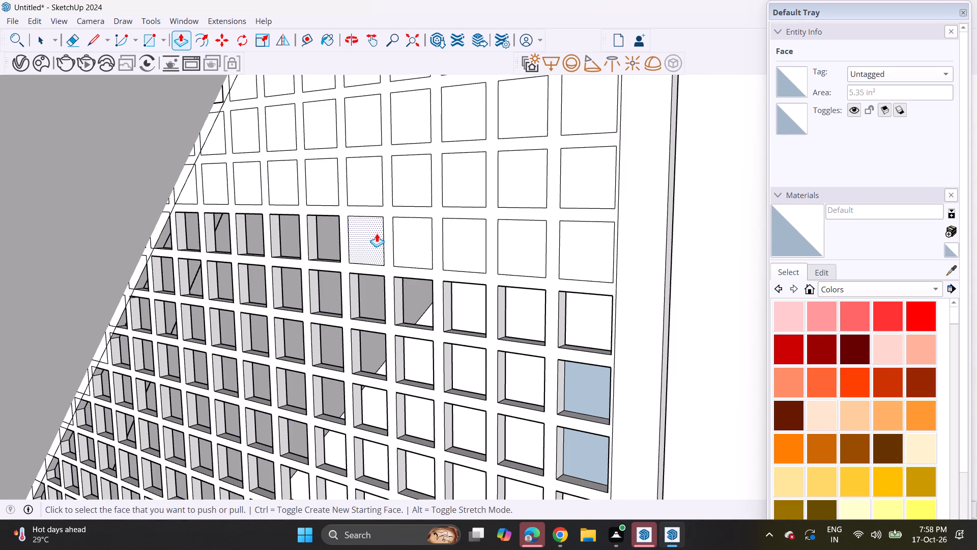
double_click(397, 235)
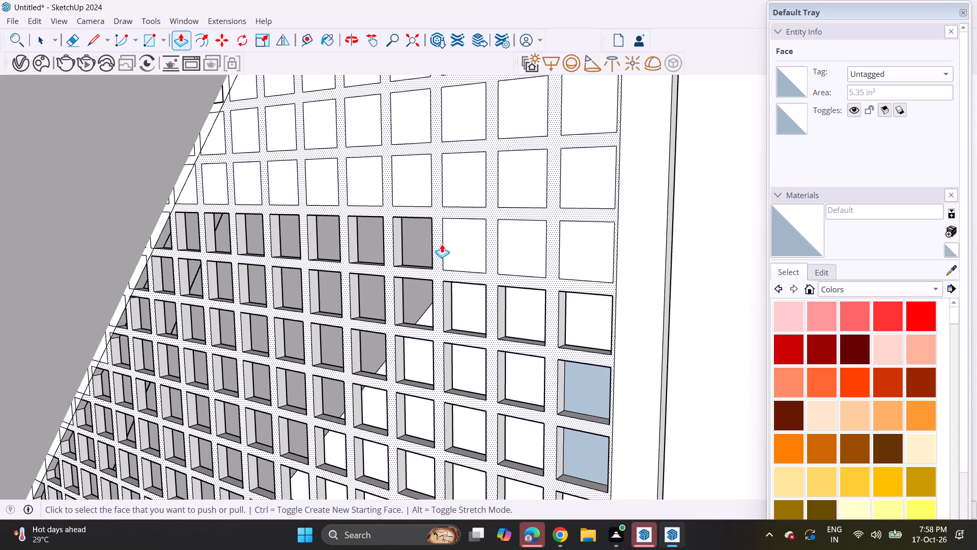
double_click(454, 241)
double_click(529, 251)
double_click(581, 240)
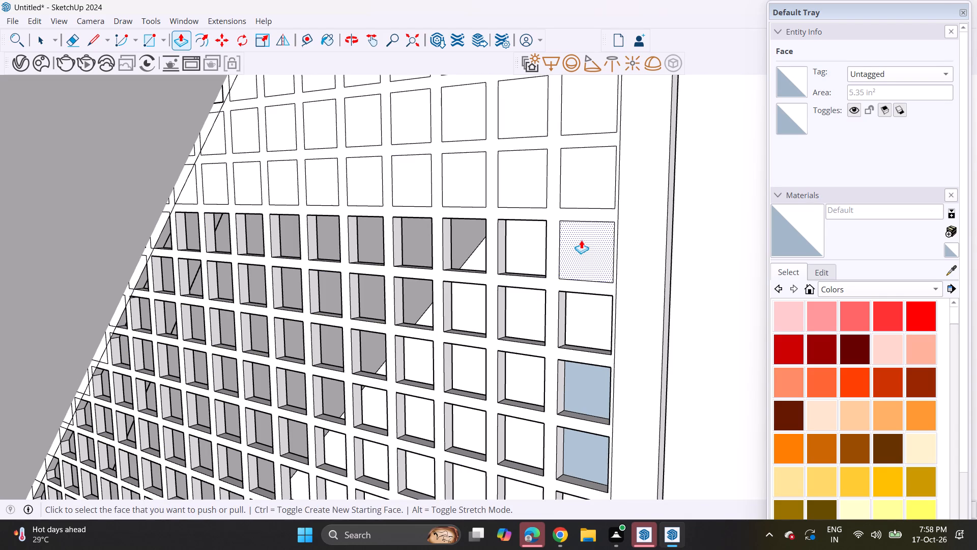
Push the squares of the next row up through the wall, from the last column back to the sloped edge.
double_click(574, 191)
double_click(529, 190)
double_click(477, 179)
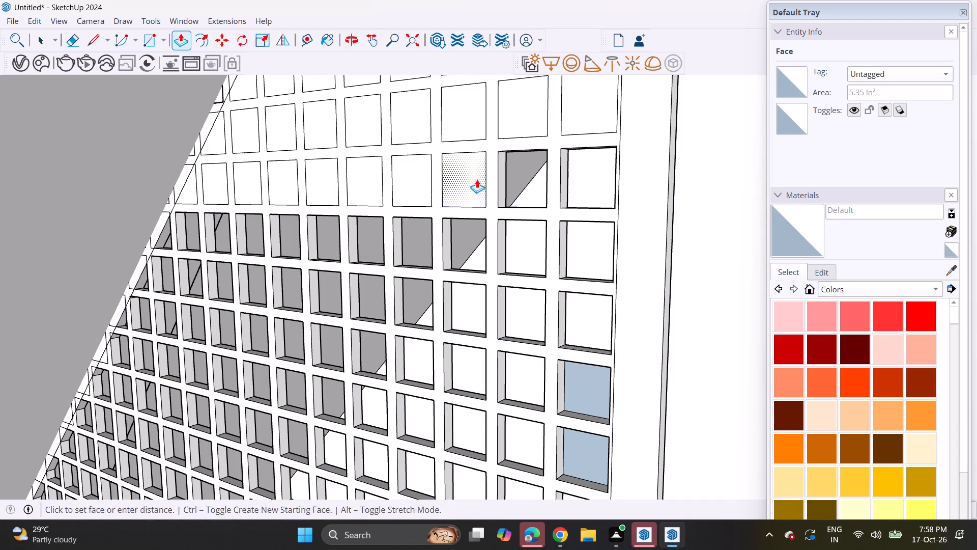
double_click(425, 172)
double_click(373, 170)
double_click(321, 186)
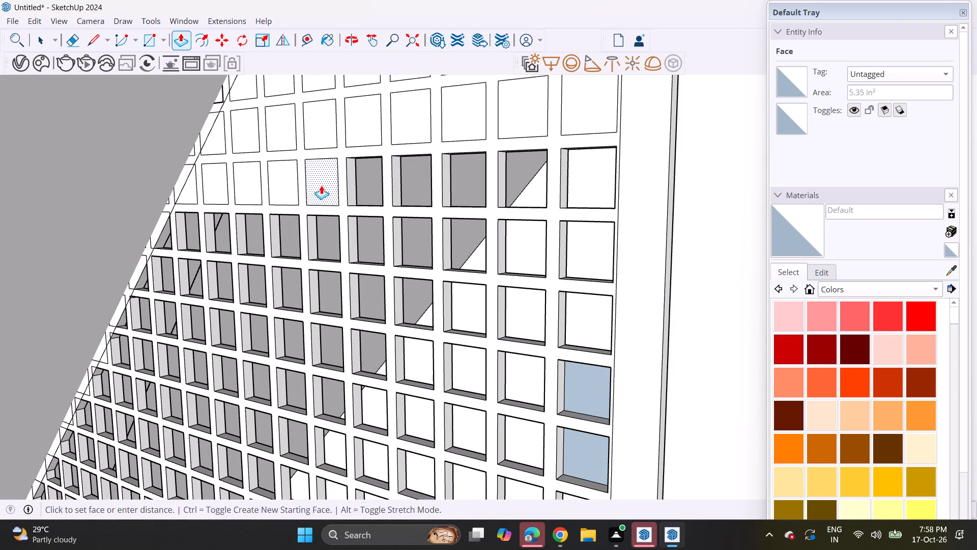
double_click(289, 191)
double_click(251, 178)
double_click(223, 184)
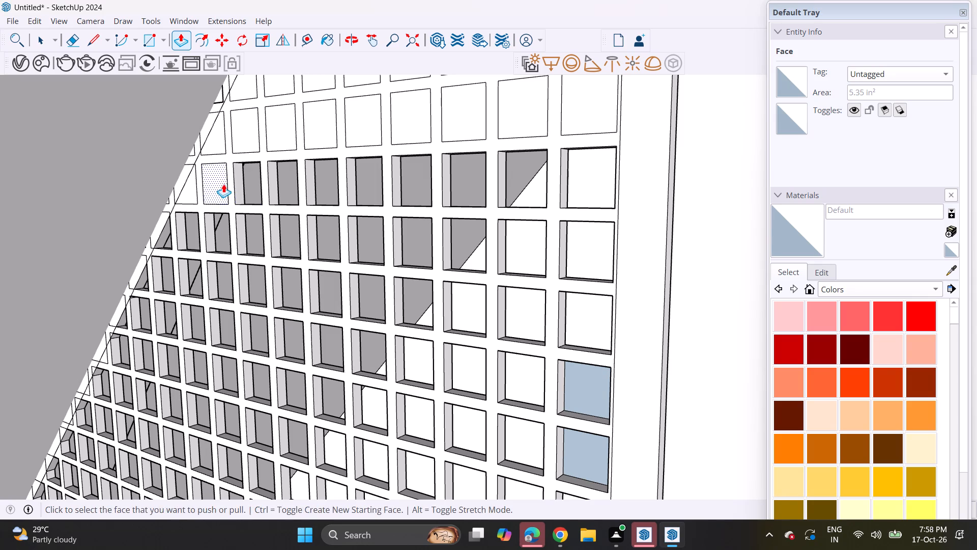
double_click(190, 193)
Push the whole lowest solid row of squares through the wall, from the partial square at the sloped edge to the last column.
double_click(209, 144)
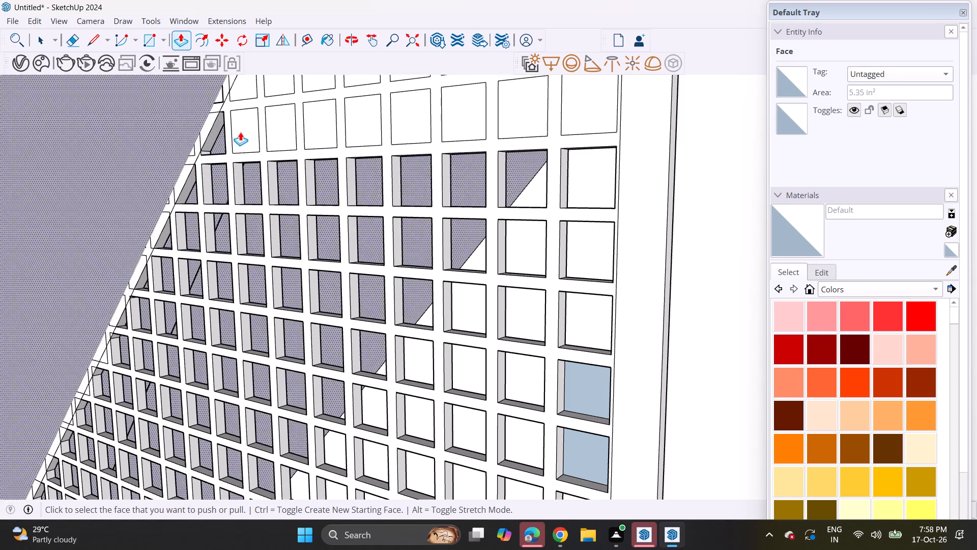
double_click(243, 129)
double_click(280, 130)
double_click(324, 124)
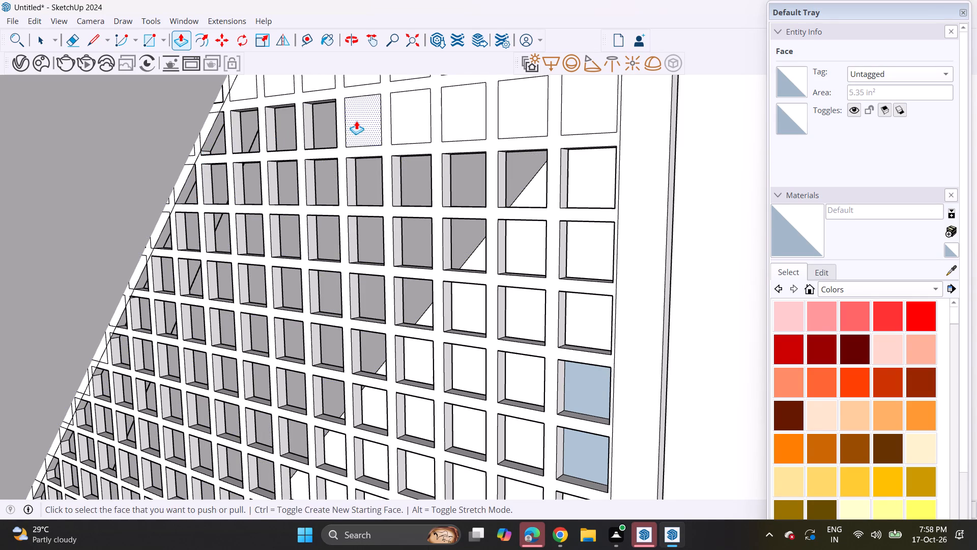
click(356, 121)
click(356, 120)
double_click(422, 122)
double_click(457, 123)
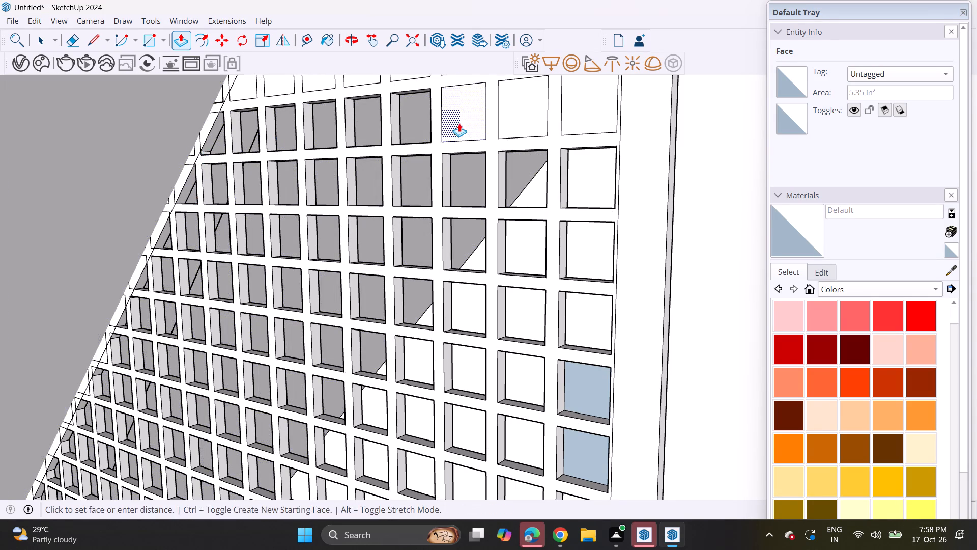
double_click(499, 121)
double_click(584, 117)
Push the squares of the next row up through the wall, from the last column back to the partial square at the sloped edge.
scroll(474, 148, down, 3)
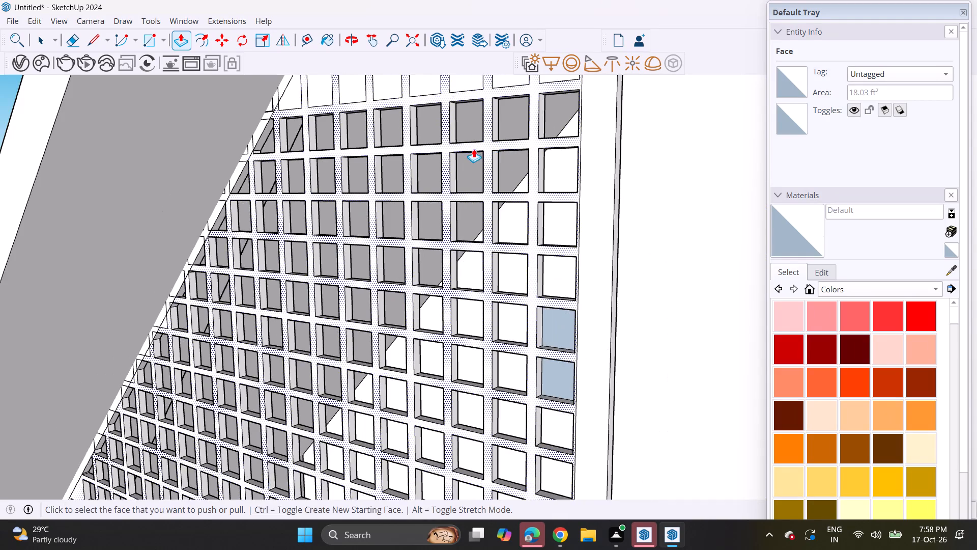
shift+middle_drag(474, 149, 443, 391)
double_click(532, 314)
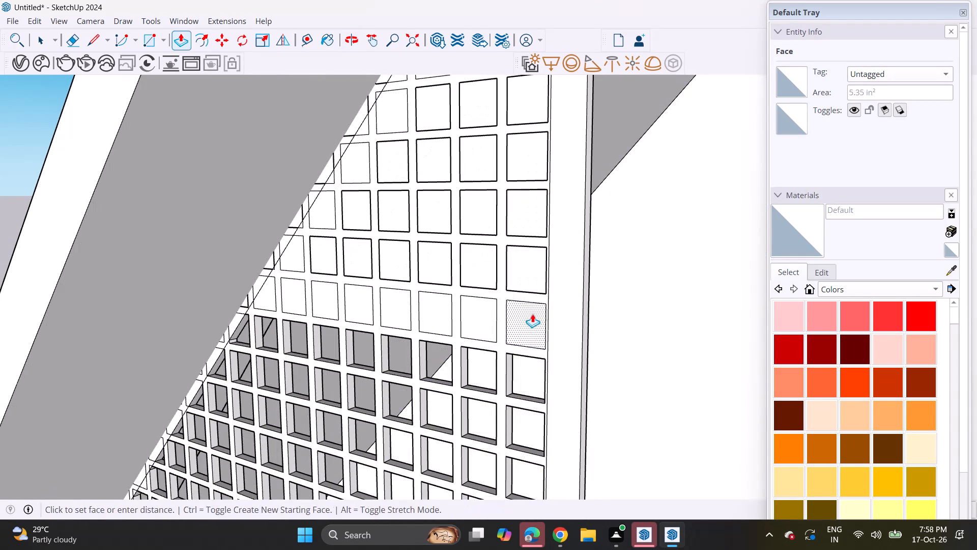
double_click(471, 319)
click(435, 304)
click(435, 304)
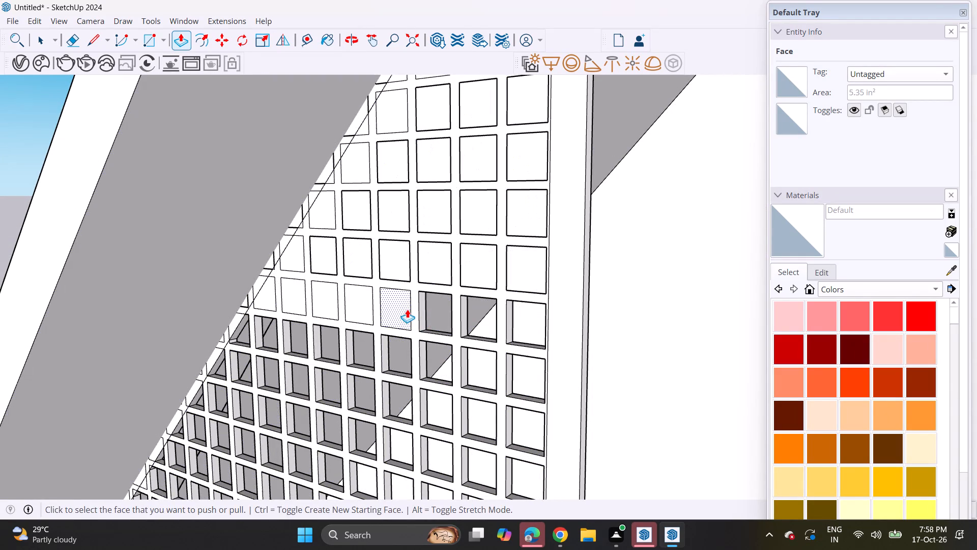
double_click(407, 309)
double_click(348, 310)
double_click(336, 302)
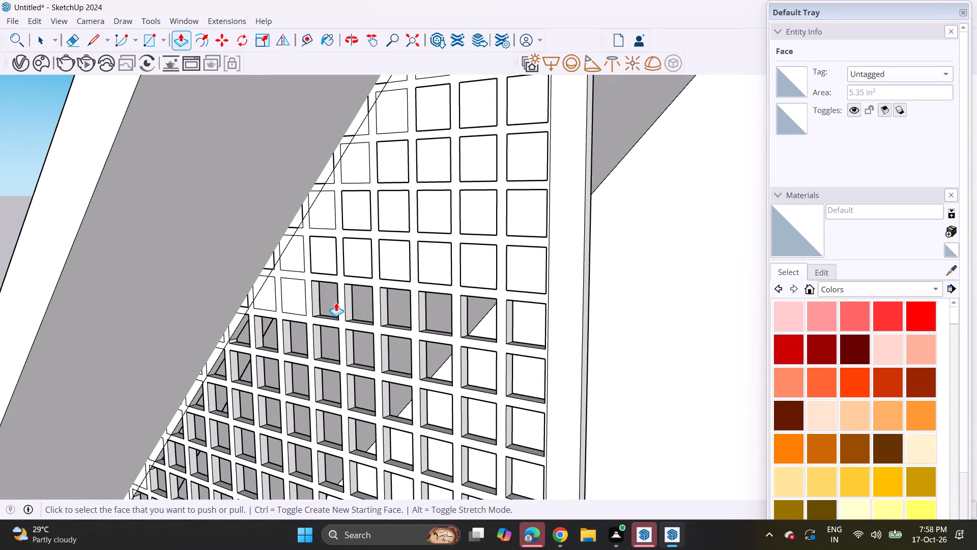
double_click(294, 292)
double_click(268, 297)
Push the next row's square nearest the sloped edge through the wall and try to push the squares beside it.
double_click(296, 257)
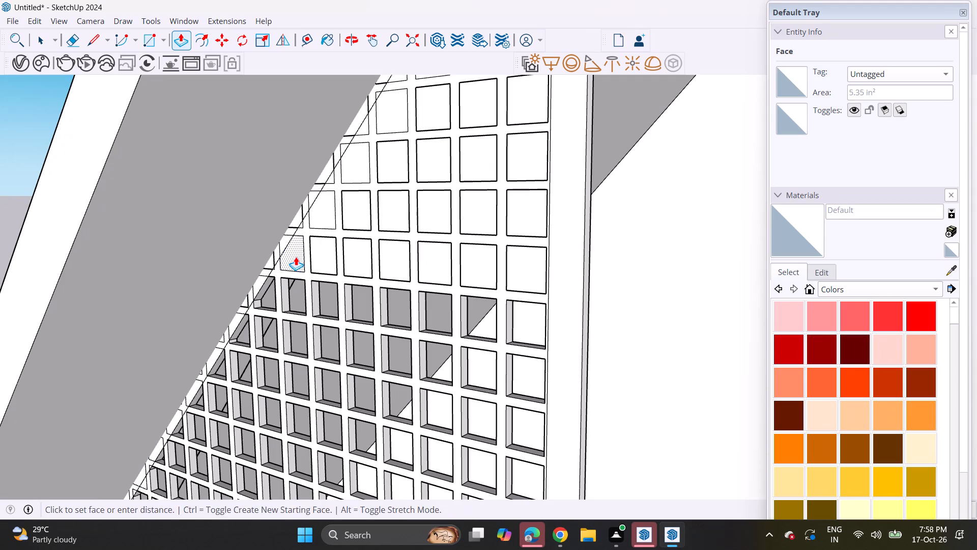
double_click(318, 259)
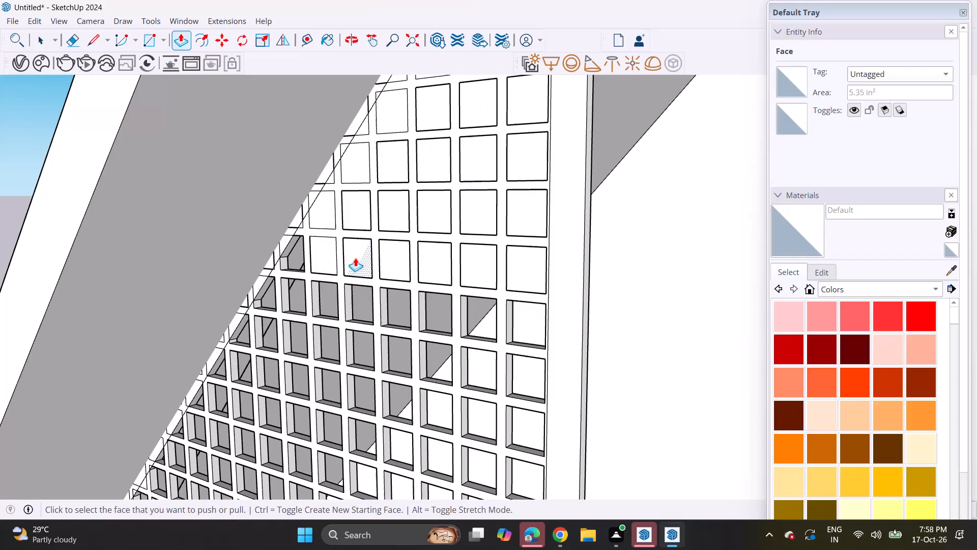
double_click(348, 267)
double_click(386, 255)
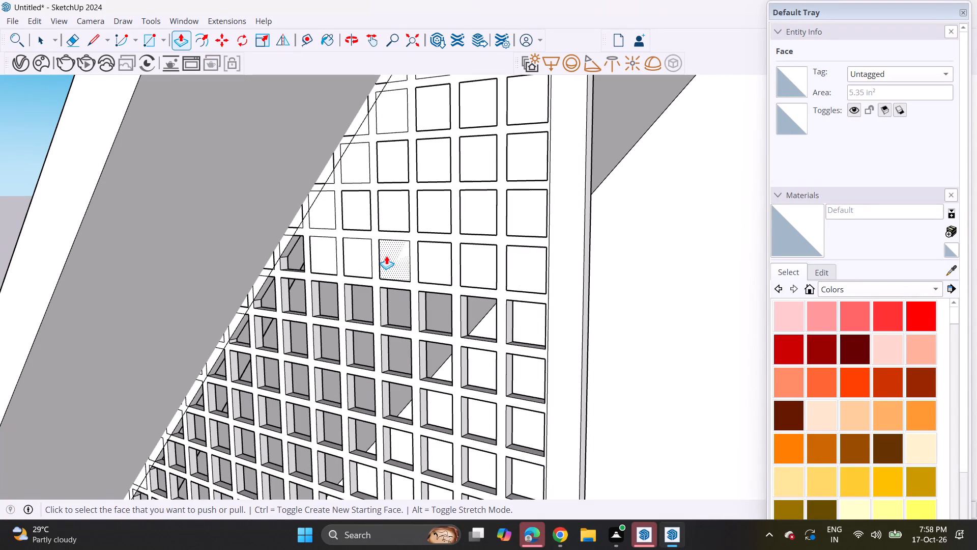
click(325, 260)
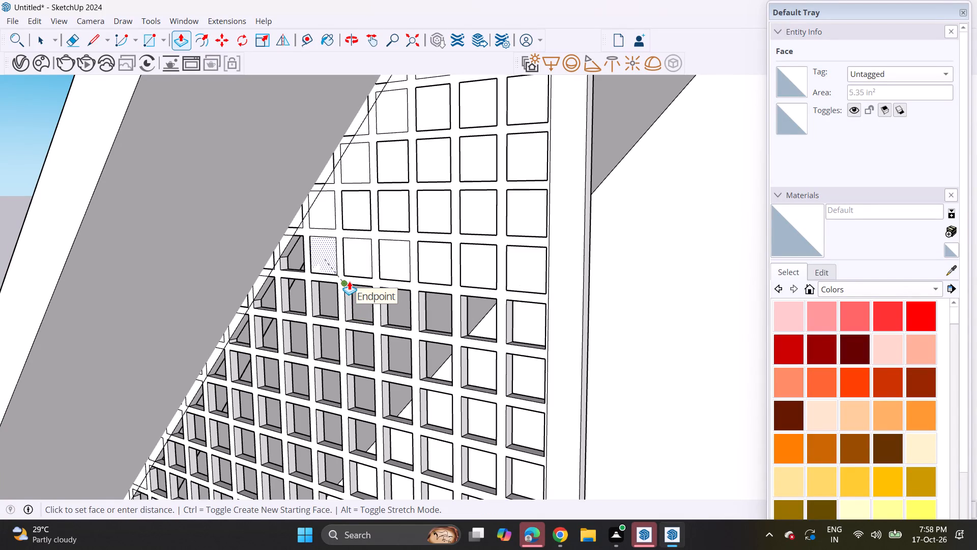
key(Escape)
Delete the six unpushed squares of that row with their outlines, from beside the pushed one to the last column.
scroll(373, 252, down, 3)
middle_drag(386, 232, 380, 278)
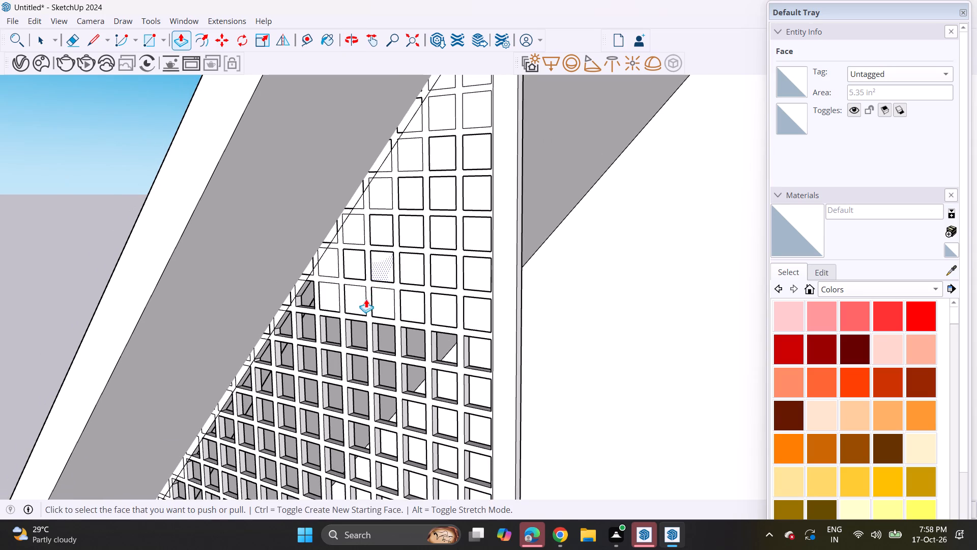
key(space)
click(116, 188)
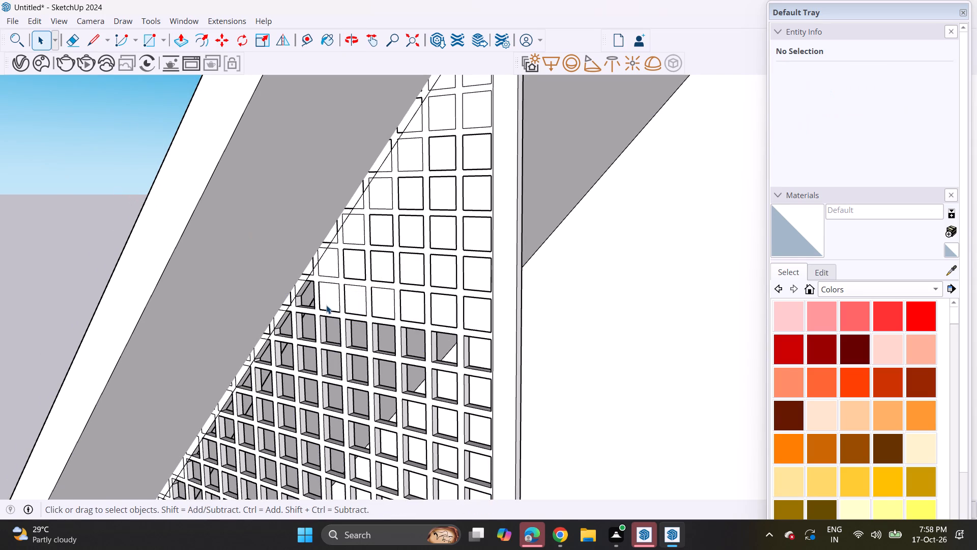
double_click(326, 305)
key(Delete)
double_click(354, 297)
key(Delete)
double_click(379, 301)
key(Delete)
double_click(409, 300)
key(Delete)
double_click(442, 306)
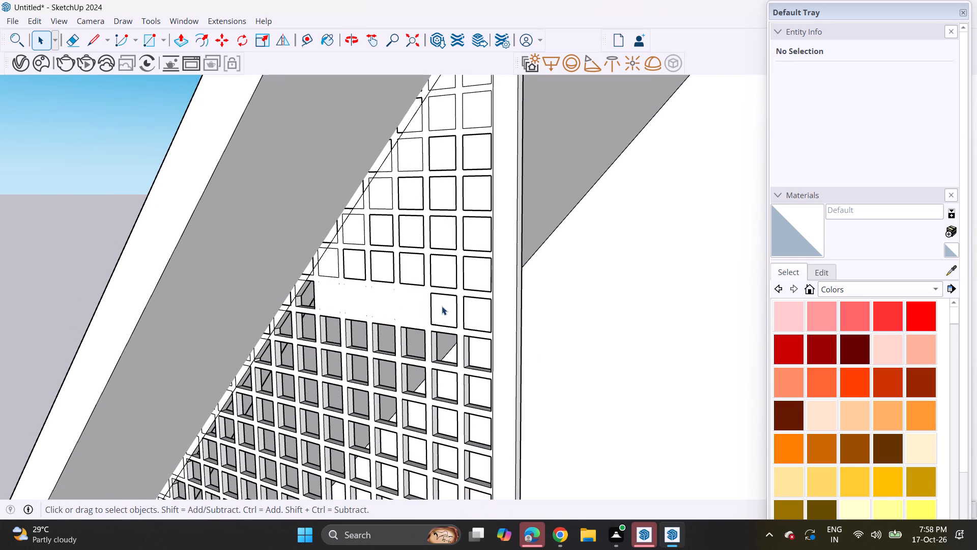
key(Delete)
double_click(476, 303)
key(Delete)
Delete the face of the last-column square in the row above the cleared one.
click(476, 273)
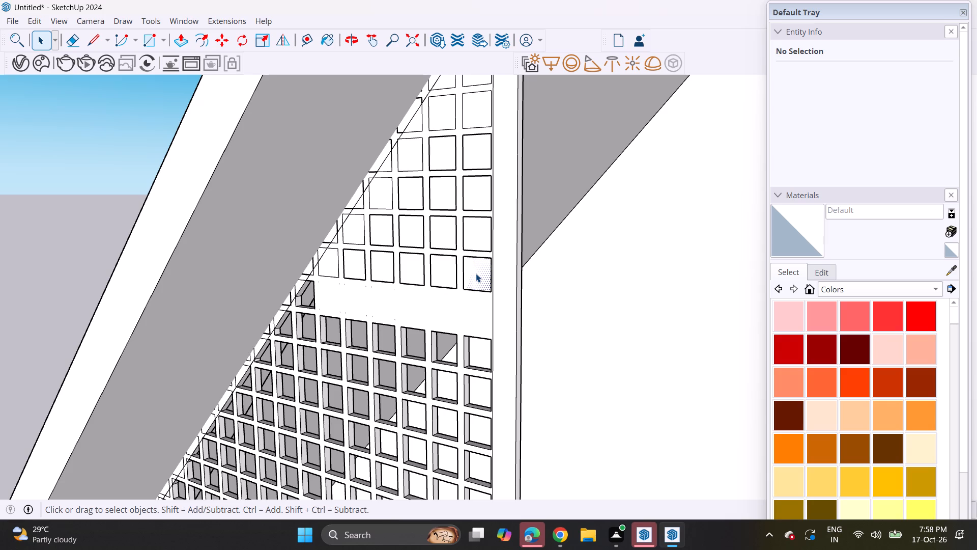
key(Delete)
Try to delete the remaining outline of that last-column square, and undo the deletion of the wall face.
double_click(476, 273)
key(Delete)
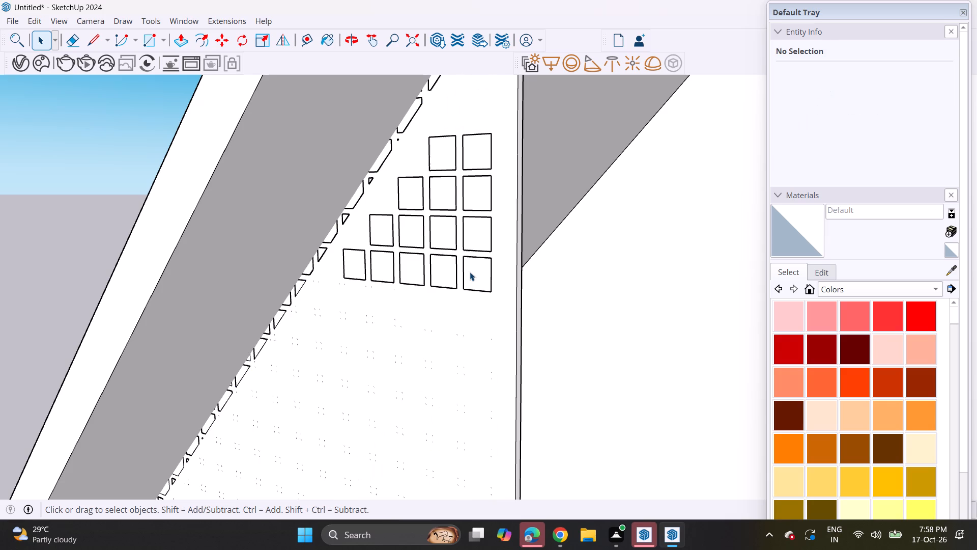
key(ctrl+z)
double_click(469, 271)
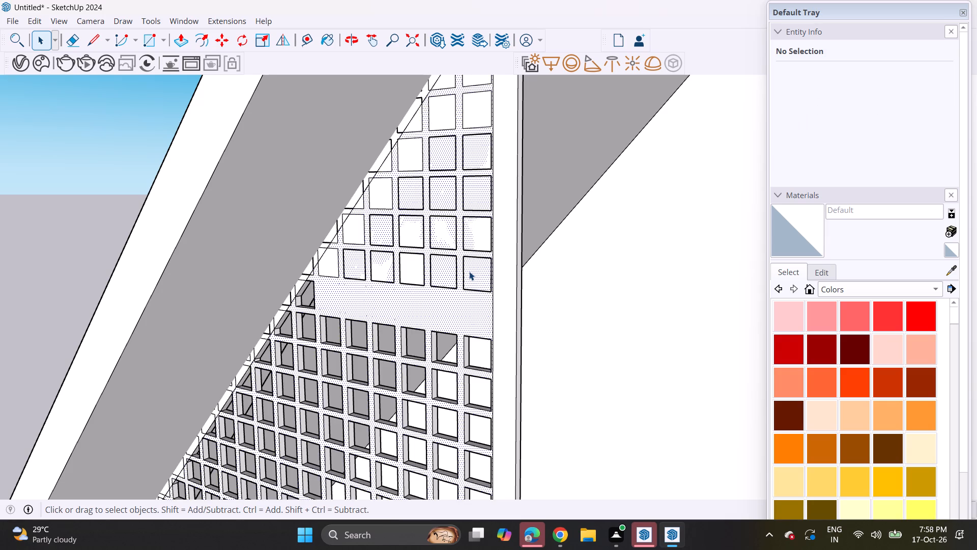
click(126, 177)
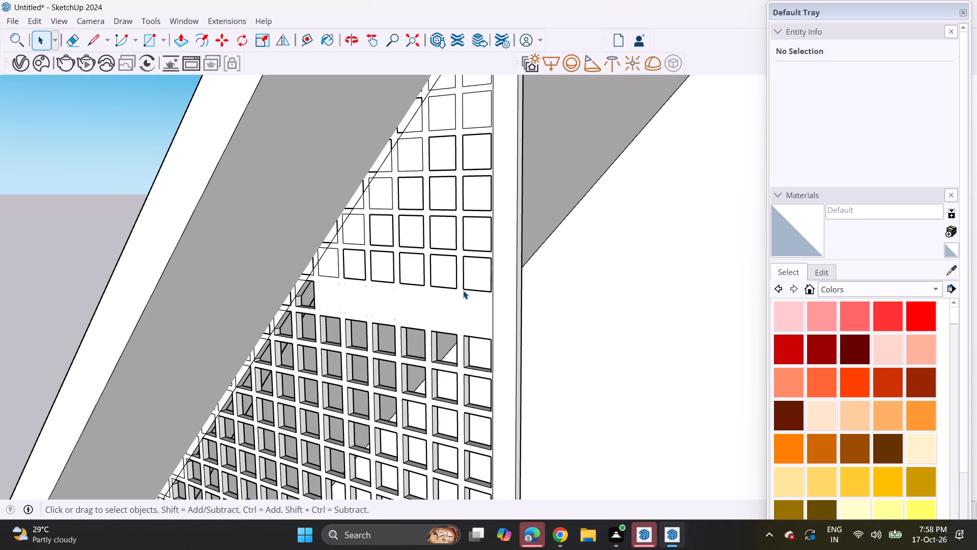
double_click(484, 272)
Delete the squares in the last two columns of the second row above the cleared one.
double_click(443, 234)
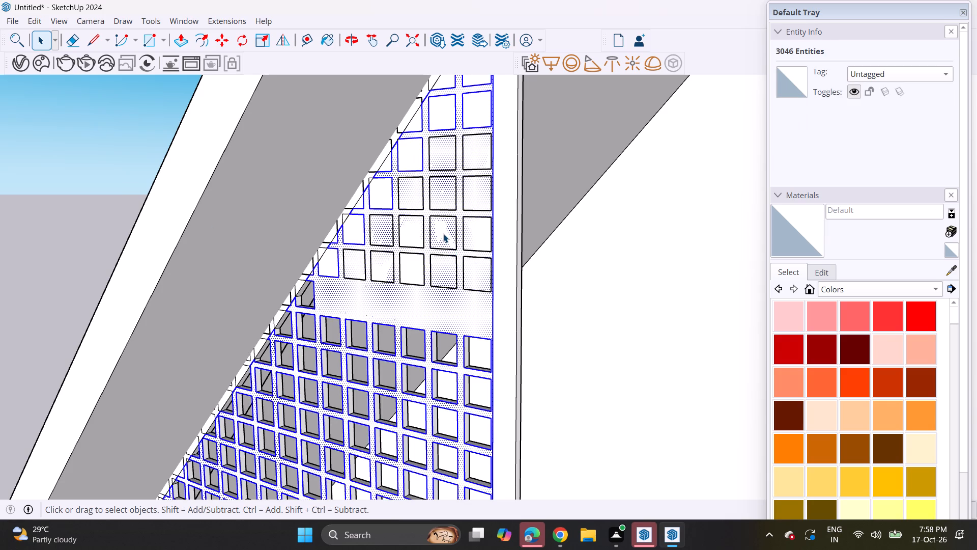
key(Delete)
double_click(479, 238)
key(Delete)
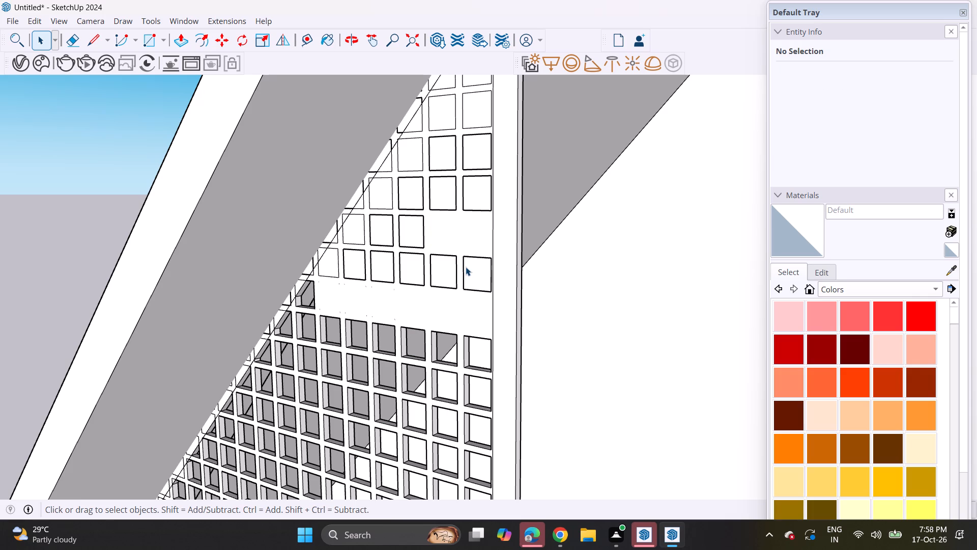
Delete four squares of the row directly above the cleared one, from the second-last column toward the sloped edge.
double_click(466, 265)
double_click(433, 277)
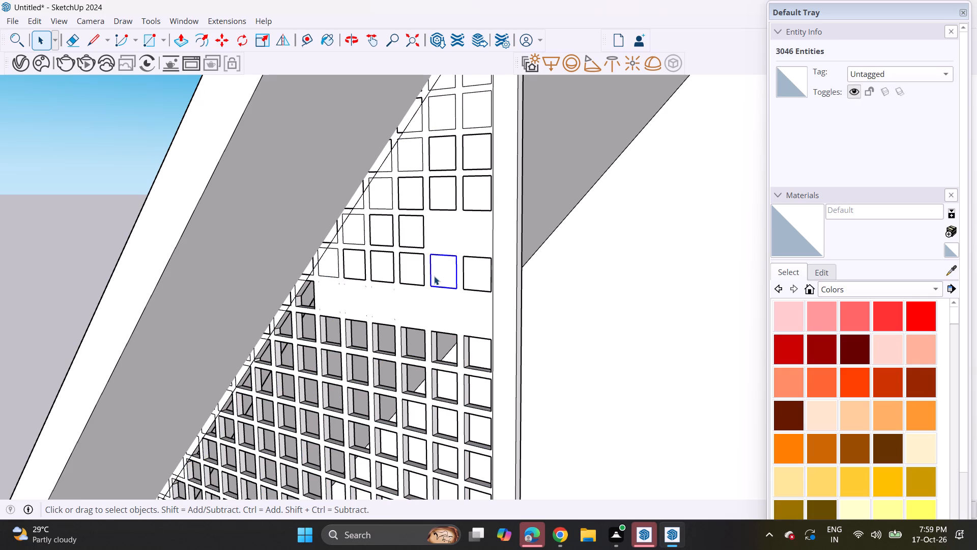
key(Delete)
double_click(418, 269)
key(Delete)
double_click(388, 271)
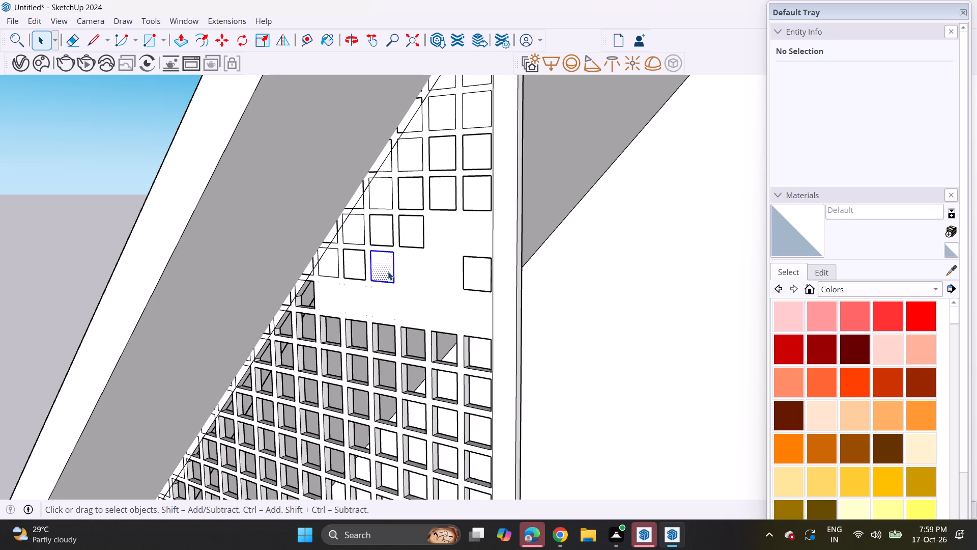
key(Delete)
click(366, 269)
double_click(358, 269)
key(Delete)
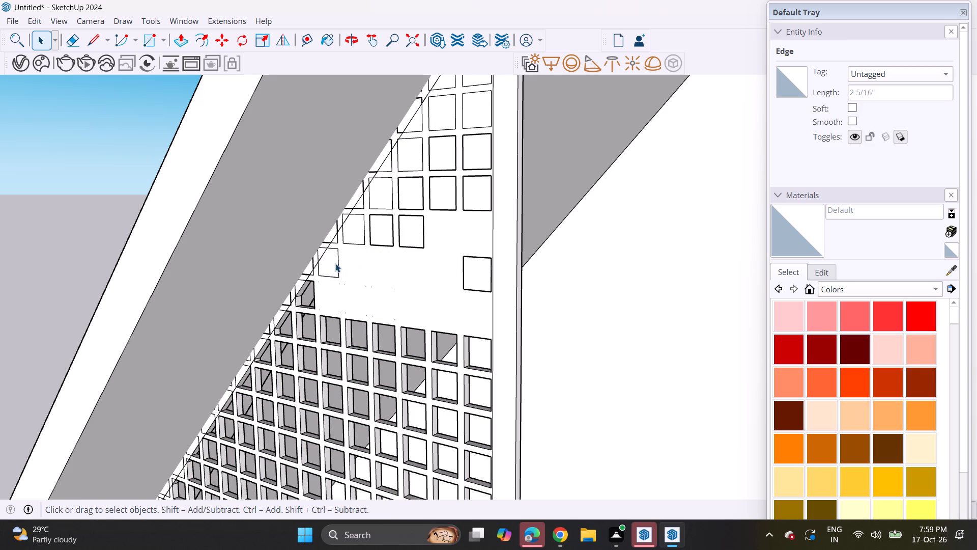
click(335, 262)
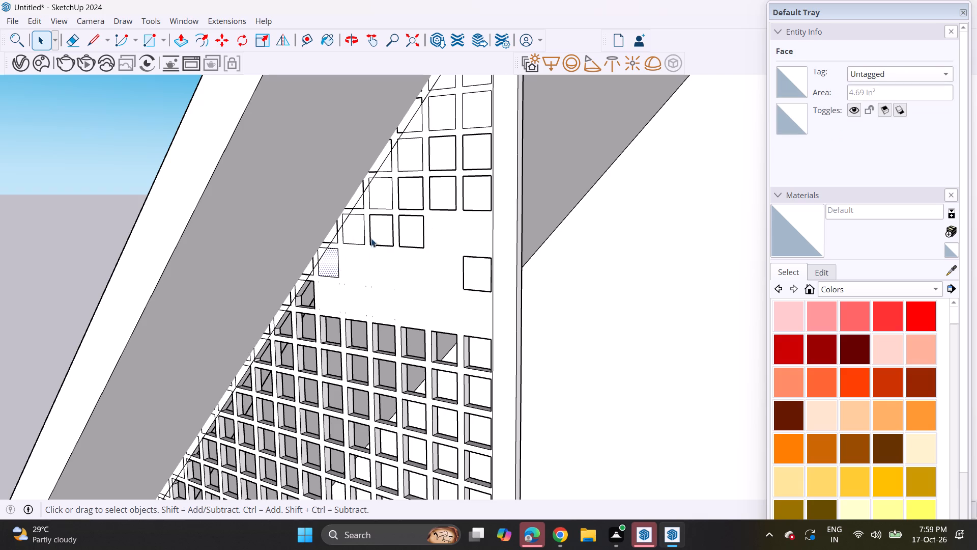
Delete the two remaining bold-outlined squares in the next row up.
click(387, 227)
click(387, 227)
key(Delete)
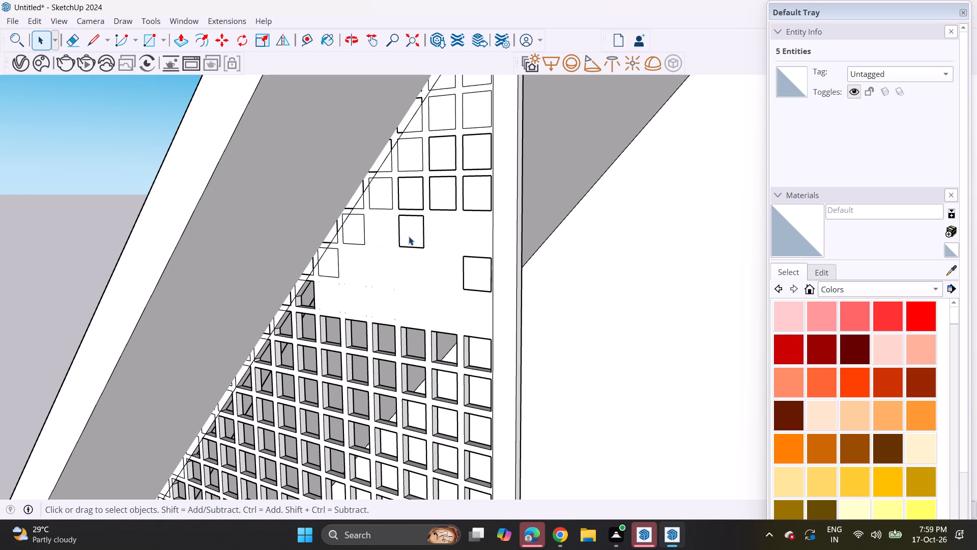
double_click(408, 236)
key(Delete)
Delete the squares in the last three columns of the next row up and the last-column square above them.
double_click(416, 202)
key(Delete)
double_click(442, 193)
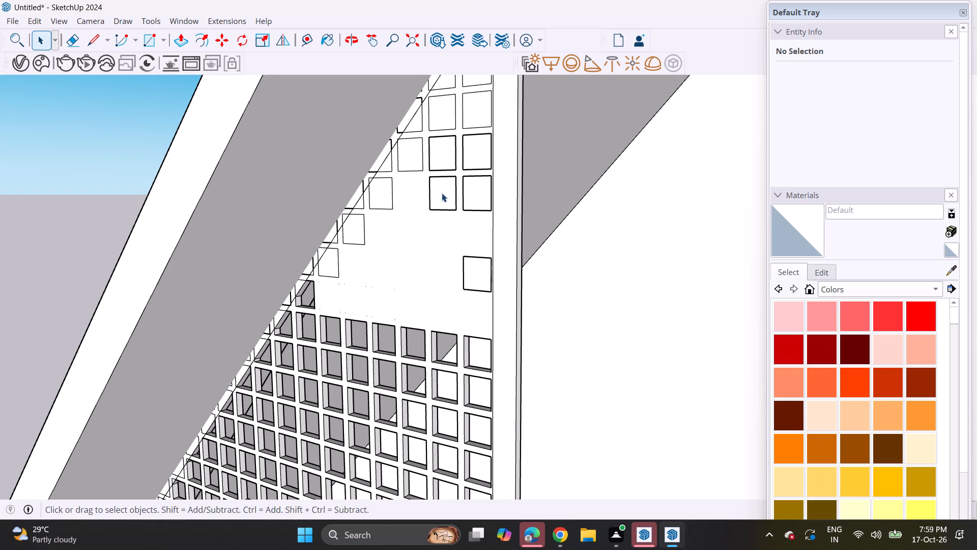
key(Delete)
double_click(469, 193)
key(Delete)
double_click(471, 153)
key(Delete)
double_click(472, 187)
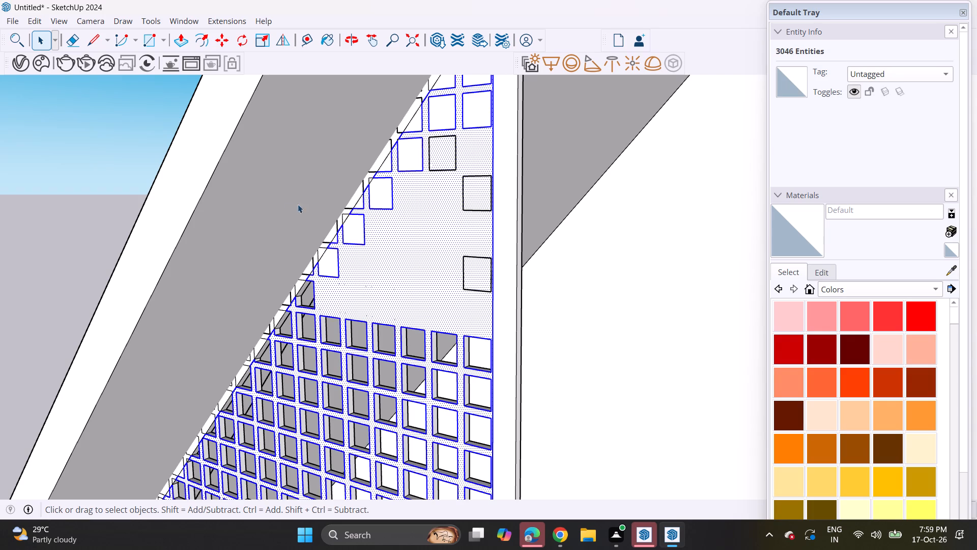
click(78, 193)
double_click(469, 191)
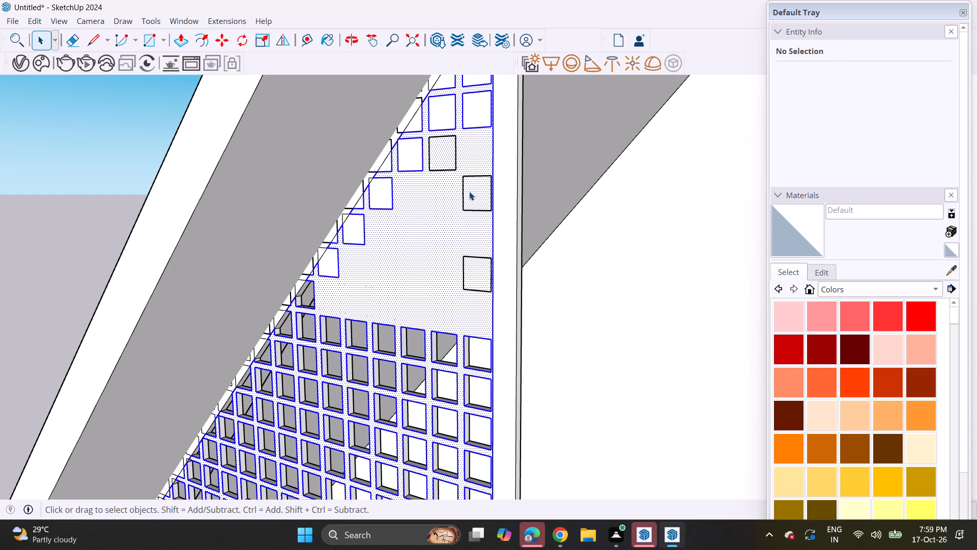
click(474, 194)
Delete the bold-outlined square in the second-last column of the topmost bold-outlined row.
click(435, 157)
click(435, 157)
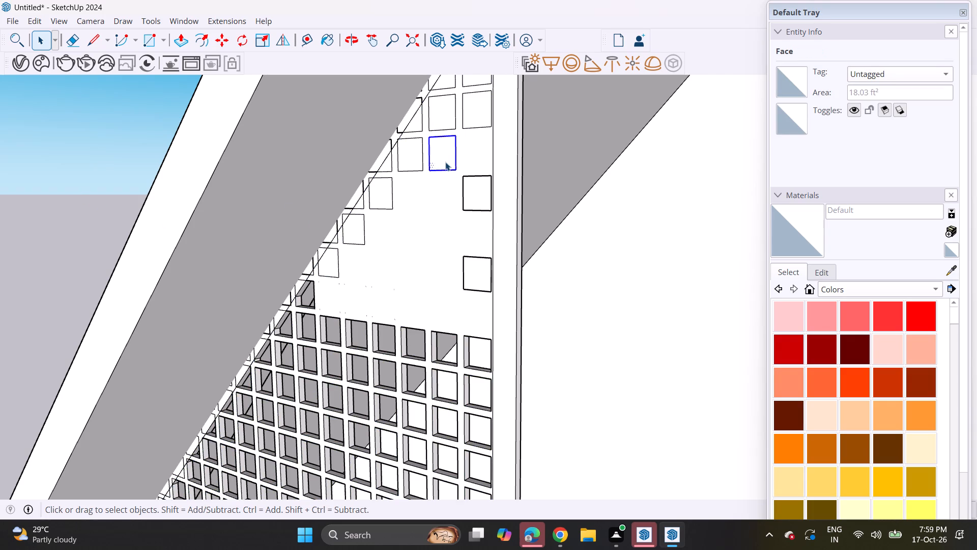
key(Delete)
Examine the whole perforated gable wall, from the cleared area near the roof down to its base.
double_click(442, 120)
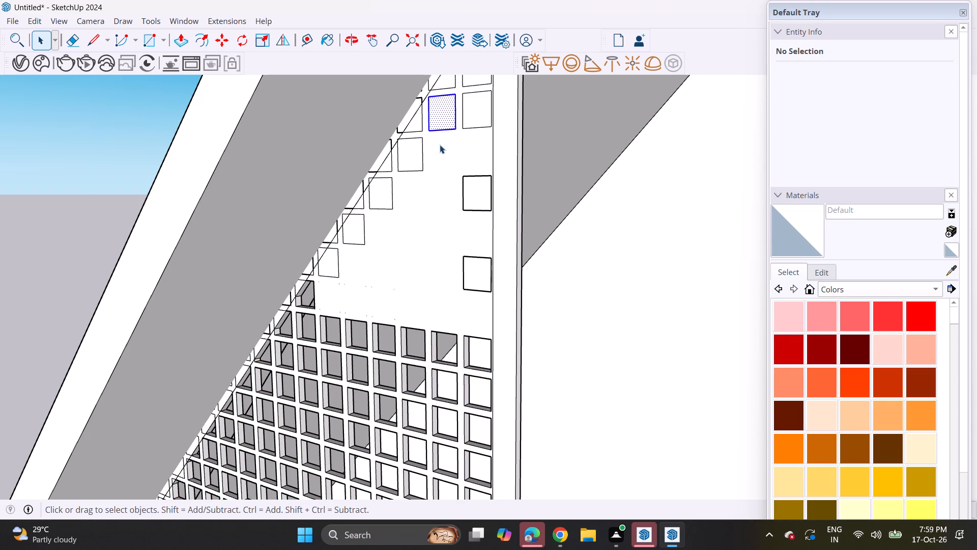
middle_drag(439, 148, 486, 164)
scroll(484, 184, down, 4)
middle_drag(464, 346, 447, 215)
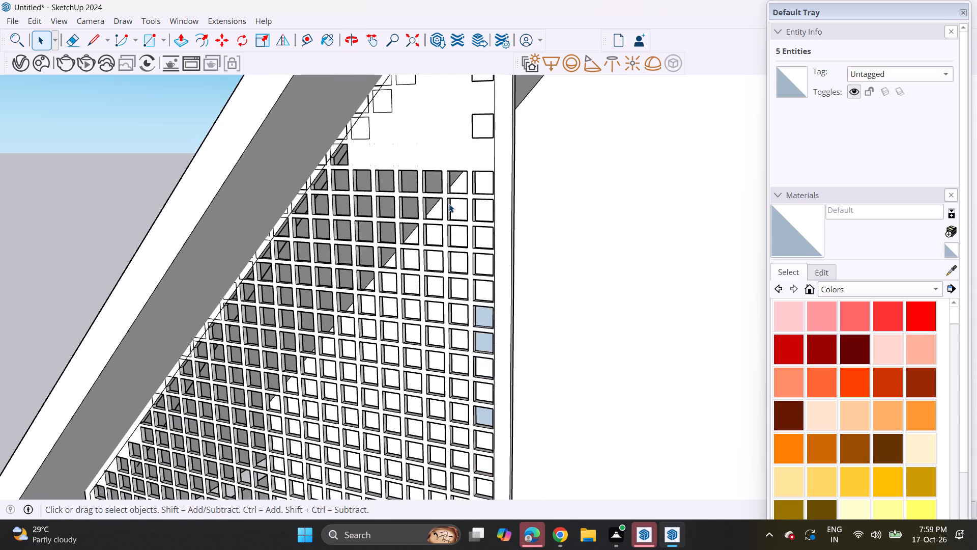
scroll(449, 216, down, 4)
middle_drag(451, 380, 451, 334)
scroll(451, 334, down, 4)
shift+middle_drag(453, 371, 457, 98)
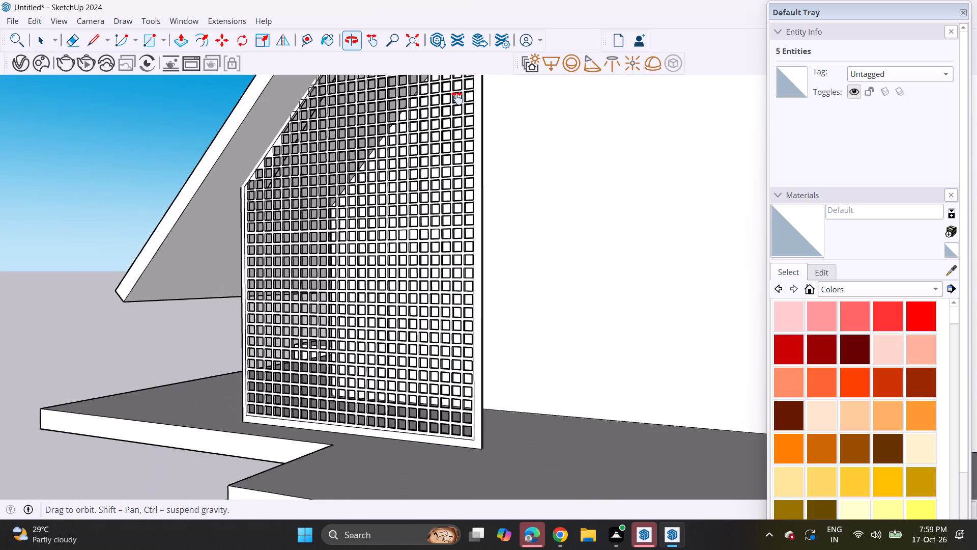
shift+middle_drag(457, 98, 450, 289)
middle_click(325, 353)
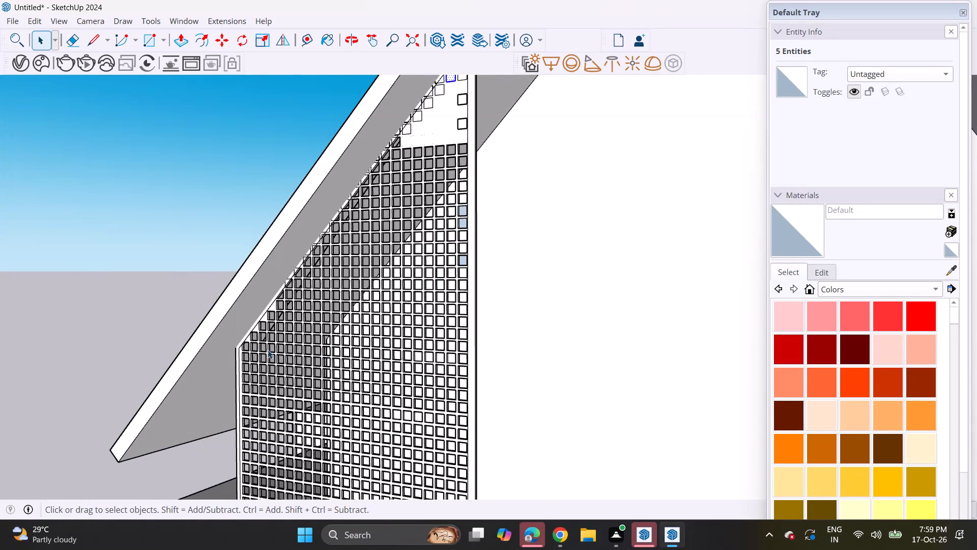
Delete the two remaining bold-outlined squares in the last column of the cleared area near the roof.
scroll(259, 335, up, 3)
shift+middle_drag(347, 273, 293, 444)
middle_drag(420, 251, 392, 326)
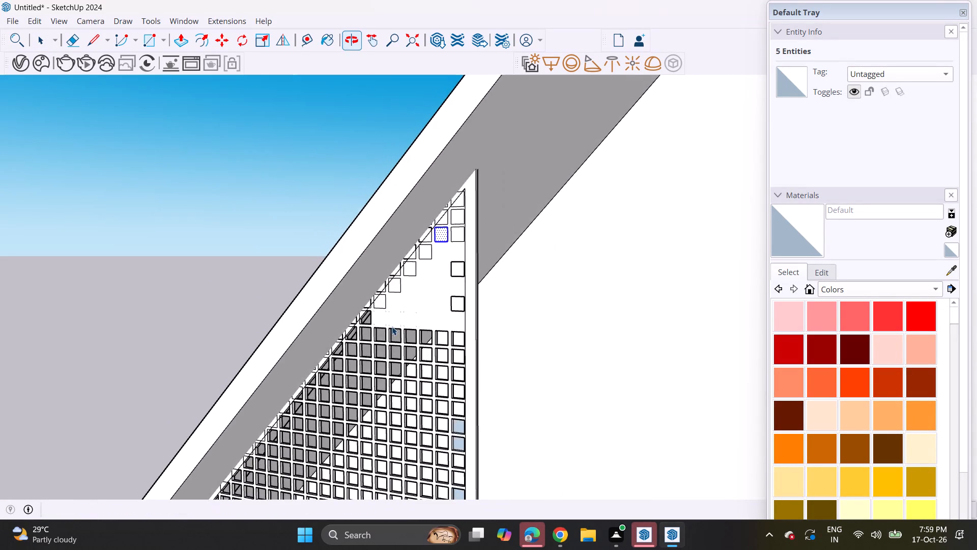
scroll(389, 328, up, 9)
scroll(550, 195, up, 2)
scroll(543, 189, down, 2)
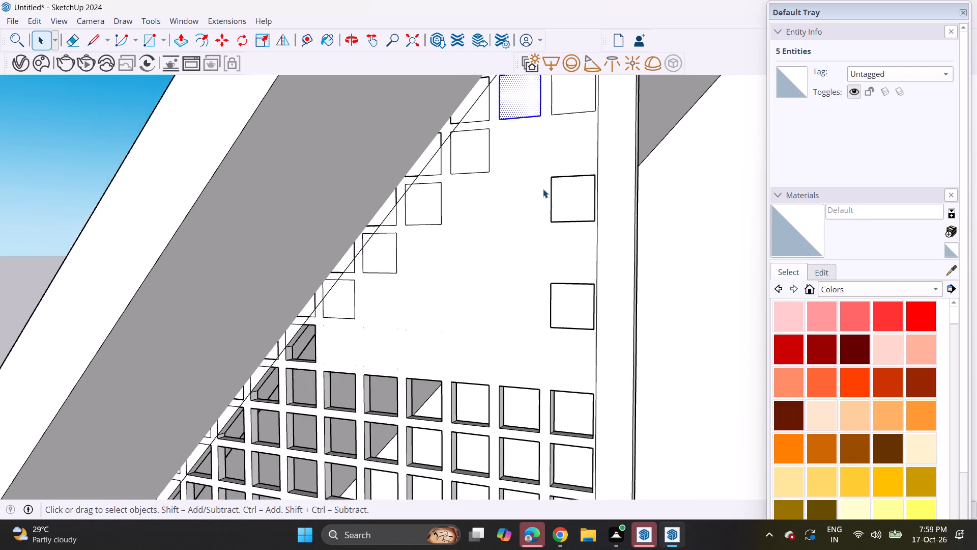
scroll(543, 189, down, 5)
shift+middle_drag(536, 193, 476, 311)
double_click(500, 249)
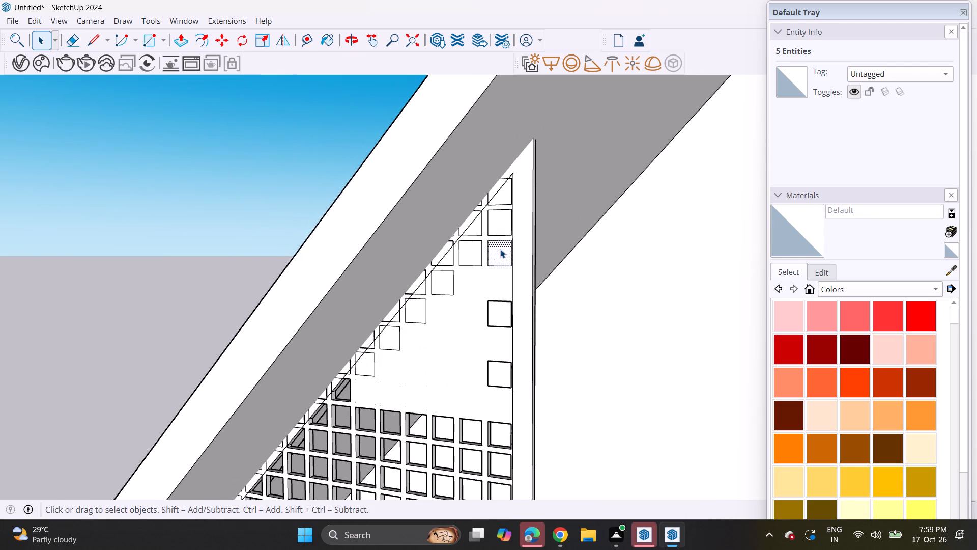
scroll(503, 276, up, 7)
scroll(501, 387, down, 4)
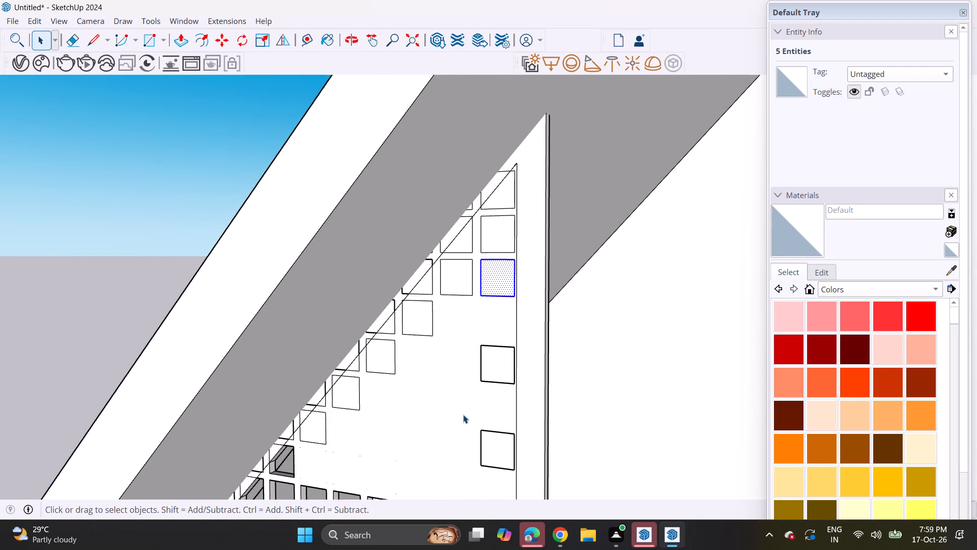
drag(463, 415, 516, 492)
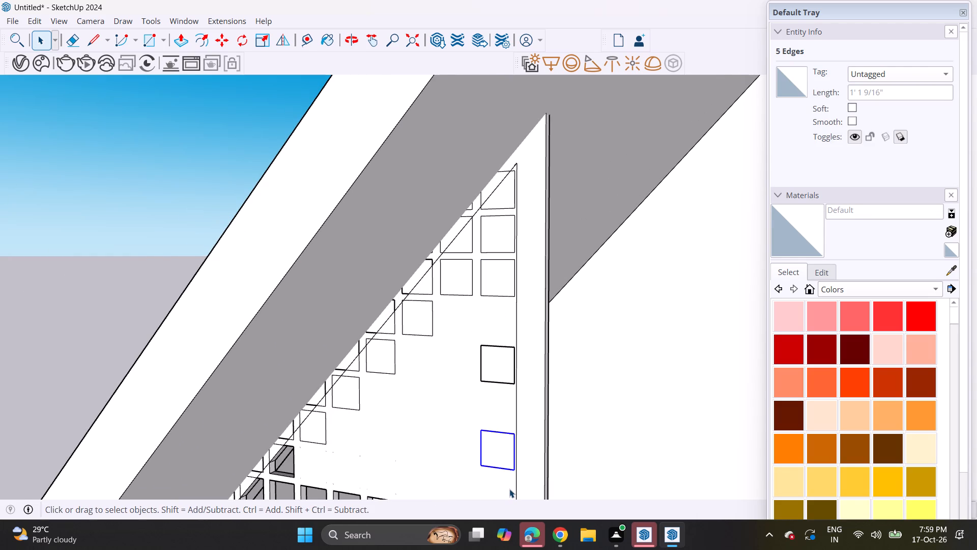
key(Delete)
click(492, 368)
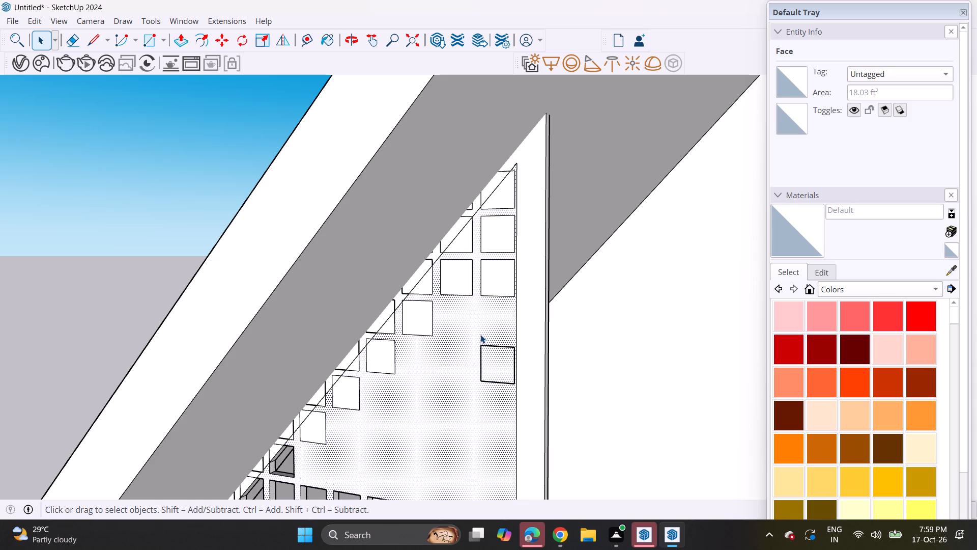
drag(473, 335, 513, 409)
drag(513, 409, 516, 410)
key(Delete)
Copy the lowest thin-outlined square in the last column one row down, and copy it again into the second-last column.
double_click(491, 278)
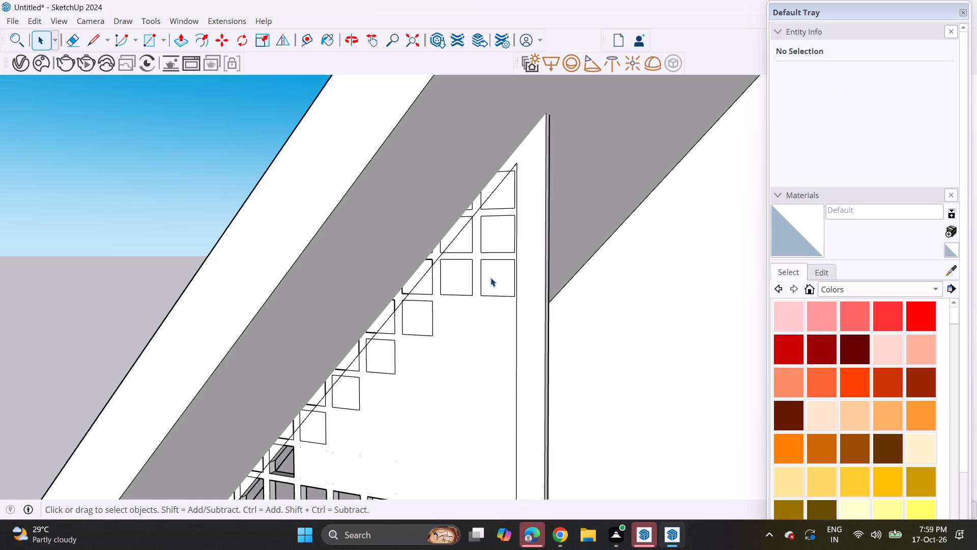
scroll(509, 286, up, 4)
key(m)
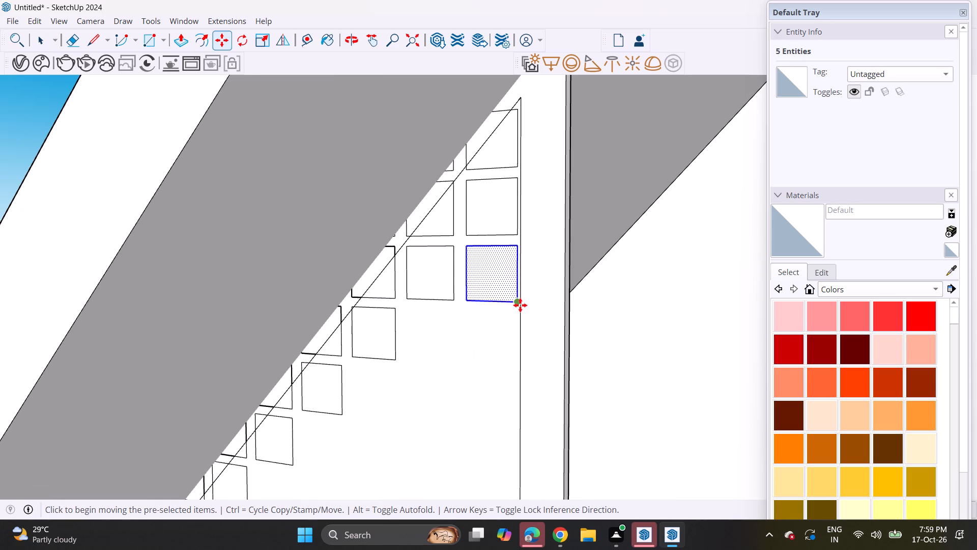
click(518, 244)
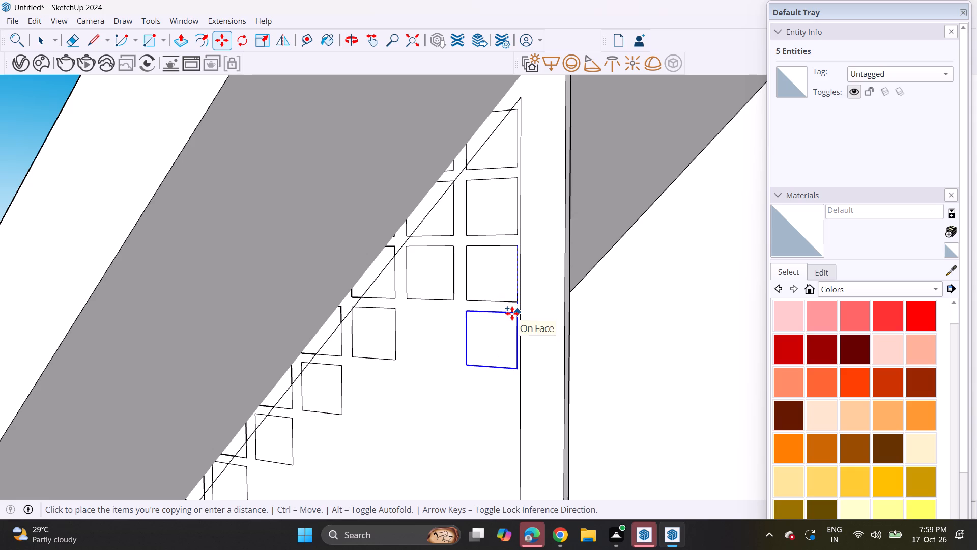
click(512, 313)
click(516, 314)
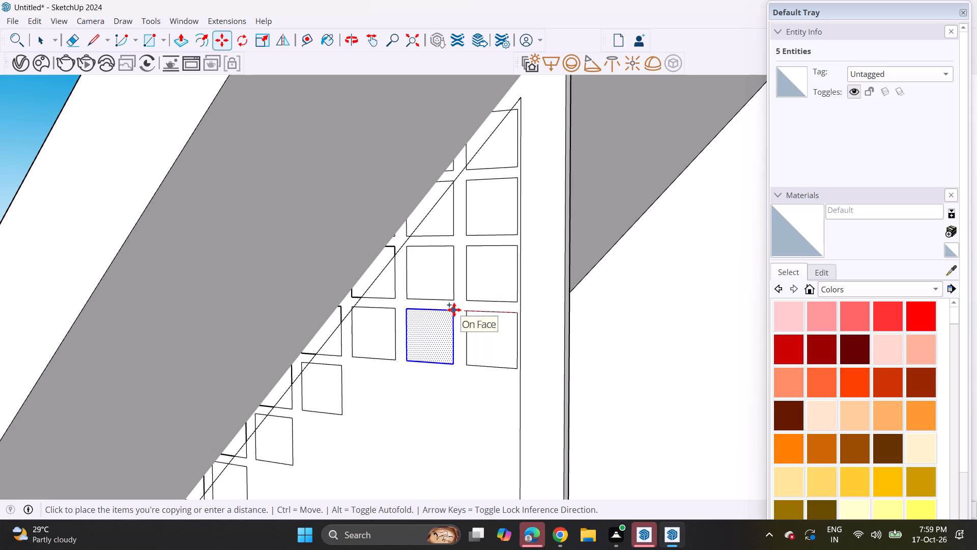
click(454, 310)
key(space)
Copy the three squares in the last three columns of that row into the empty row directly below.
double_click(379, 337)
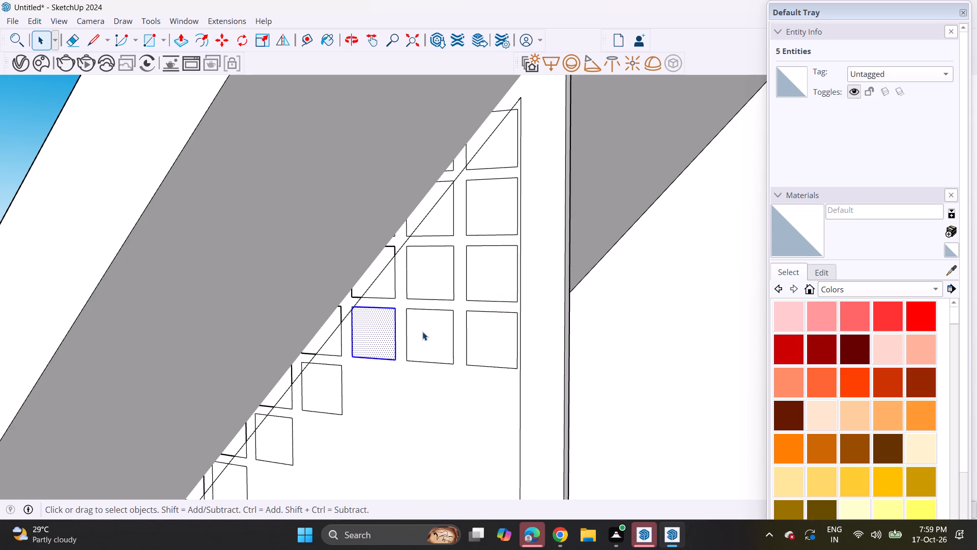
double_click(422, 332)
ctrl+double_click(476, 344)
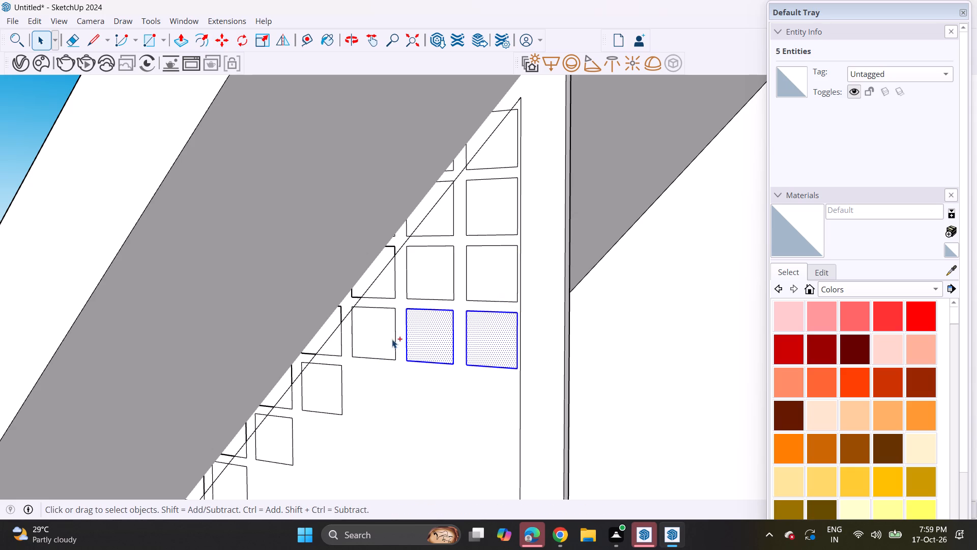
ctrl+click(381, 340)
ctrl+click(380, 340)
scroll(380, 340, down, 3)
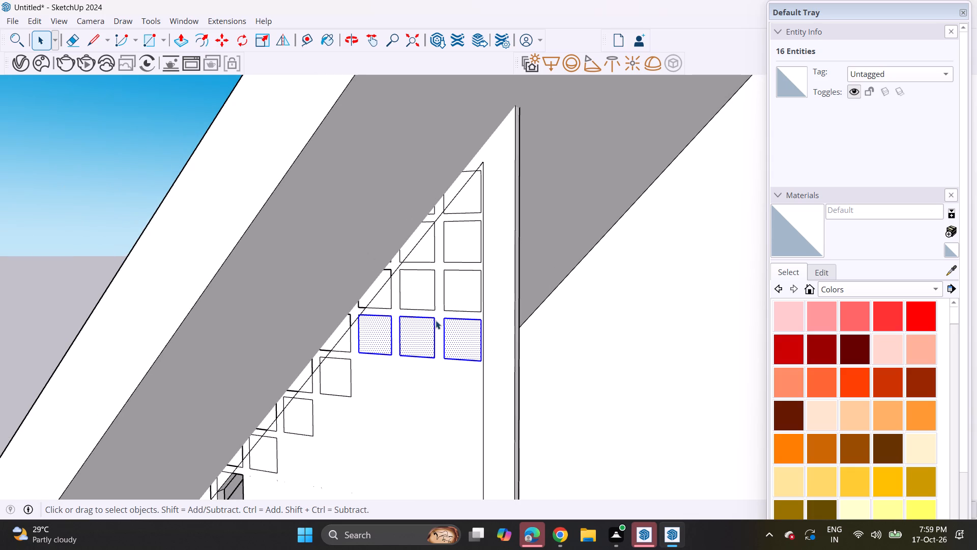
key(m)
click(480, 310)
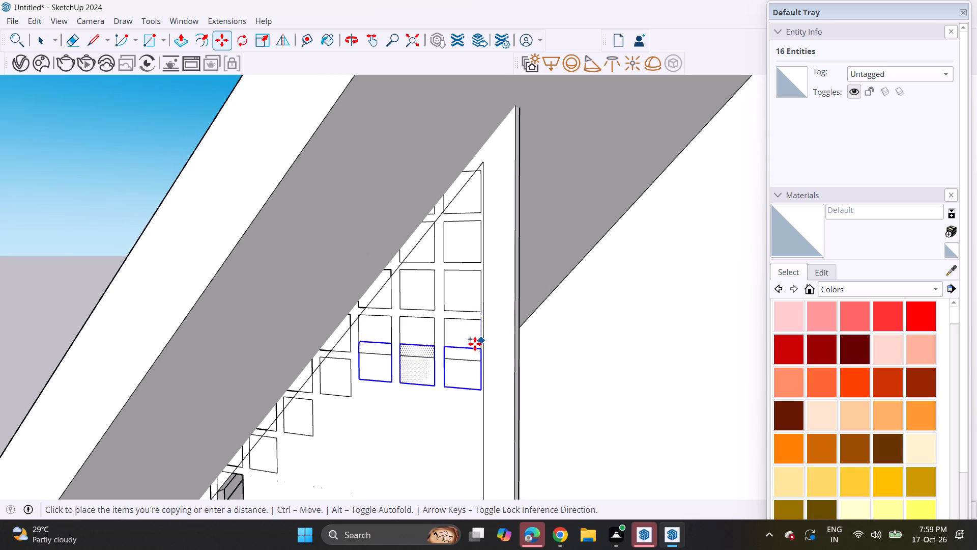
click(476, 361)
key(space)
click(566, 359)
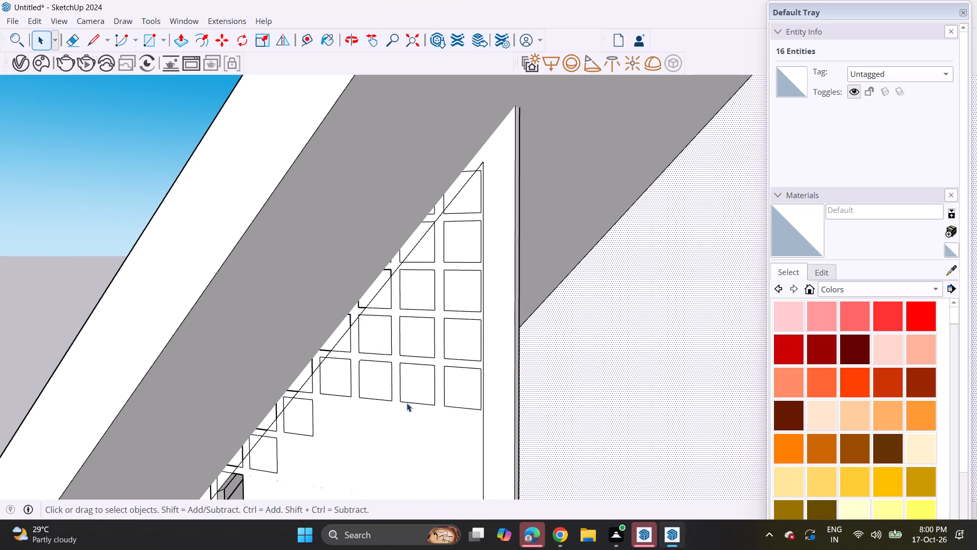
Copy the last three squares of the new row diagonally, one row down and one column towards the roof slope, twice in succession.
middle_drag(406, 402, 427, 373)
scroll(409, 390, up, 1)
middle_drag(409, 390, 454, 281)
middle_drag(454, 280, 505, 298)
middle_click(526, 293)
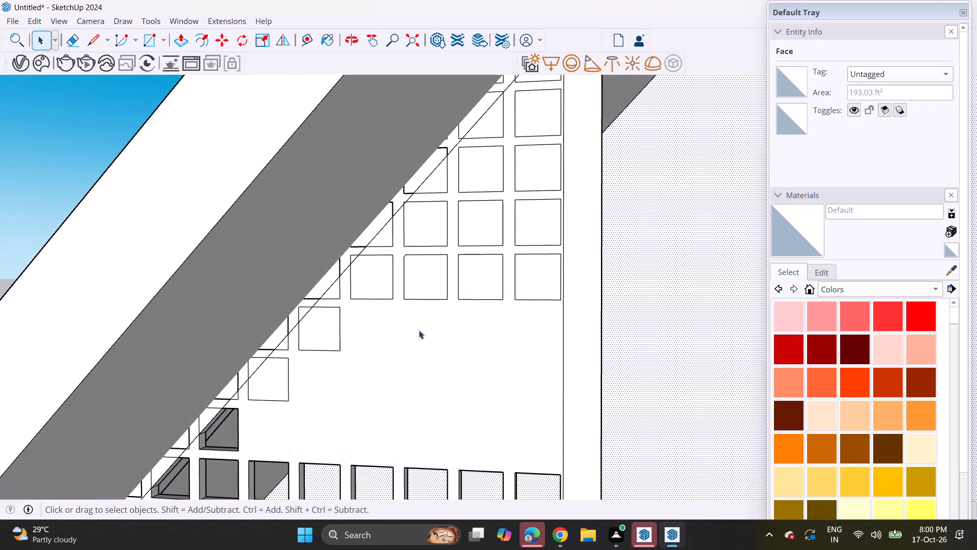
scroll(419, 330, up, 3)
double_click(428, 261)
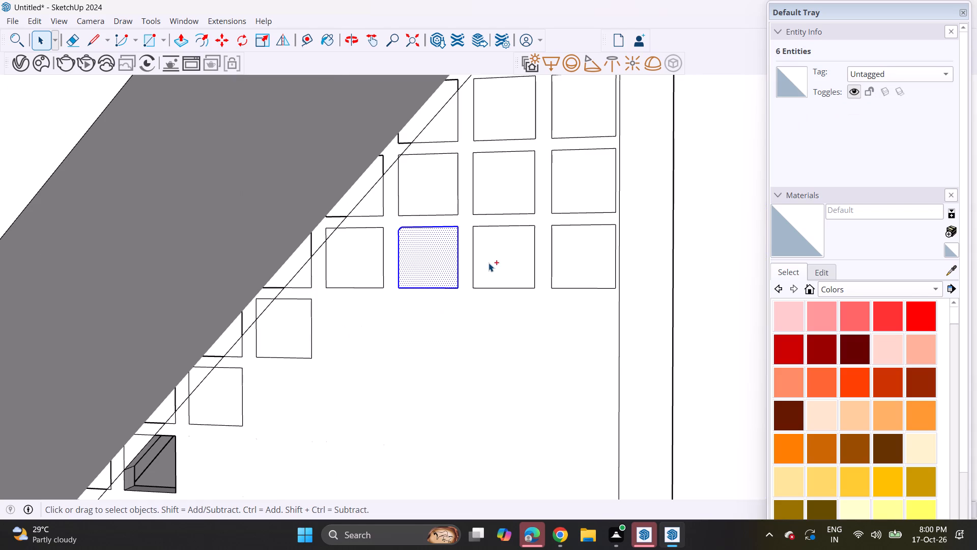
ctrl+double_click(489, 263)
ctrl+double_click(568, 257)
key(n)
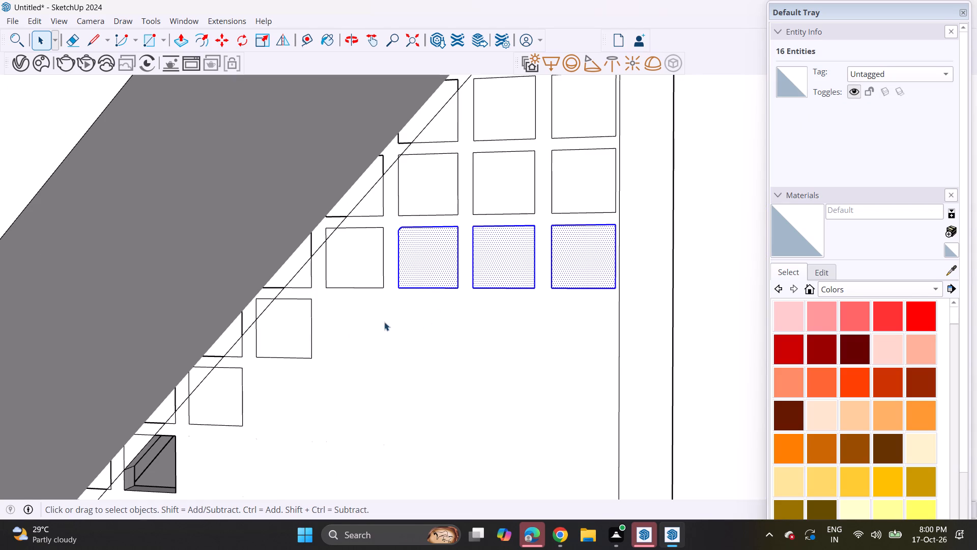
key(m)
click(385, 285)
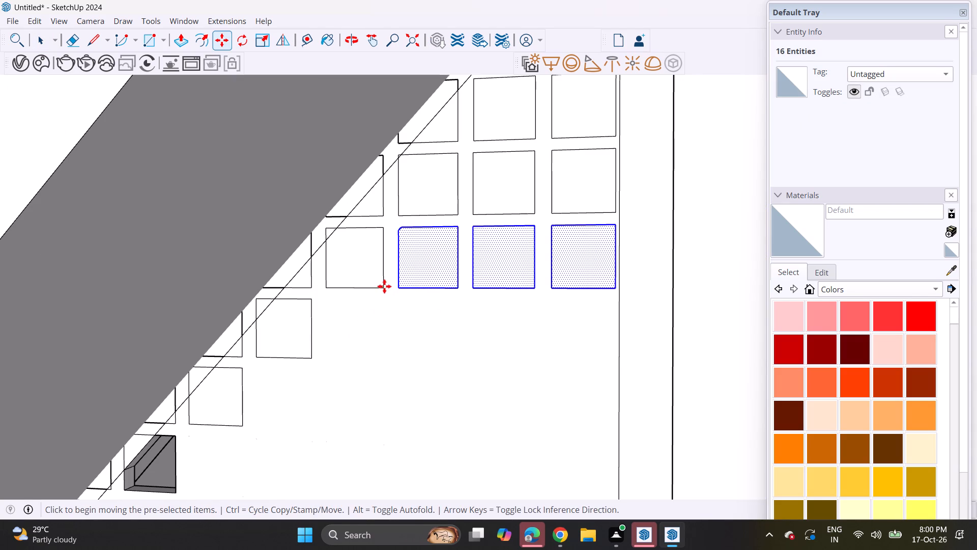
click(309, 359)
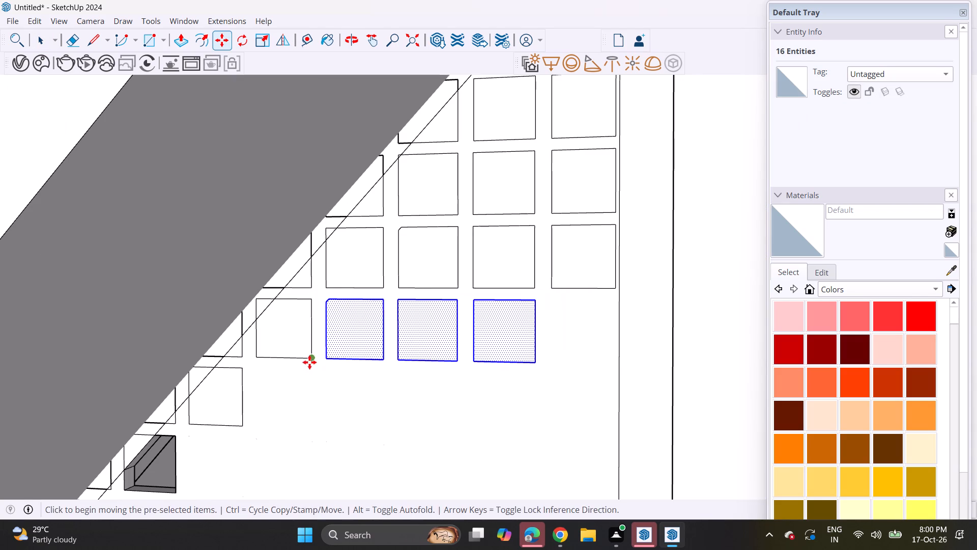
ctrl+click(309, 361)
click(243, 425)
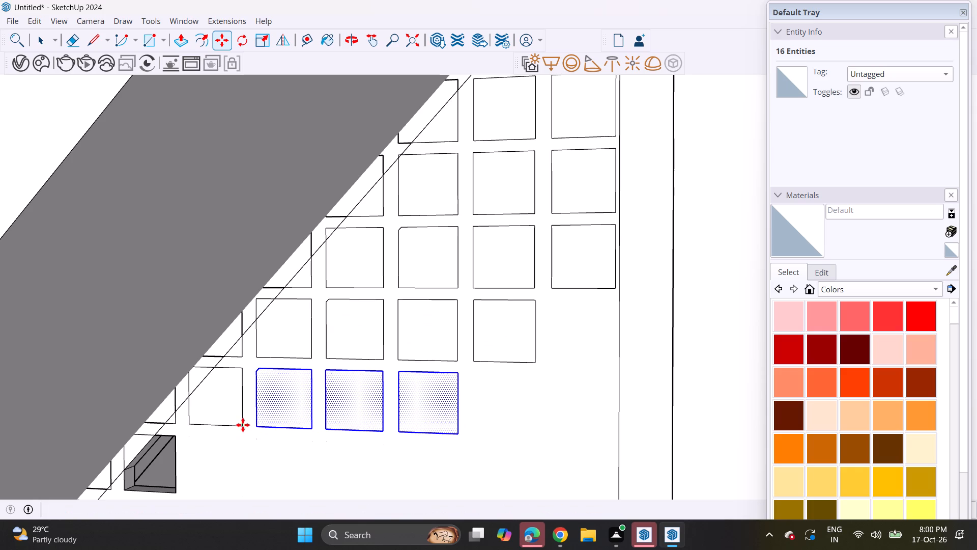
Copy the three squares into the empty row just above the perforated grid, and copy them again into its last three columns.
scroll(258, 392, down, 3)
shift+middle_drag(303, 352, 382, 280)
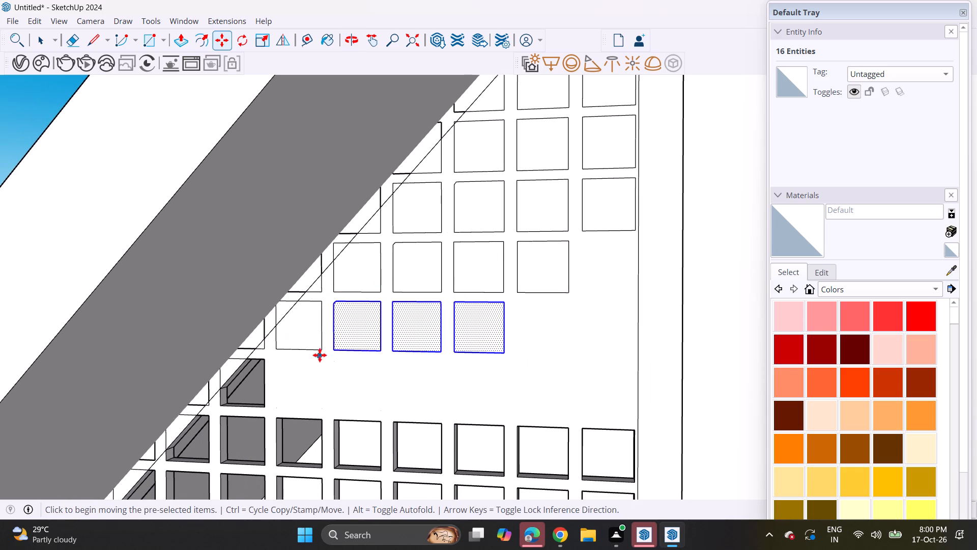
click(320, 351)
click(265, 407)
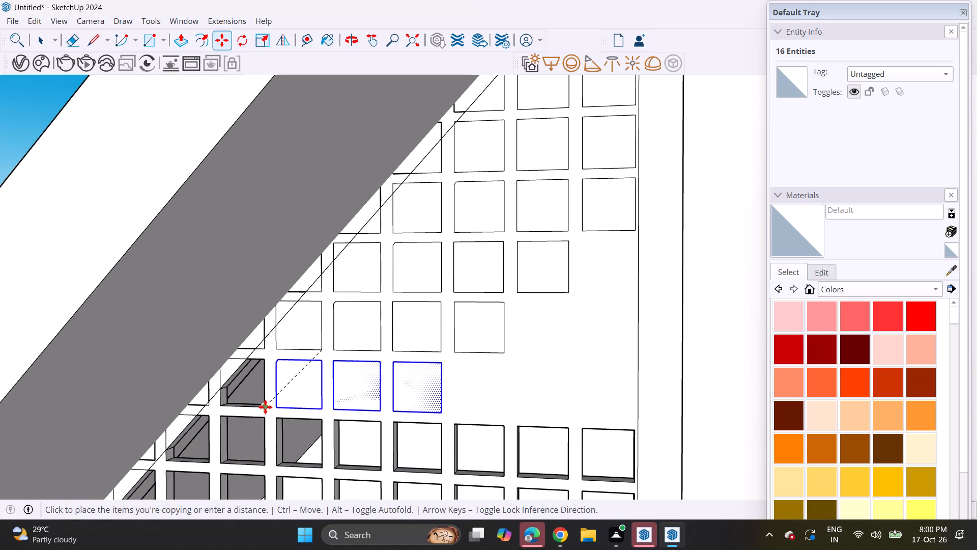
ctrl+click(262, 409)
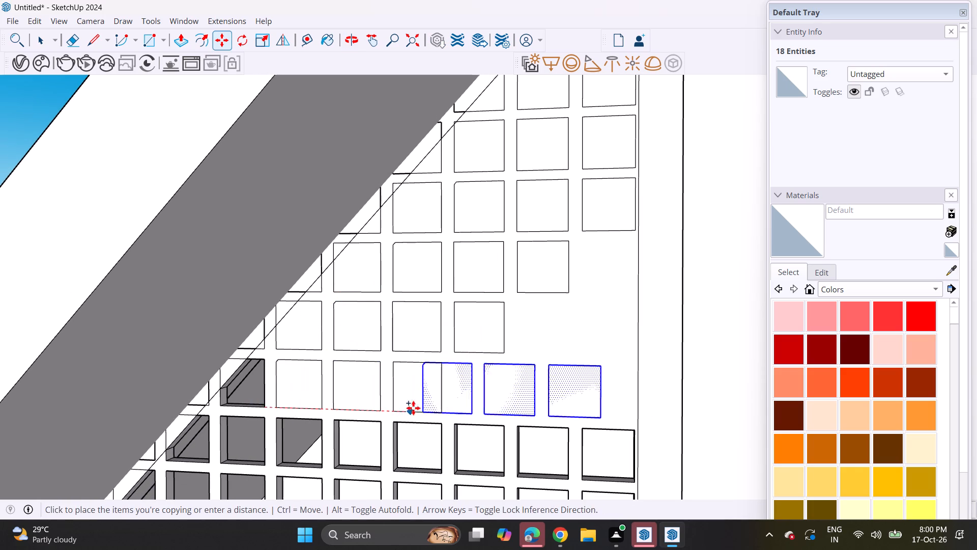
click(441, 409)
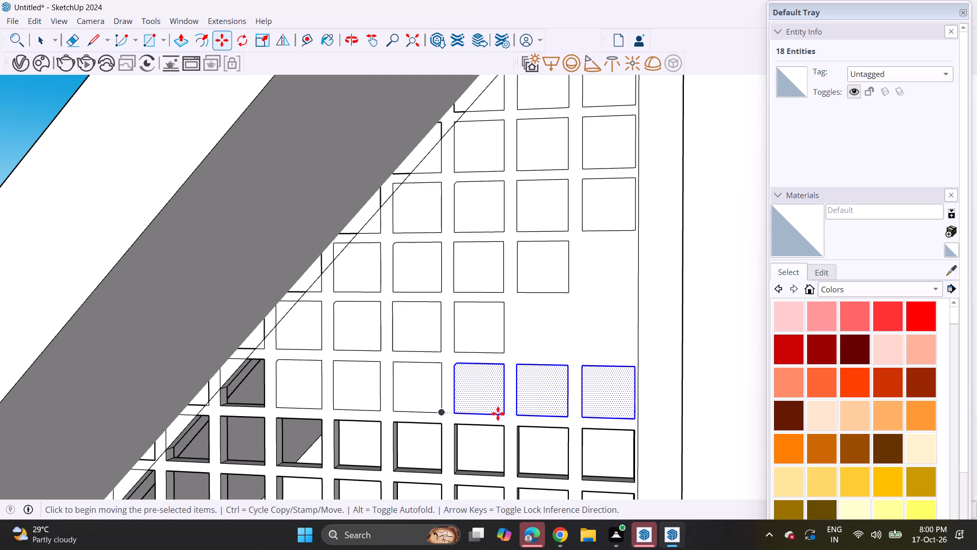
key(space)
Copy the last two squares of the row just above the perforated grid up into the two gaps one row higher.
click(489, 395)
double_click(529, 391)
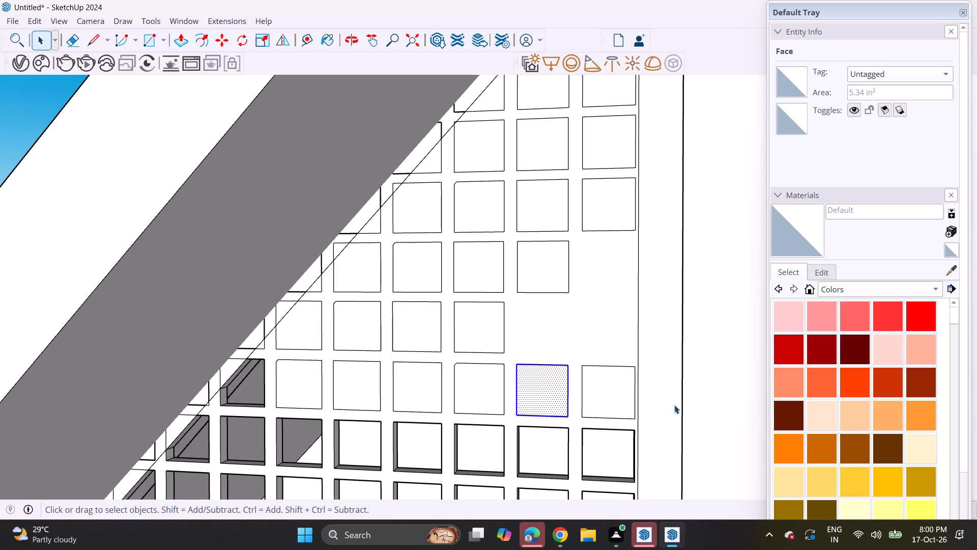
double_click(613, 398)
ctrl+double_click(544, 390)
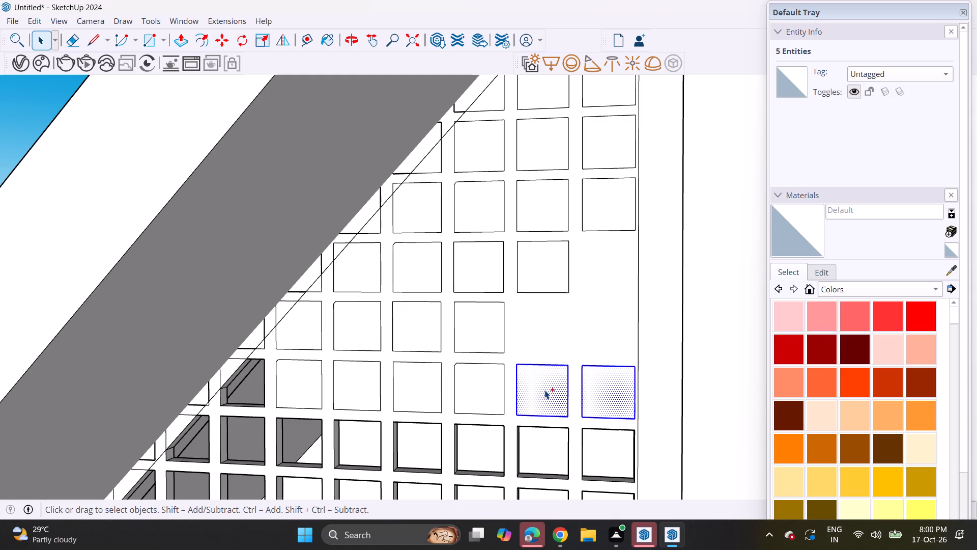
key(m)
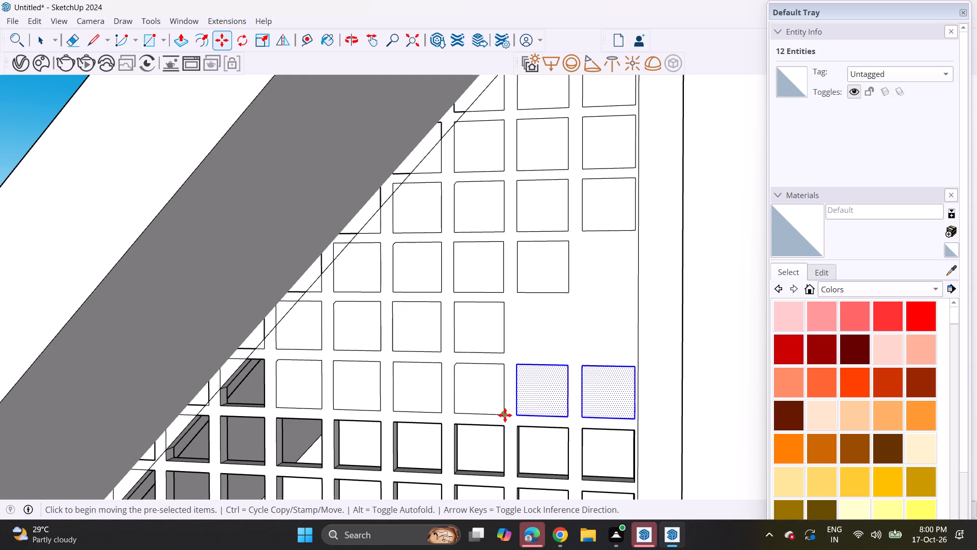
click(505, 415)
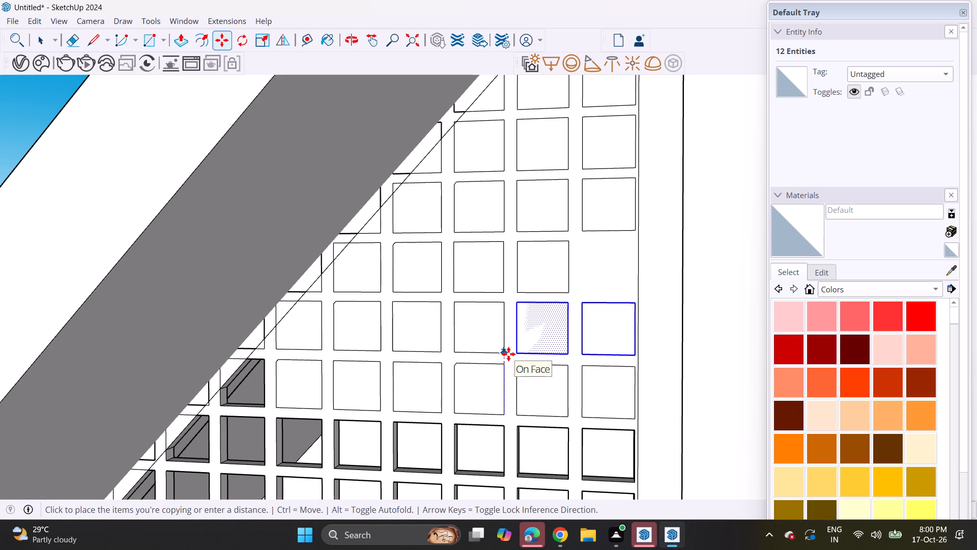
click(502, 350)
key(space)
Copy the last-column square one row up into the remaining gap of the grid and select its face.
double_click(618, 313)
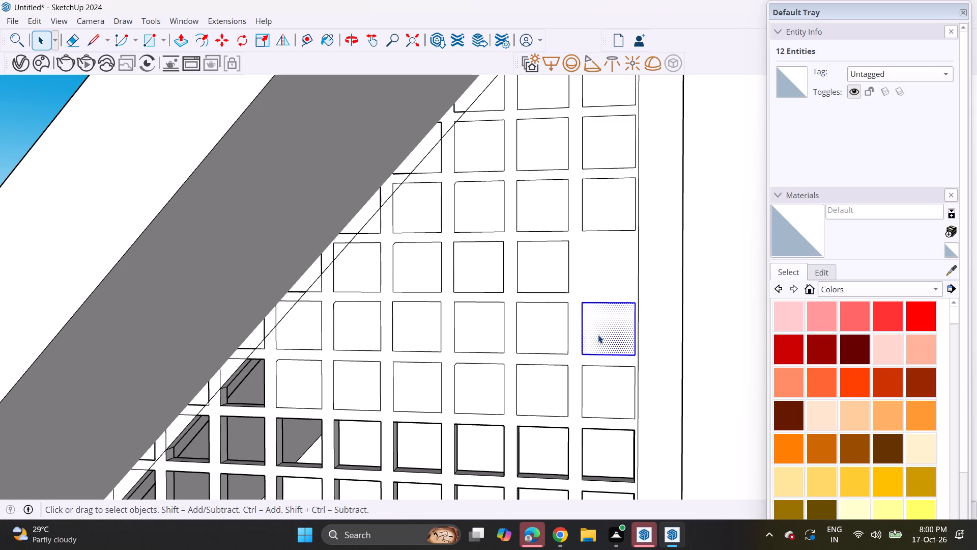
key(m)
click(568, 354)
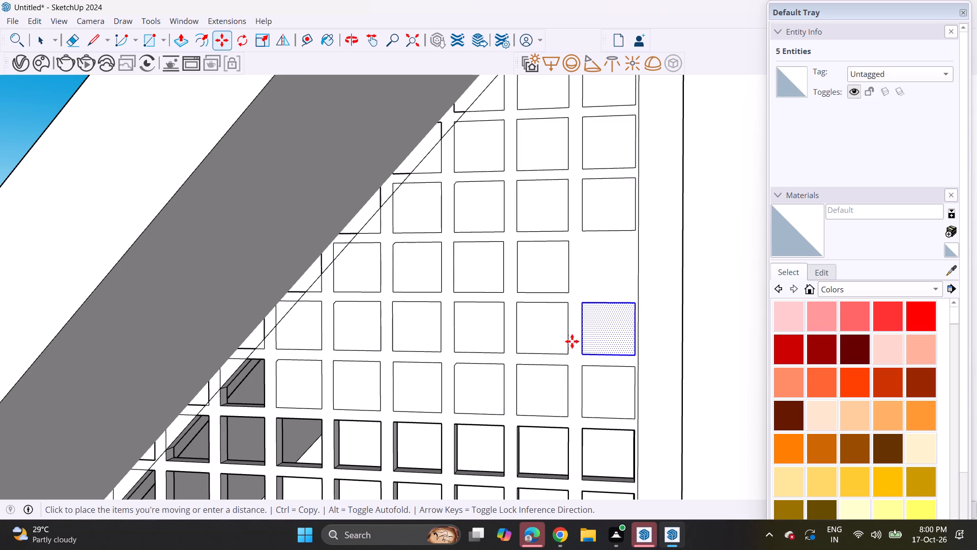
click(573, 293)
scroll(529, 322, down, 6)
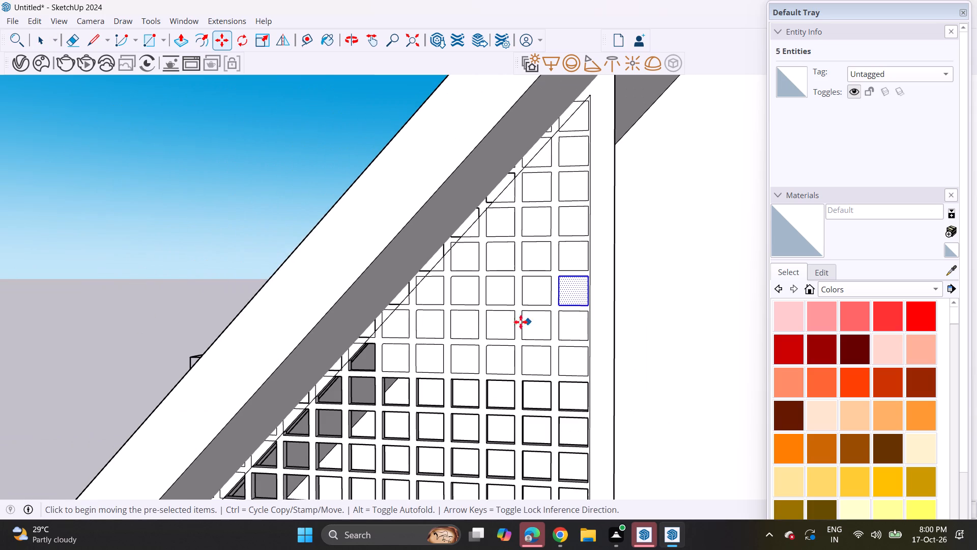
key(space)
click(305, 167)
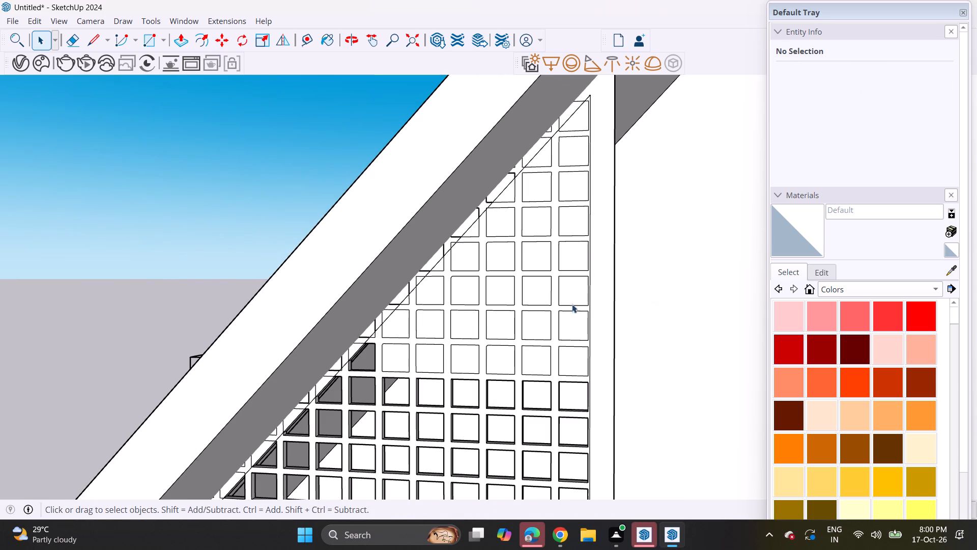
click(580, 293)
middle_drag(596, 304, 527, 337)
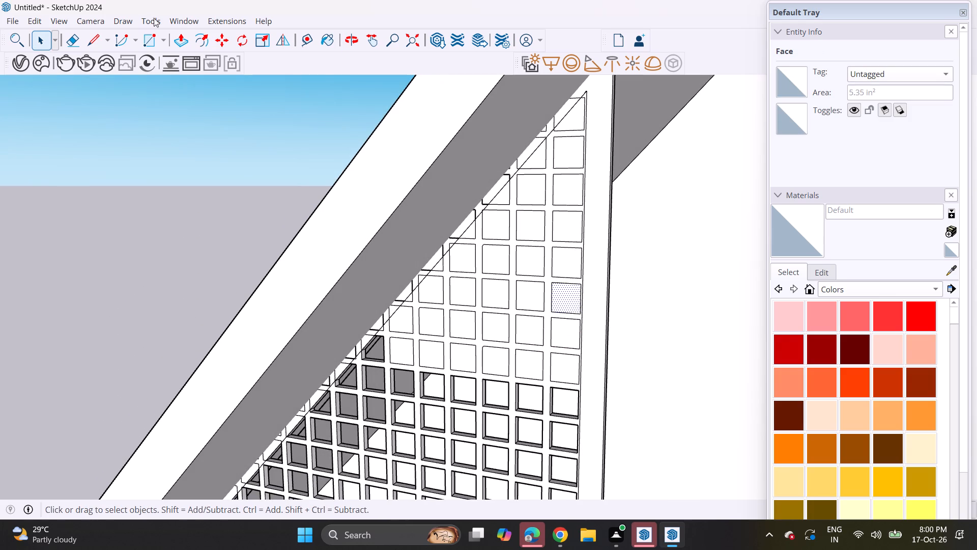
Push the lowest row of unperforated squares, just above the existing openings, through the gable wall with Push/Pull.
click(184, 32)
middle_drag(568, 358, 481, 396)
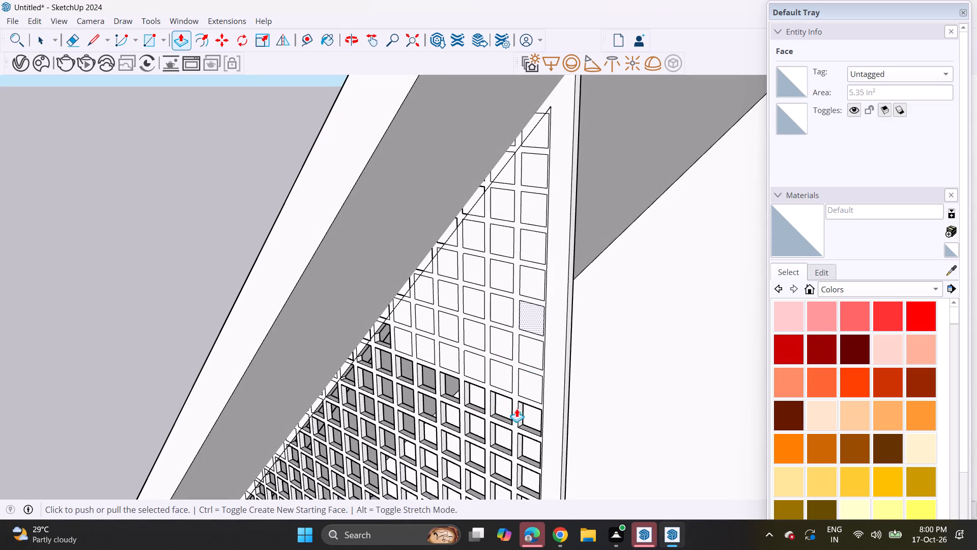
key(Escape)
click(521, 395)
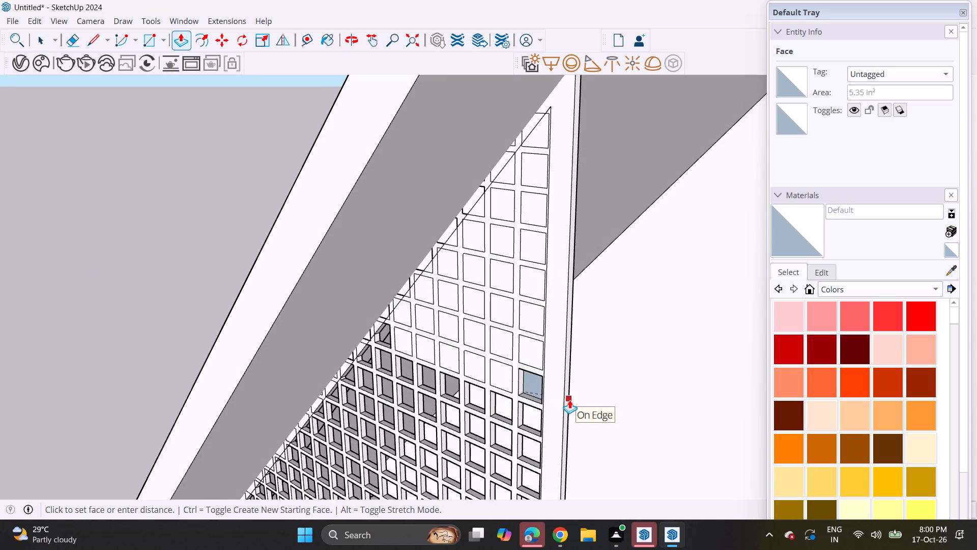
click(569, 400)
double_click(504, 382)
click(474, 371)
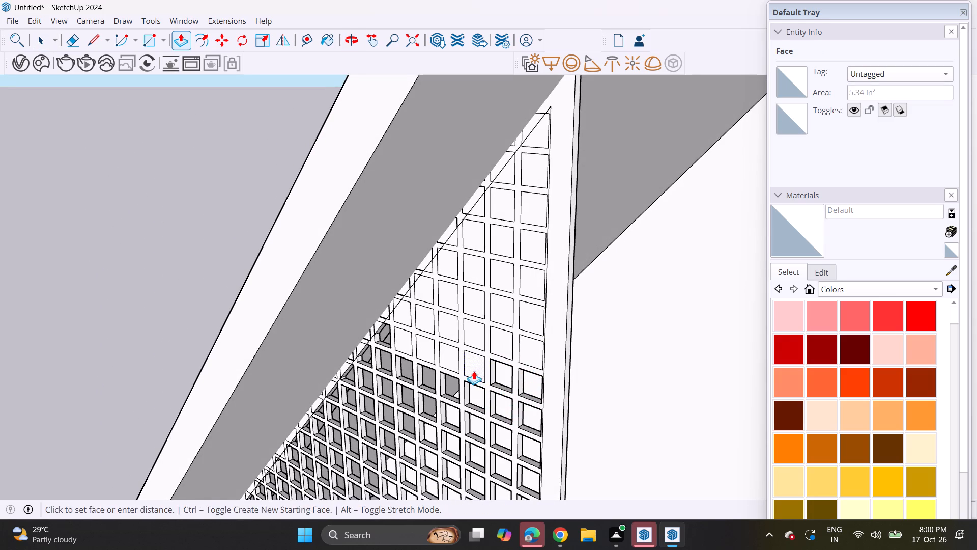
click(474, 371)
double_click(452, 359)
double_click(422, 338)
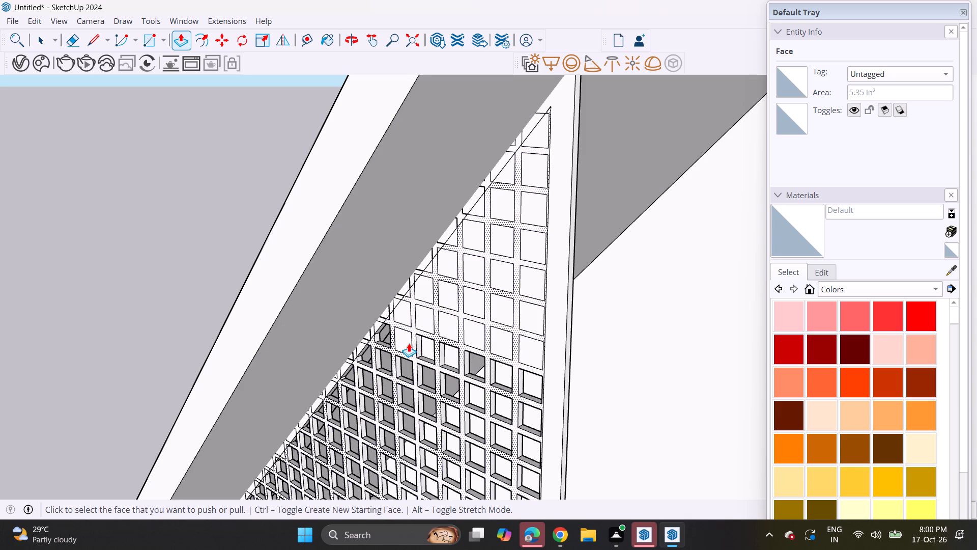
double_click(408, 341)
Push the squares of the next two rows through the gable wall, including the pieces cut by the roof slope.
double_click(403, 315)
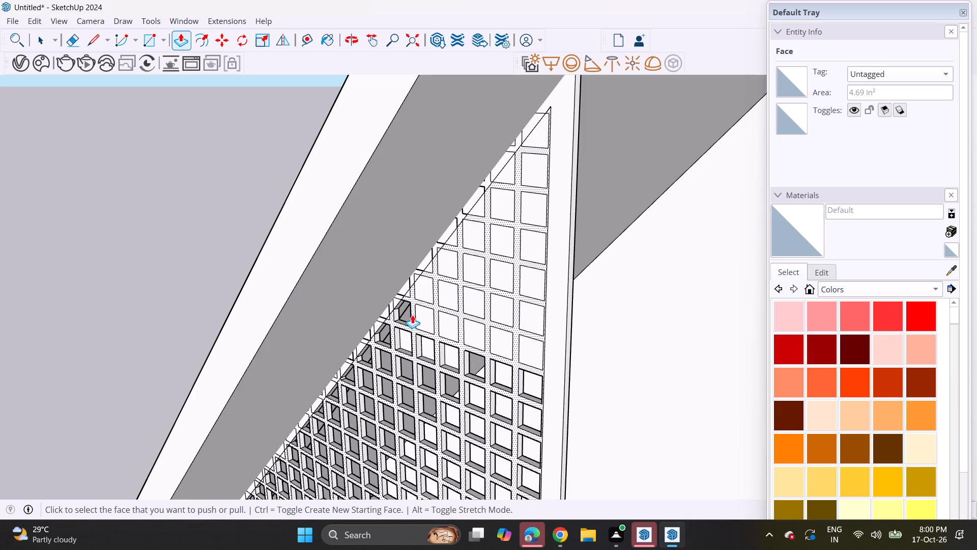
double_click(425, 316)
double_click(447, 328)
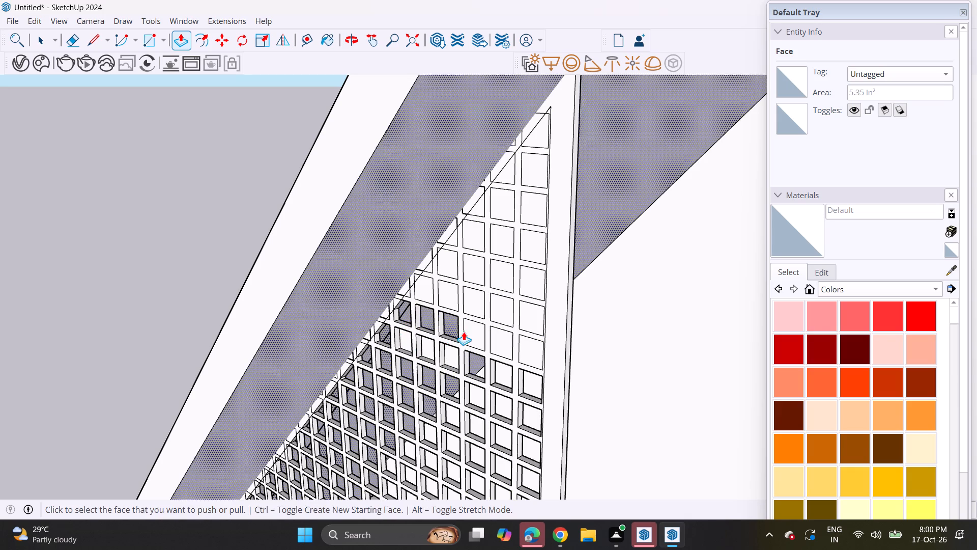
double_click(467, 332)
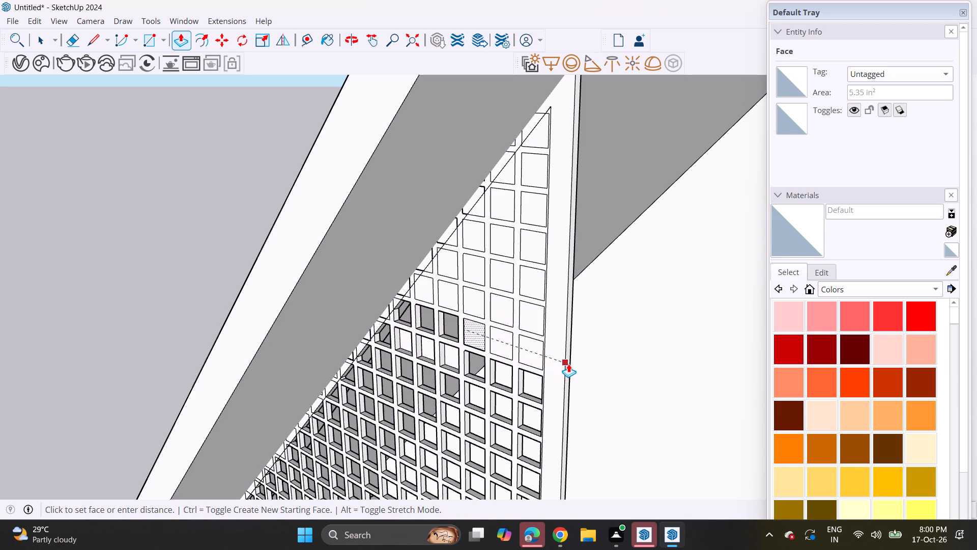
click(571, 364)
double_click(497, 343)
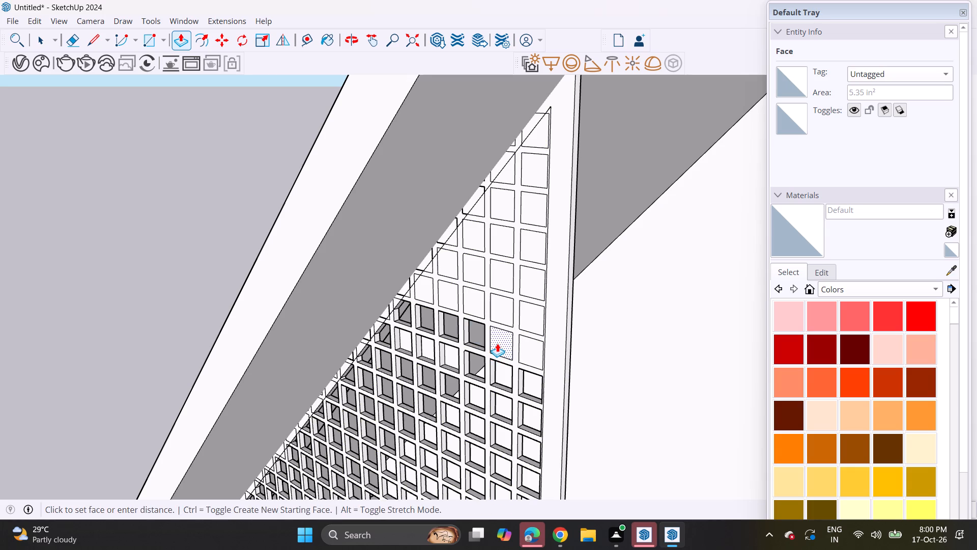
double_click(525, 348)
double_click(523, 319)
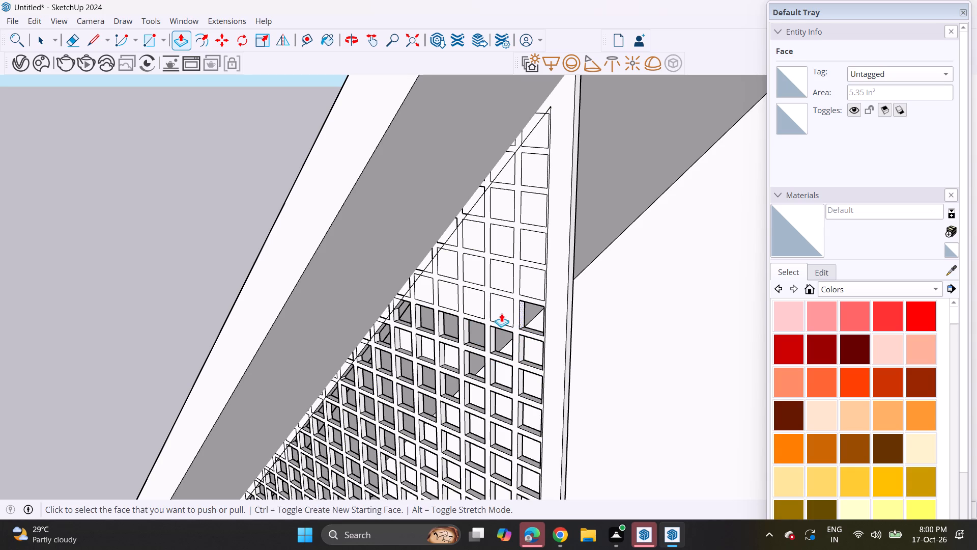
double_click(501, 310)
double_click(478, 298)
double_click(451, 297)
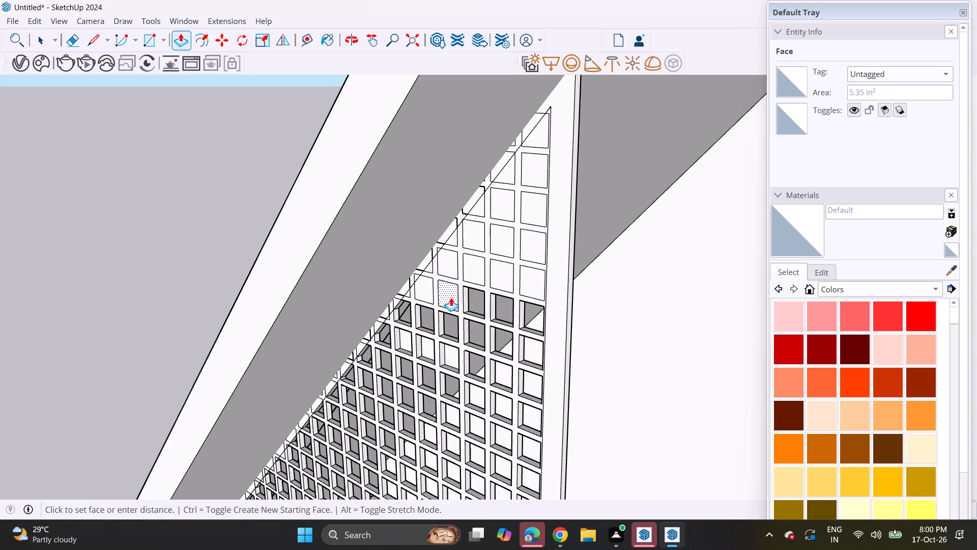
double_click(421, 289)
Push the following two rows of squares through the gable wall, up to the cut pieces along the roof slope.
double_click(440, 267)
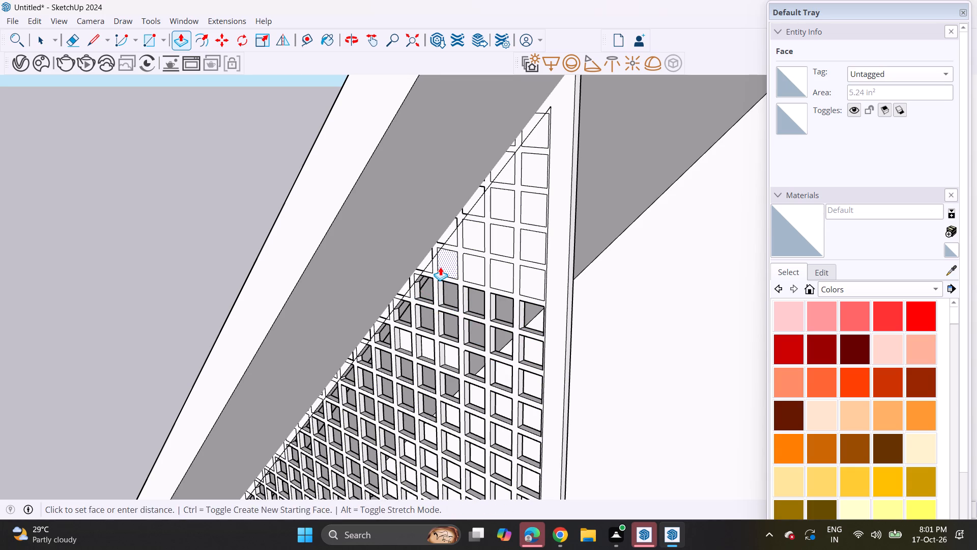
click(460, 263)
key(Escape)
double_click(470, 269)
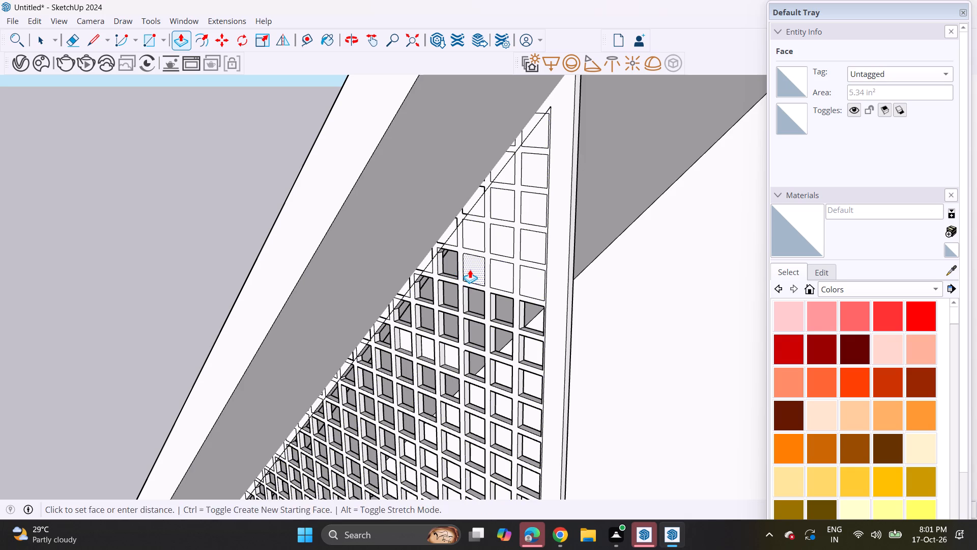
double_click(493, 273)
double_click(527, 281)
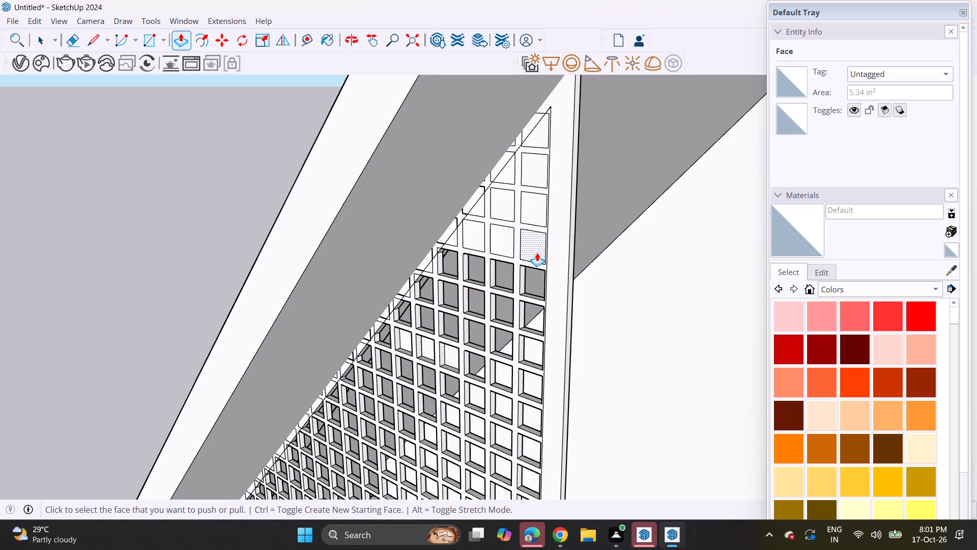
double_click(536, 250)
click(511, 244)
click(511, 244)
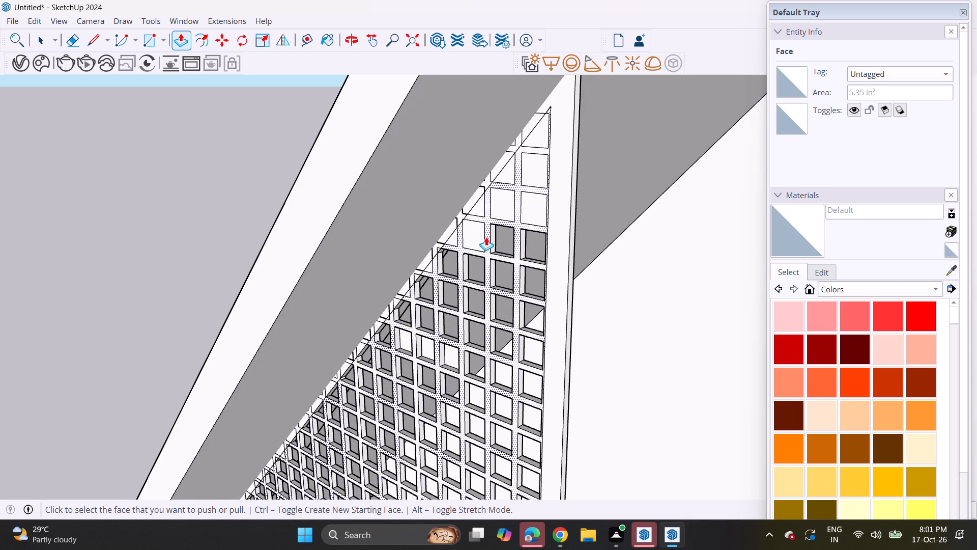
double_click(473, 235)
double_click(453, 237)
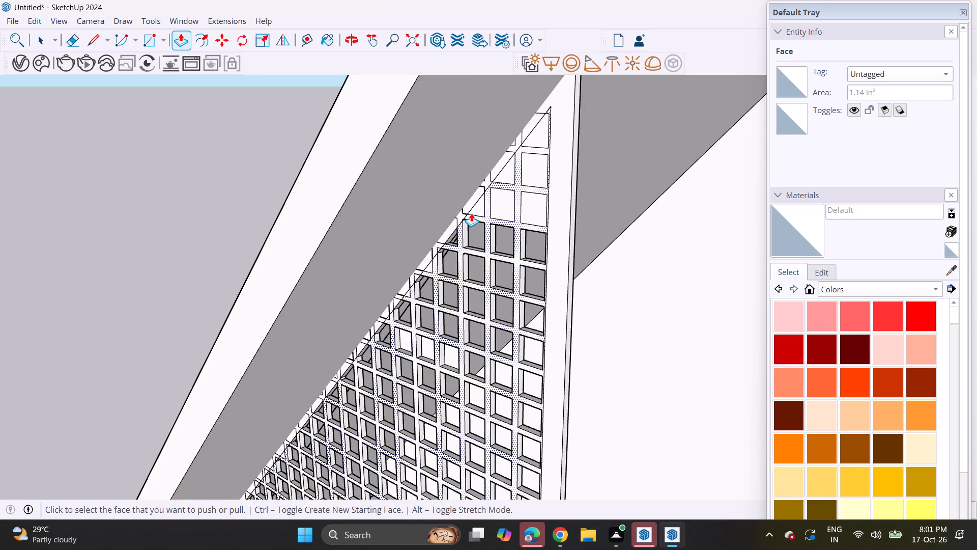
Push the remaining squares and cut pieces in the top three rows through the wall up to the apex.
double_click(477, 209)
double_click(506, 206)
double_click(533, 203)
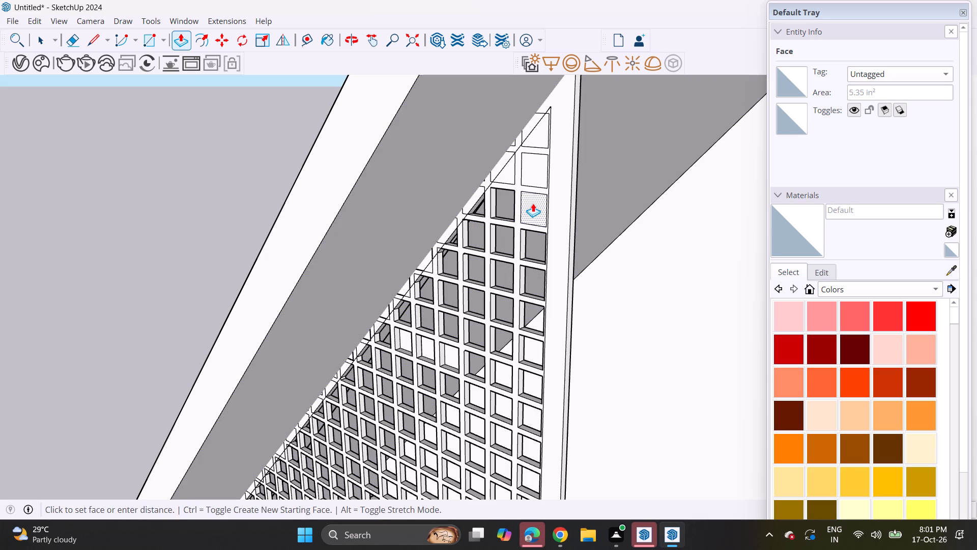
double_click(535, 176)
click(506, 177)
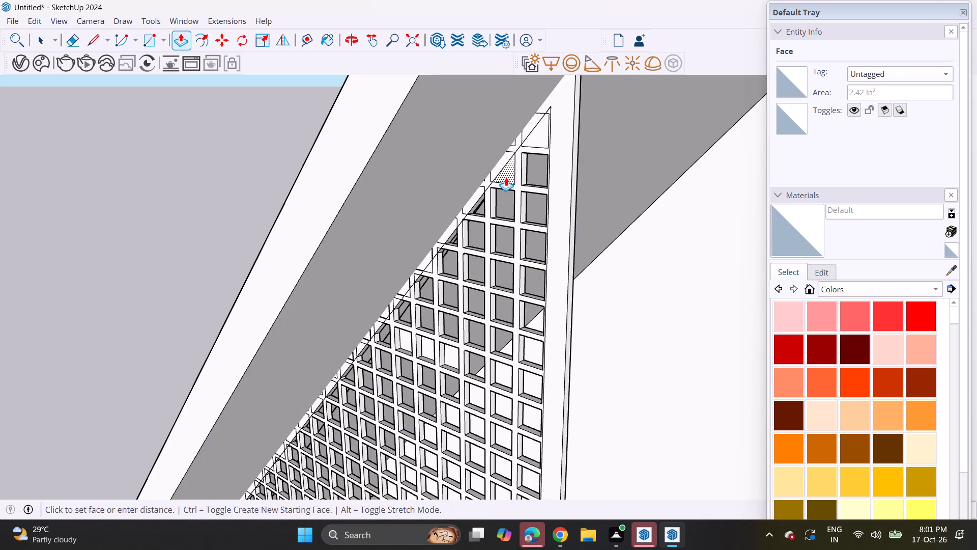
click(506, 177)
double_click(538, 135)
Examine the perforated gable screen up close and within the whole front elevation of the house.
scroll(511, 221, down, 3)
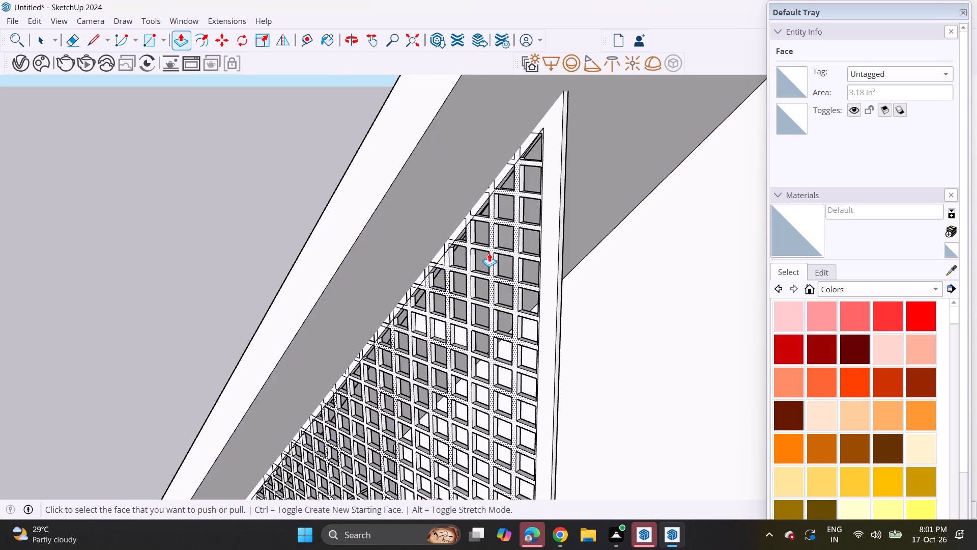
middle_drag(489, 252, 567, 250)
scroll(542, 189, up, 1)
scroll(544, 187, down, 19)
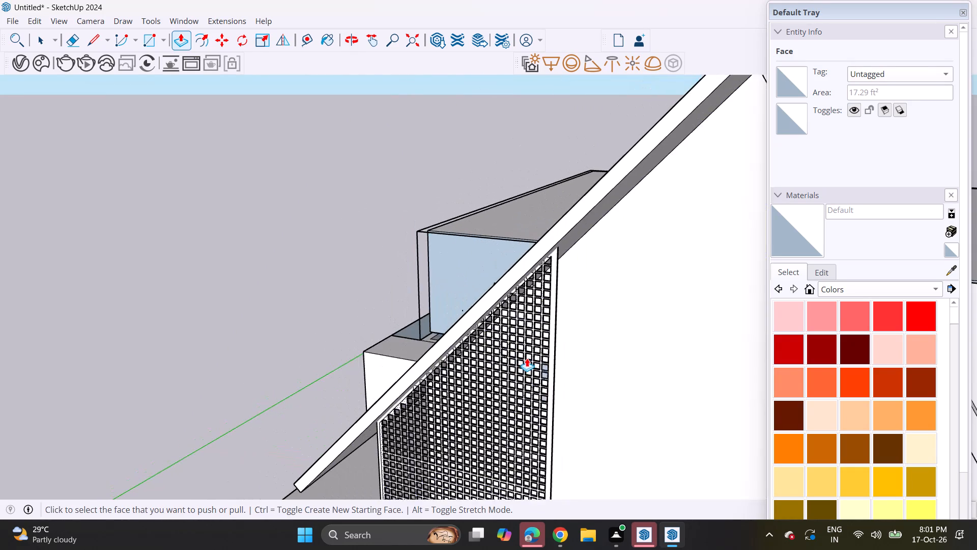
middle_drag(508, 435, 559, 327)
scroll(559, 327, down, 6)
middle_drag(568, 370, 536, 305)
middle_drag(506, 326, 537, 330)
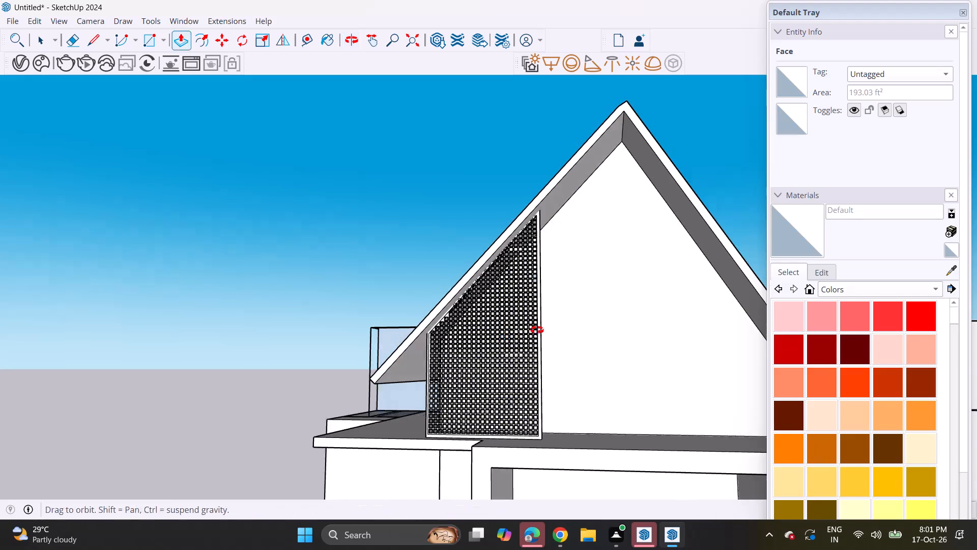
middle_drag(537, 330, 538, 330)
scroll(549, 344, down, 3)
shift+middle_drag(541, 404, 421, 294)
scroll(419, 291, down, 9)
shift+middle_drag(444, 354, 465, 319)
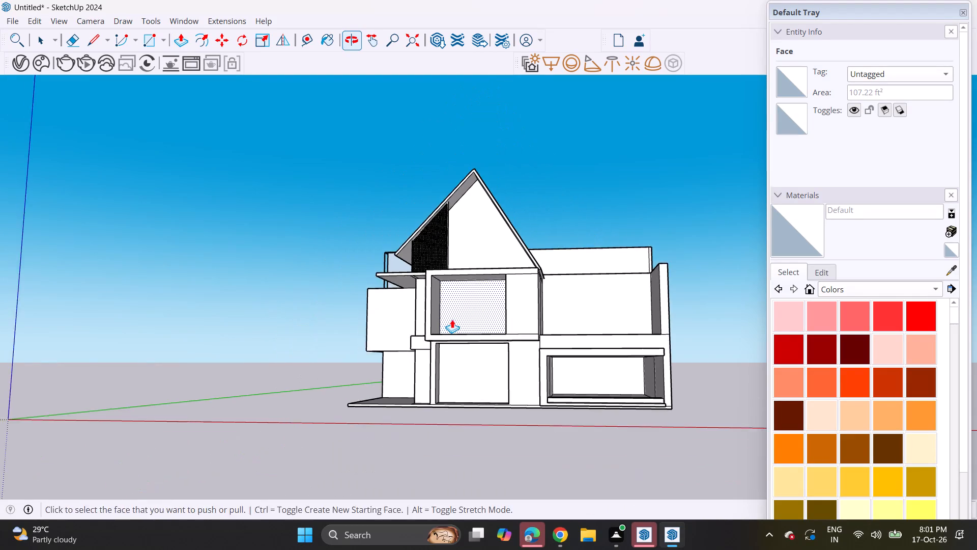
middle_drag(448, 321, 482, 371)
scroll(493, 316, up, 7)
middle_drag(502, 320, 474, 344)
scroll(472, 333, down, 2)
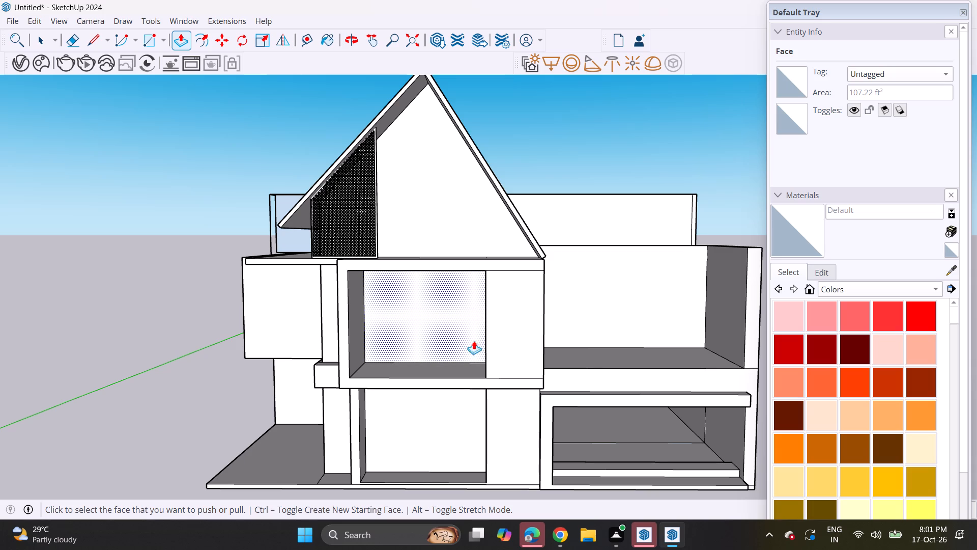
Draw a horizontal line across the narrow recessed wall strip, just under the slab below the perforated screen.
click(94, 35)
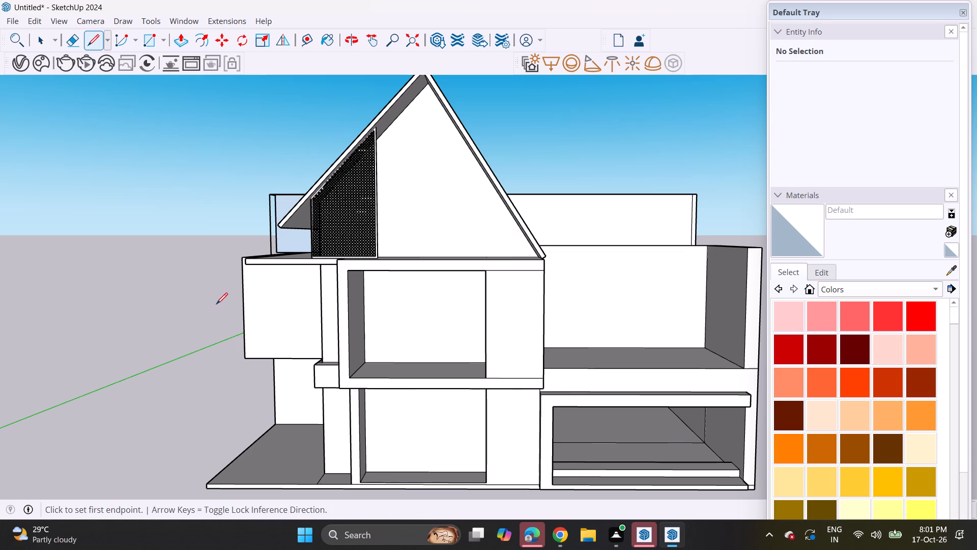
middle_drag(284, 328, 392, 327)
scroll(295, 292, up, 12)
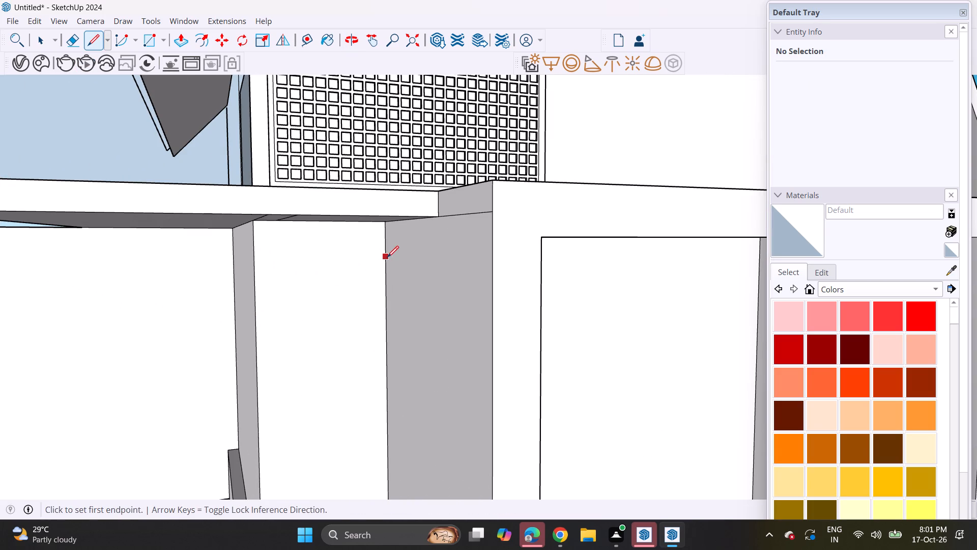
click(388, 256)
click(257, 262)
Push the narrow wall panel below the new line inward with Push/Pull, leaving a beam under the slab.
scroll(260, 266, down, 4)
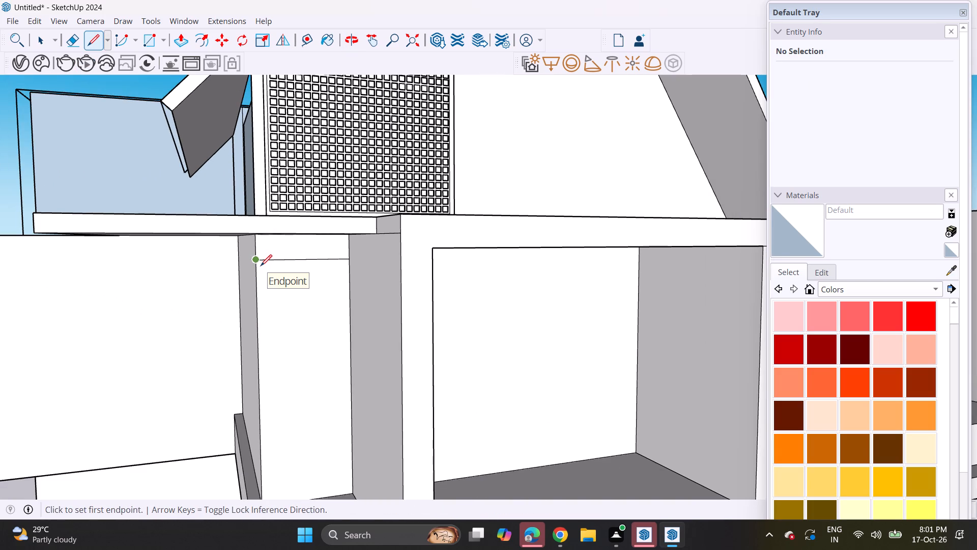
click(187, 39)
click(291, 408)
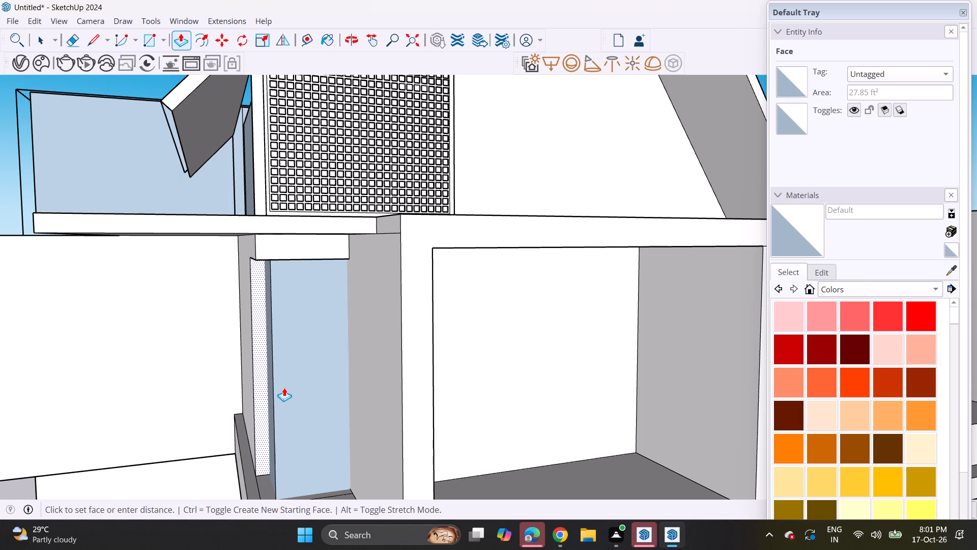
click(284, 388)
click(292, 415)
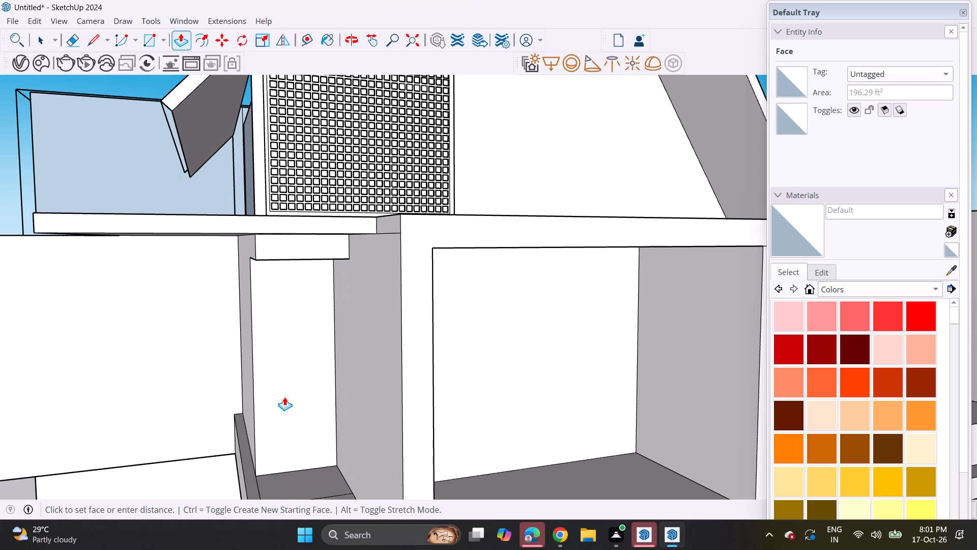
click(284, 397)
Draw a line across the adjoining side wall from the recess's top corner to the wall's outer edge, continuing the beam's lower edge.
middle_drag(242, 381, 300, 406)
middle_drag(239, 358, 239, 317)
middle_drag(226, 308, 351, 340)
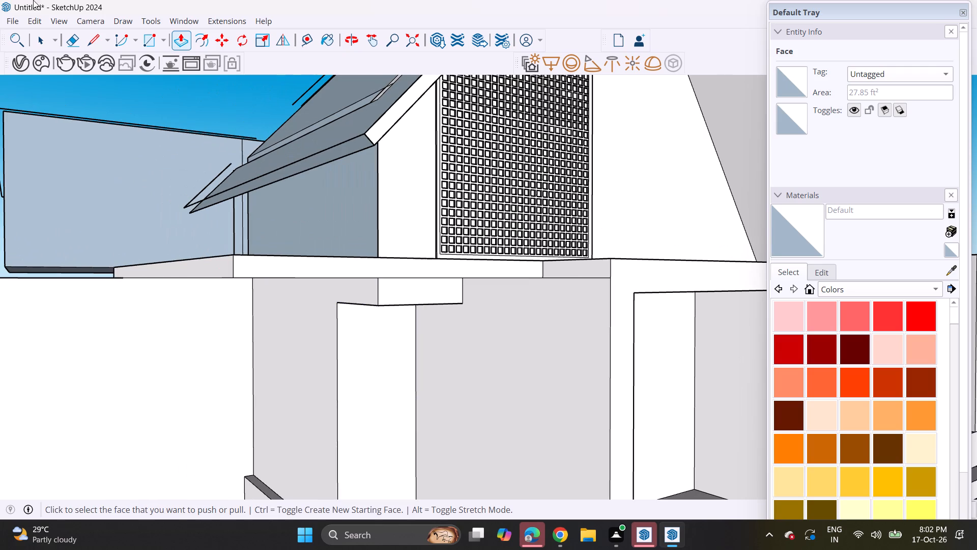
click(91, 46)
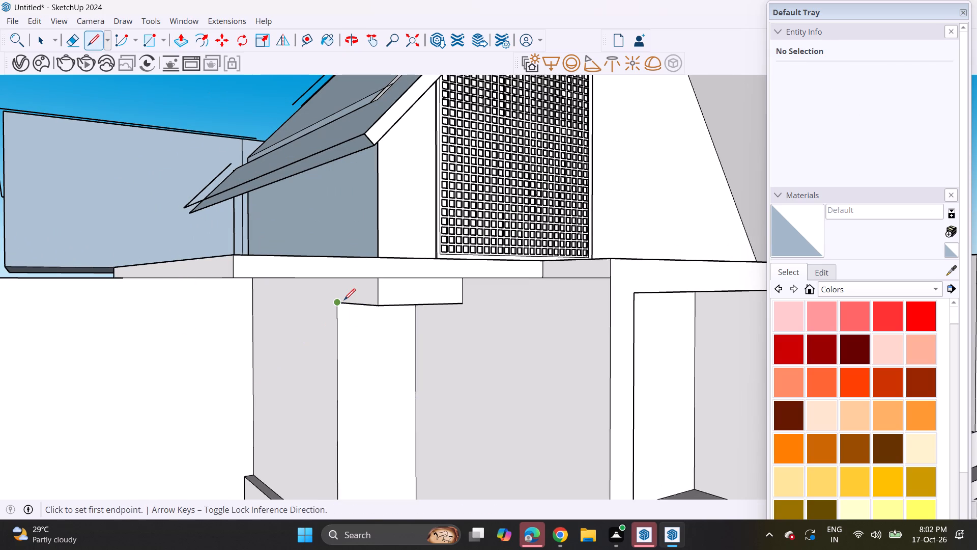
click(344, 299)
click(253, 292)
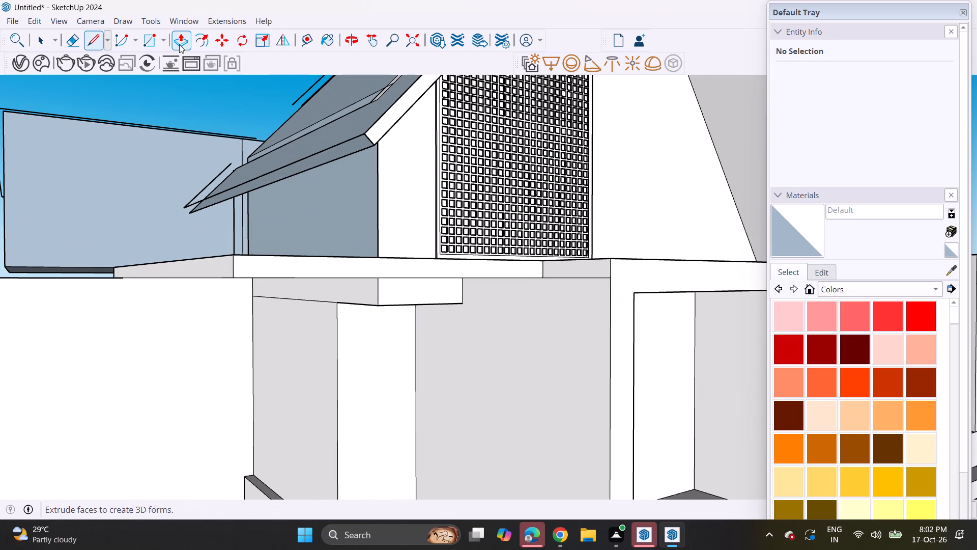
Push the side wall panel below the line inward under the beam, and push its recessed face a second time.
click(179, 44)
click(279, 379)
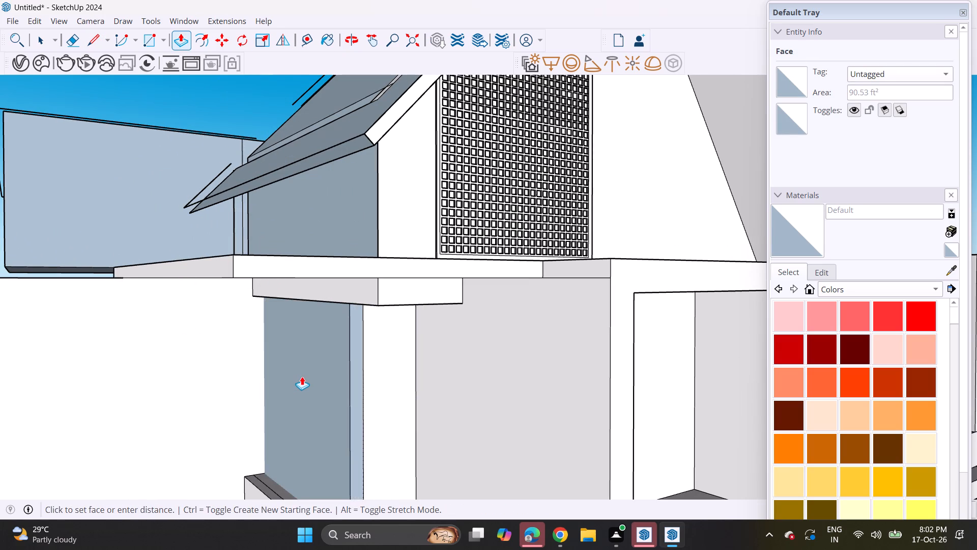
click(309, 379)
click(297, 390)
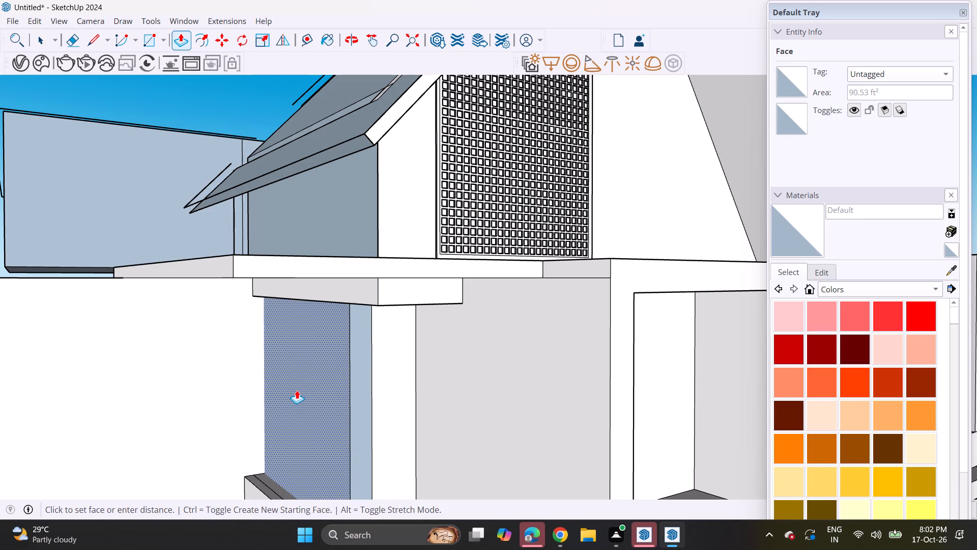
click(317, 392)
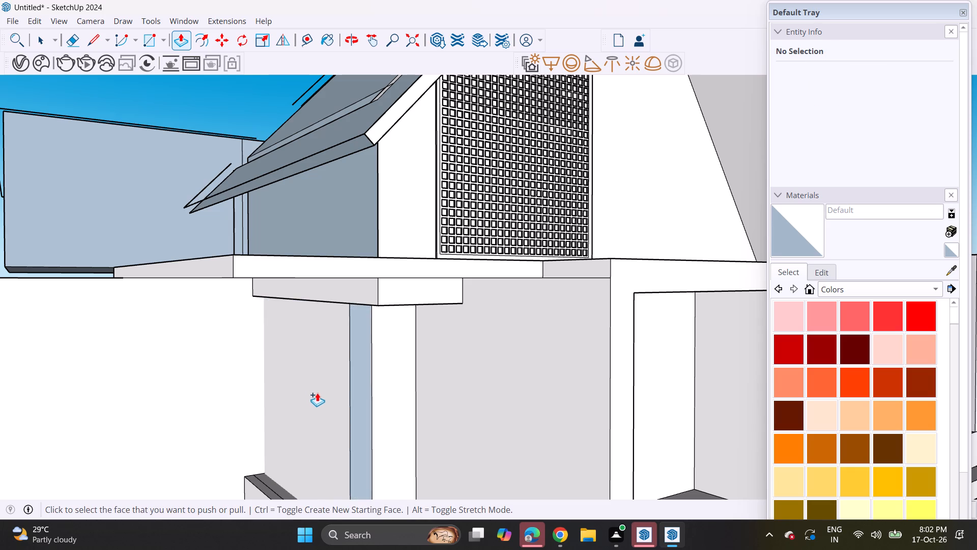
scroll(347, 423, down, 3)
middle_drag(365, 434, 308, 370)
middle_drag(308, 368, 276, 436)
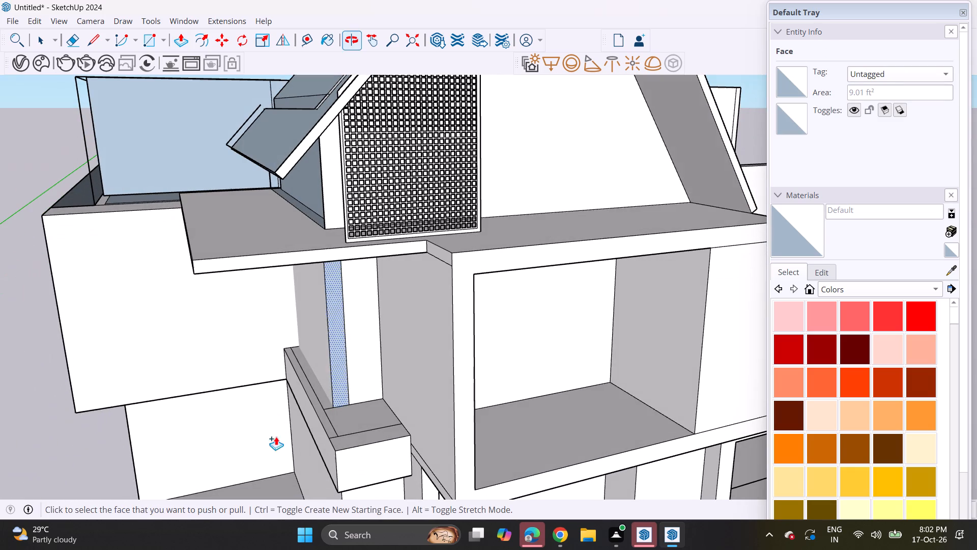
Push/Pull the narrow wall strip under the beam until it is level with the adjoining recessed wall face.
middle_drag(276, 436, 274, 436)
click(340, 379)
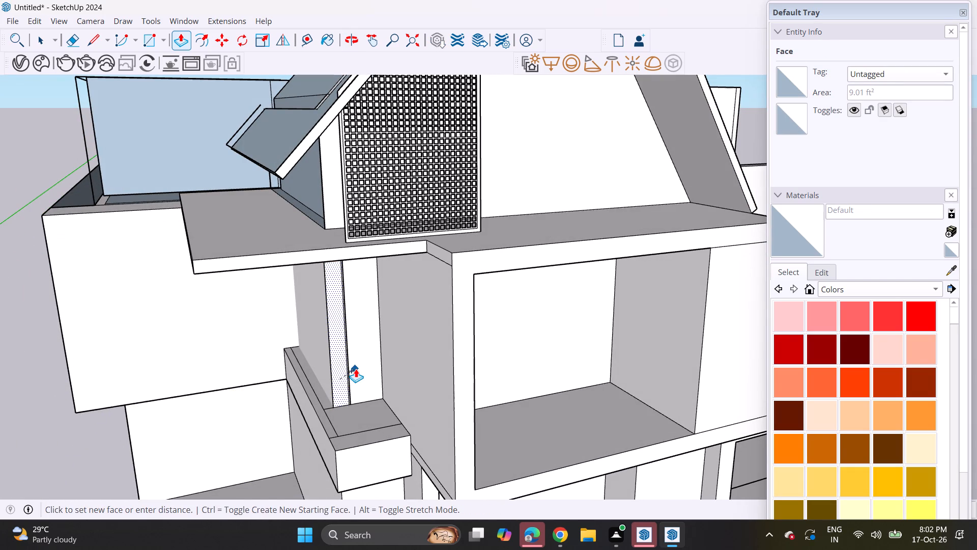
click(360, 364)
Erase the leftover vertical seam lines on the recessed wall below the beam.
middle_drag(354, 348, 331, 308)
scroll(346, 337, up, 1)
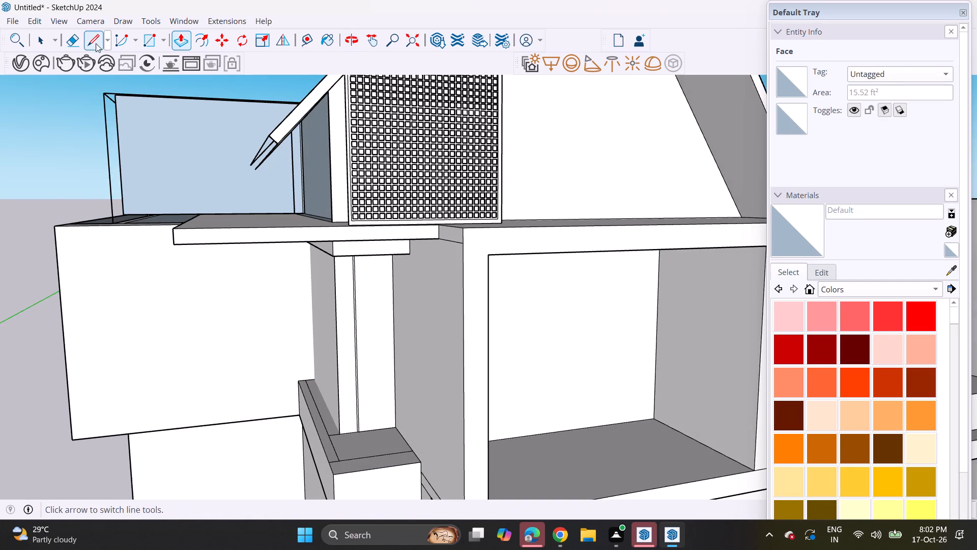
click(66, 38)
drag(350, 337, 364, 344)
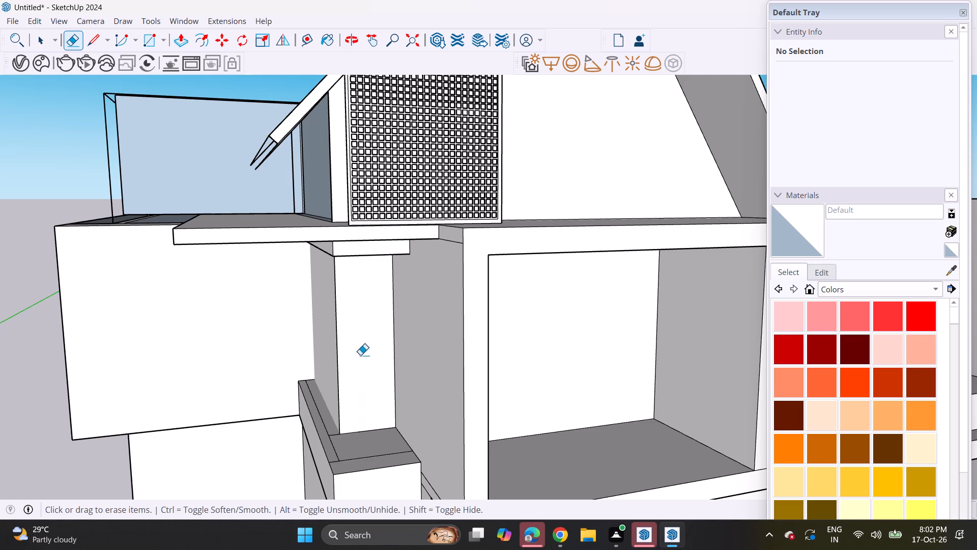
Push the exposed ground-floor slab beside the side wall down through its full thickness to remove it.
scroll(360, 356, down, 3)
middle_drag(355, 429, 320, 252)
shift+scroll(328, 289, up, 1)
middle_drag(338, 349, 338, 317)
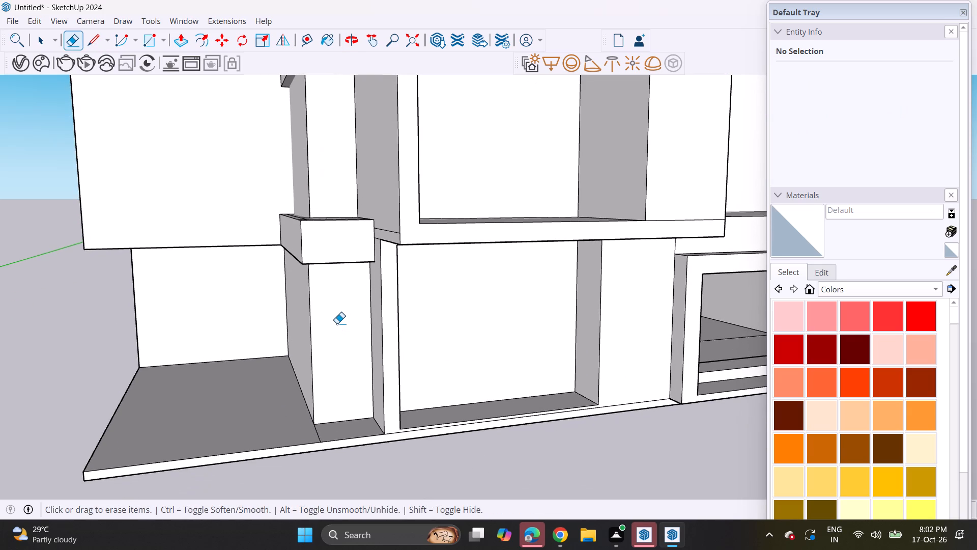
middle_drag(355, 352, 304, 294)
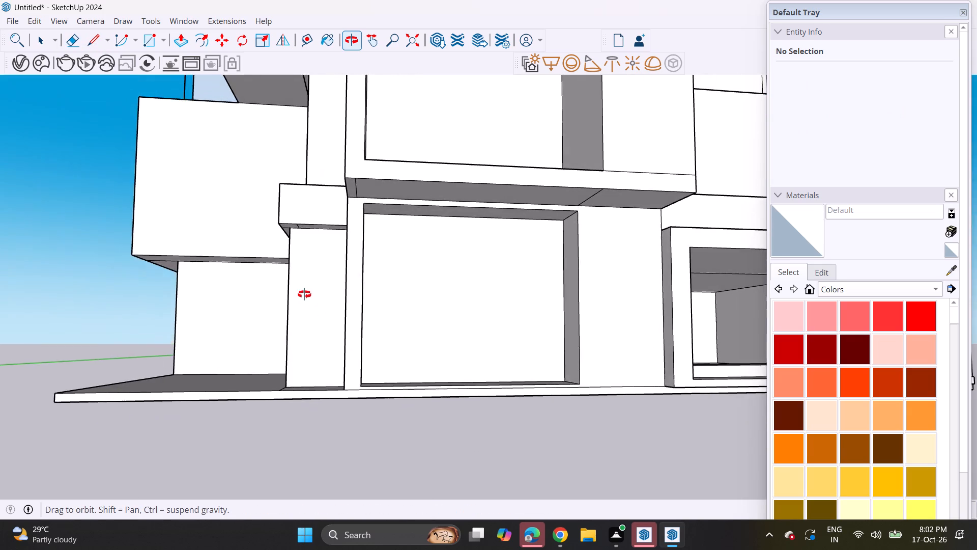
middle_drag(304, 294, 304, 312)
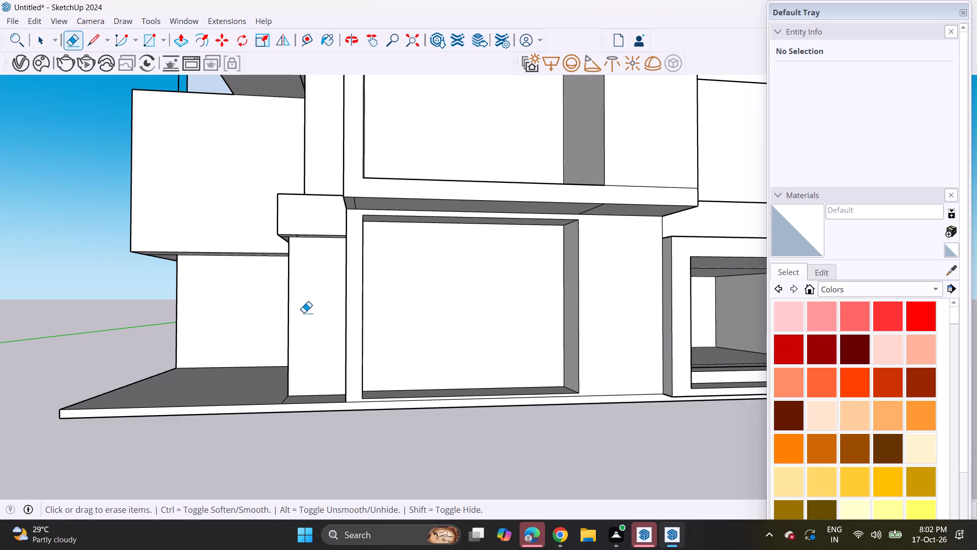
middle_drag(296, 314, 344, 327)
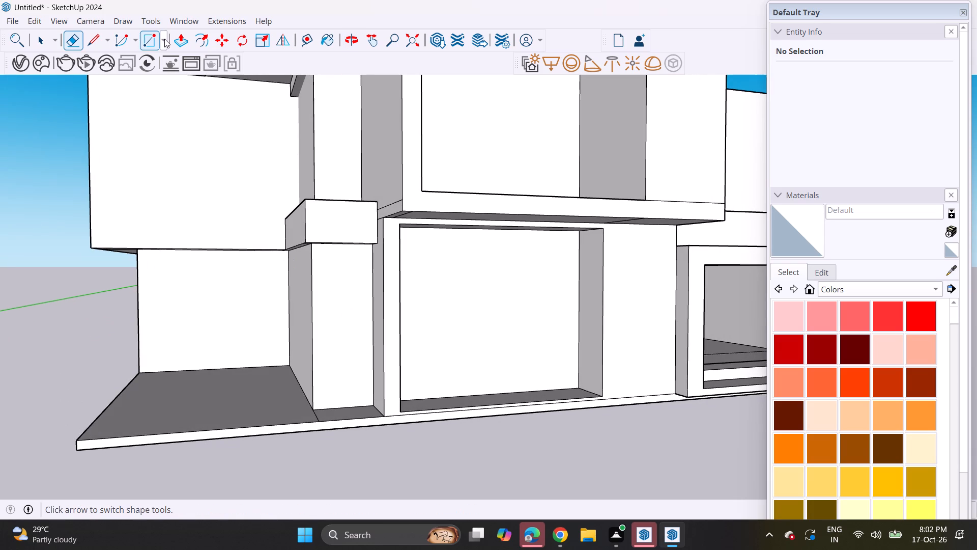
click(169, 38)
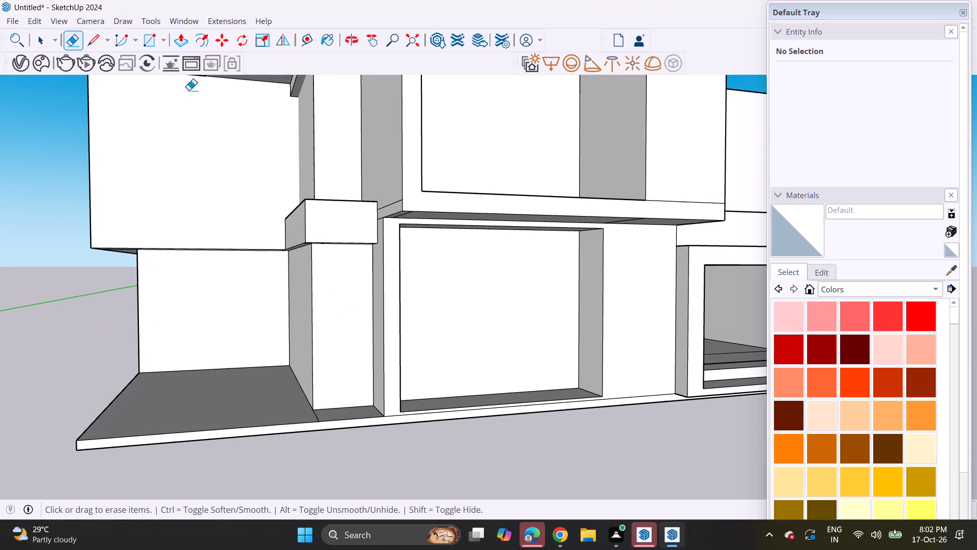
click(184, 28)
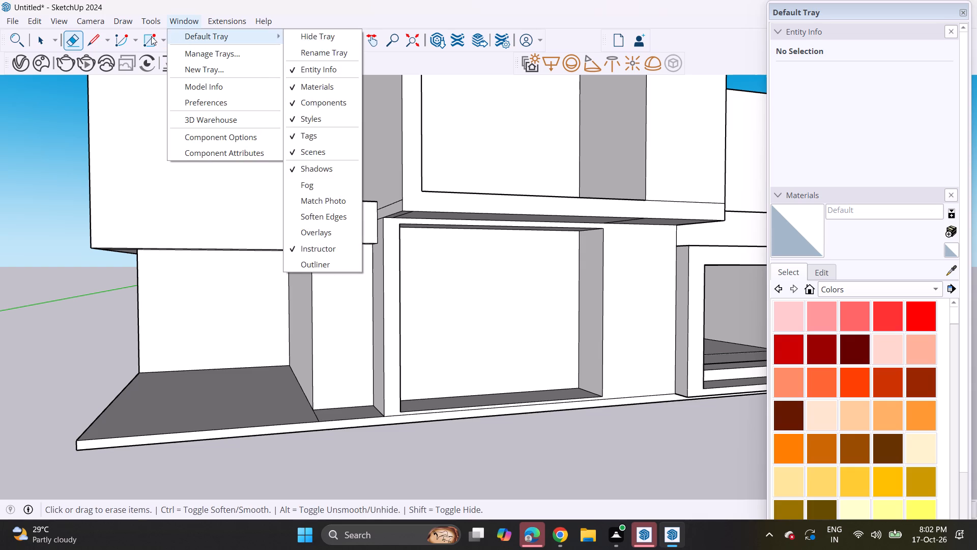
click(151, 35)
click(180, 38)
click(164, 420)
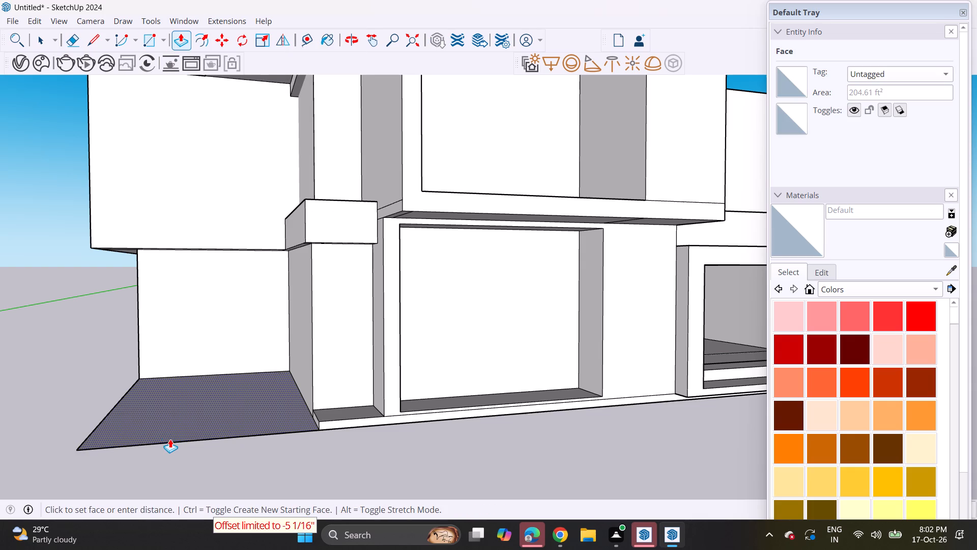
click(171, 444)
Push the remaining narrow slab strip at the foot of the corner wall down through its thickness to remove it.
middle_drag(233, 404, 280, 279)
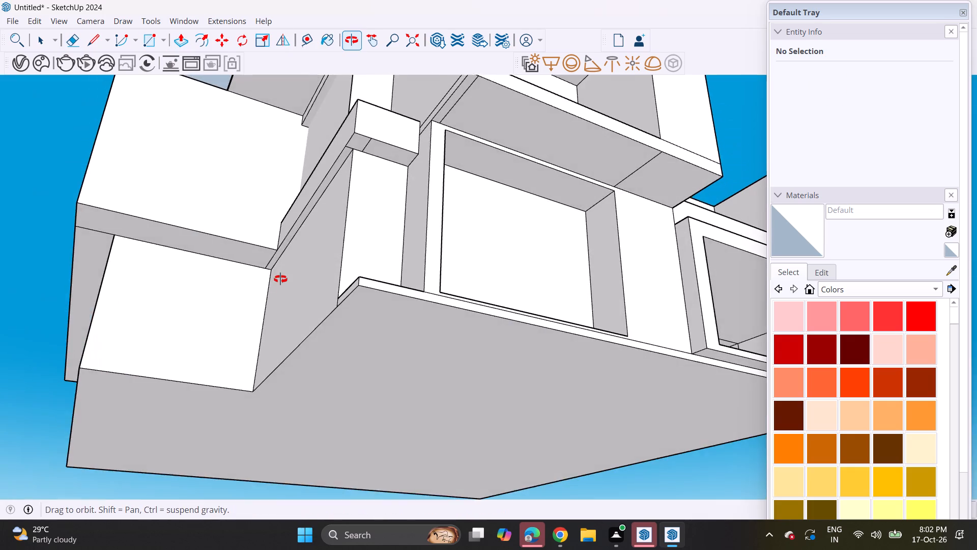
middle_drag(280, 279, 198, 460)
click(334, 438)
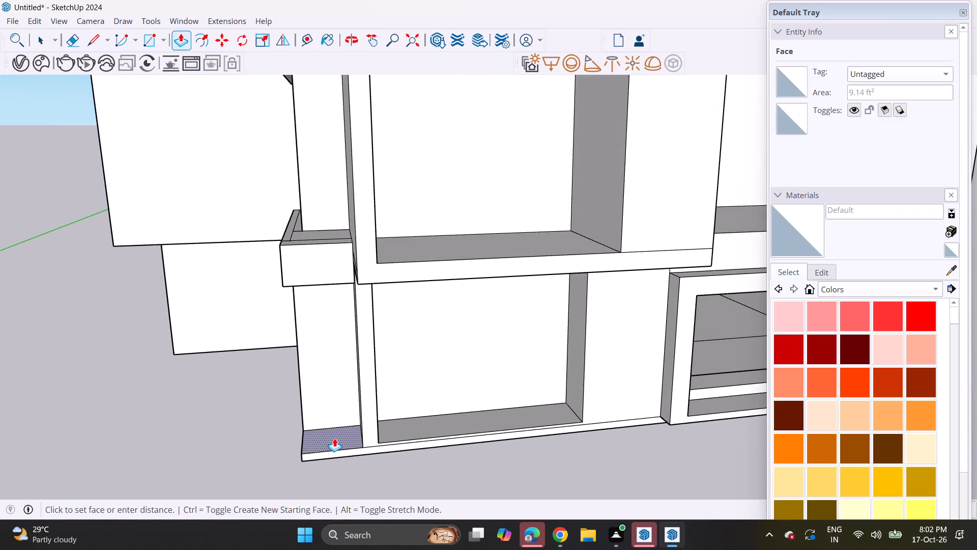
click(334, 459)
Extrude the underside of the house downward with Push/Pull to form a plinth below the ground floor.
middle_drag(351, 459, 322, 294)
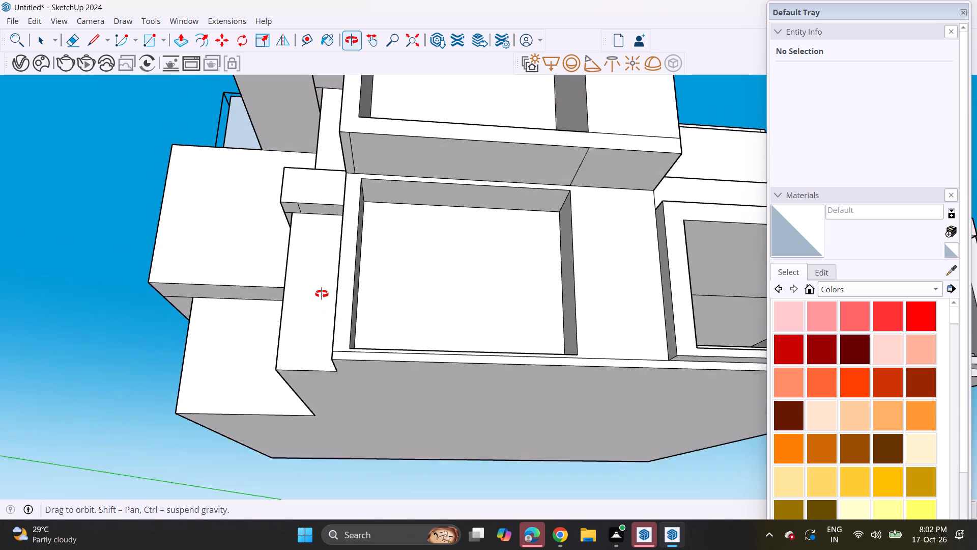
middle_drag(322, 294, 322, 285)
click(341, 399)
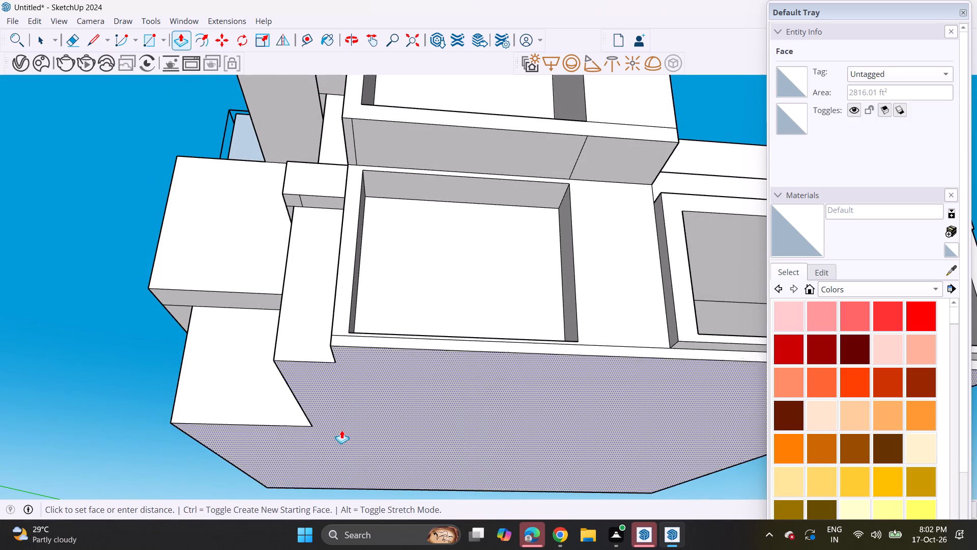
click(340, 449)
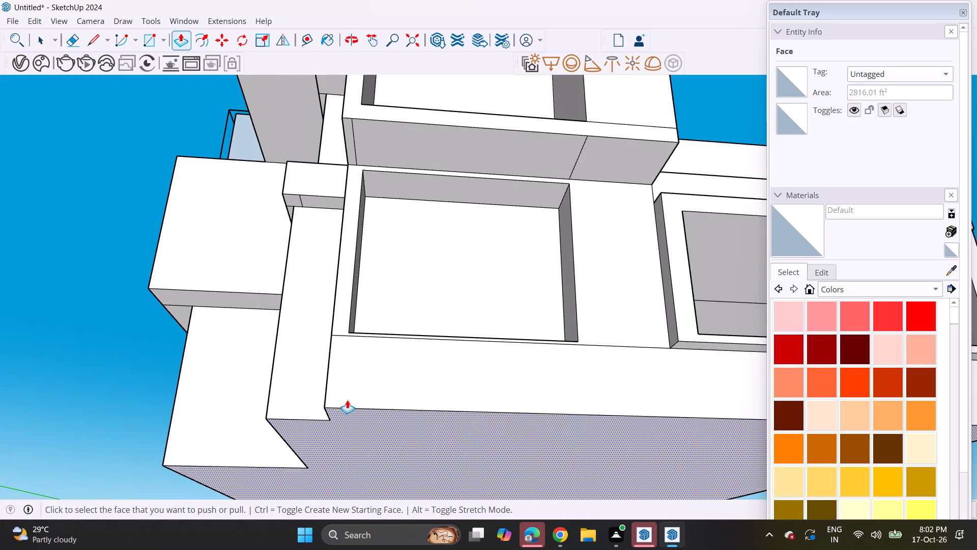
Push the underside of the house back up part of the way to make the plinth shallower.
middle_drag(349, 388, 347, 459)
scroll(347, 460, down, 5)
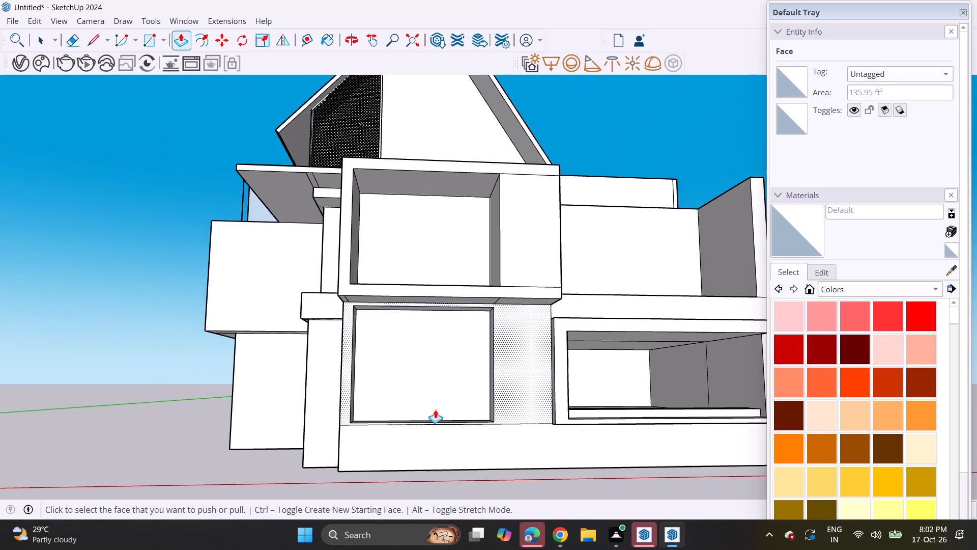
shift+middle_drag(437, 405, 422, 442)
shift+middle_drag(421, 424, 449, 336)
middle_drag(448, 346, 436, 413)
shift+middle_drag(465, 311, 452, 374)
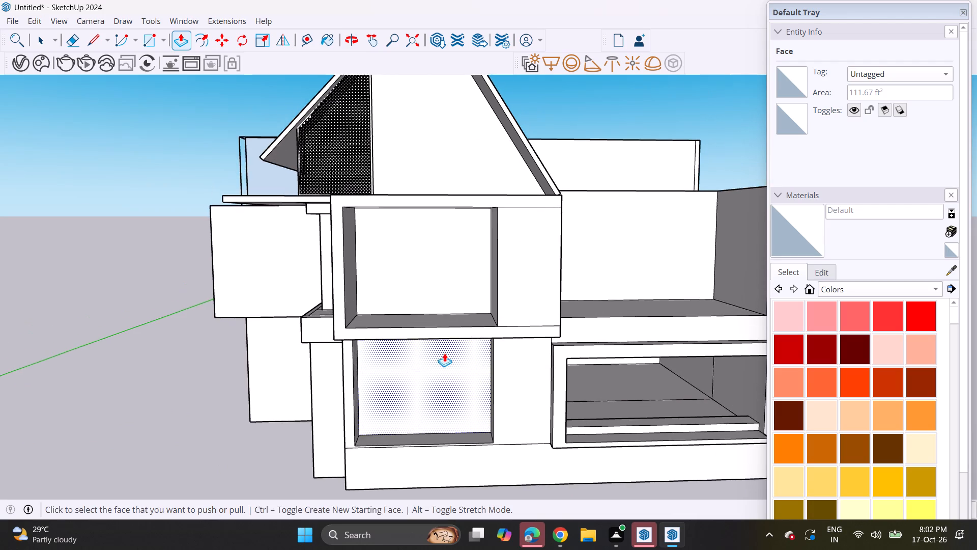
scroll(444, 353, down, 2)
middle_drag(444, 382, 426, 369)
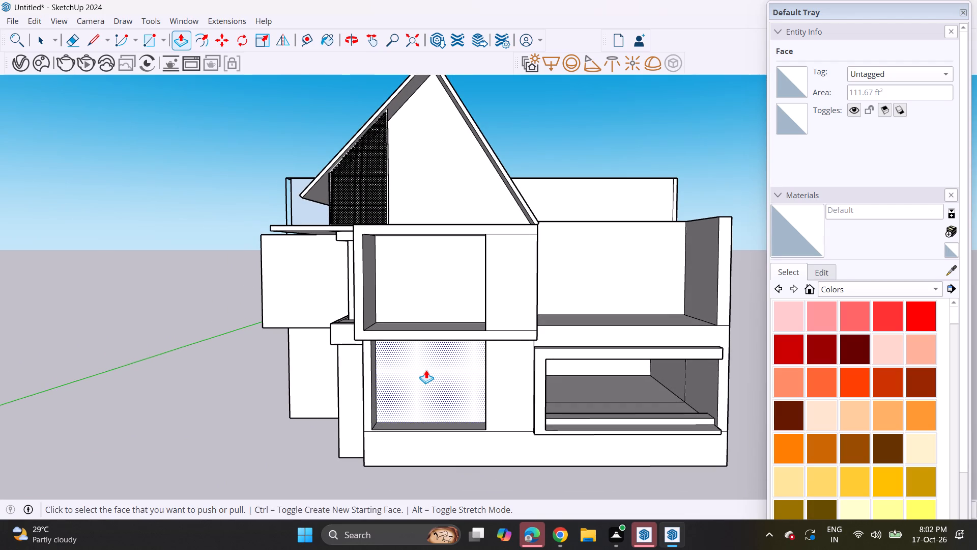
middle_drag(441, 377, 471, 221)
scroll(471, 221, up, 1)
scroll(466, 423, down, 4)
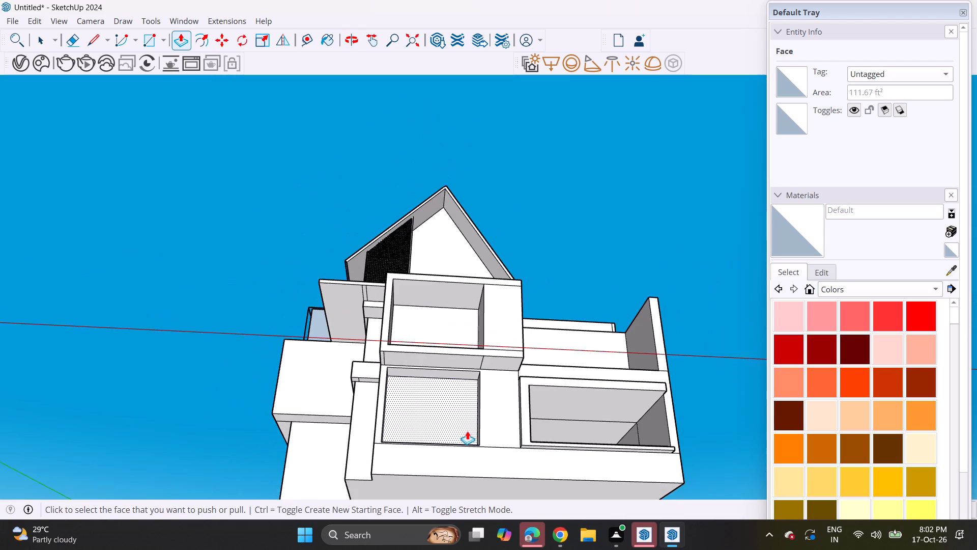
shift+middle_drag(468, 427, 468, 306)
click(453, 394)
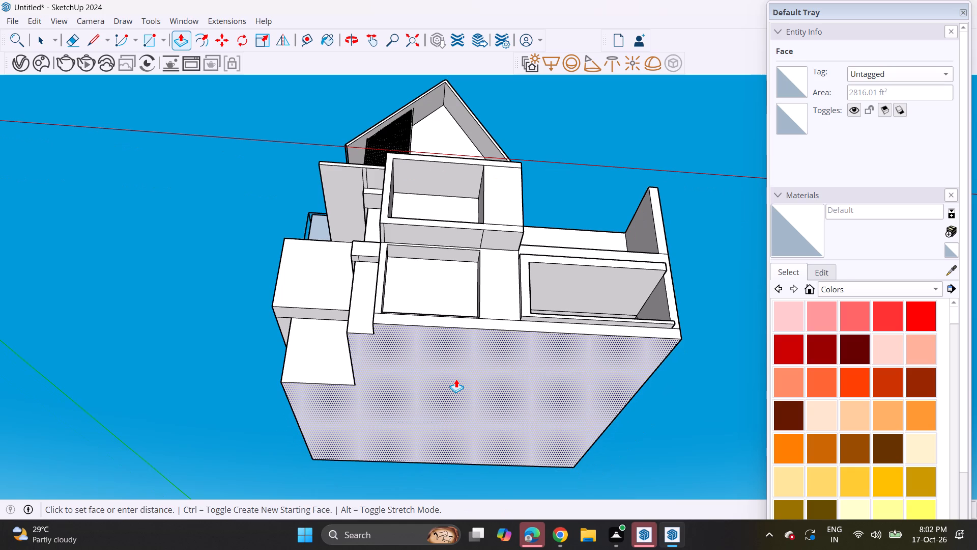
click(455, 383)
Inspect the front of the house and check the perforated gable screen closely along its sloping edge.
middle_drag(454, 270, 427, 405)
shift+middle_drag(424, 324, 424, 373)
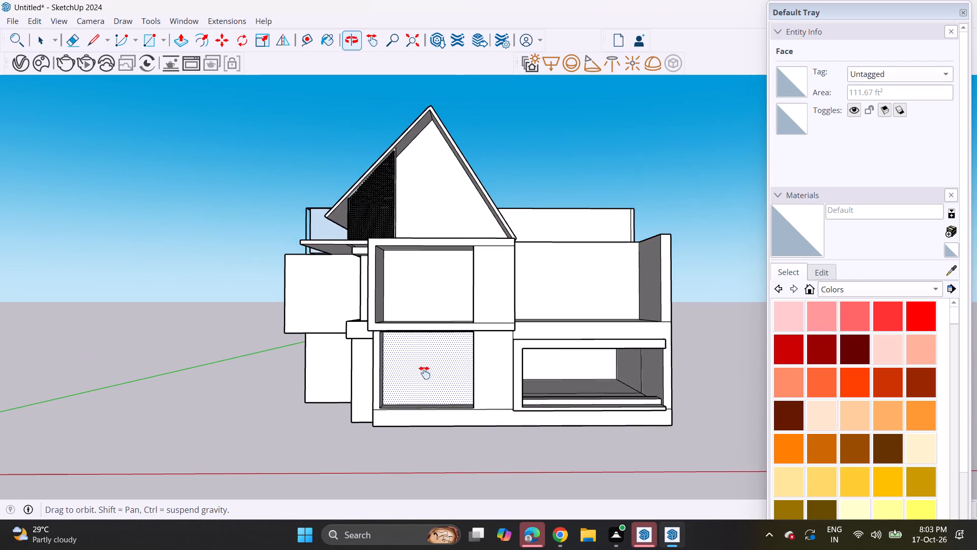
shift+middle_drag(424, 373, 397, 384)
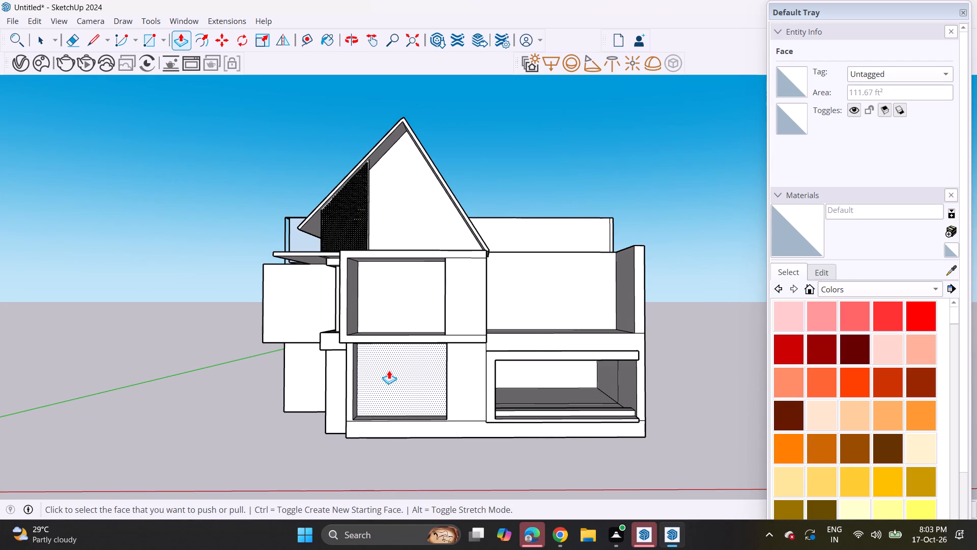
scroll(362, 202, up, 8)
key(space)
scroll(352, 205, up, 7)
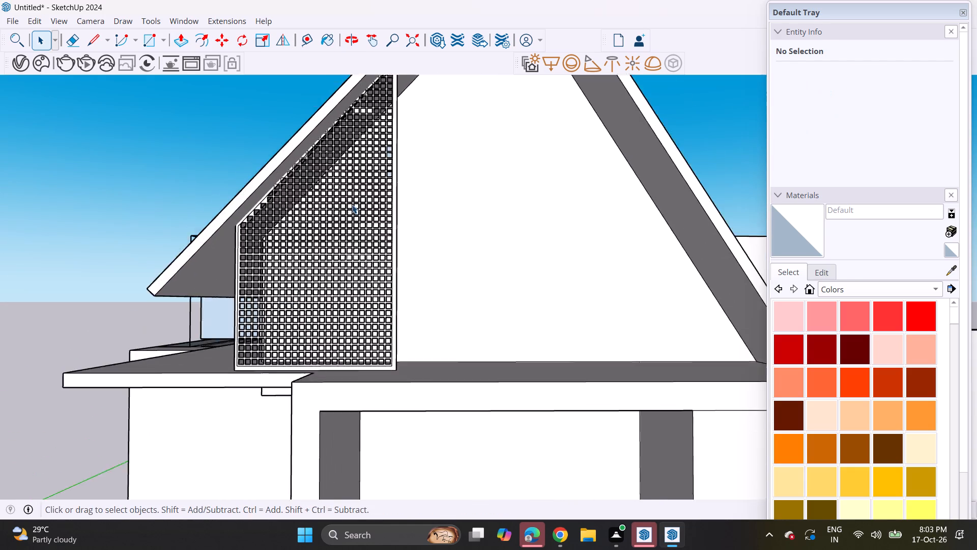
scroll(352, 205, up, 8)
scroll(360, 233, down, 10)
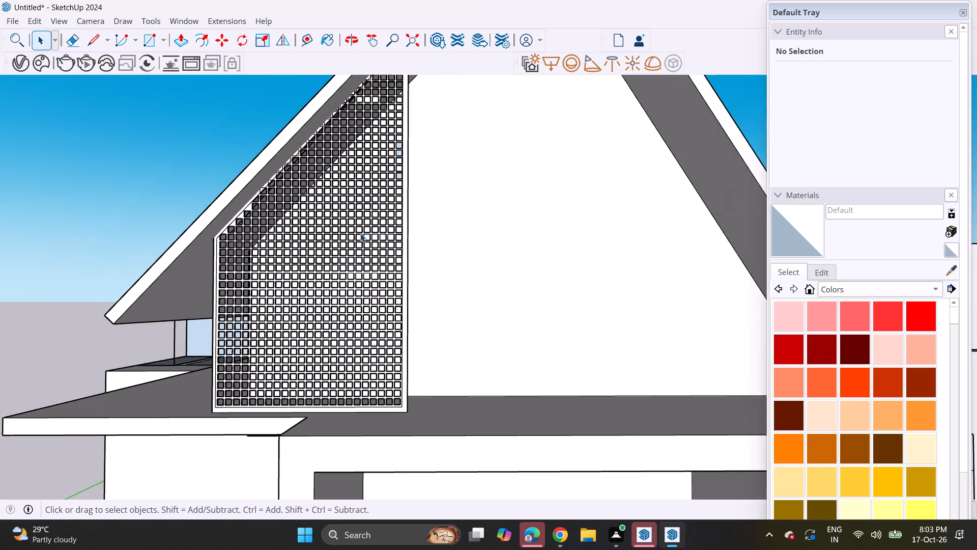
scroll(360, 233, down, 6)
scroll(243, 211, up, 1)
scroll(307, 240, down, 8)
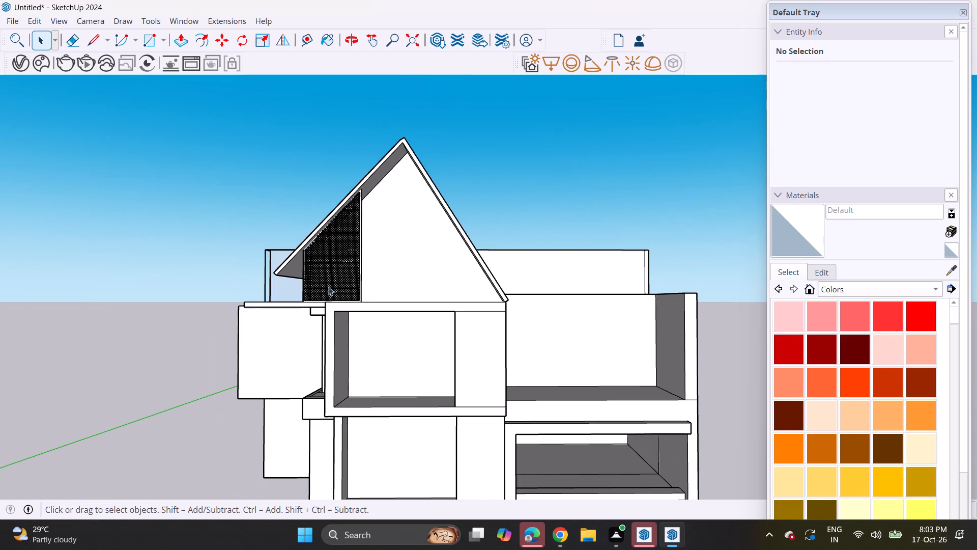
shift+middle_drag(362, 322, 289, 291)
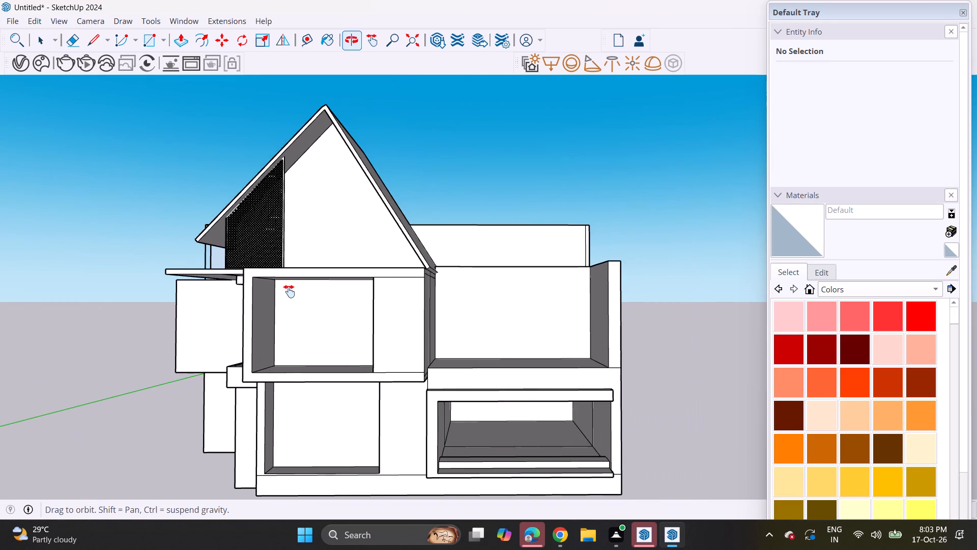
shift+middle_drag(289, 291, 289, 292)
middle_drag(289, 293, 381, 293)
scroll(384, 190, up, 9)
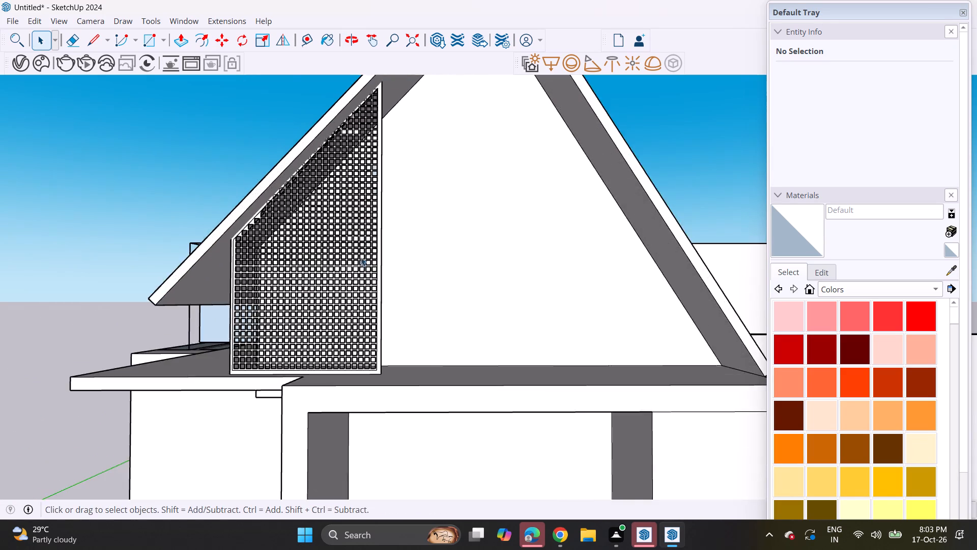
scroll(361, 257, up, 9)
middle_drag(303, 231, 424, 350)
scroll(147, 281, up, 1)
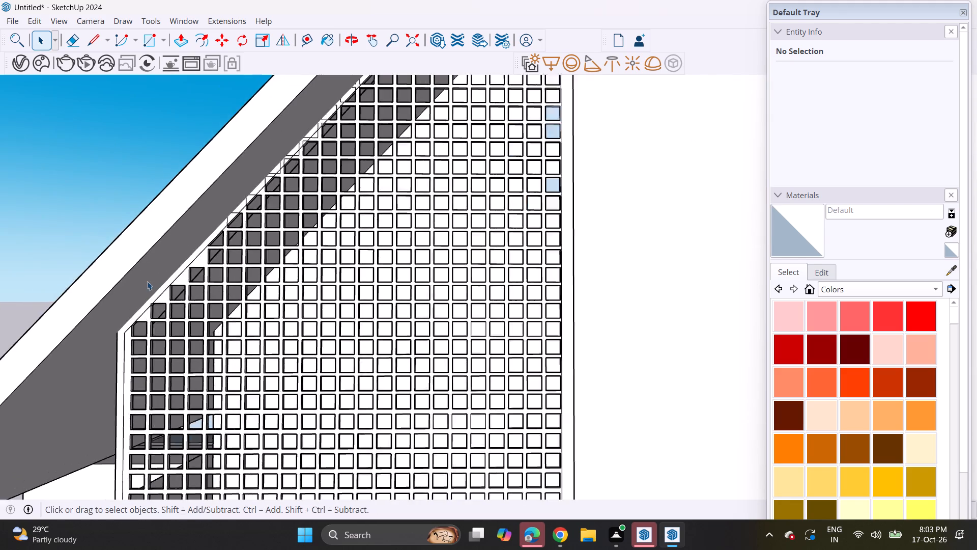
scroll(147, 281, up, 16)
scroll(168, 307, down, 5)
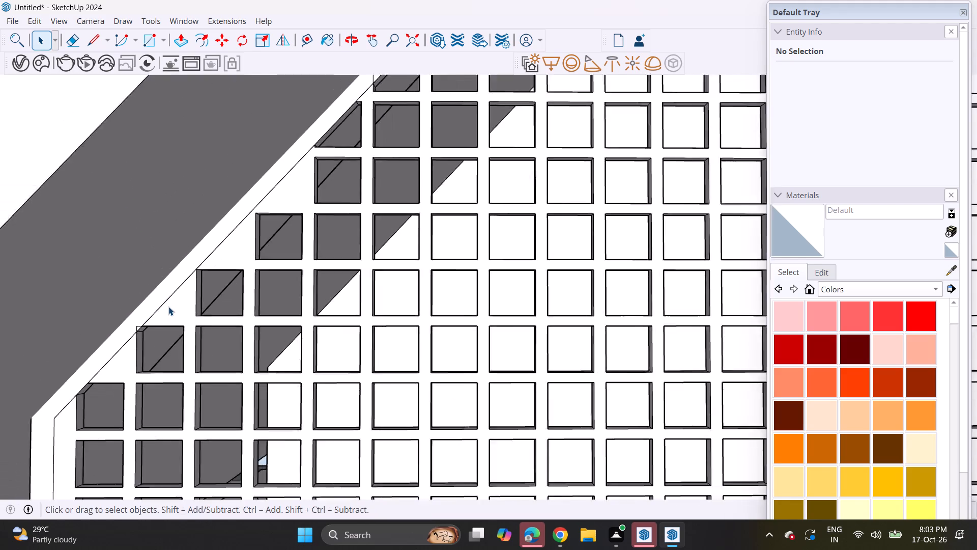
scroll(168, 307, down, 20)
scroll(168, 307, down, 12)
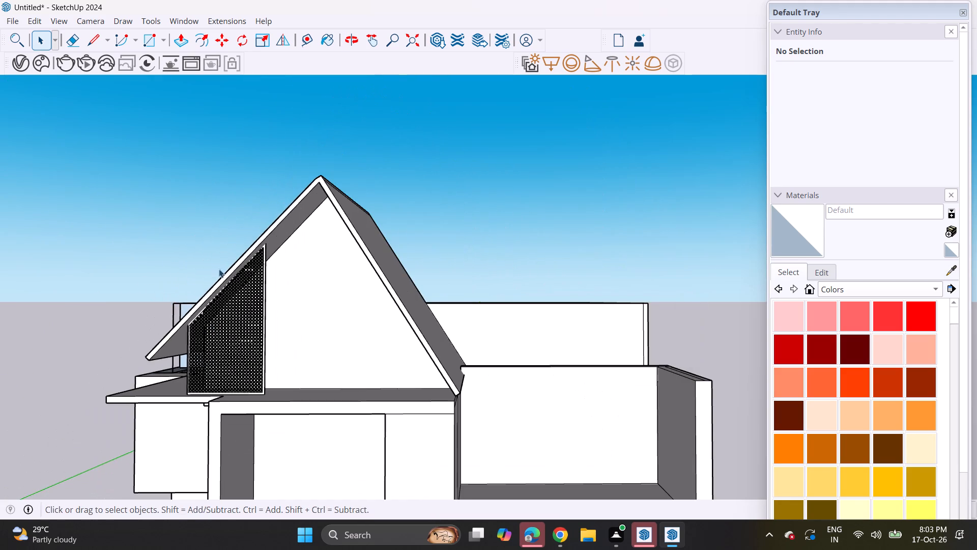
Push/Pull the three still-closed holes in one row of the gable screen, near its sloping edge.
scroll(262, 259, up, 20)
scroll(262, 259, up, 8)
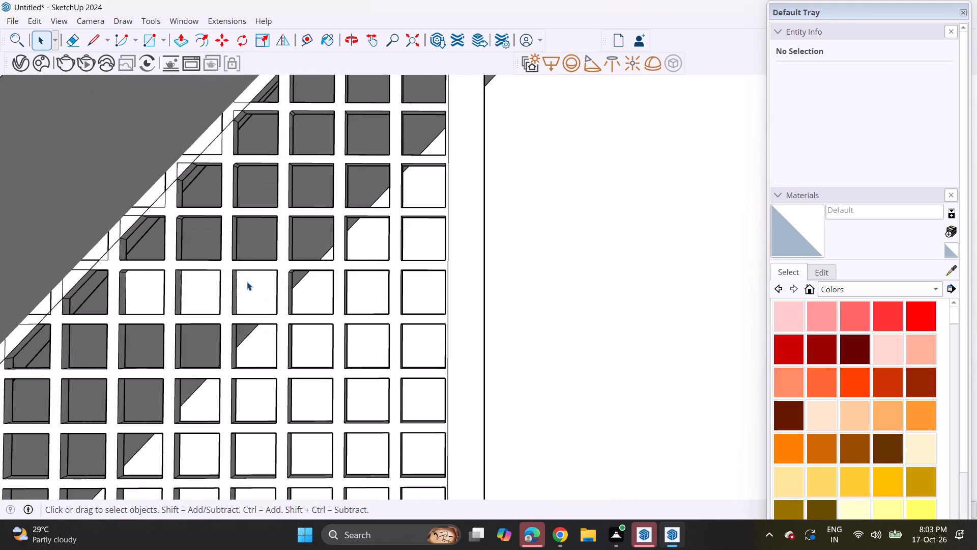
scroll(247, 282, up, 5)
middle_drag(251, 281, 81, 312)
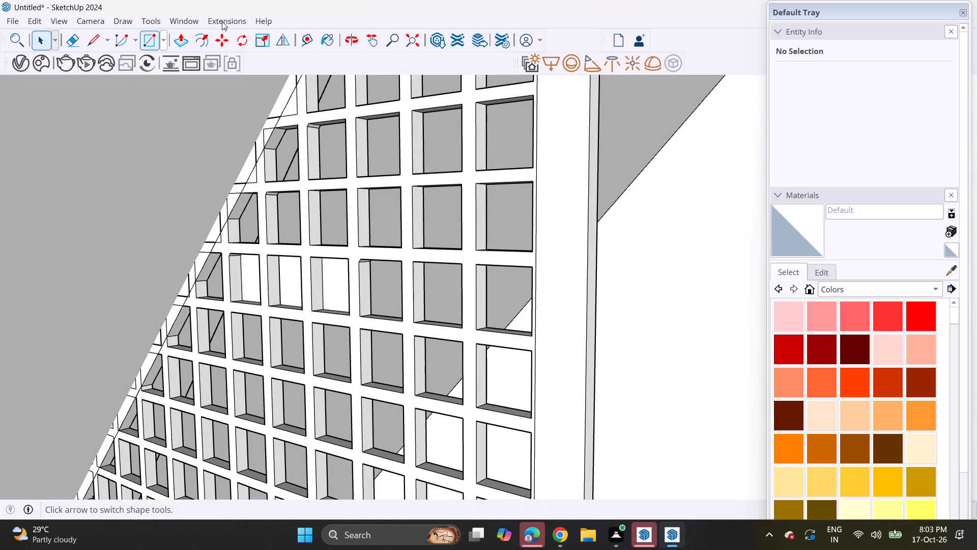
drag(181, 42, 185, 52)
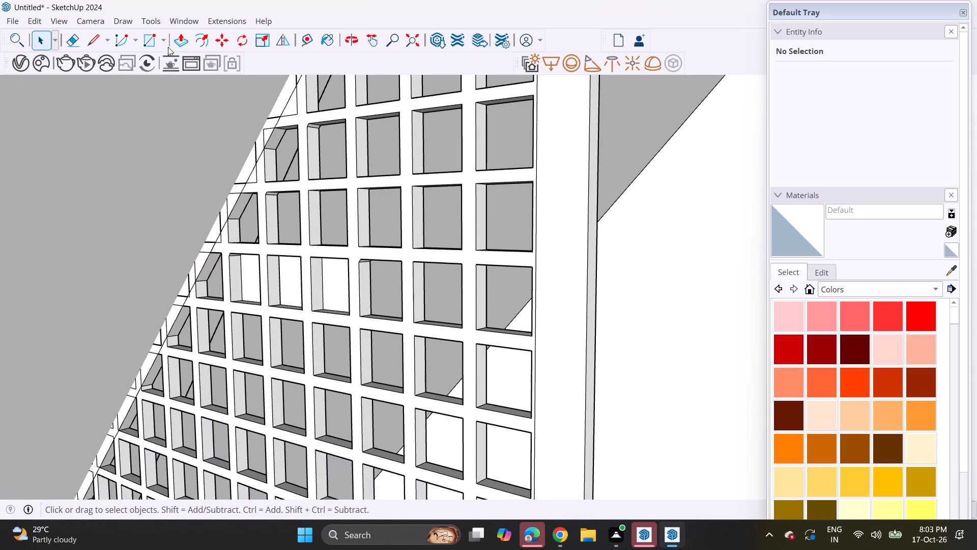
click(178, 39)
click(334, 292)
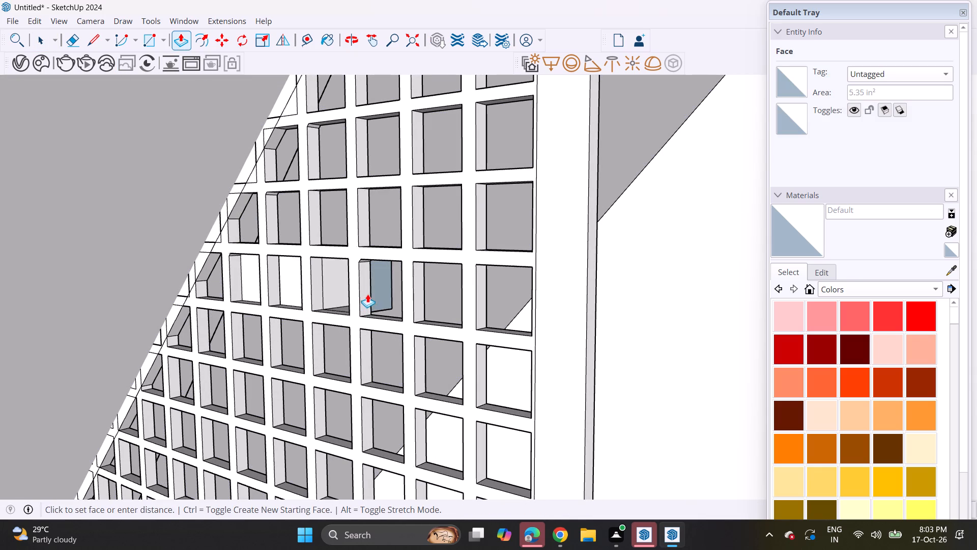
click(371, 297)
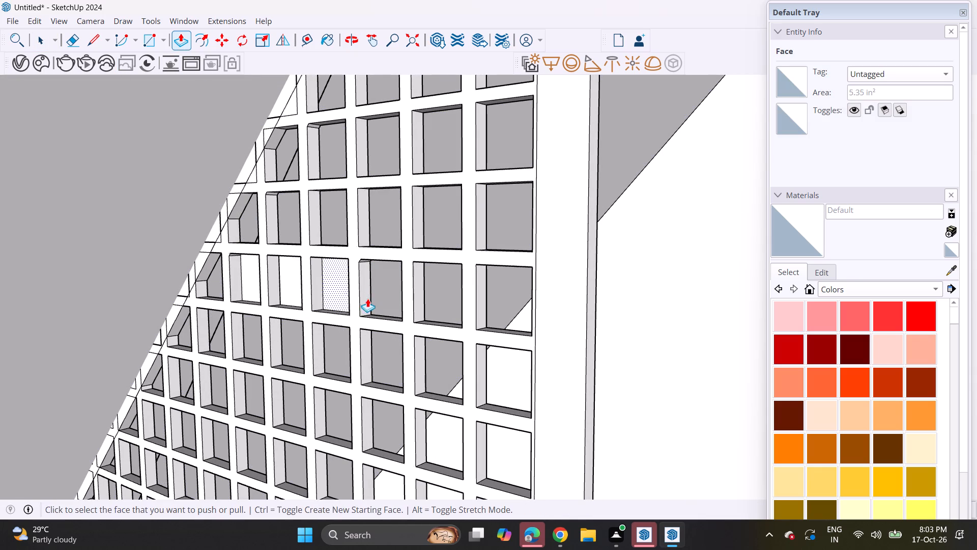
click(295, 281)
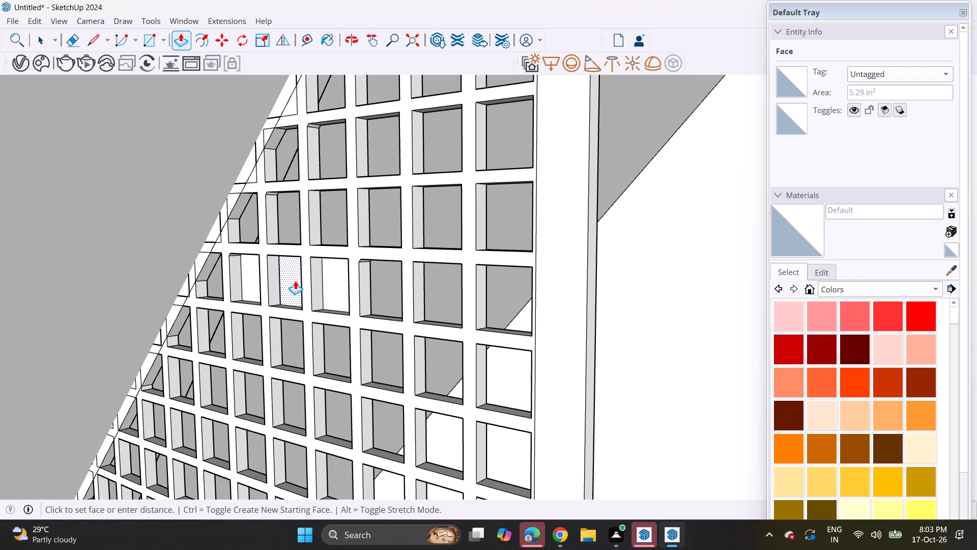
click(284, 313)
double_click(339, 301)
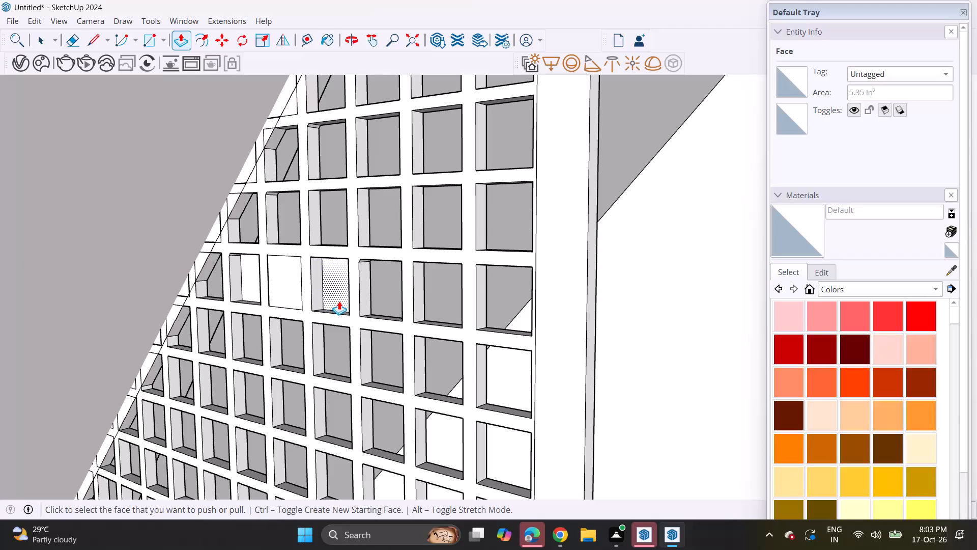
double_click(244, 281)
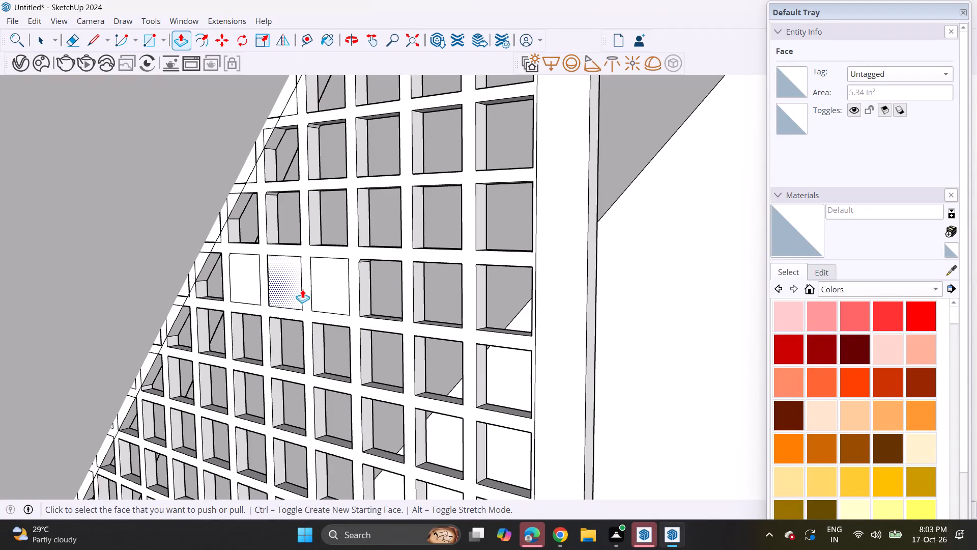
Push the two inner closed holes of that row back through the full thickness of the gable screen.
click(339, 297)
click(369, 300)
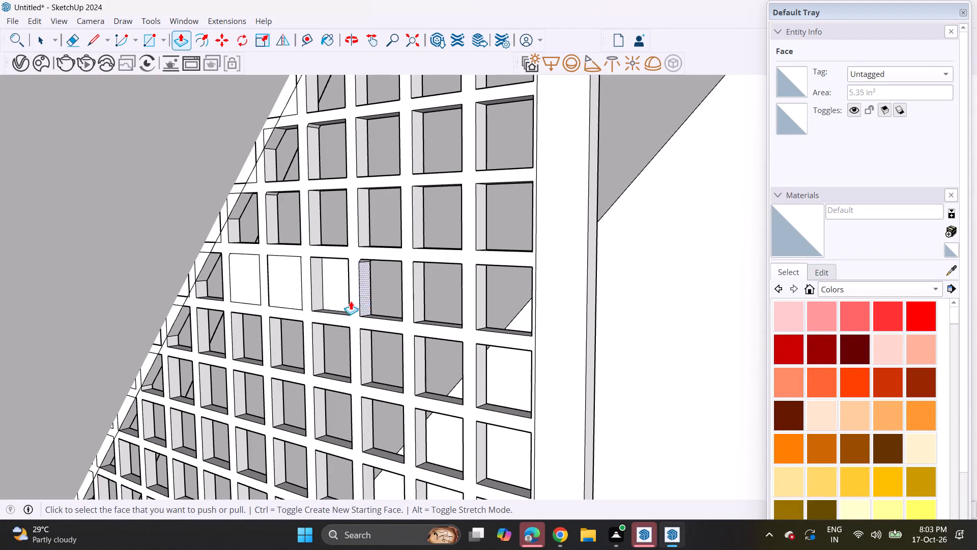
click(334, 295)
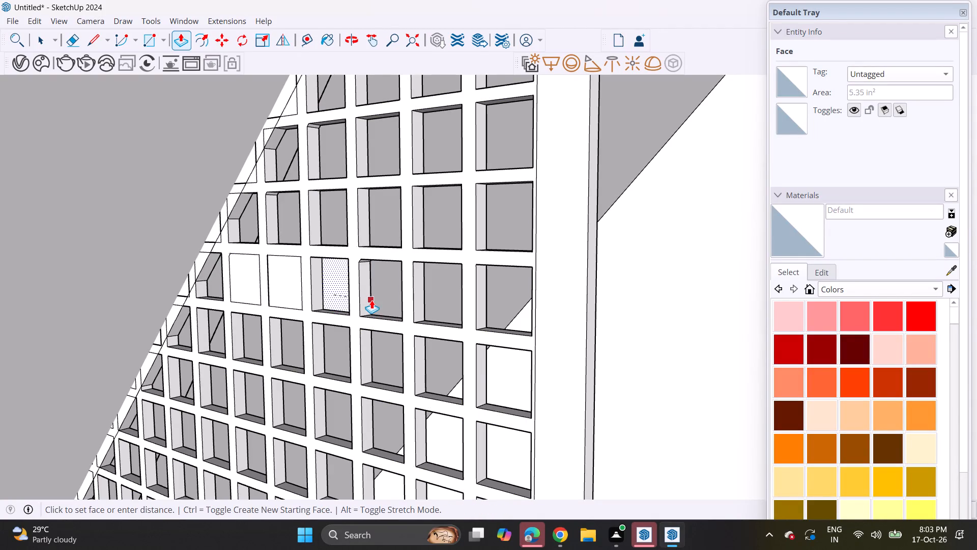
click(371, 300)
click(343, 291)
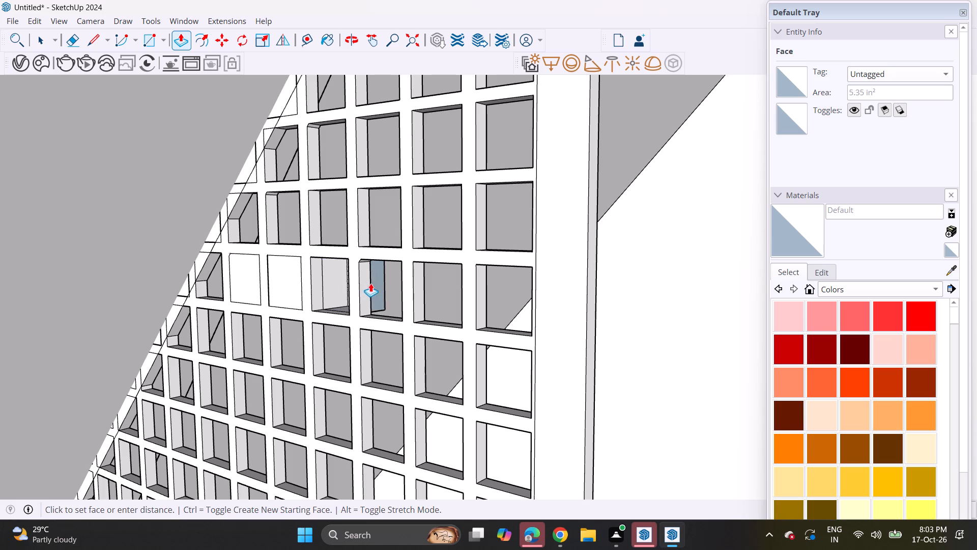
click(370, 283)
double_click(288, 282)
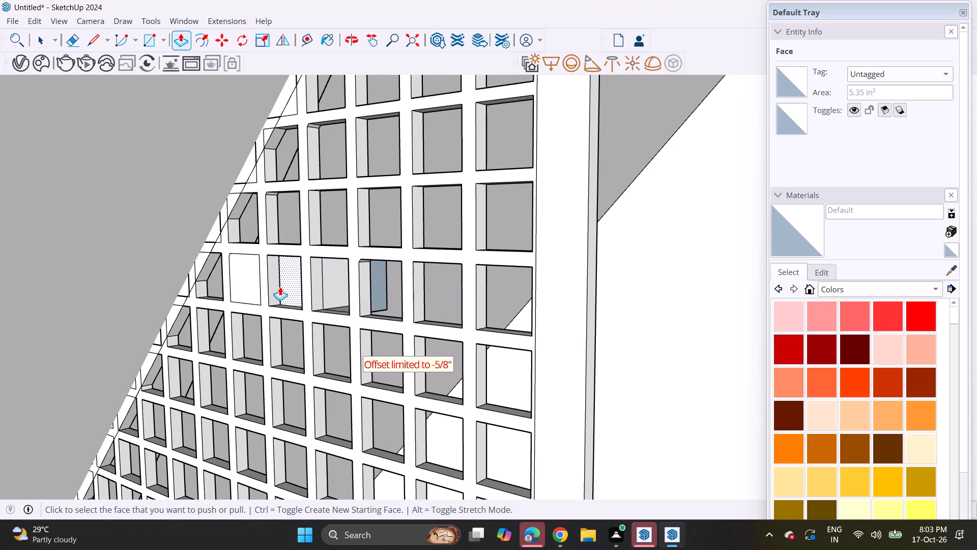
click(286, 289)
click(387, 286)
Erase the edges of the two boxes projecting from the back of the gable screen.
middle_drag(469, 292, 468, 292)
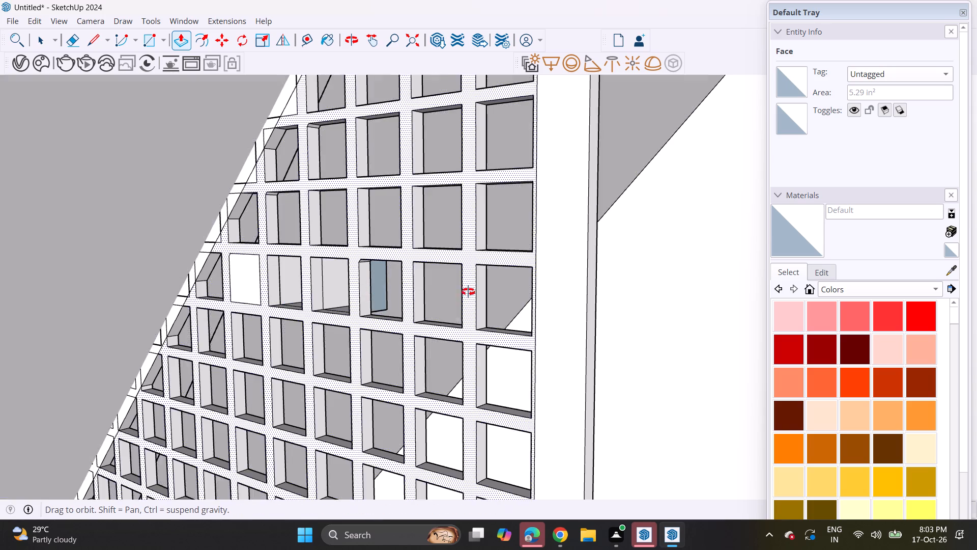
middle_drag(468, 292, 281, 526)
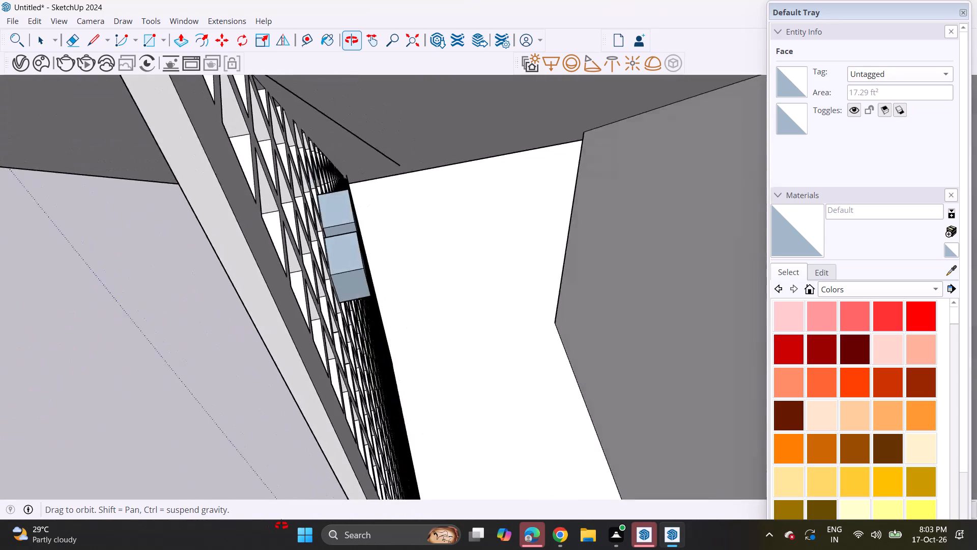
middle_drag(281, 526, 251, 535)
click(70, 42)
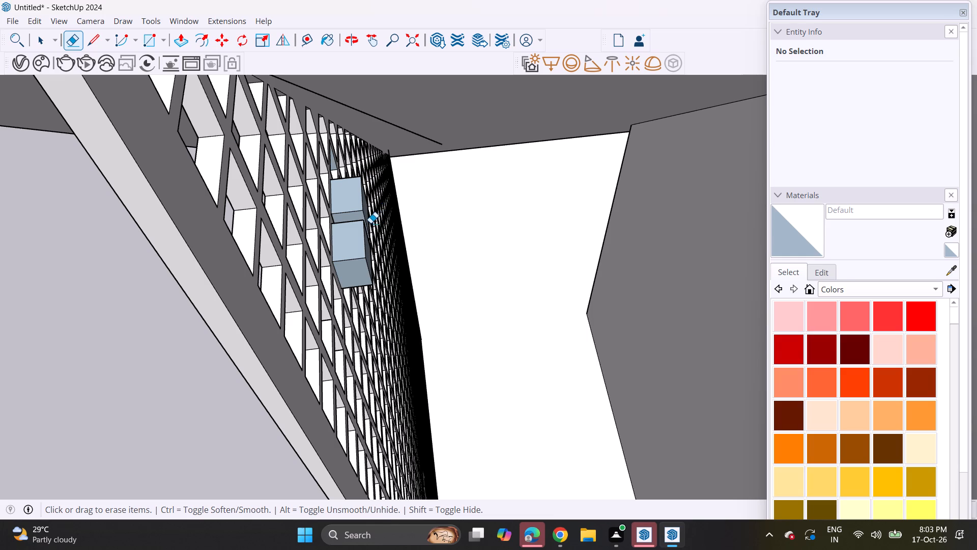
scroll(357, 242, up, 4)
click(358, 264)
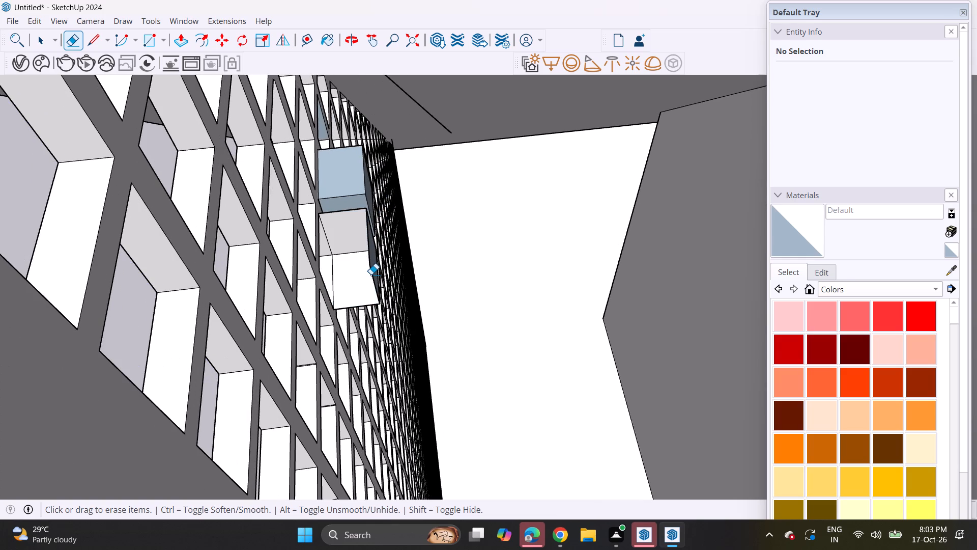
click(371, 273)
click(372, 302)
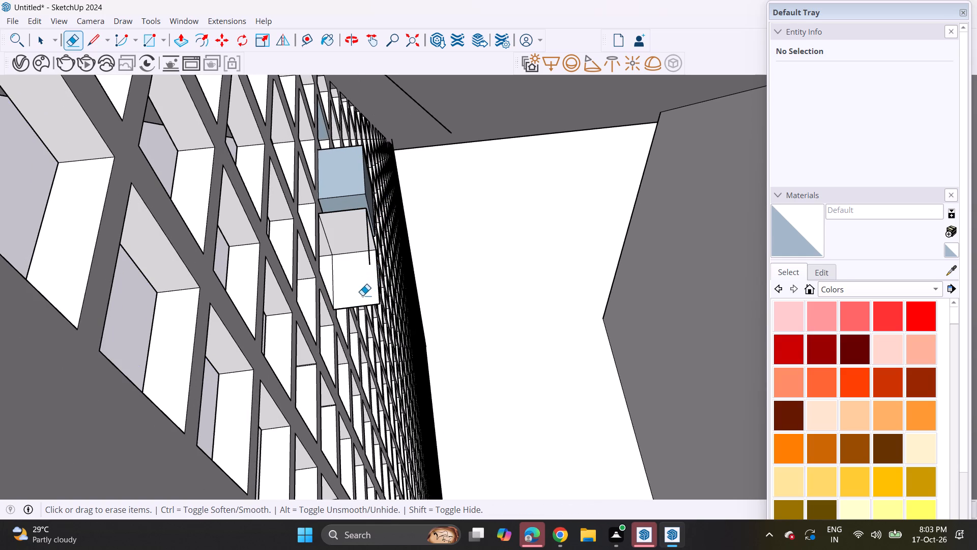
middle_drag(368, 270, 405, 215)
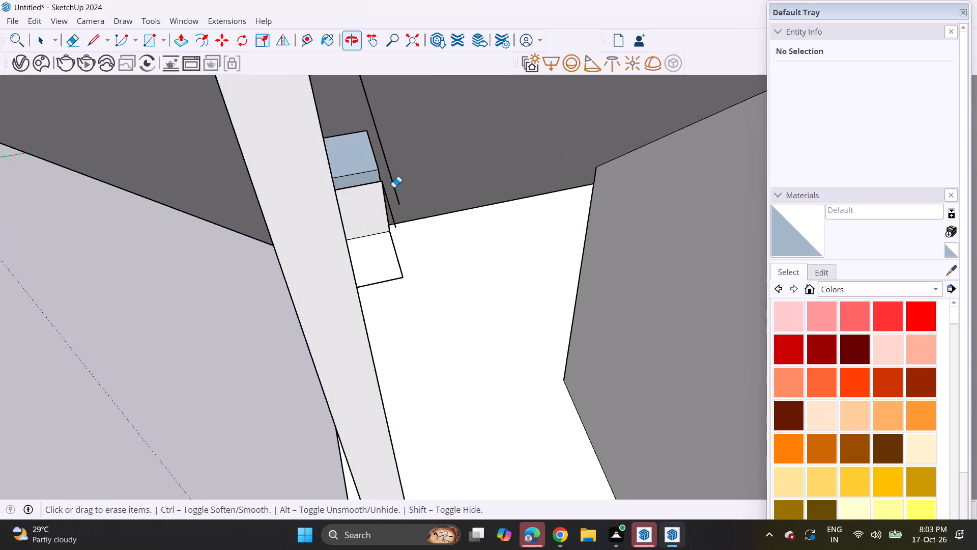
drag(369, 156, 371, 167)
drag(372, 167, 381, 184)
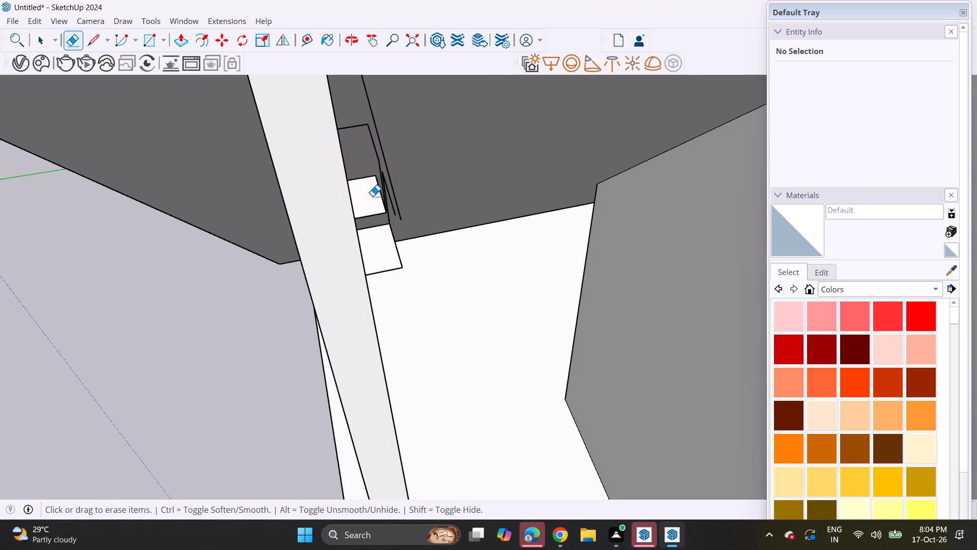
click(367, 178)
click(377, 216)
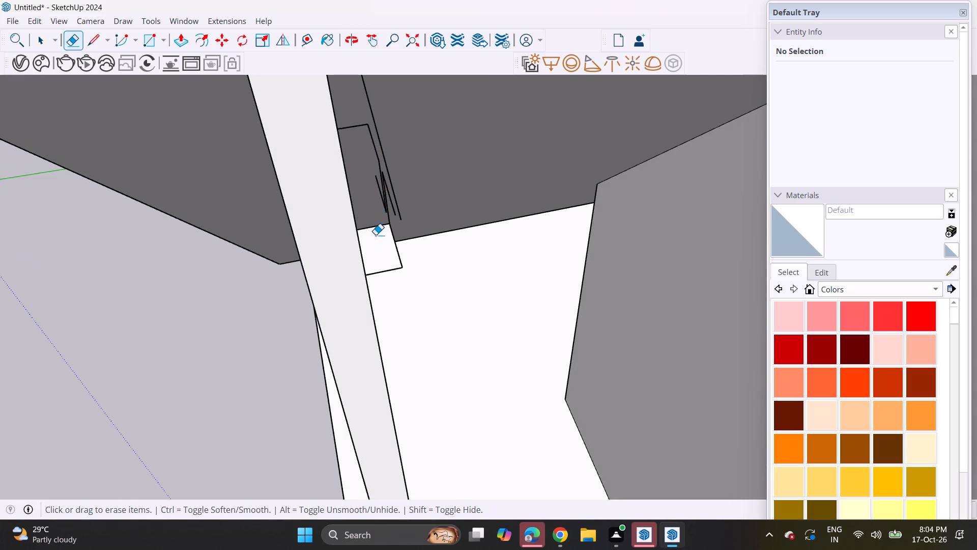
Erase loose edges hanging behind the gable screen, then undo the last erasure.
middle_drag(366, 270, 346, 318)
drag(390, 153, 407, 204)
drag(410, 162, 417, 185)
drag(404, 129, 405, 133)
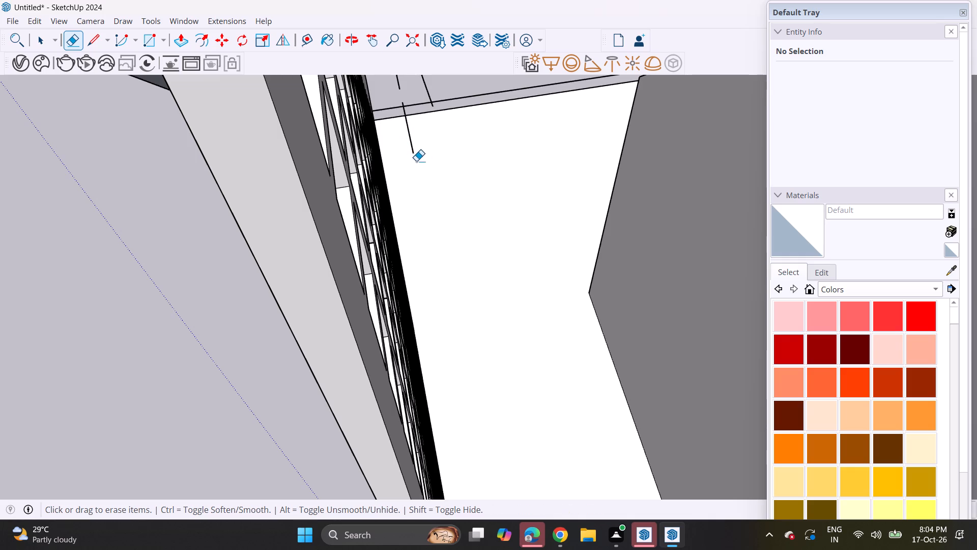
key(z)
key(ctrl+z)
Erase the leftover loose edges of the removed boxes and the stray line behind the gable screen.
scroll(411, 141, down, 3)
shift+middle_drag(411, 141, 430, 252)
middle_drag(436, 245, 423, 185)
middle_drag(423, 230, 451, 289)
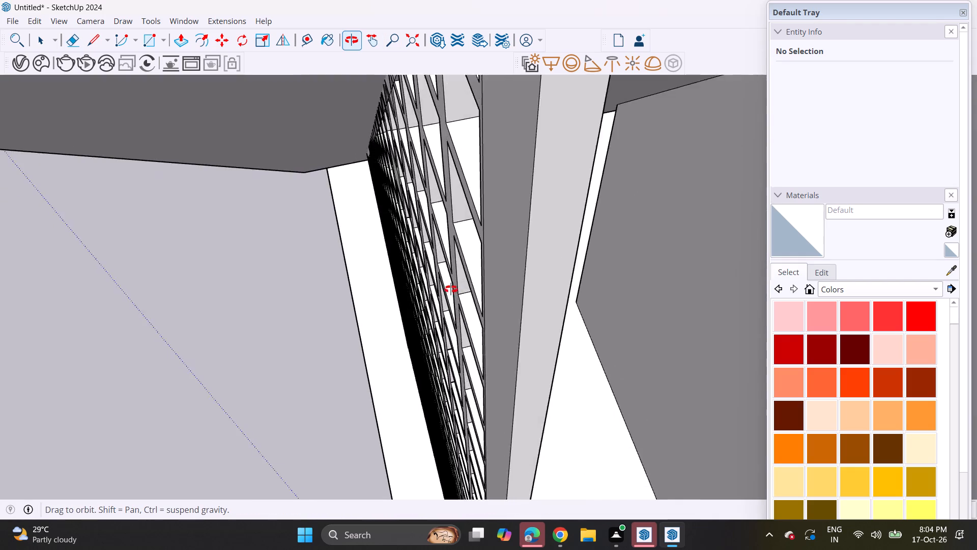
middle_drag(451, 289, 435, 295)
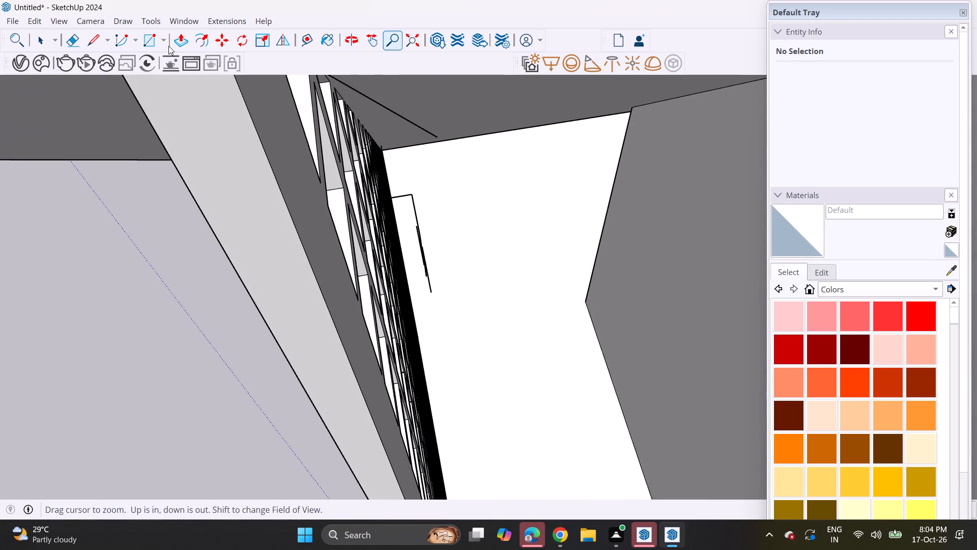
click(64, 39)
drag(417, 200, 417, 205)
drag(412, 195, 412, 212)
drag(411, 204, 417, 223)
drag(418, 229, 424, 257)
drag(424, 257, 424, 271)
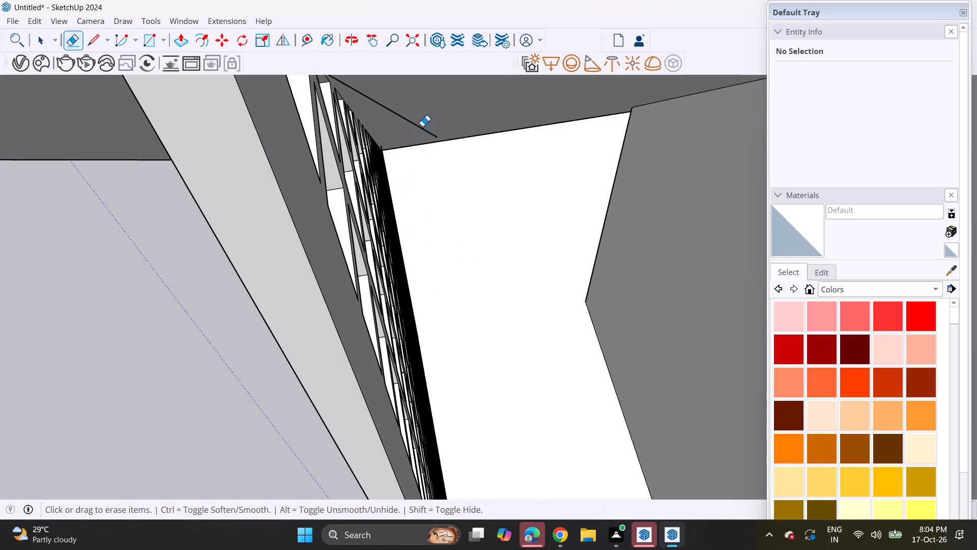
double_click(422, 125)
Examine the gable screen from the back and front for remaining closed holes and stray edges.
middle_drag(399, 186, 479, 155)
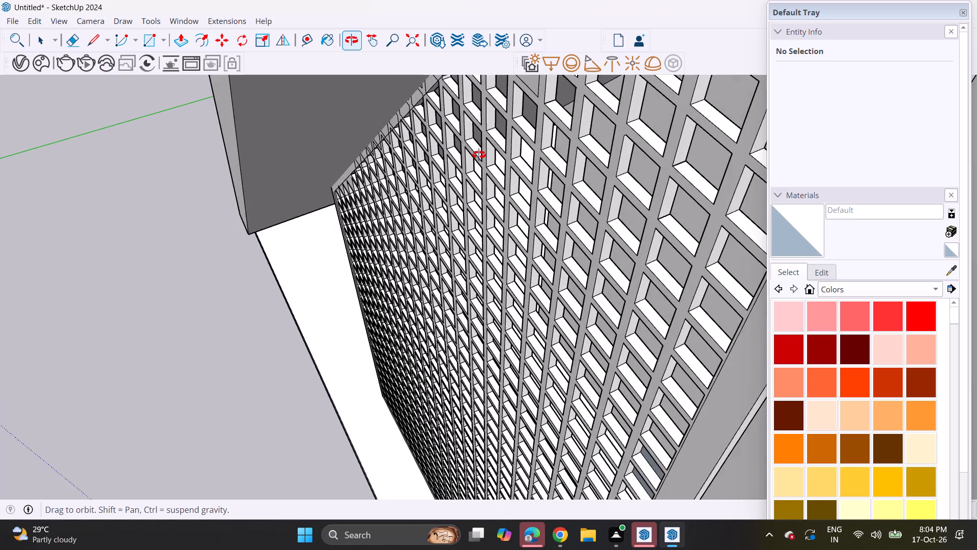
middle_drag(479, 155, 585, 133)
scroll(562, 150, down, 7)
middle_drag(441, 408, 623, 250)
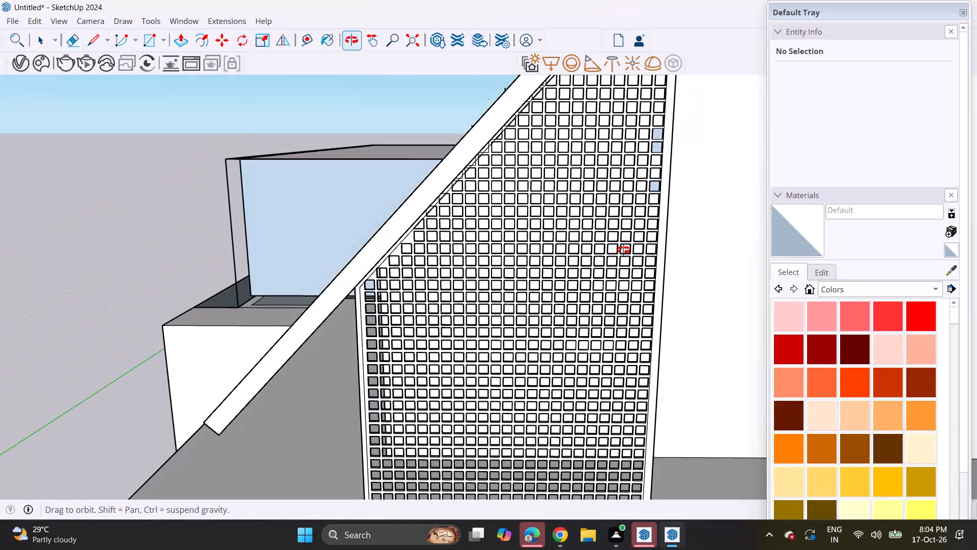
middle_drag(623, 250, 624, 250)
scroll(581, 329, down, 3)
shift+middle_drag(595, 404, 500, 273)
scroll(469, 254, up, 1)
scroll(451, 249, down, 7)
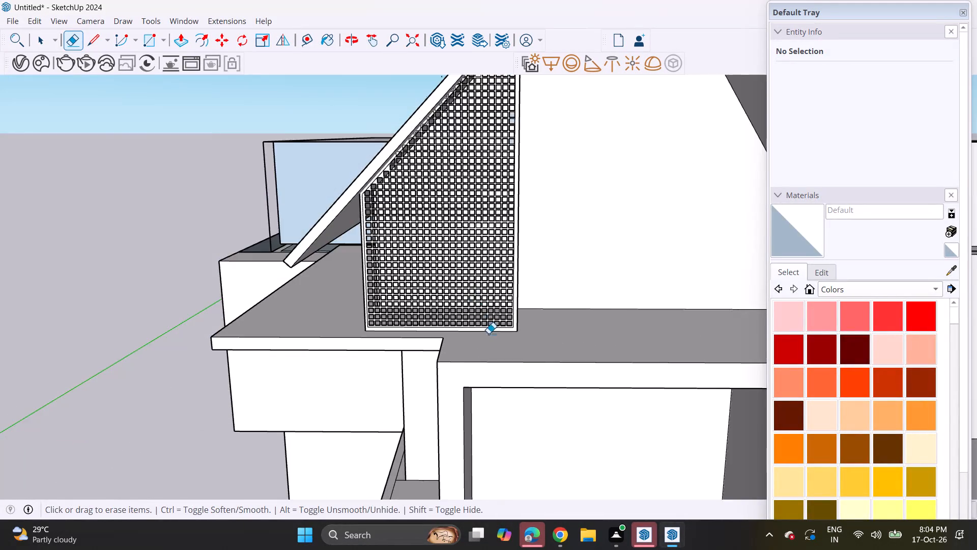
scroll(489, 334, down, 1)
shift+middle_drag(514, 363, 435, 266)
scroll(413, 109, up, 4)
scroll(410, 186, up, 3)
middle_drag(411, 184, 475, 369)
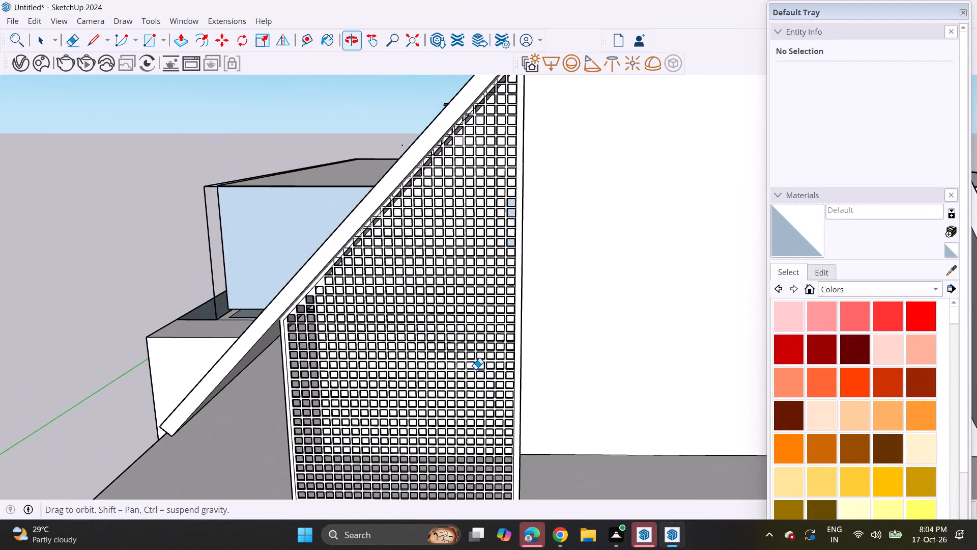
Erase the leftover hole outlines crossing the sloping frame band along the screen's lower slope.
scroll(473, 360, up, 3)
middle_drag(469, 377, 466, 332)
scroll(315, 227, up, 4)
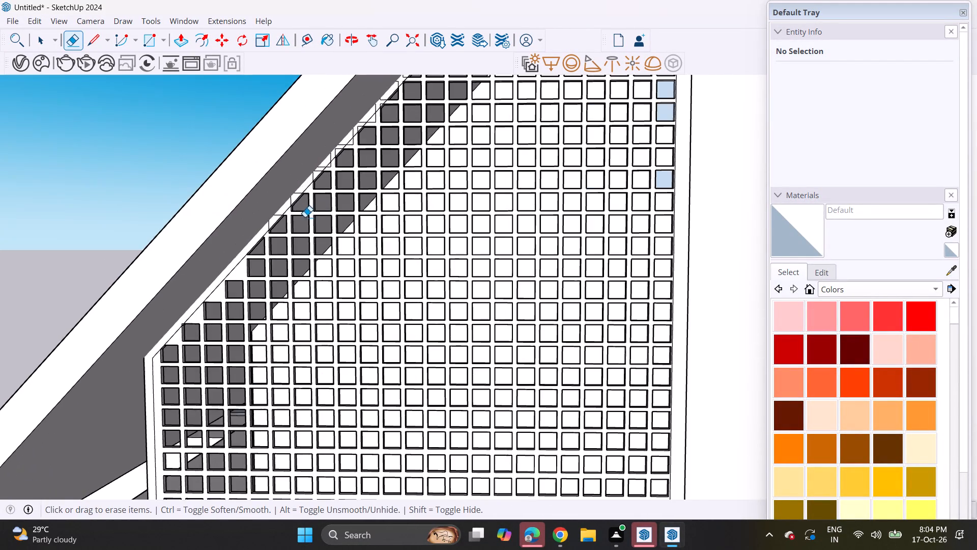
scroll(305, 217, up, 16)
drag(240, 212, 128, 298)
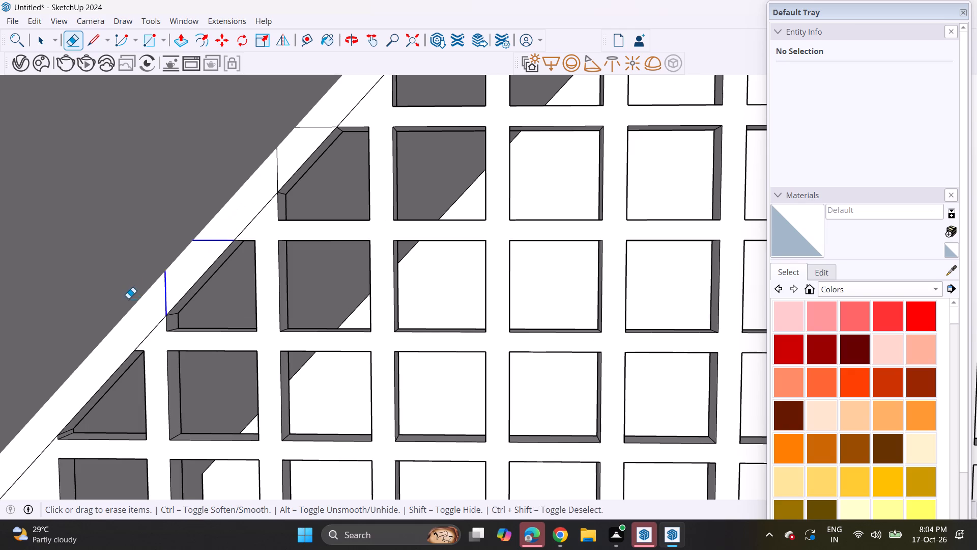
drag(128, 298, 128, 299)
drag(328, 115, 224, 212)
Erase the leftover hole outlines crossing the sloping frame band on the next stretch up the gable screen's slope.
shift+middle_drag(305, 142, 251, 301)
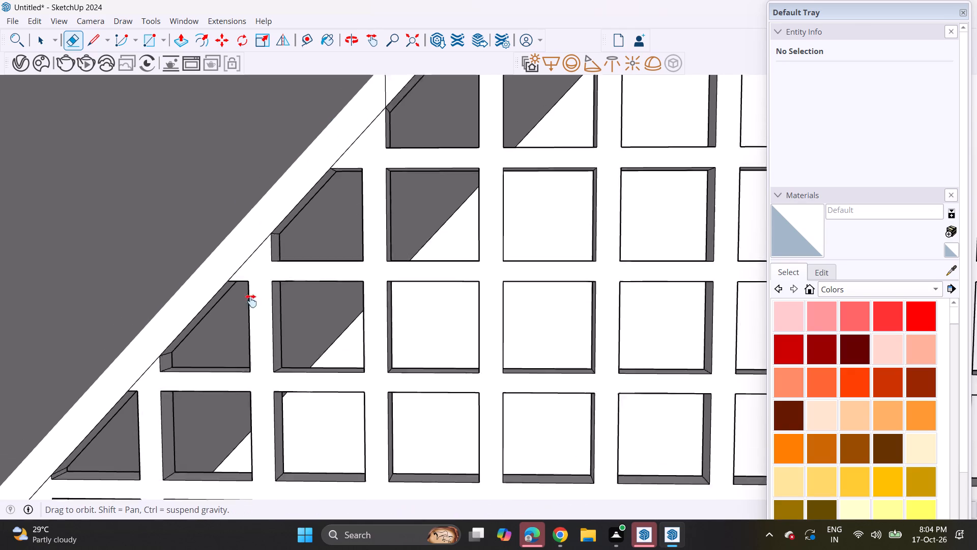
shift+middle_drag(251, 301, 184, 427)
drag(470, 120, 266, 335)
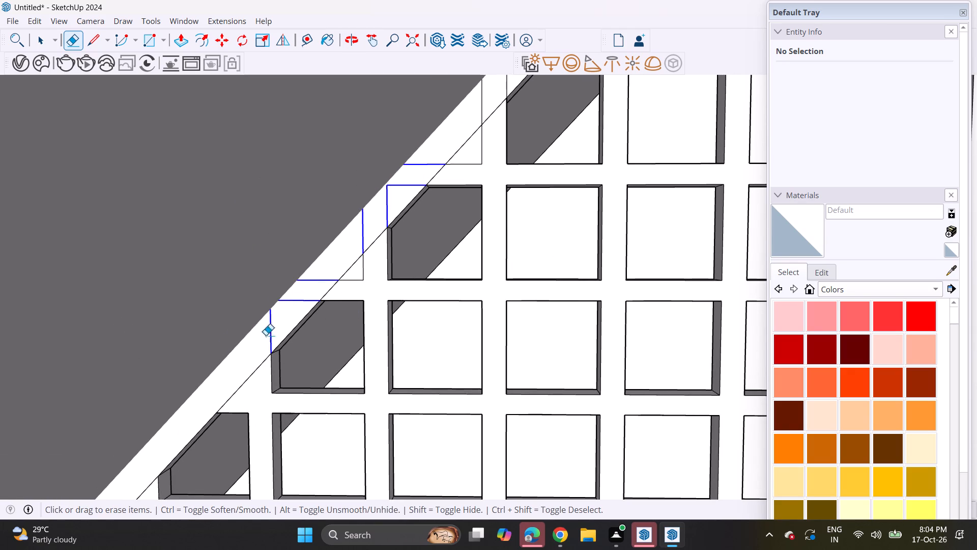
drag(266, 335, 256, 343)
scroll(387, 186, down, 4)
shift+middle_drag(475, 146, 304, 377)
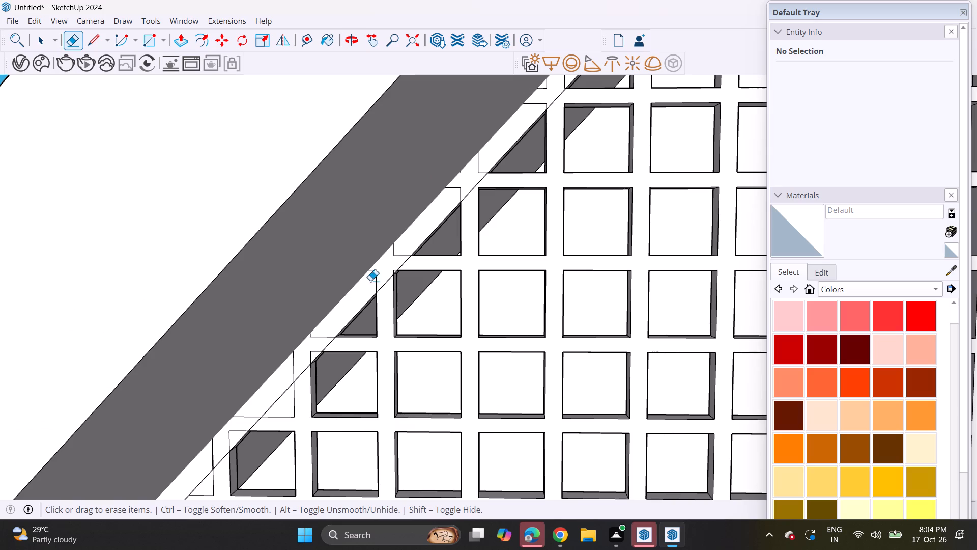
drag(400, 243, 243, 402)
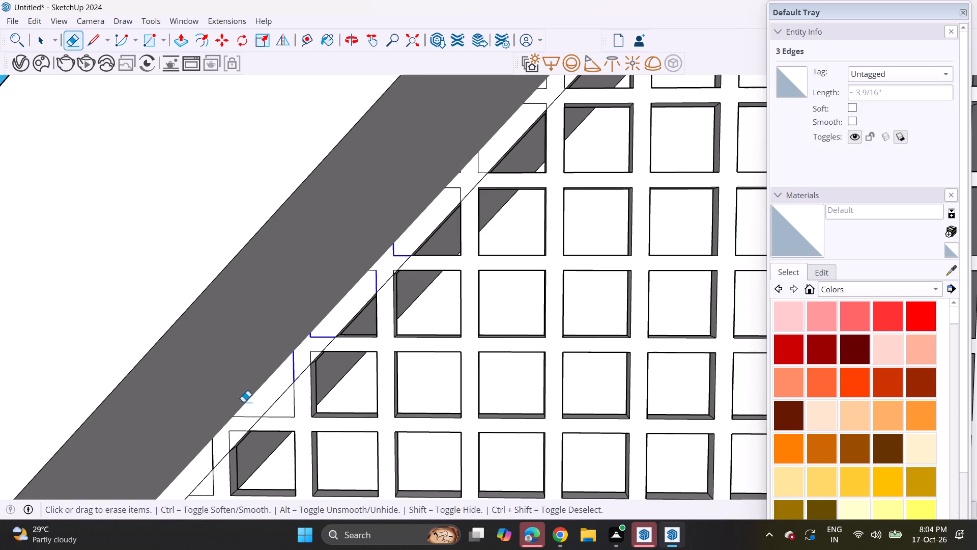
drag(243, 402, 200, 464)
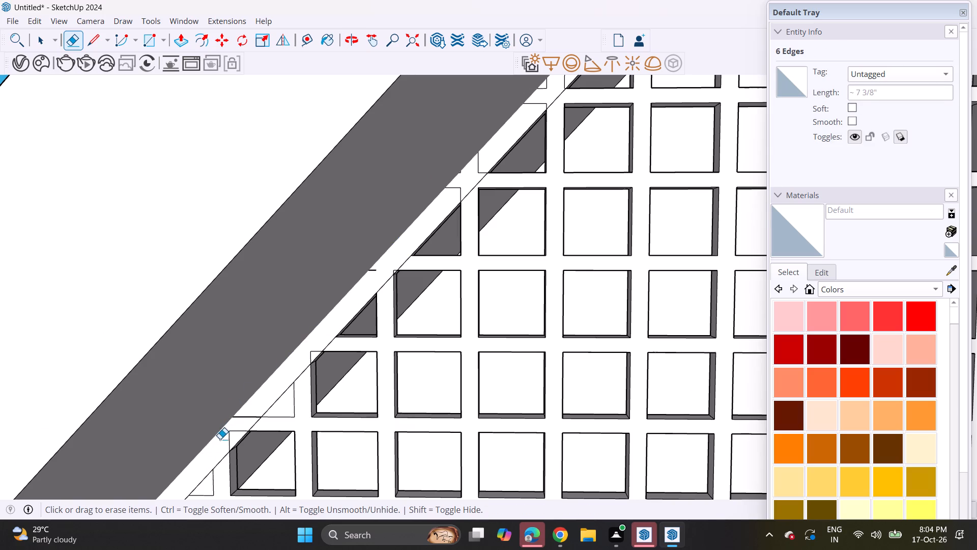
drag(222, 437, 285, 405)
key(ctrl+z)
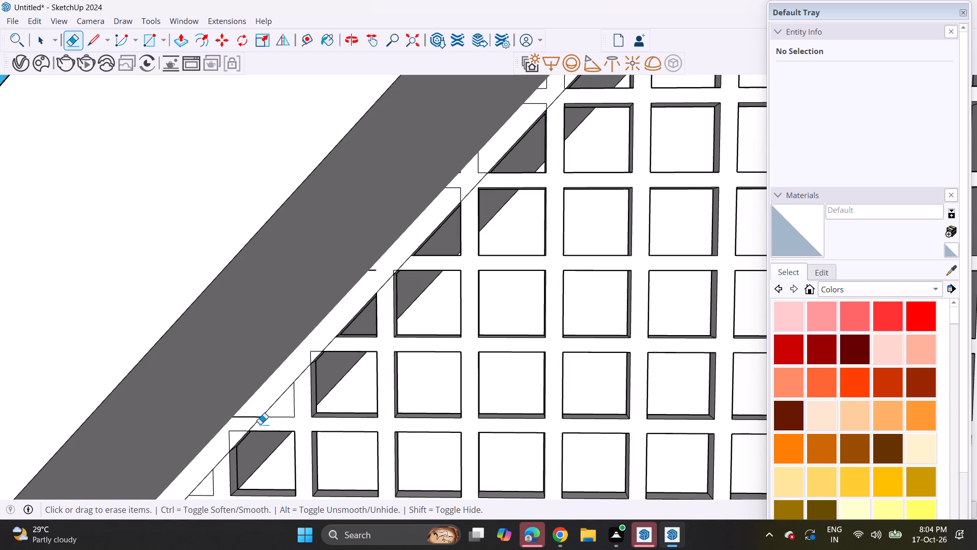
drag(254, 412, 230, 441)
click(312, 352)
click(372, 268)
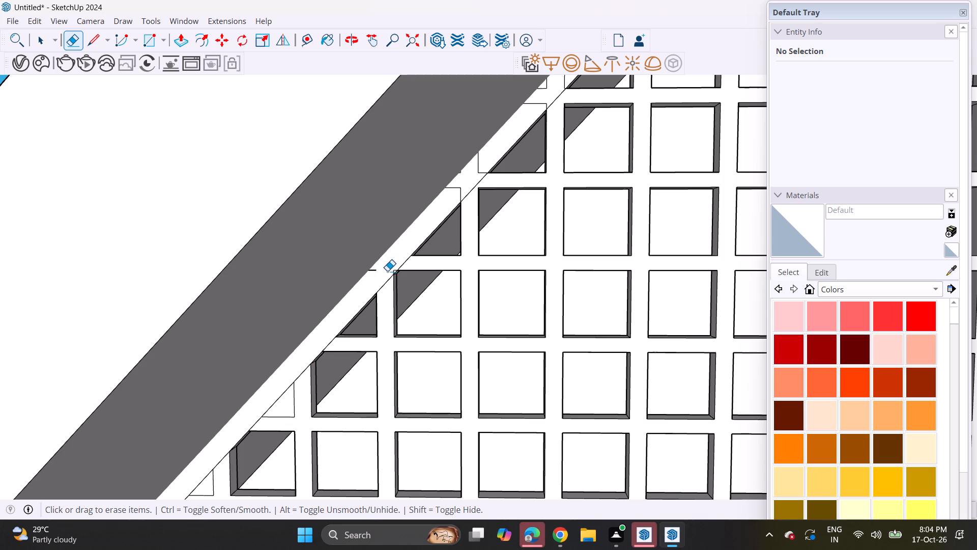
Erase the hole outlines crossing the frame band around the middle of the gable screen's slope.
middle_drag(387, 261, 240, 445)
drag(311, 386, 311, 372)
key(ctrl+z)
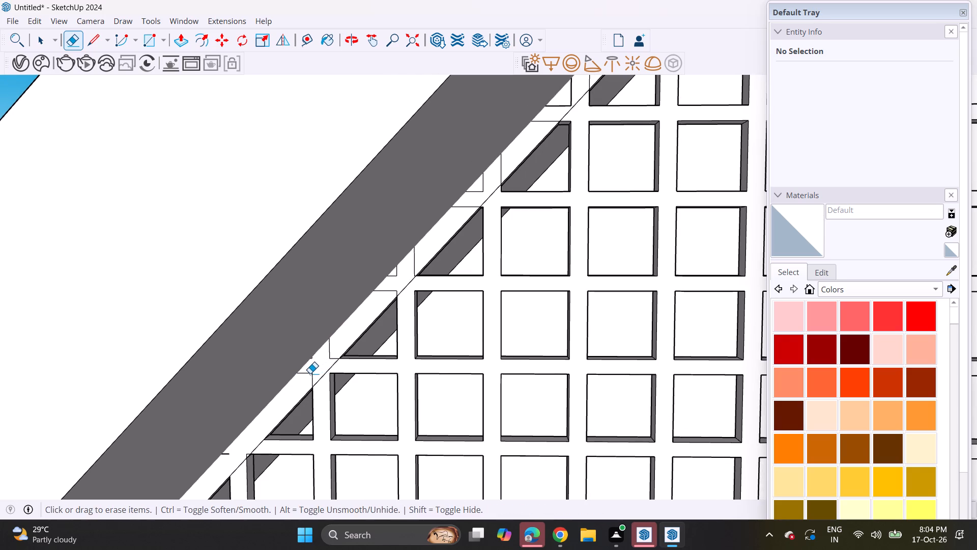
drag(310, 373, 450, 225)
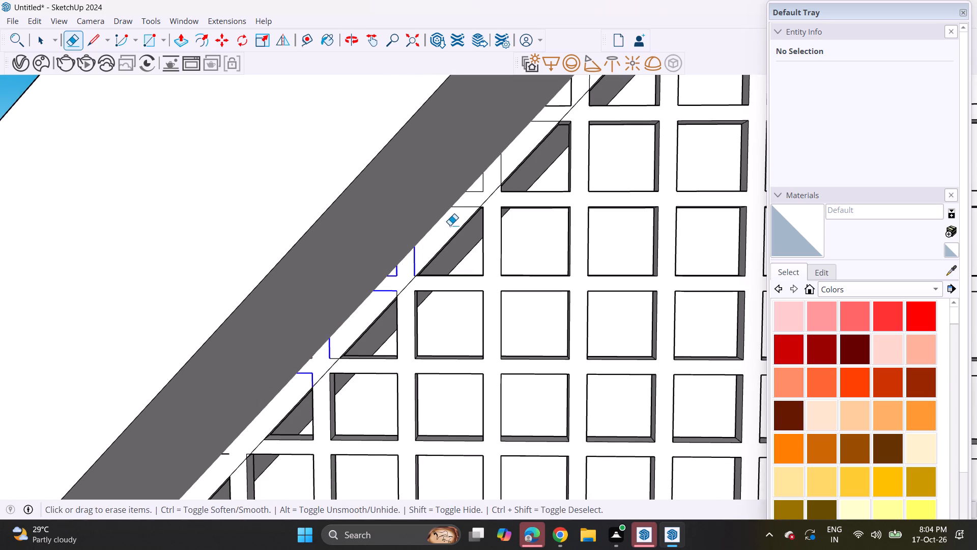
drag(450, 225, 505, 156)
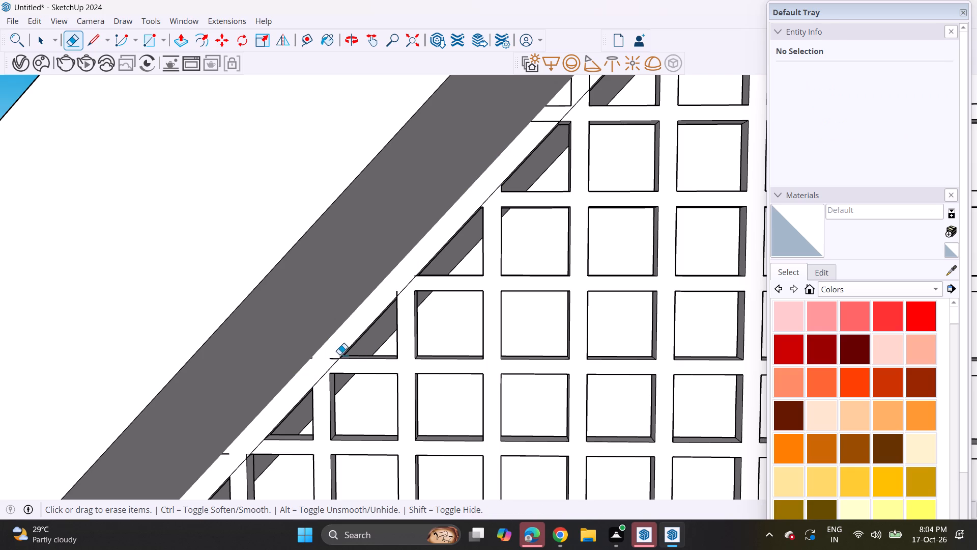
drag(327, 361, 341, 347)
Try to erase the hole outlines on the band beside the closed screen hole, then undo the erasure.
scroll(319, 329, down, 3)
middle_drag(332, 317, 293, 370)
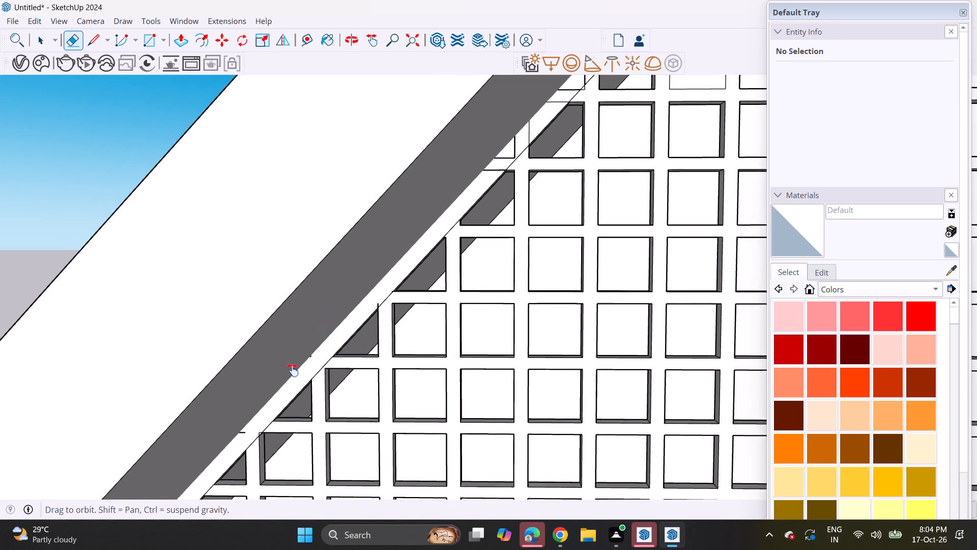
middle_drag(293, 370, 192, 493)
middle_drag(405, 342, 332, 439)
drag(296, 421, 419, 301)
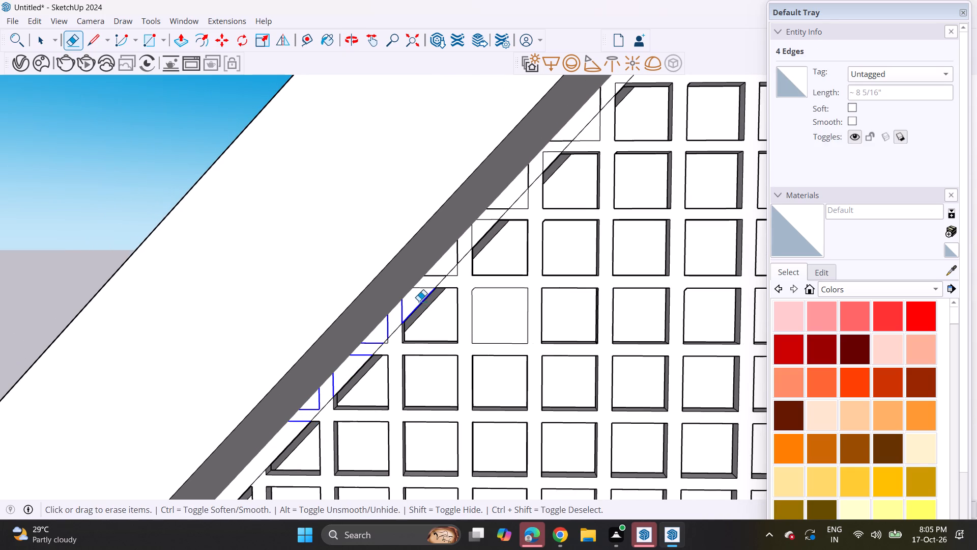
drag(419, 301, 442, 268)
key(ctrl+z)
Erase the hole outlines crossing the frame band beside and above the closed screen hole, keeping the openings' own edges.
scroll(413, 300, up, 3)
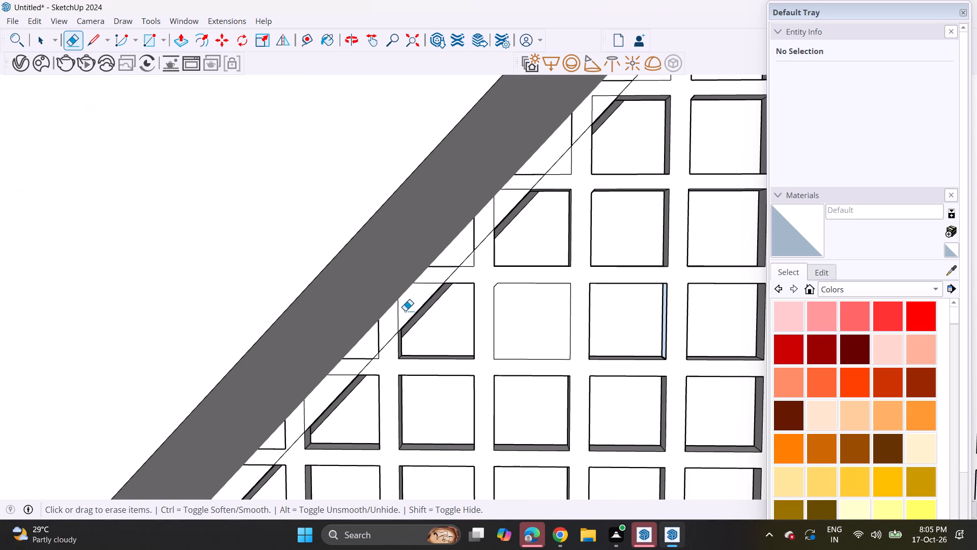
drag(405, 311, 348, 363)
drag(350, 362, 263, 461)
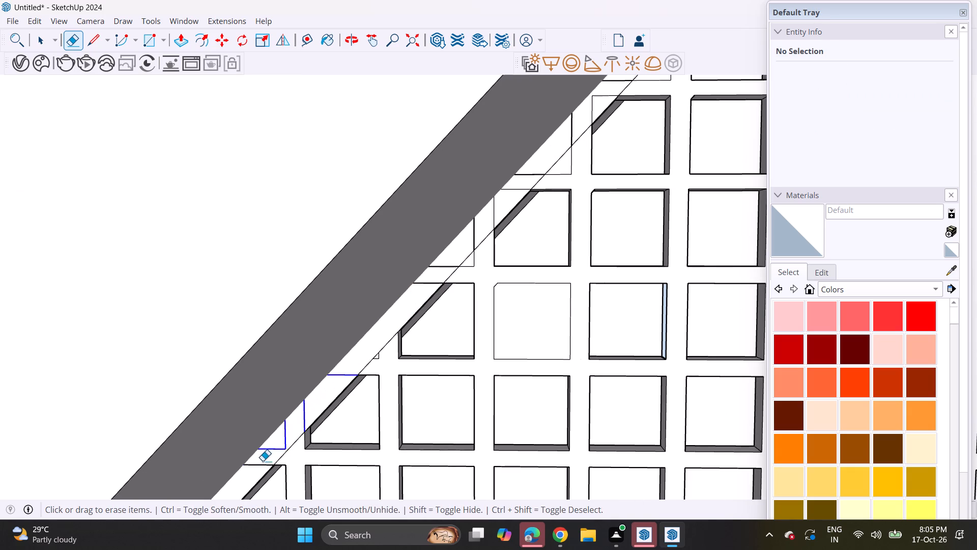
drag(263, 461, 245, 475)
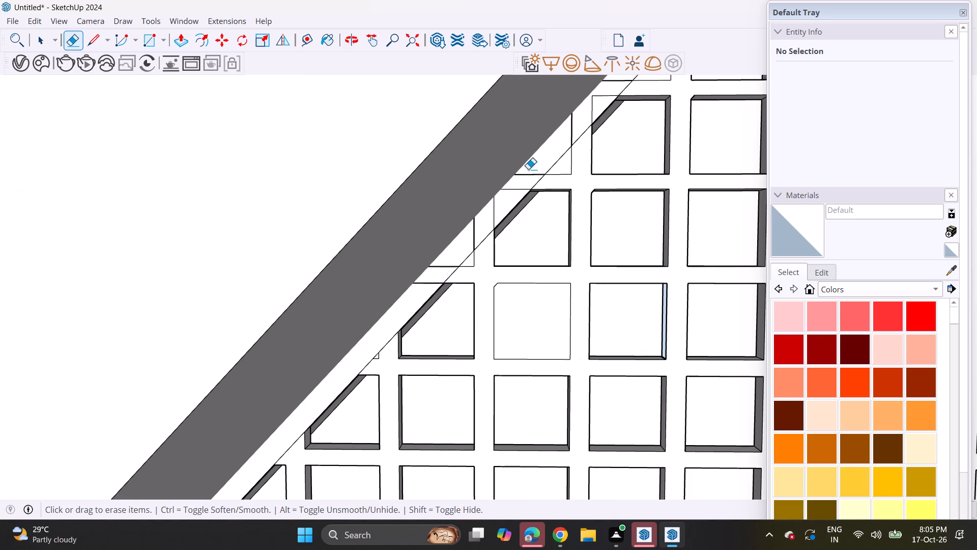
drag(528, 169, 524, 179)
drag(517, 186, 511, 193)
drag(497, 202, 484, 223)
drag(471, 234, 461, 249)
drag(446, 264, 443, 268)
drag(443, 268, 437, 278)
drag(426, 283, 424, 290)
drag(458, 253, 471, 239)
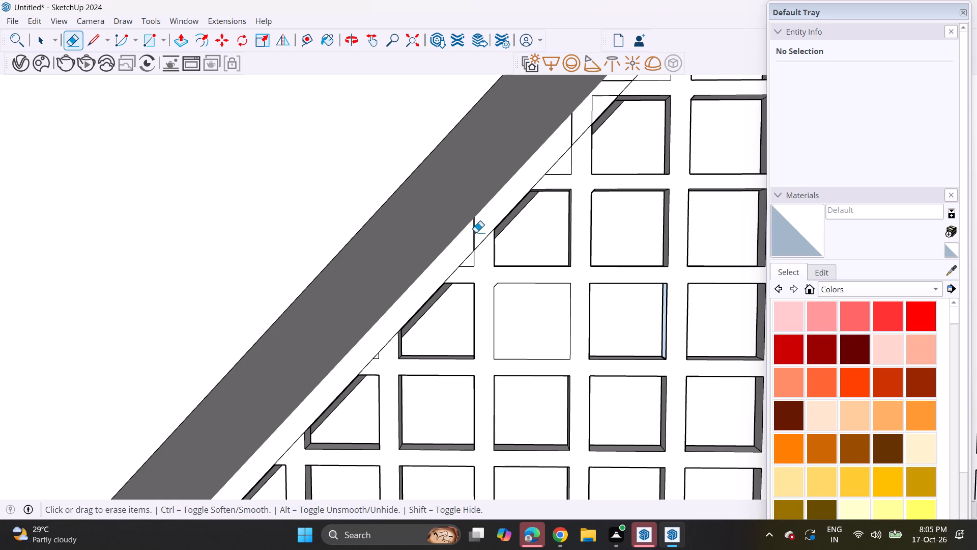
click(476, 232)
Erase the hole outlines crossing the frame band on the upper stretch of the gable screen's slope.
scroll(476, 232, down, 2)
shift+middle_drag(487, 211, 307, 444)
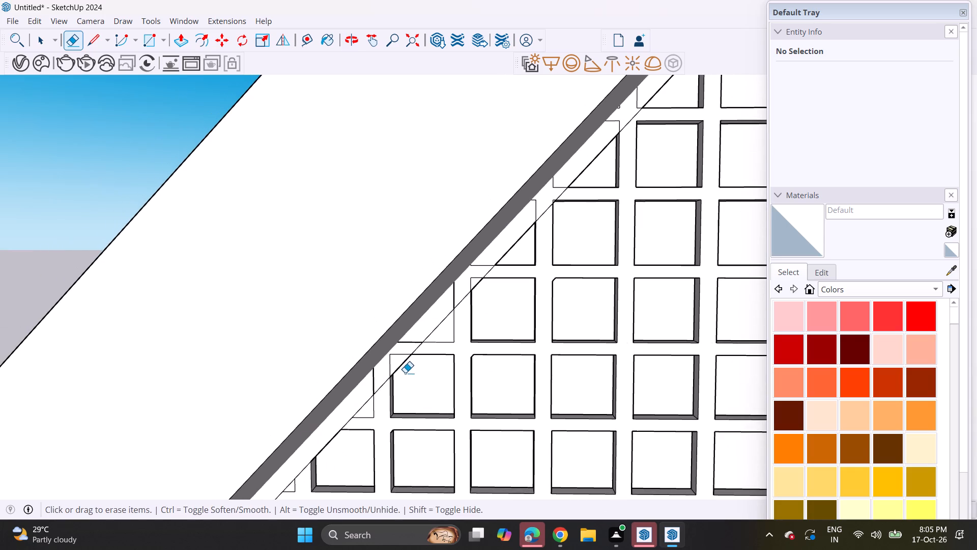
drag(363, 386, 412, 335)
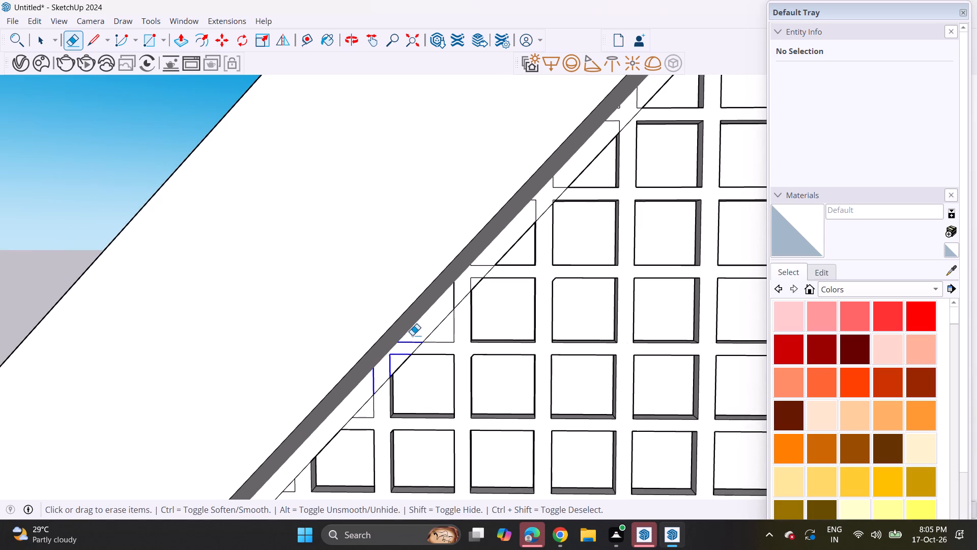
drag(412, 335, 418, 331)
drag(460, 290, 484, 263)
drag(484, 263, 444, 307)
Erase the remaining hole outlines crossing the frame band from the gable screen's peak down past its top rows.
shift+middle_drag(525, 242, 436, 360)
shift+middle_drag(437, 360, 466, 102)
shift+scroll(437, 357, up, 1)
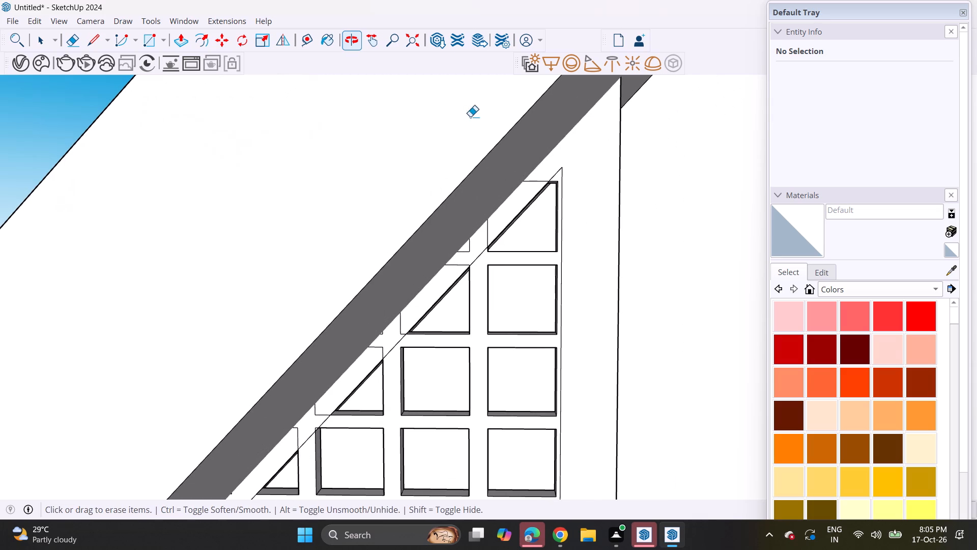
drag(543, 177, 536, 183)
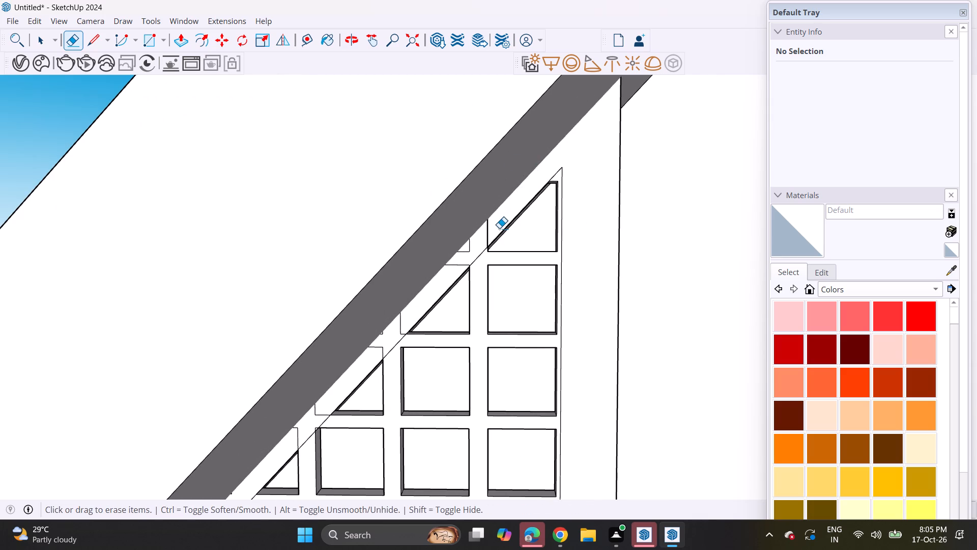
click(499, 228)
drag(495, 223, 466, 257)
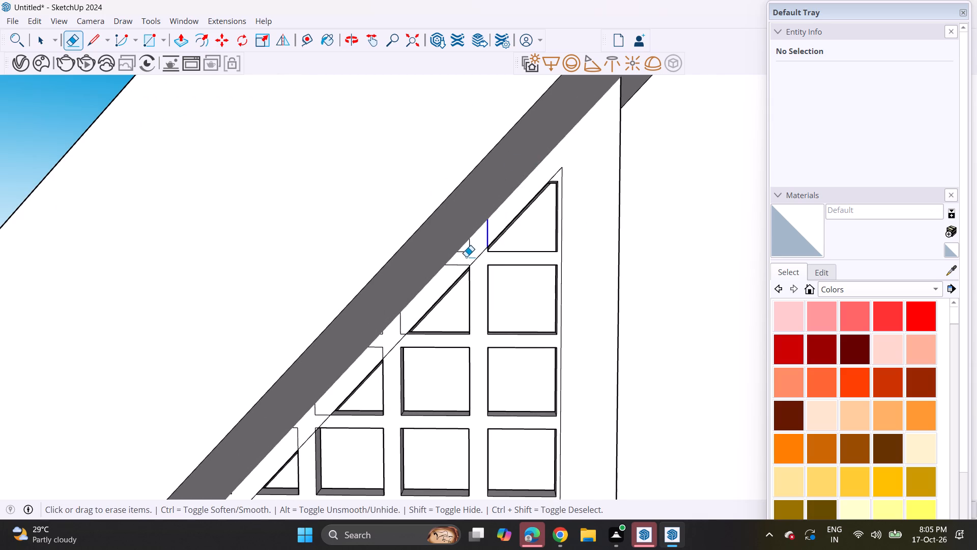
drag(466, 257, 358, 369)
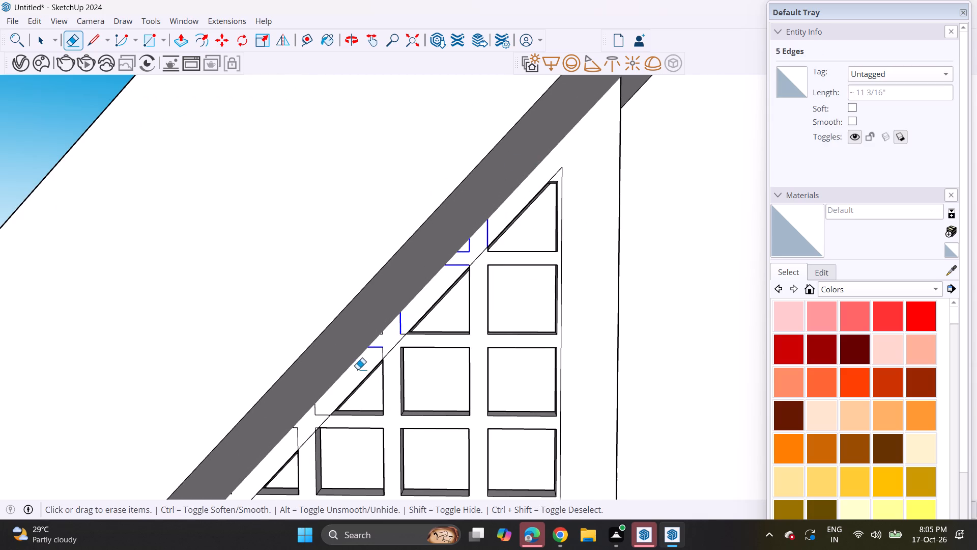
drag(358, 369, 284, 443)
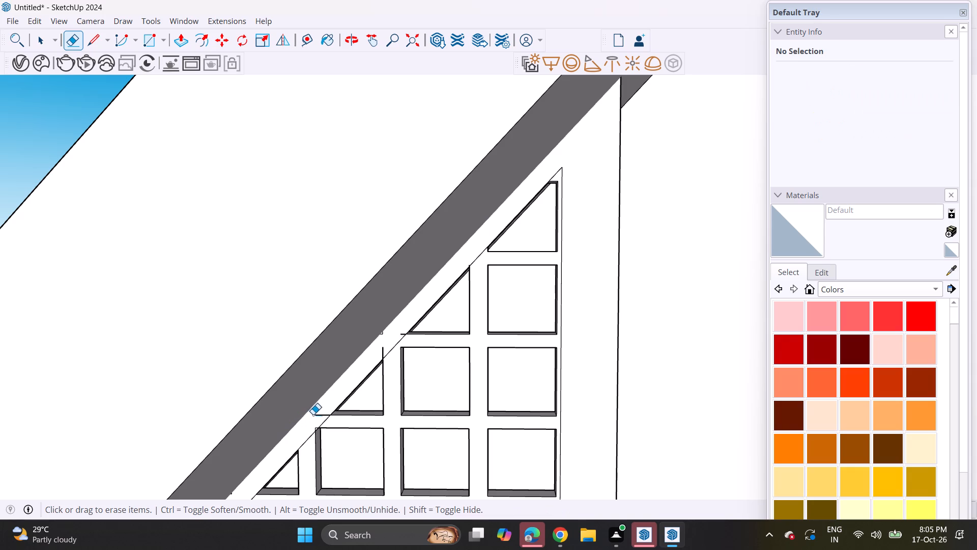
click(314, 411)
click(314, 418)
drag(321, 407, 315, 424)
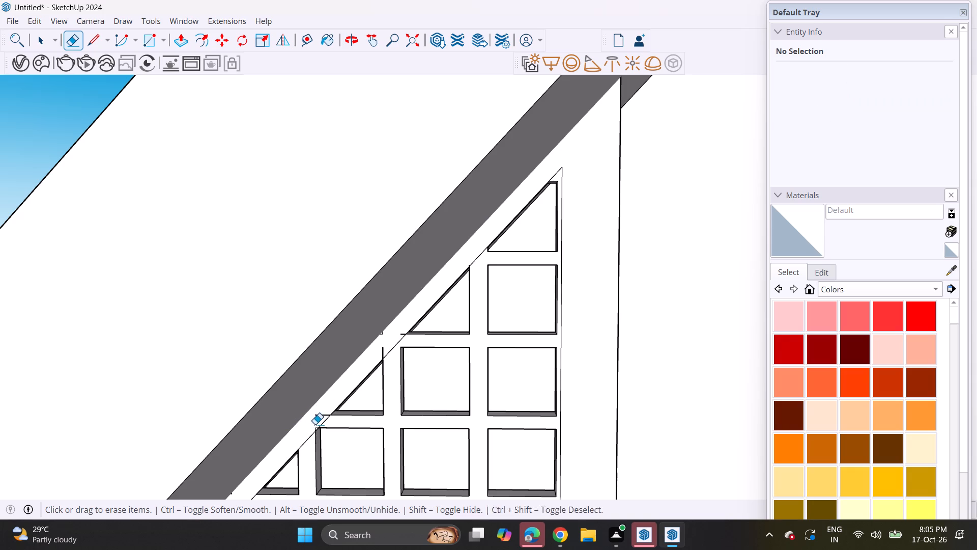
drag(315, 424, 315, 425)
Draw a plinth line across the front and side faces of the ground-floor corner pier, just above its base.
scroll(312, 396, down, 10)
shift+middle_drag(438, 397, 552, 71)
scroll(553, 68, down, 3)
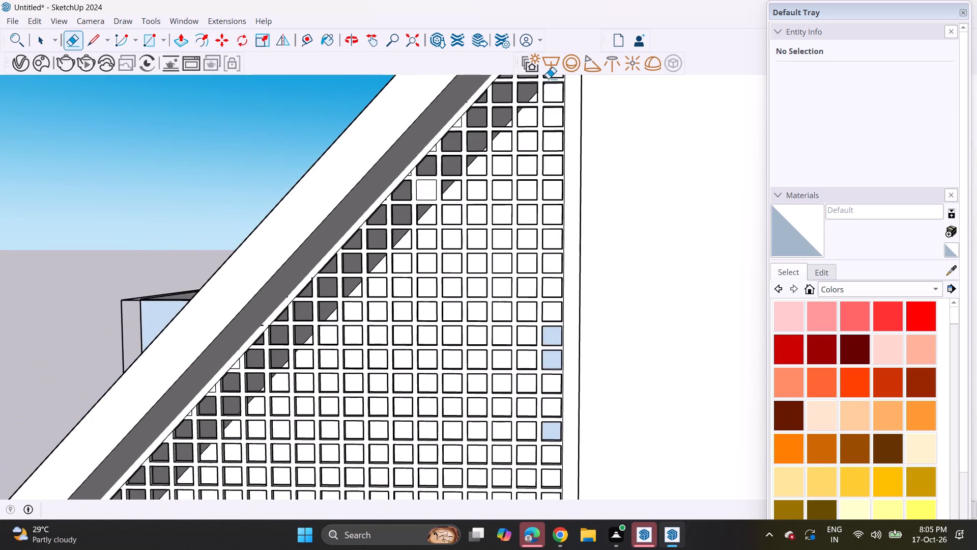
scroll(548, 78, down, 20)
shift+middle_drag(550, 384, 465, 183)
scroll(465, 183, down, 3)
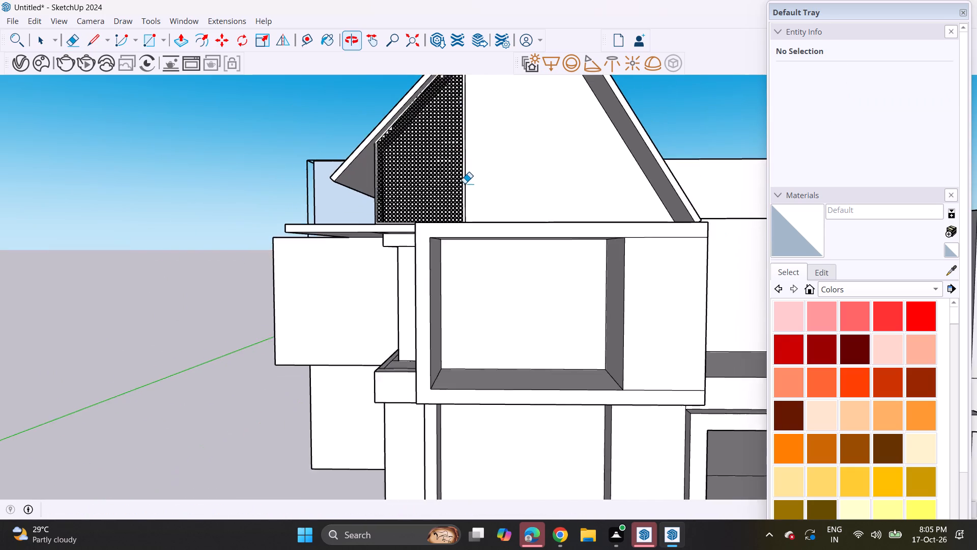
scroll(465, 183, down, 3)
shift+middle_drag(495, 275, 429, 233)
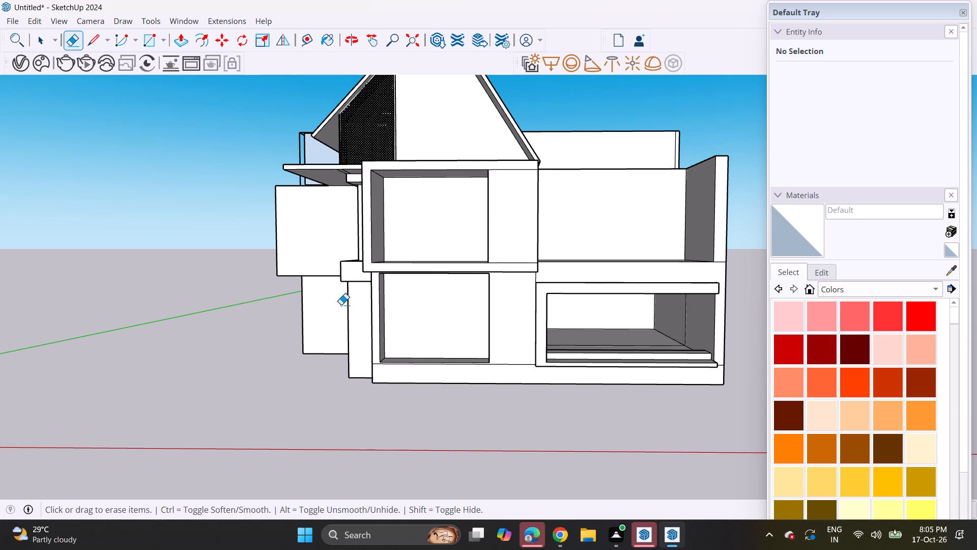
middle_drag(313, 305, 479, 314)
scroll(366, 366, up, 6)
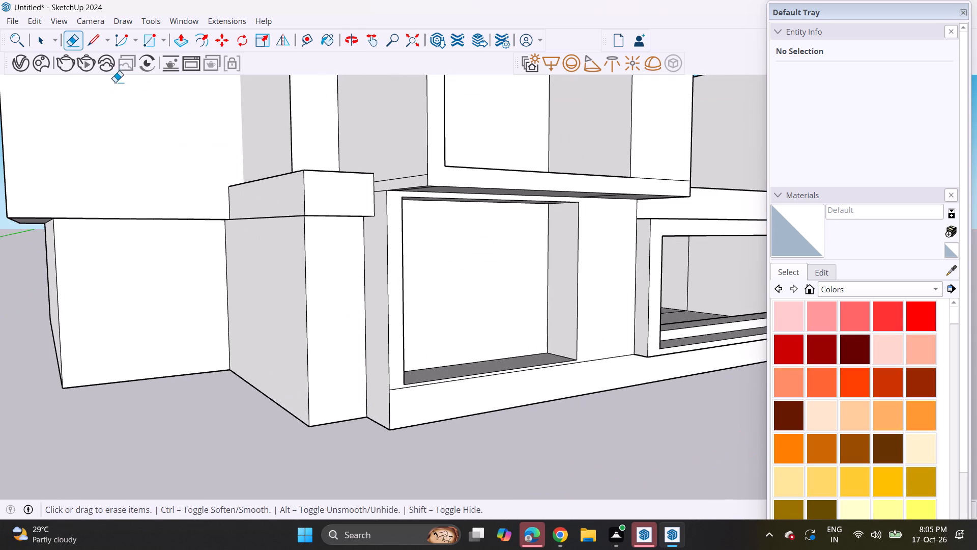
click(84, 38)
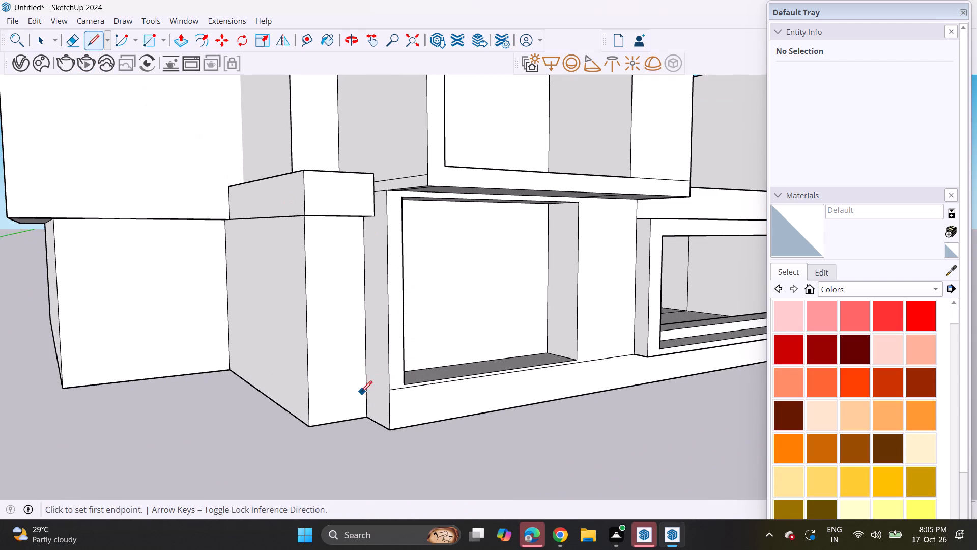
click(364, 383)
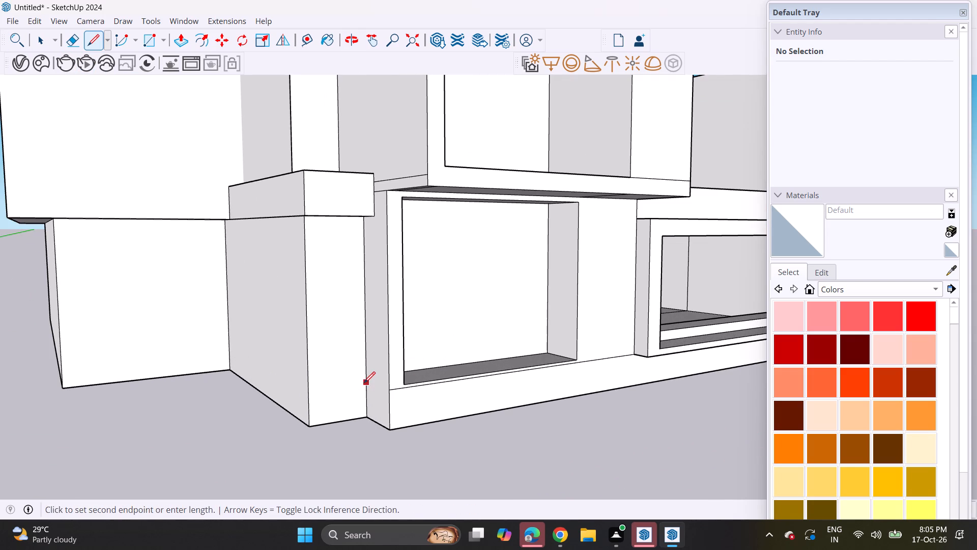
click(308, 386)
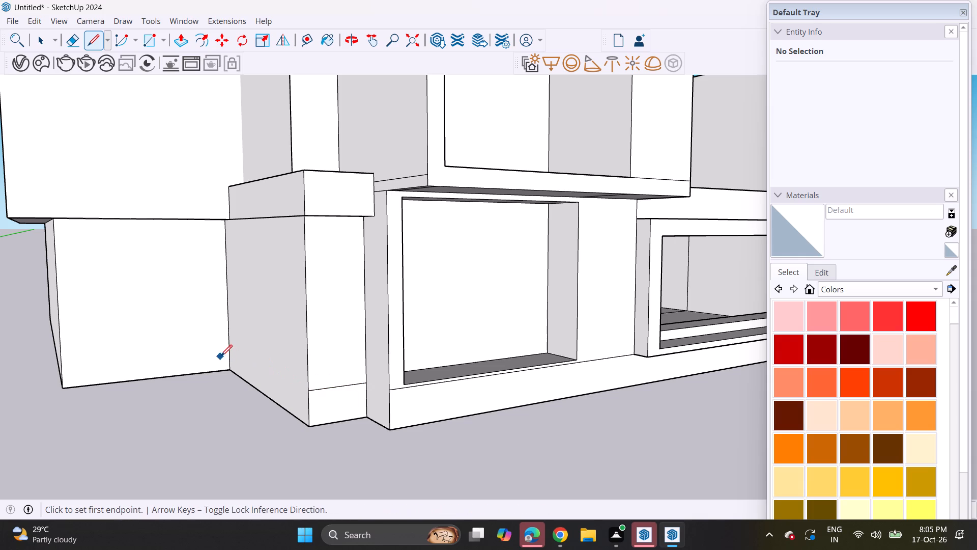
click(305, 390)
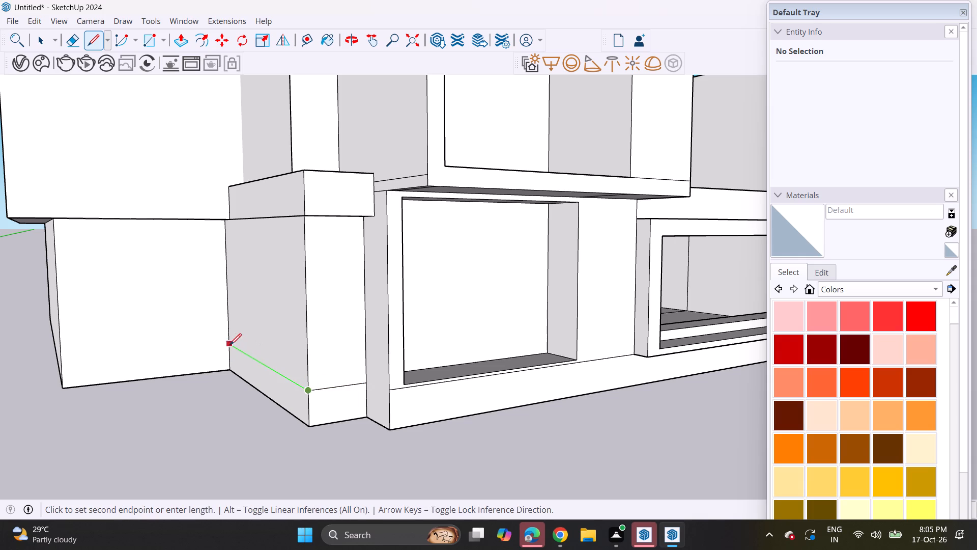
click(225, 344)
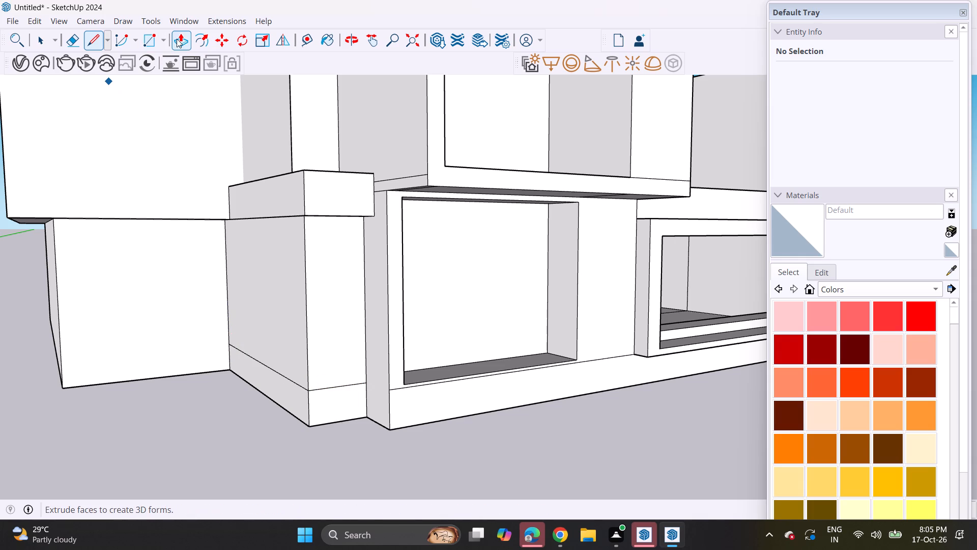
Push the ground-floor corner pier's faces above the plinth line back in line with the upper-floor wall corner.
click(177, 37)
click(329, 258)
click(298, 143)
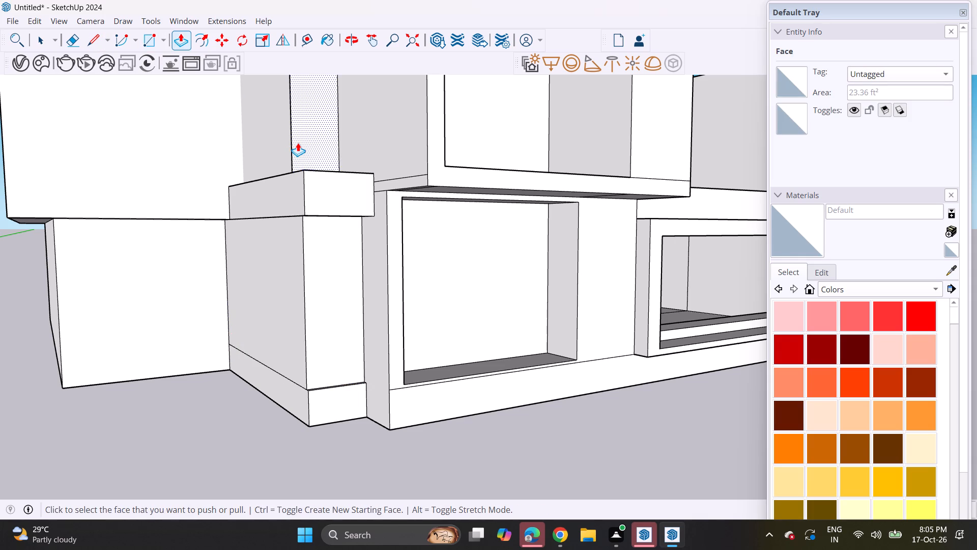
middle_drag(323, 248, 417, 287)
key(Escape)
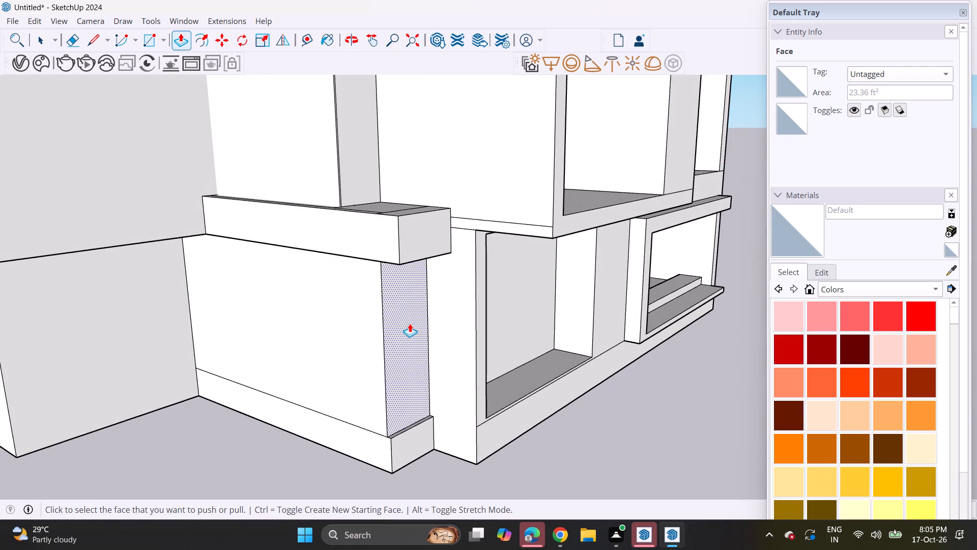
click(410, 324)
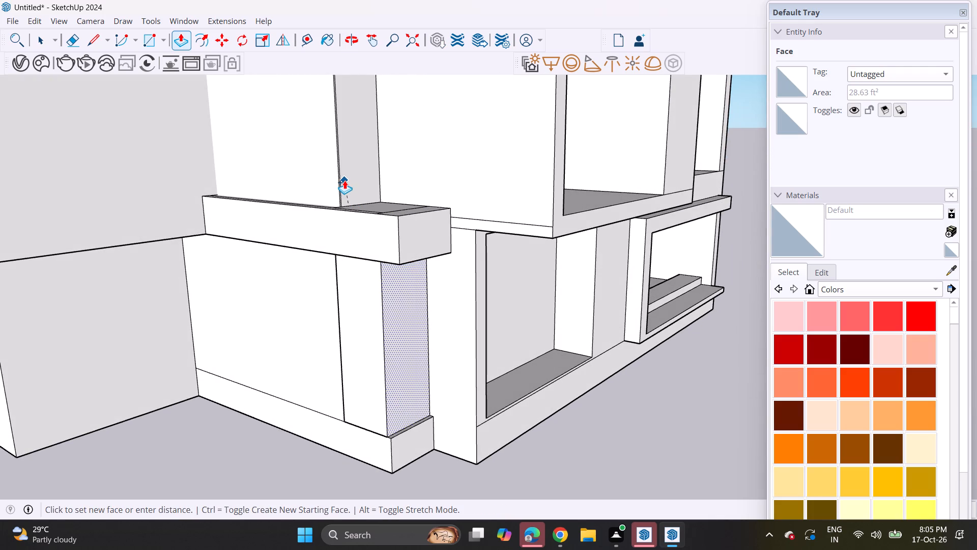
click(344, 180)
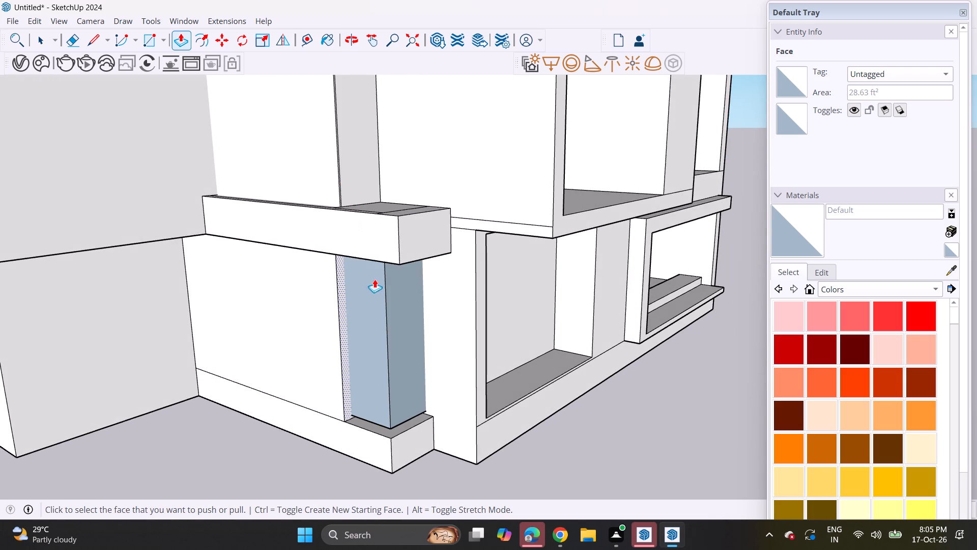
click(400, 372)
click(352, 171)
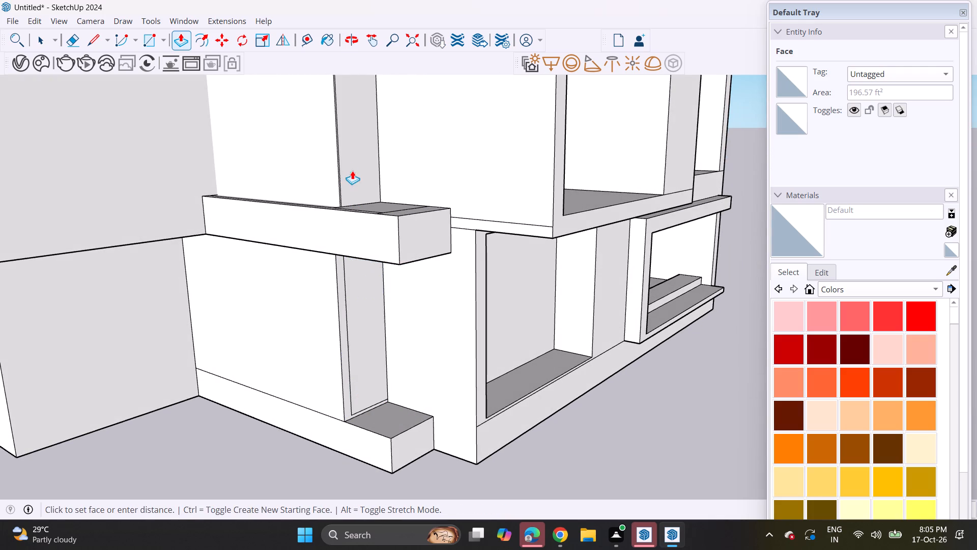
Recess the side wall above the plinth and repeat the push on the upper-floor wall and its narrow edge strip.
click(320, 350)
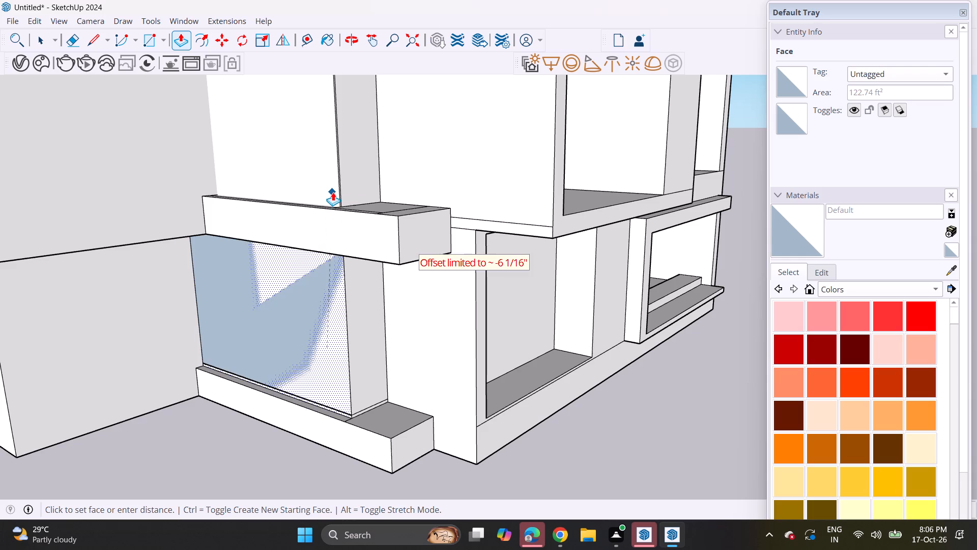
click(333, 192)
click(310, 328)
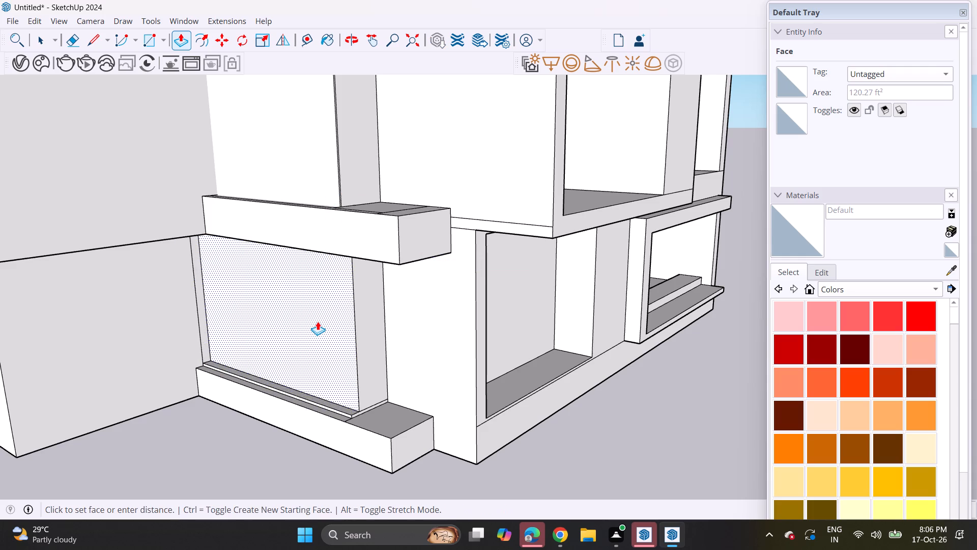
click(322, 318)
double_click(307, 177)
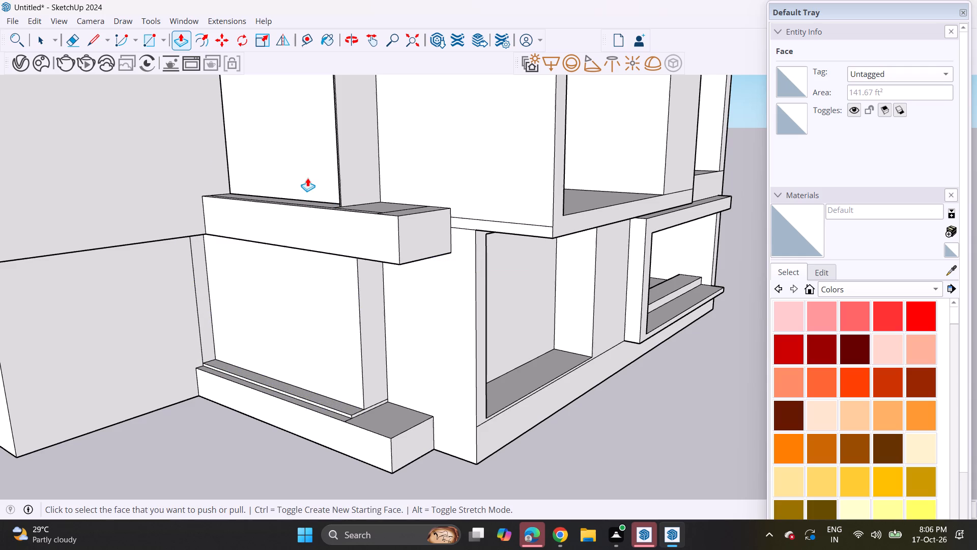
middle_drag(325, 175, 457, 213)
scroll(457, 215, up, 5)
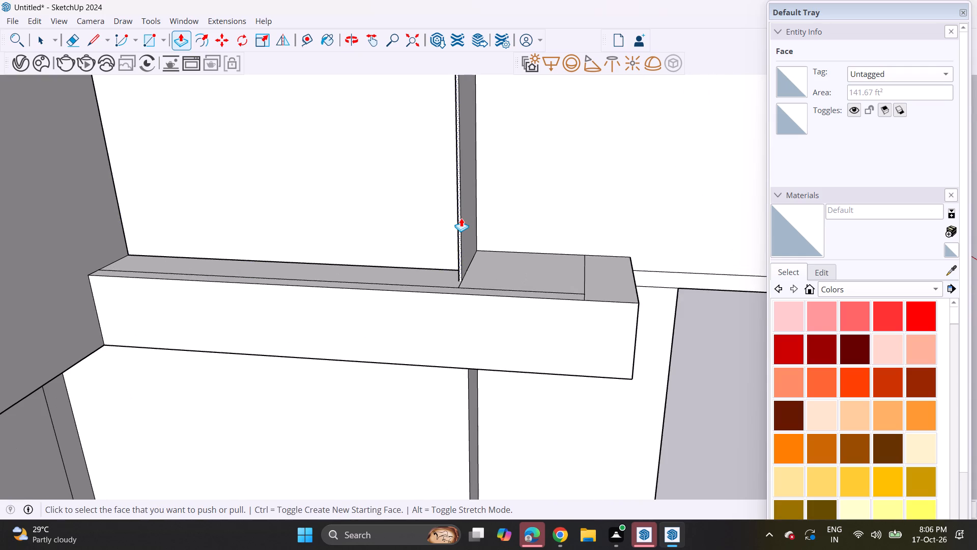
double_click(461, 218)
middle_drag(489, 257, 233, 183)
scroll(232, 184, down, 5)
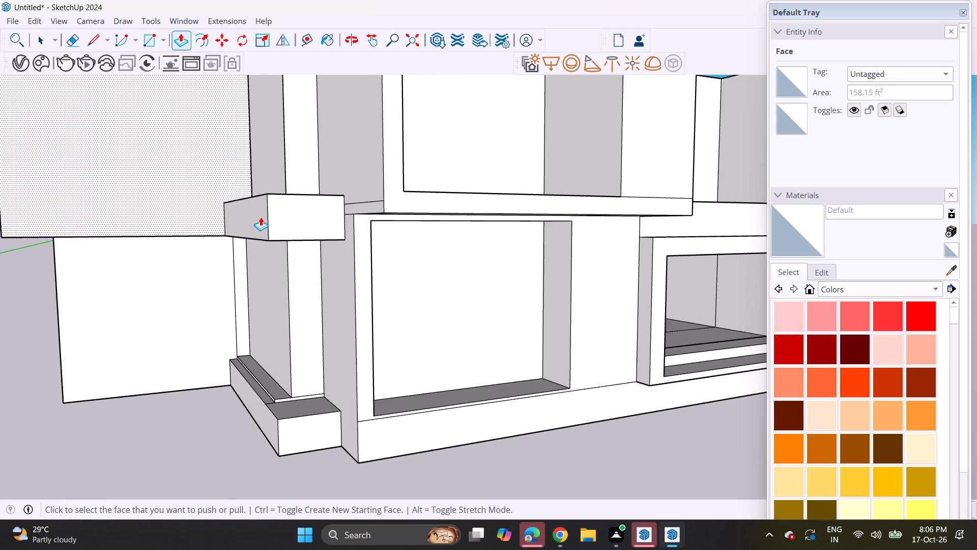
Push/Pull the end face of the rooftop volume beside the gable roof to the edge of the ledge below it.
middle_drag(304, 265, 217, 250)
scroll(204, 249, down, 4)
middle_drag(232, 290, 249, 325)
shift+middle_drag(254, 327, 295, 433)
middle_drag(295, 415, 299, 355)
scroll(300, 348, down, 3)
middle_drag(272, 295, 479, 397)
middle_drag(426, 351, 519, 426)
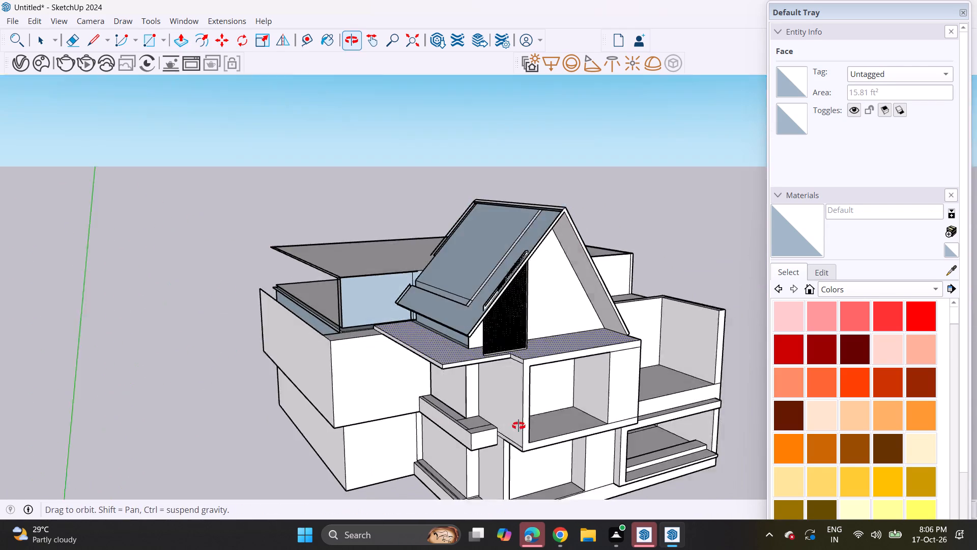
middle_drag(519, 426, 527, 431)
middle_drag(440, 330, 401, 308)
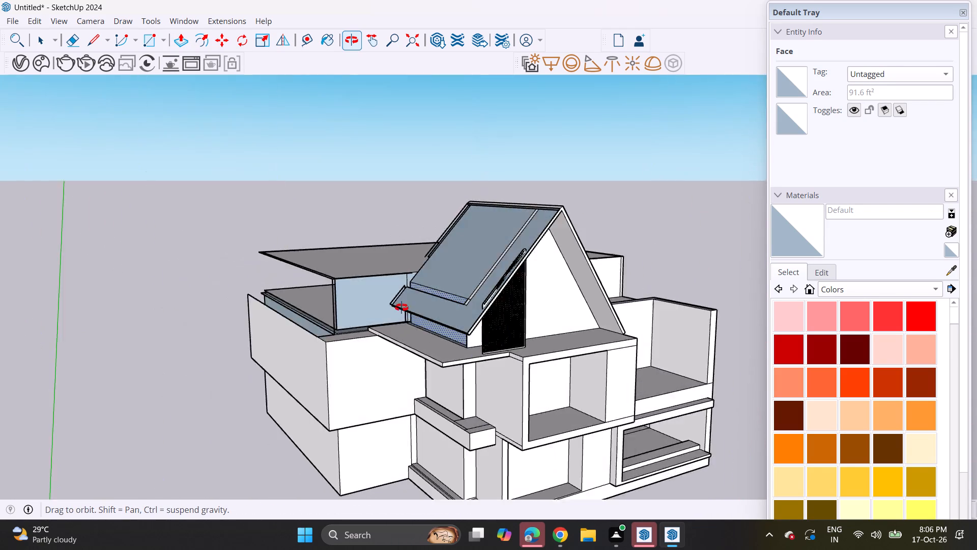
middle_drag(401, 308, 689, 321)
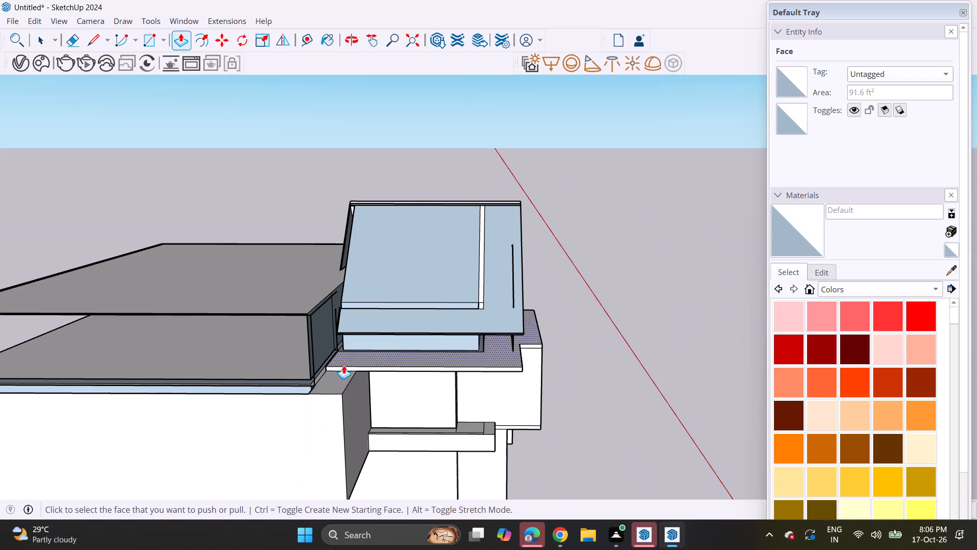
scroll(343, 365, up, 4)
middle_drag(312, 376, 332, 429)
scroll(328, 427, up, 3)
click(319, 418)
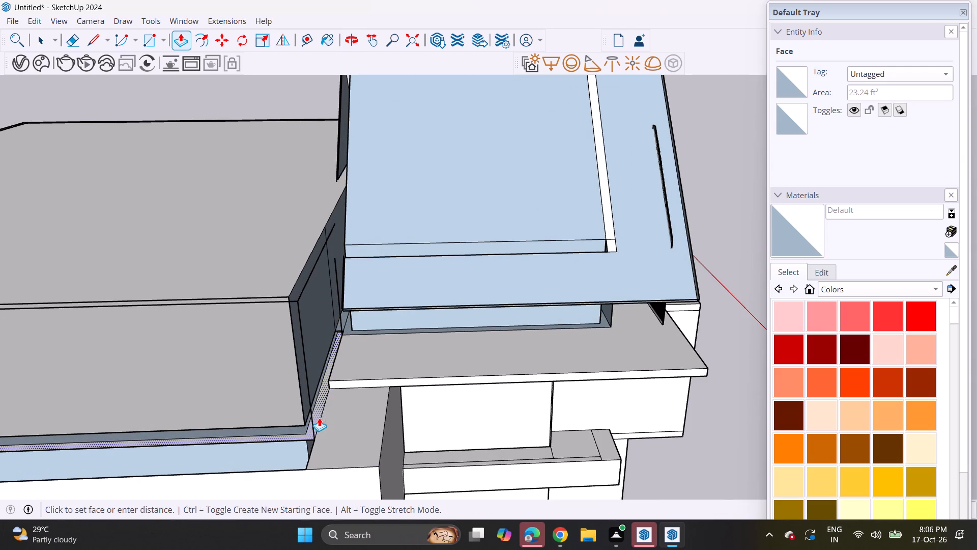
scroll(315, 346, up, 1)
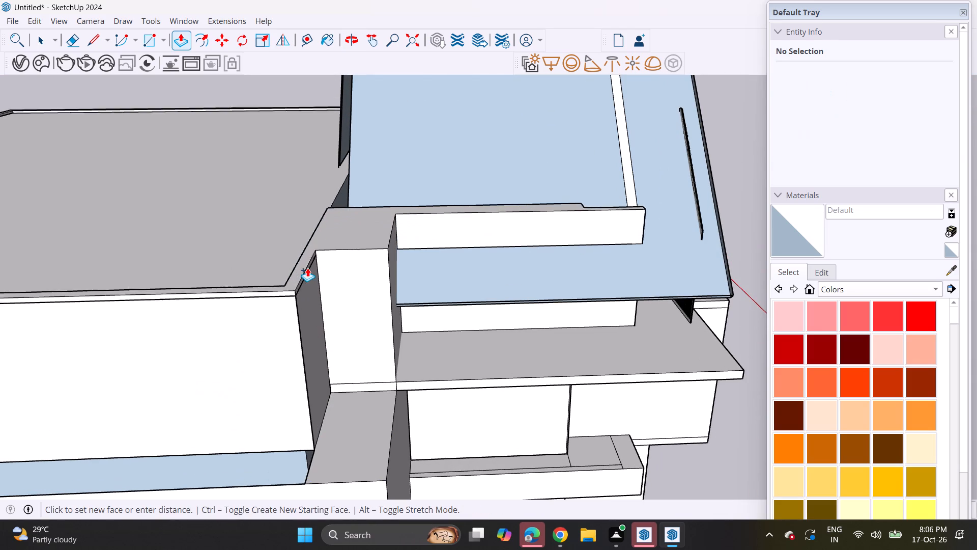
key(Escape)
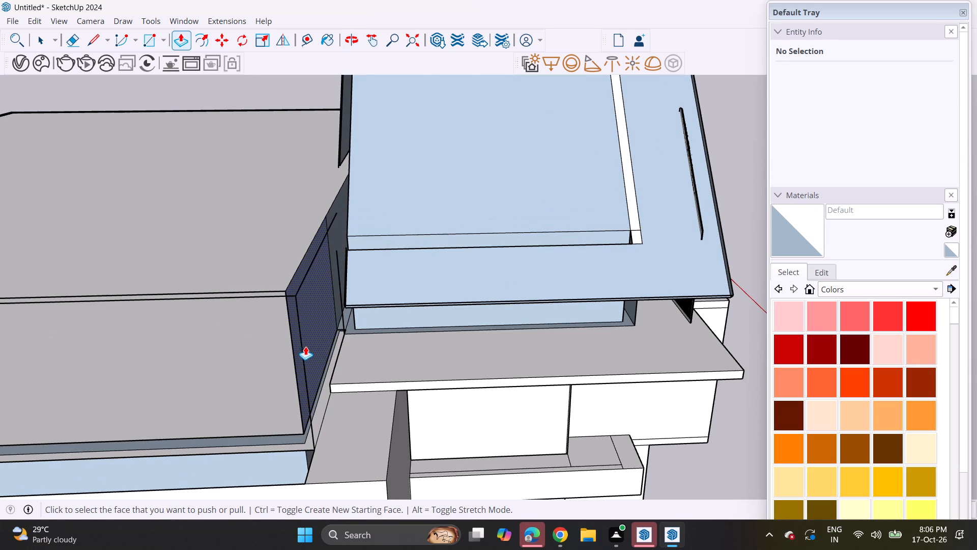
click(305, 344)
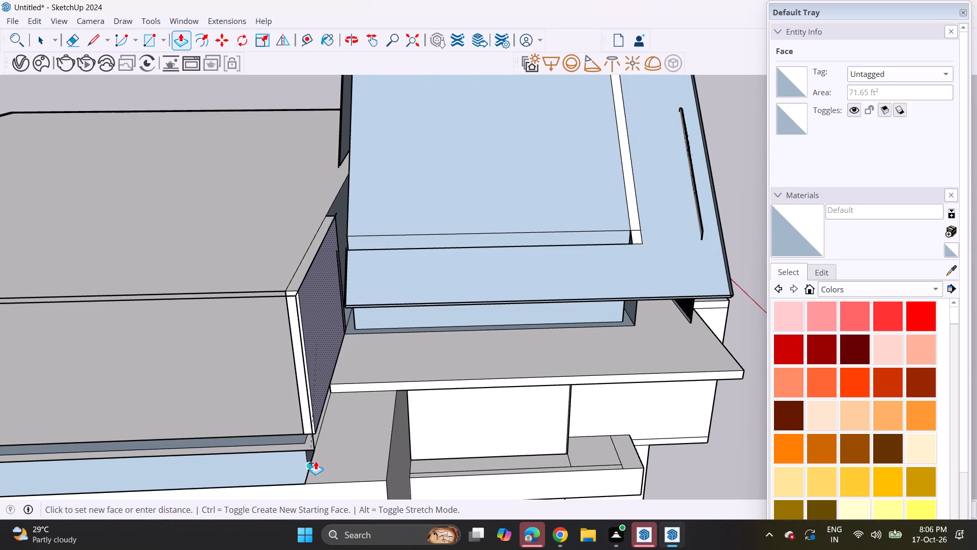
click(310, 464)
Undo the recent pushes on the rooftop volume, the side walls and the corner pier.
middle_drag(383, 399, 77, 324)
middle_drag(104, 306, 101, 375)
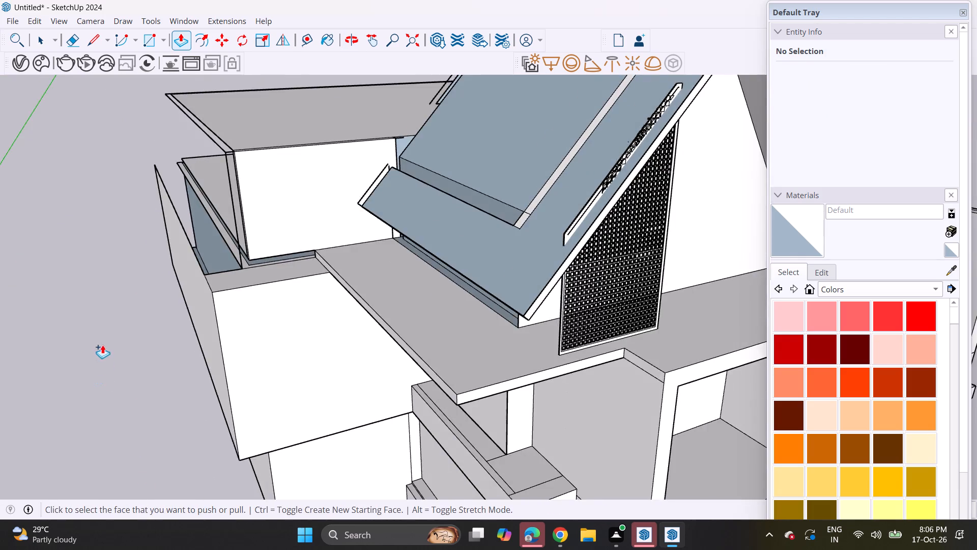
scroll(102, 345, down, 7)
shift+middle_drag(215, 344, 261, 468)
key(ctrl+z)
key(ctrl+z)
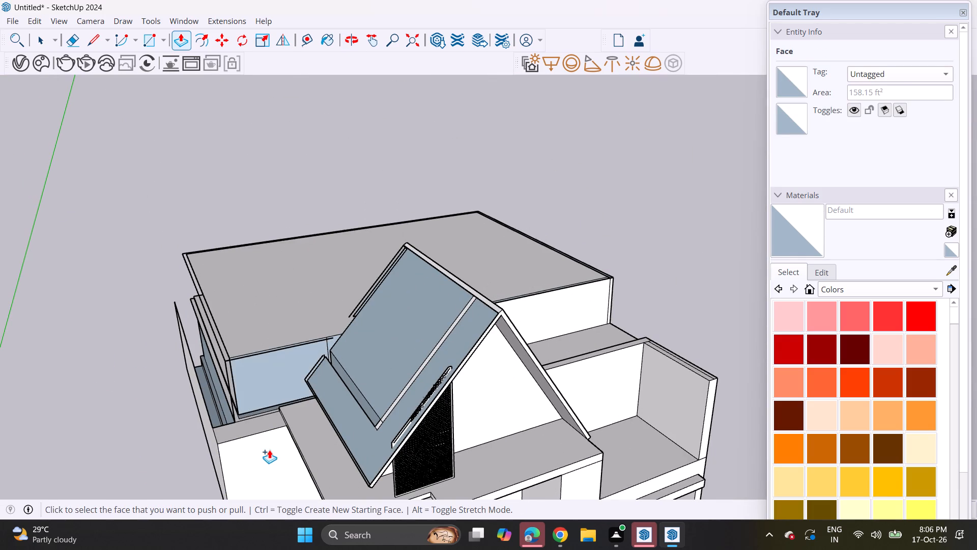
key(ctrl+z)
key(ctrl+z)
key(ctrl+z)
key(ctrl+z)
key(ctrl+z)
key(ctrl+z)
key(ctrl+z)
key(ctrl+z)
Continue undoing past the corner pier's plinth line and into the latest edge erasures on the gable screen's frame.
scroll(690, 411, down, 1)
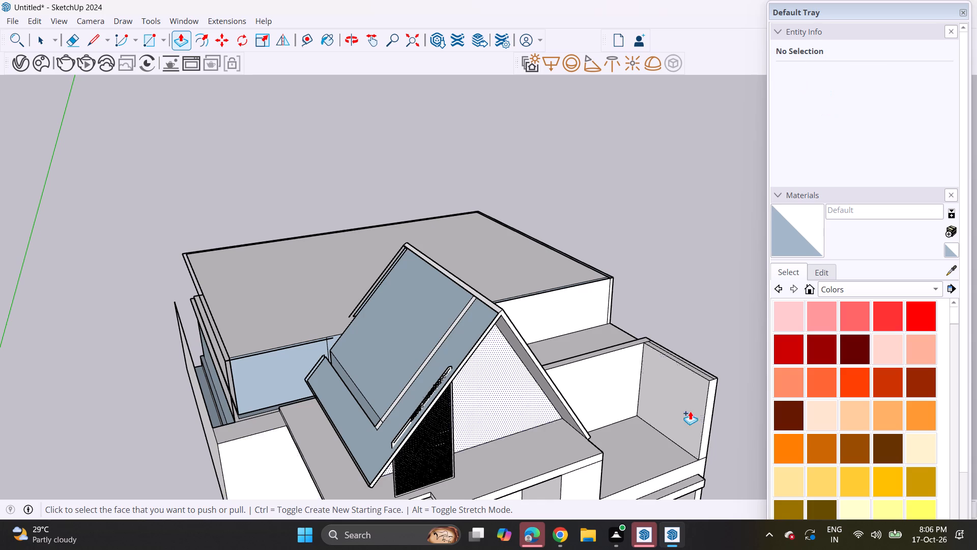
scroll(690, 411, down, 2)
middle_drag(675, 405, 463, 265)
shift+middle_drag(483, 376, 414, 188)
shift+scroll(429, 237, up, 1)
middle_drag(388, 186, 476, 219)
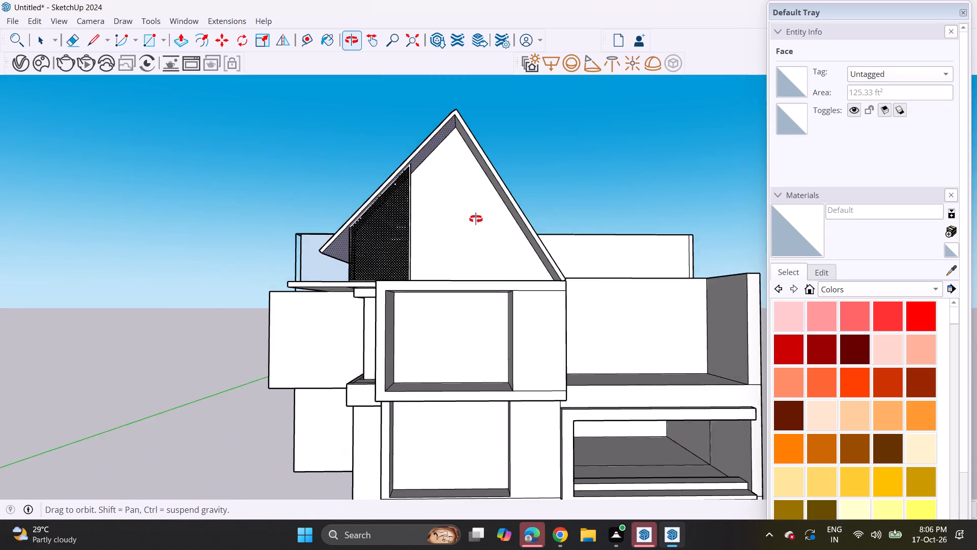
middle_drag(476, 219, 530, 264)
shift+middle_drag(530, 265, 510, 192)
key(ctrl+z)
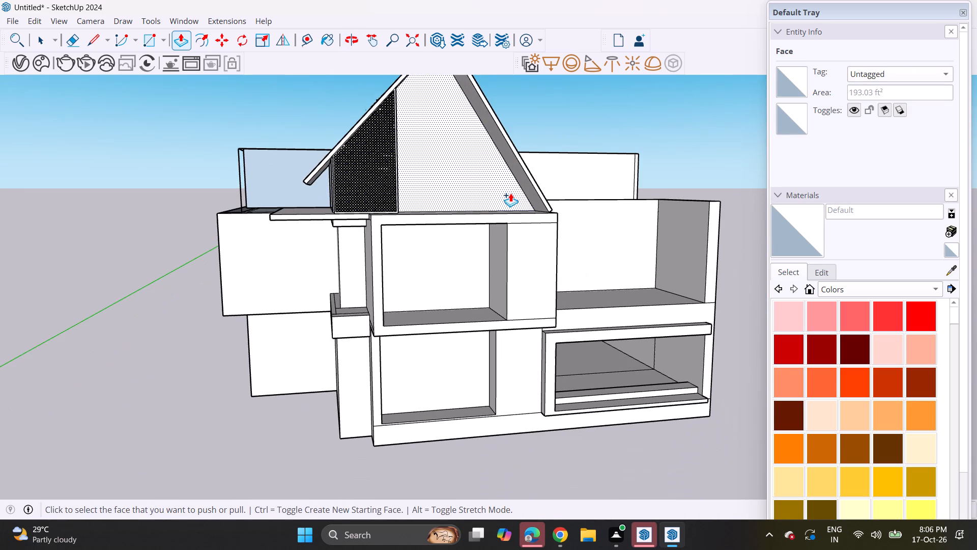
key(ctrl+z)
key(ctrl+z)
key(ctrl+z)
key(ctrl+z)
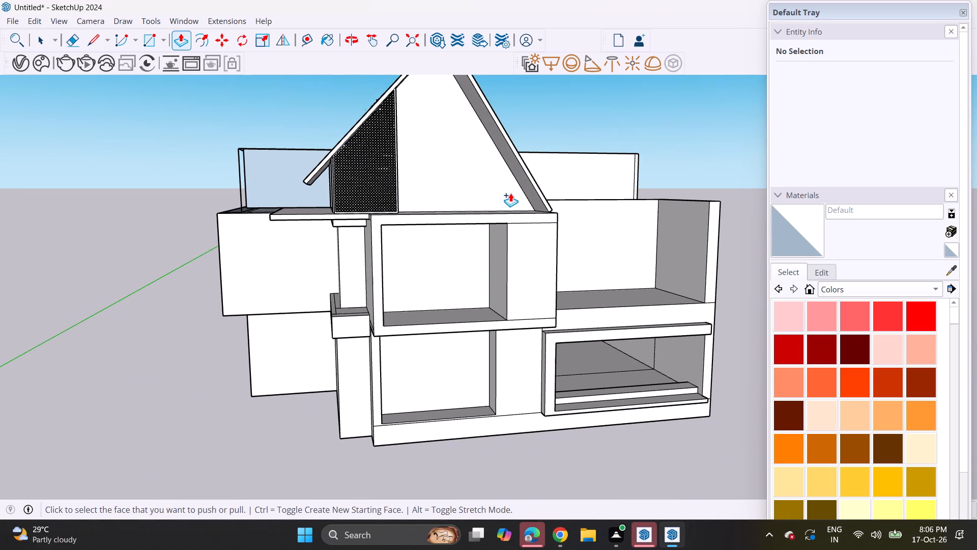
key(ctrl+z)
key(ctrl+z)
key(ctrl+z)
key(ctrl+z)
key(ctrl+z)
key(ctrl+z)
key(ctrl+z)
key(ctrl+z)
key(ctrl+z)
Undo the erasures along the gable screen's slope to restore the hole outlines crossing its frame band.
scroll(386, 117, up, 19)
key(ctrl+z)
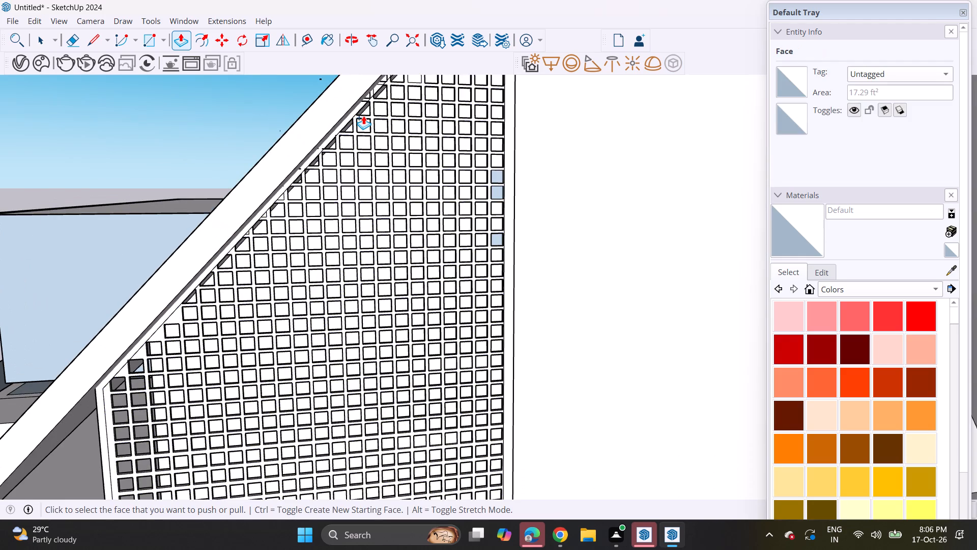
key(ctrl+z)
key(ctrl+z)
key(ctrl+z)
key(ctrl+z)
key(ctrl+z)
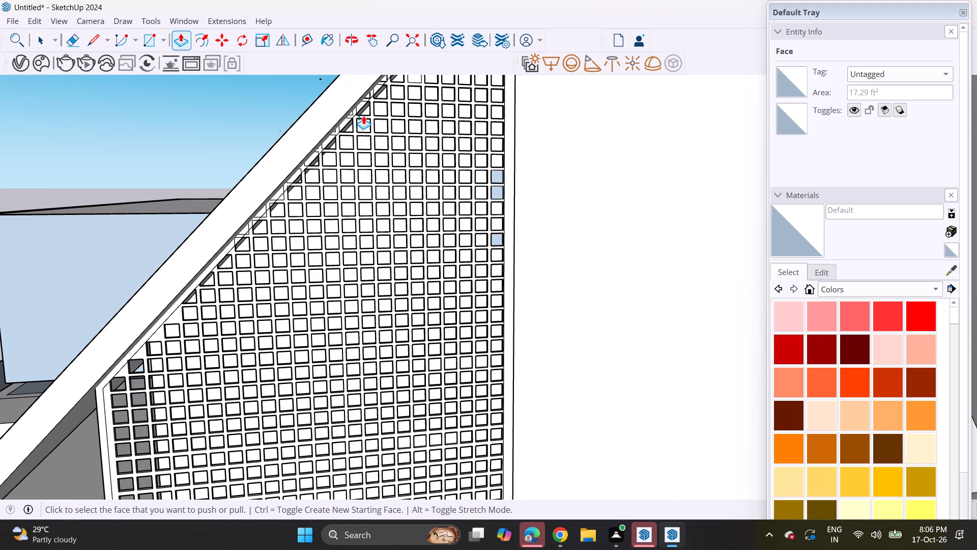
key(ctrl+z)
key(ctrl+z)
key(ctrl+z)
key(ctrl+z)
key(ctrl+z)
key(ctrl+z)
key(ctrl+z)
key(ctrl+z)
key(ctrl+z)
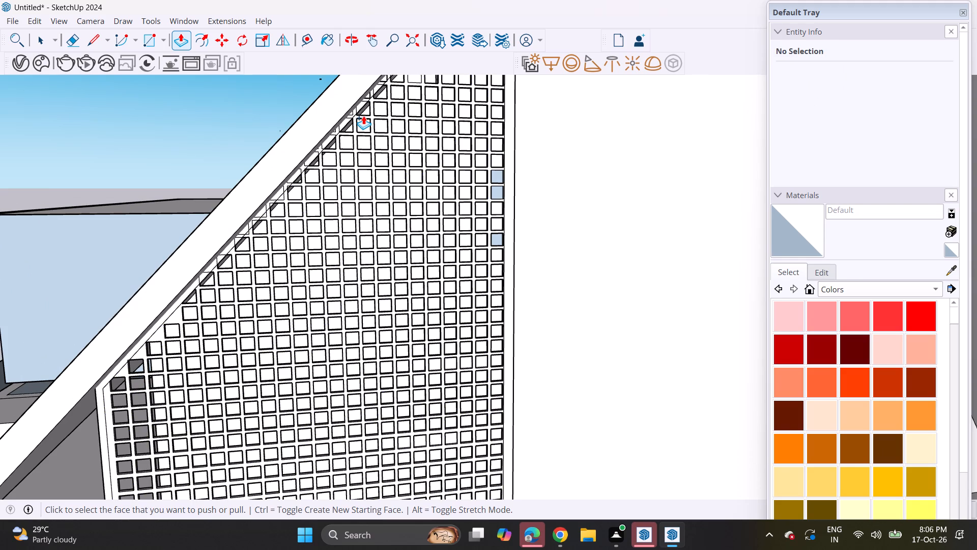
key(ctrl+z)
key(ctrl+z)
key(ctrl+z)
Continue undoing through the earlier edge erasures along the gable screen's sloping frame.
scroll(363, 116, down, 11)
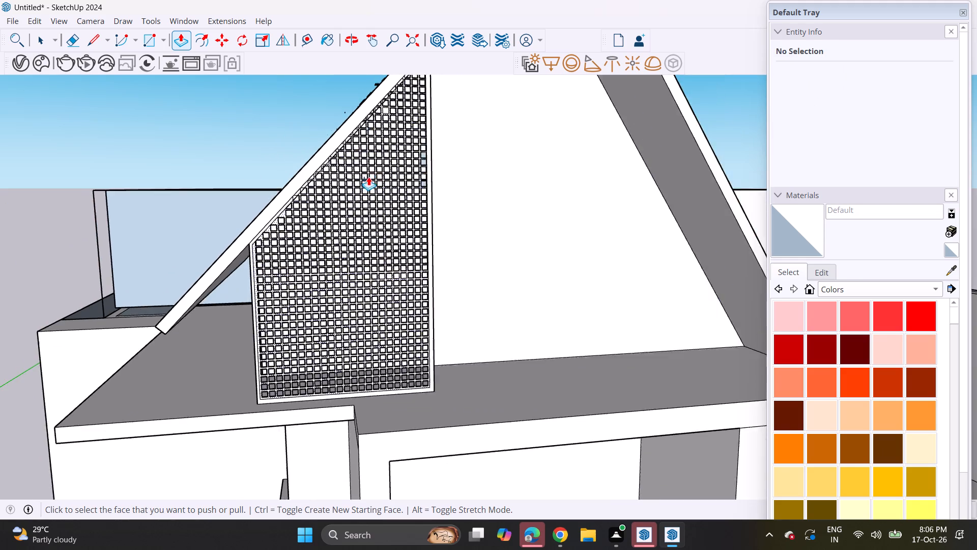
scroll(368, 177, down, 10)
key(ctrl+z)
key(ctrl+z)
key(ctrl+z)
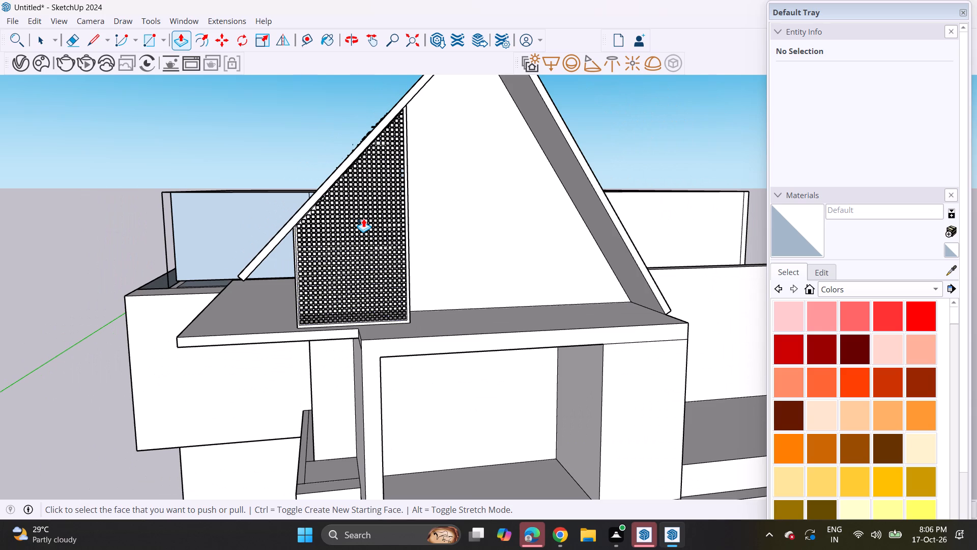
key(ctrl+z)
key(ctrl+z)
key(ctrl+z)
key(ctrl+z)
key(ctrl+z)
key(space)
key(ctrl+z)
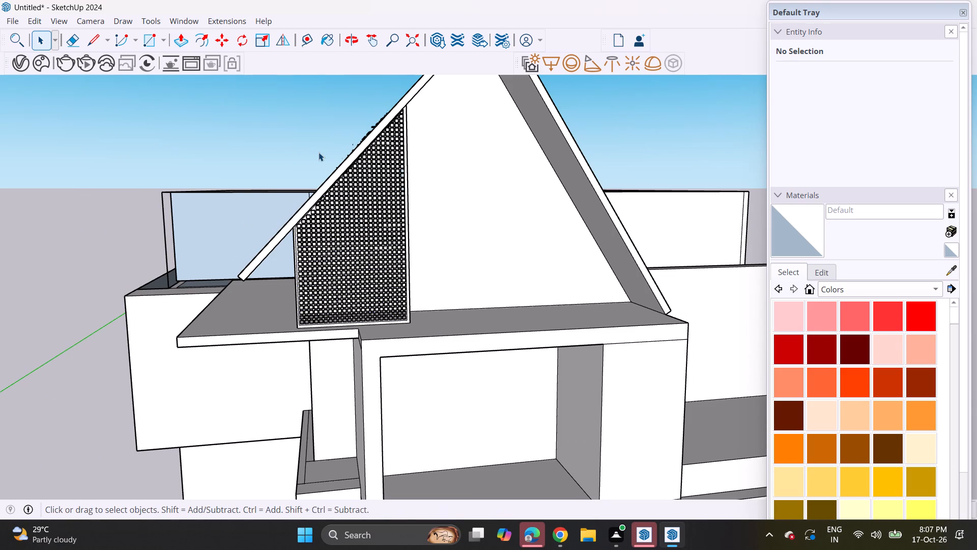
key(ctrl+z)
key(ctrl+z)
key(ctrl+z)
key(ctrl+z)
key(ctrl+z)
text(zzz)
key(space)
key(ctrl+z)
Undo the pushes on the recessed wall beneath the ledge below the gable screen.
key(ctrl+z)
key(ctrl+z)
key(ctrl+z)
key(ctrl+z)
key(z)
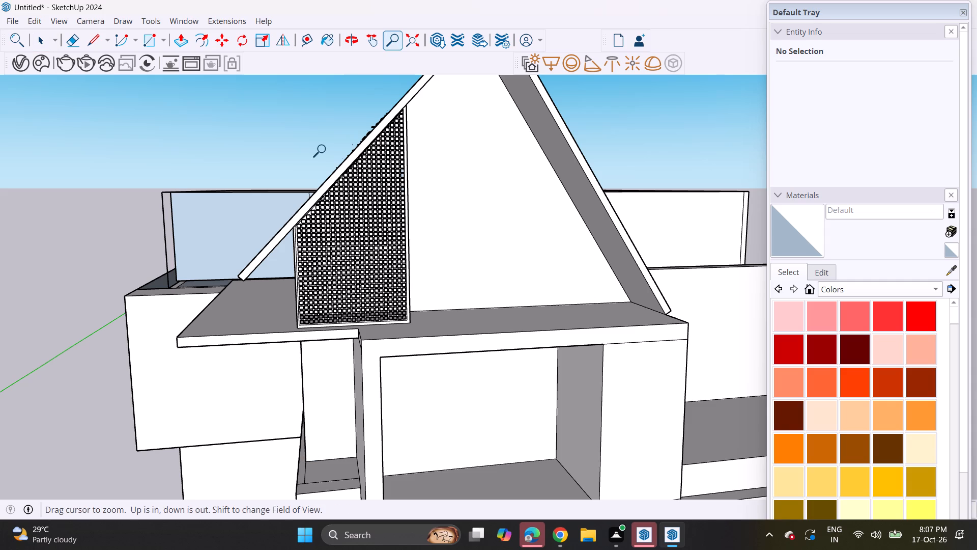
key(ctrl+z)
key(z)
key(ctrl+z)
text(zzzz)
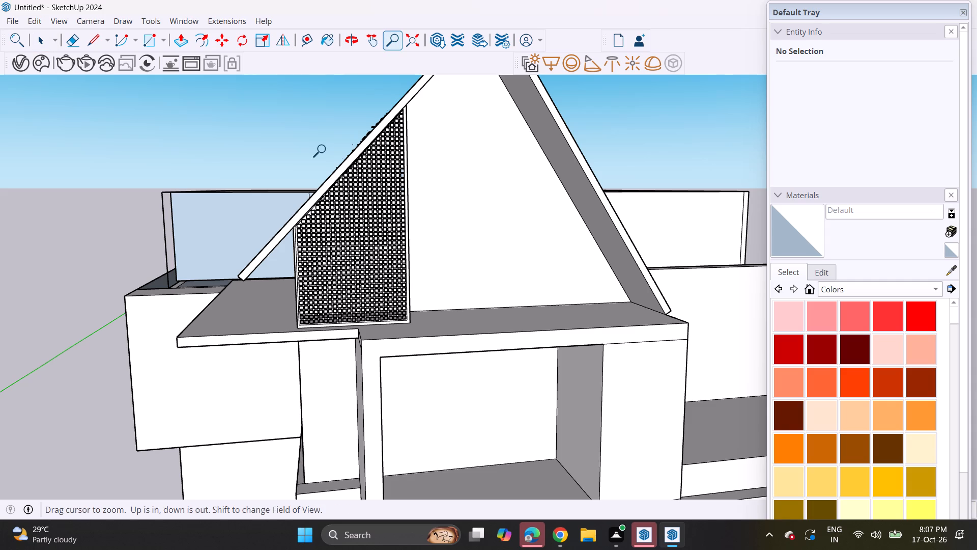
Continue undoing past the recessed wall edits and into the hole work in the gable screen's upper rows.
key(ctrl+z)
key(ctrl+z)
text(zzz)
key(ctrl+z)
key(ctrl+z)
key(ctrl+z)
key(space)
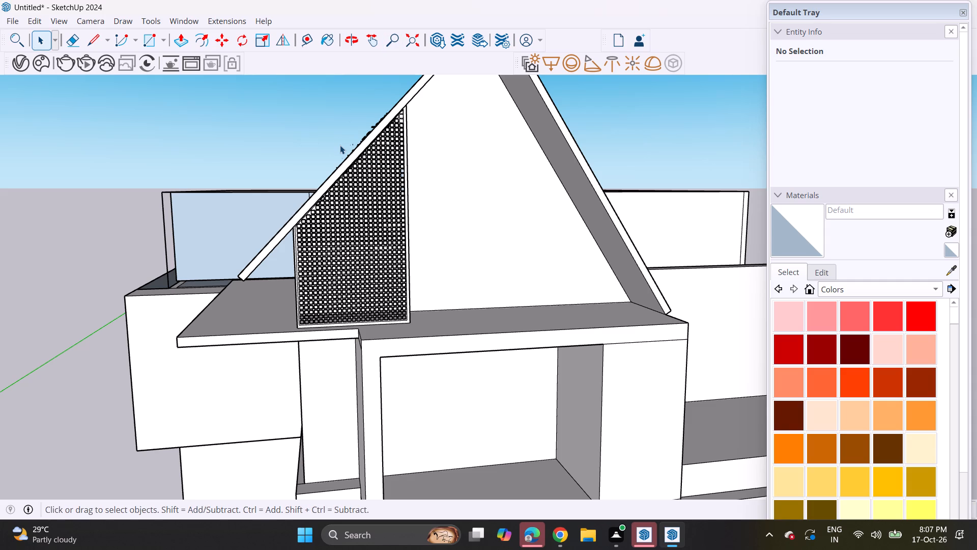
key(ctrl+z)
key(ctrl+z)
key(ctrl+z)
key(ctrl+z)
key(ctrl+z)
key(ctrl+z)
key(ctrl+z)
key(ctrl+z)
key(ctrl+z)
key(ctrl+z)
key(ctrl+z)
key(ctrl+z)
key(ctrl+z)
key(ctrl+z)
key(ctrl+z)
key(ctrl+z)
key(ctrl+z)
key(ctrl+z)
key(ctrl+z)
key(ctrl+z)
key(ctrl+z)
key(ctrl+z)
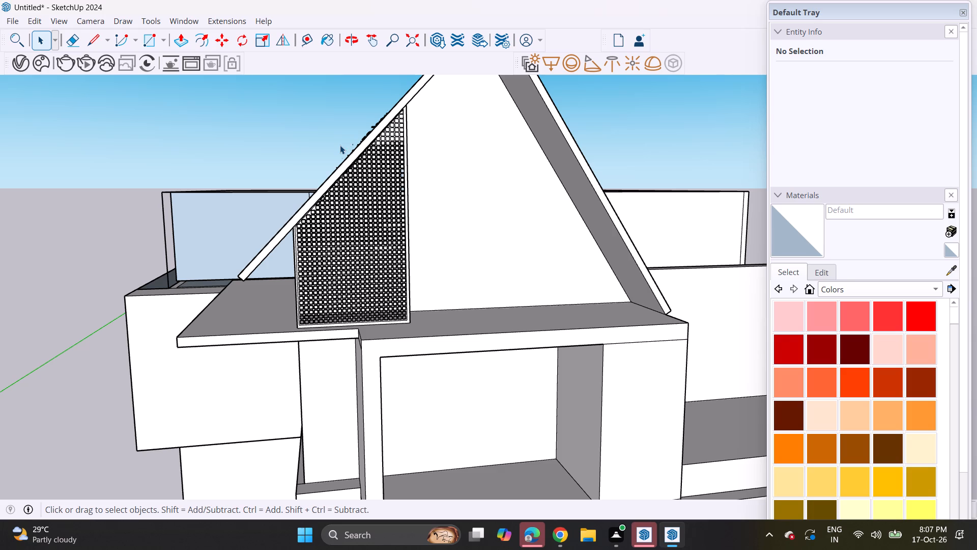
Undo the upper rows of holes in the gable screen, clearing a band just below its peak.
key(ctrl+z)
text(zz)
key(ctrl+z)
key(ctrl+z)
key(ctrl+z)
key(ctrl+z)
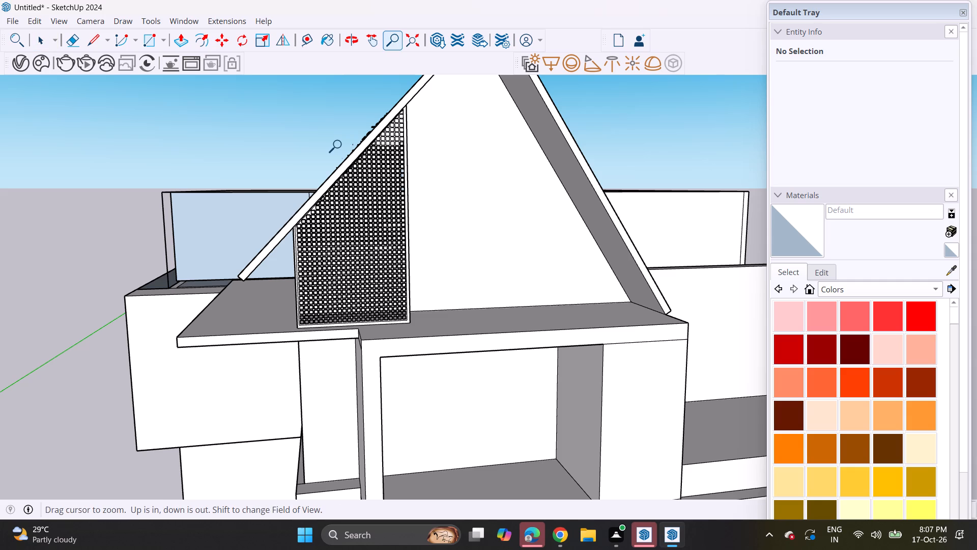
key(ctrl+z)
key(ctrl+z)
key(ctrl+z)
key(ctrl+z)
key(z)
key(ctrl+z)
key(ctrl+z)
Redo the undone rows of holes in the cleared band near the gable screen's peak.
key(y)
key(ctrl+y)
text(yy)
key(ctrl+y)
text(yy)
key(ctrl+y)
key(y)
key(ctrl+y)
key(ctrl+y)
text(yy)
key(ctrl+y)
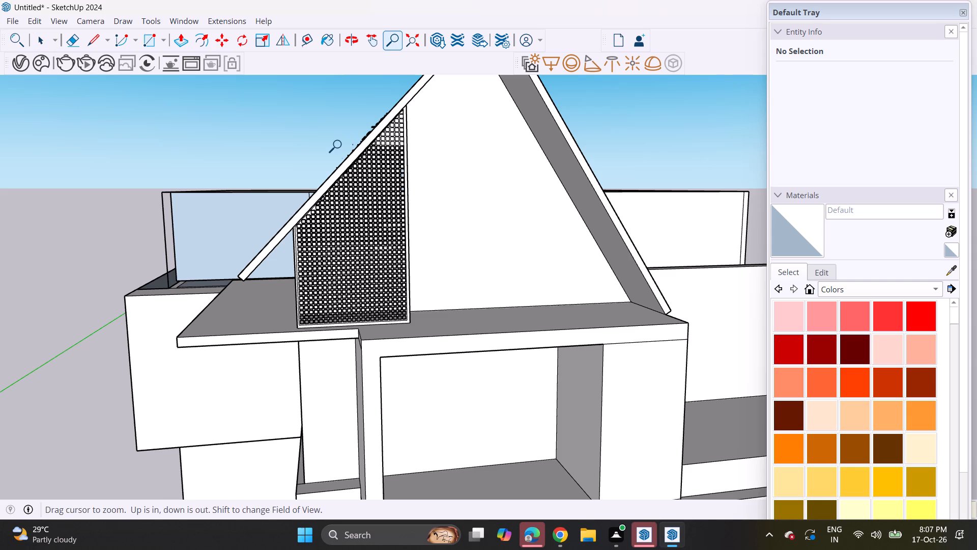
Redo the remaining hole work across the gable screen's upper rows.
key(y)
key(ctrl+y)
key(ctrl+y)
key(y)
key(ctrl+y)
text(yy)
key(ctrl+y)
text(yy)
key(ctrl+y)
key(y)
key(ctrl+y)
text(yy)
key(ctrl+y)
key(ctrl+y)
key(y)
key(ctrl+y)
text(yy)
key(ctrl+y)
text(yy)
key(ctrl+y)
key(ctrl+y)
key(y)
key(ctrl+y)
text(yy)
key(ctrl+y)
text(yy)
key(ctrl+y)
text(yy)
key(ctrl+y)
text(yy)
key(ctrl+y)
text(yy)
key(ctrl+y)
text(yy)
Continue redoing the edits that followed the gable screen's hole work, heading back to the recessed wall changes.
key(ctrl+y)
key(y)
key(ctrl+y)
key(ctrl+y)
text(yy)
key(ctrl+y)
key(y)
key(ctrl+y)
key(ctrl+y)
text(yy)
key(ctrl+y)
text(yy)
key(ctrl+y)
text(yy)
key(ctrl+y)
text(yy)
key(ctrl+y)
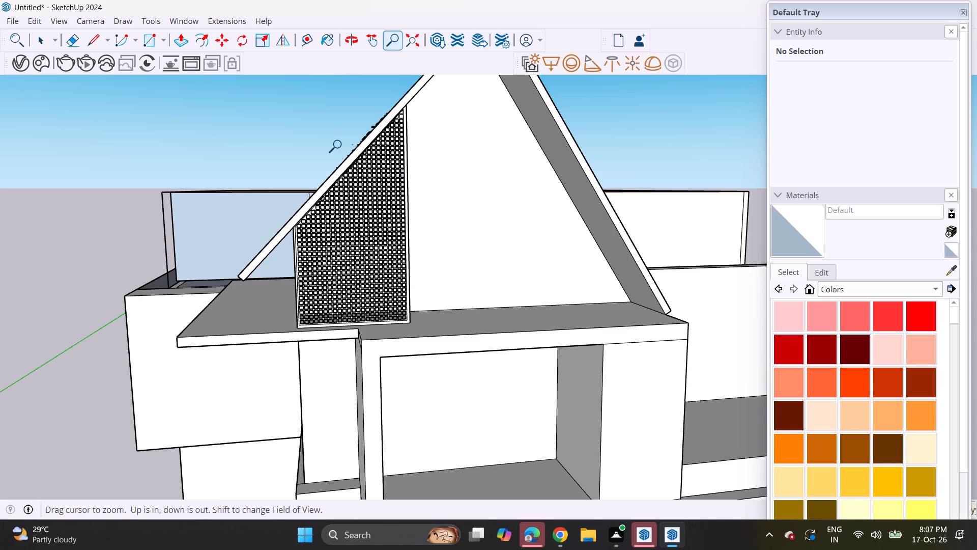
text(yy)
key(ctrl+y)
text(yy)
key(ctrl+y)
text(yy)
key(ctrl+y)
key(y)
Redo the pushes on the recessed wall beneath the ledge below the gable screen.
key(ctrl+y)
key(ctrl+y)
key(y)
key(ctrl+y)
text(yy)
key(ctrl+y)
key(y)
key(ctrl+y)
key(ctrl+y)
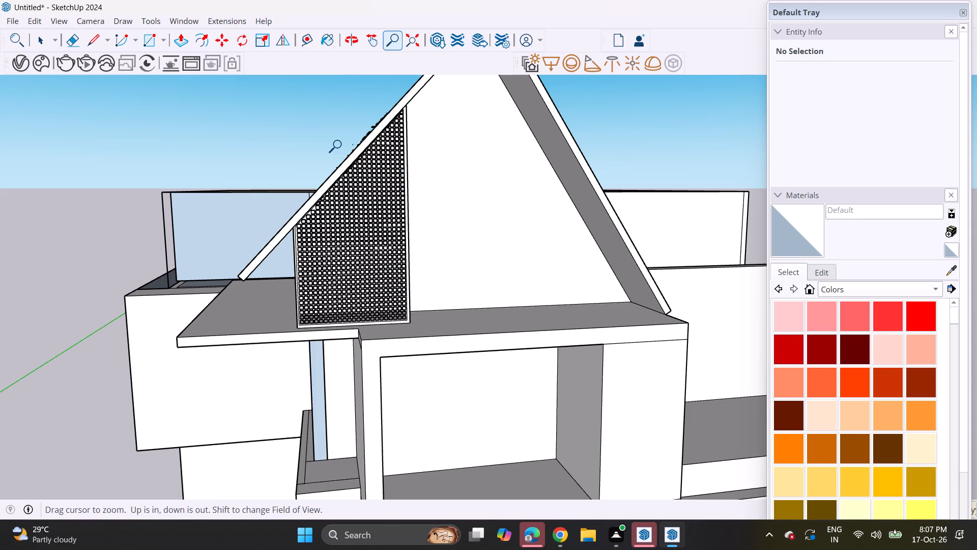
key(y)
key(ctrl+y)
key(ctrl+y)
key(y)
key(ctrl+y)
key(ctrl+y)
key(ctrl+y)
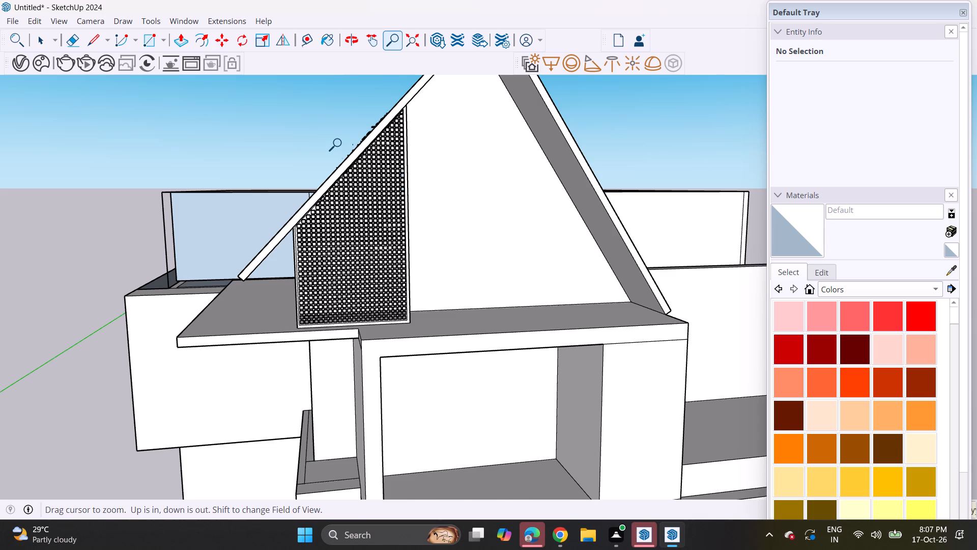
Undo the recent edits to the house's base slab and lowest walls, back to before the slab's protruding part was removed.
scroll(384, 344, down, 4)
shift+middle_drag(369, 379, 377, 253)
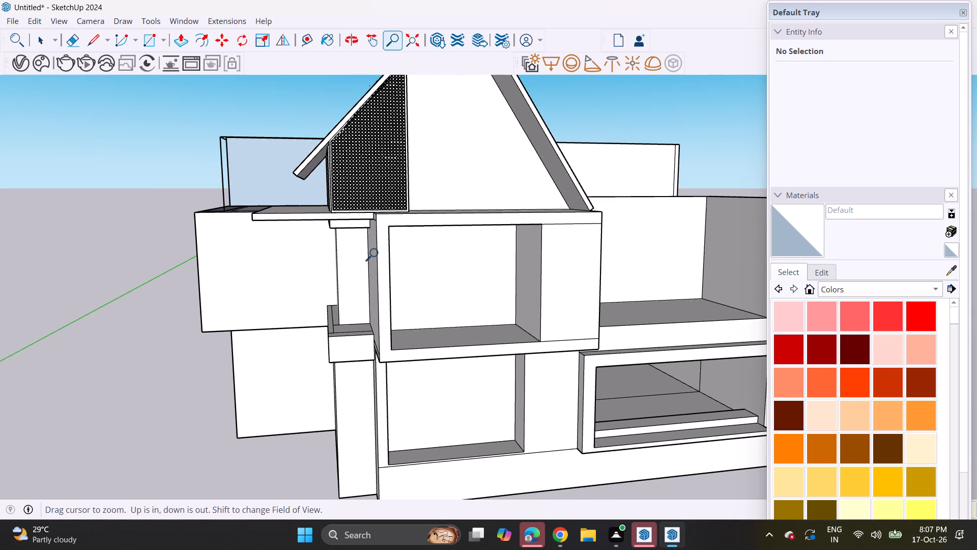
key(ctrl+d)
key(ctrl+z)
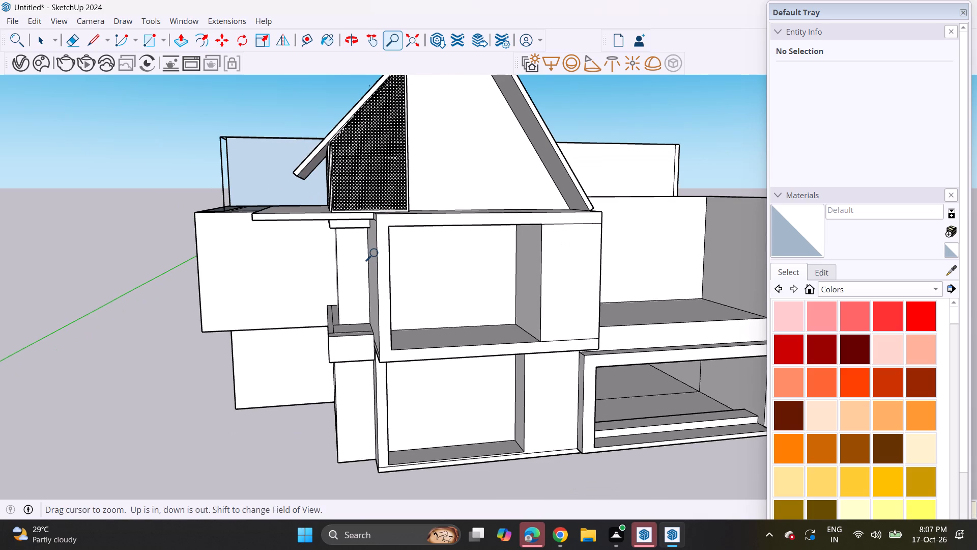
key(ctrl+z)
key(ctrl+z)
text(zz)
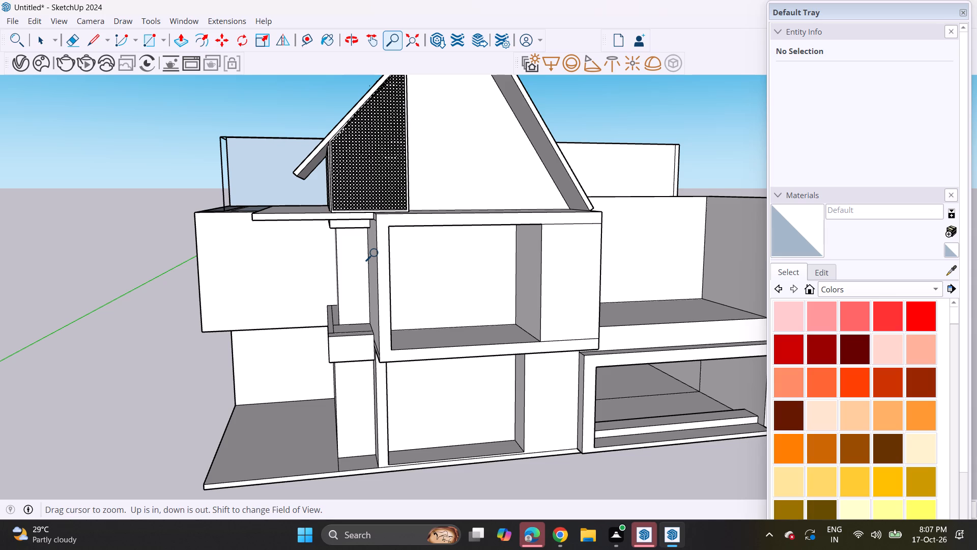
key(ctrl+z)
Redo the undone edits to the base slab and lowest walls until no further redo changes the model.
key(ctrl+y)
text(yyyyy)
key(ctrl+y)
key(ctrl+y)
text(yyy)
key(ctrl+y)
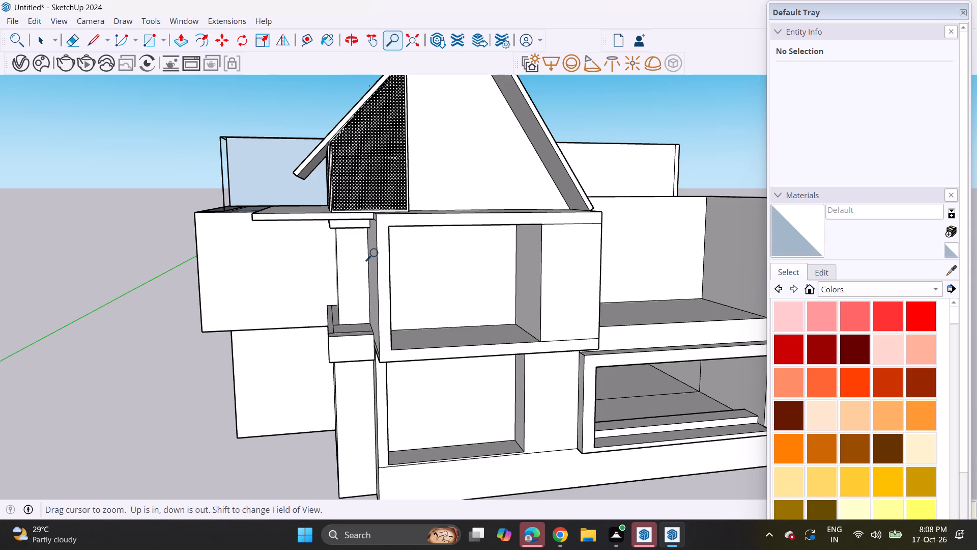
key(ctrl+y)
key(ctrl+y)
key(ctrl+y)
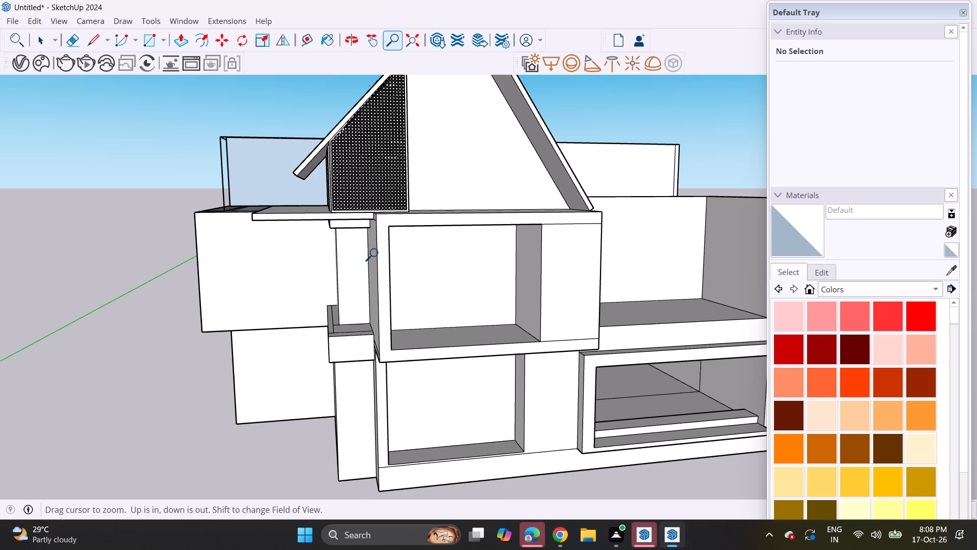
key(ctrl+y)
text(yy)
key(ctrl+y)
key(space)
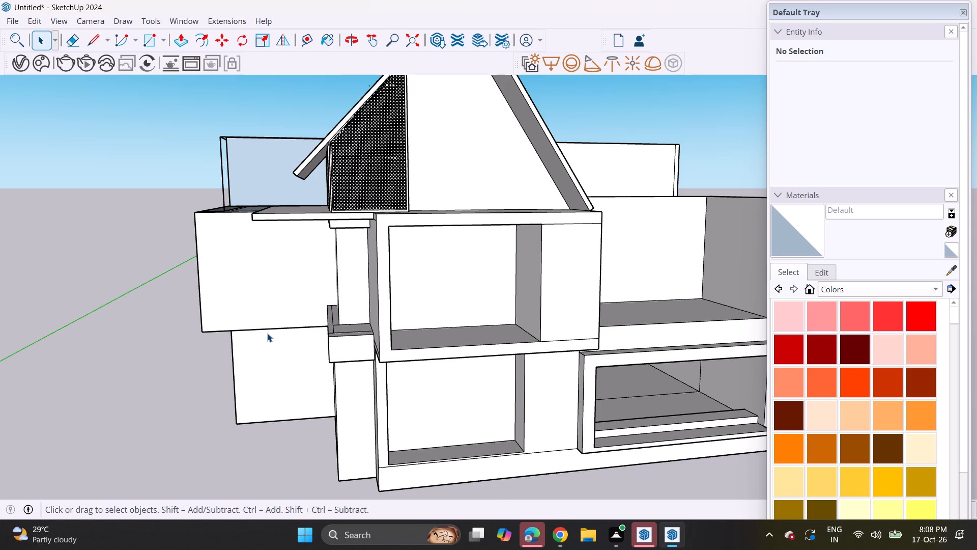
key(ctrl+y)
key(ctrl+y)
text(yy)
key(ctrl+y)
key(y)
key(ctrl+y)
Push/Pull the long ledge strip along the flat-roofed block's outer side up to close the recess beneath the roof overhang.
middle_drag(182, 208, 436, 297)
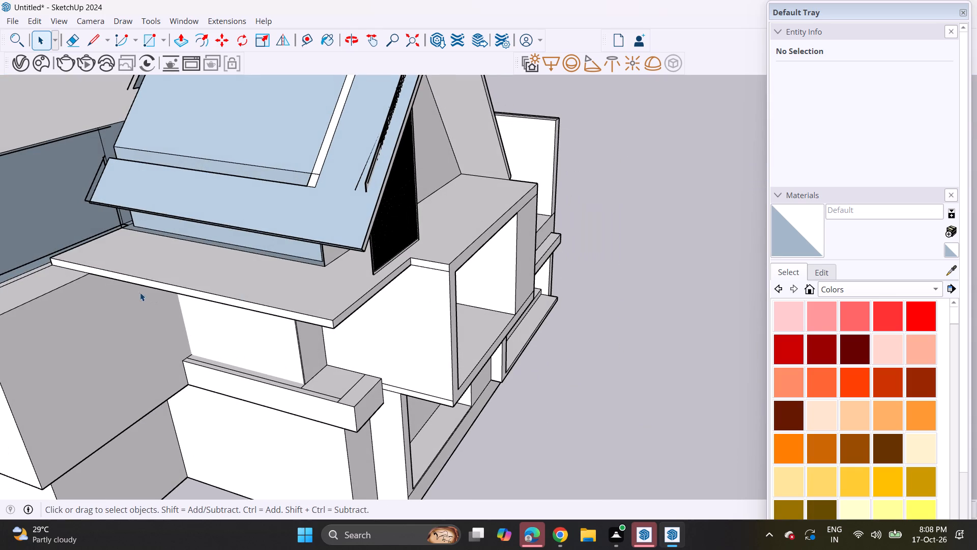
shift+middle_drag(114, 267, 426, 434)
scroll(496, 380, down, 2)
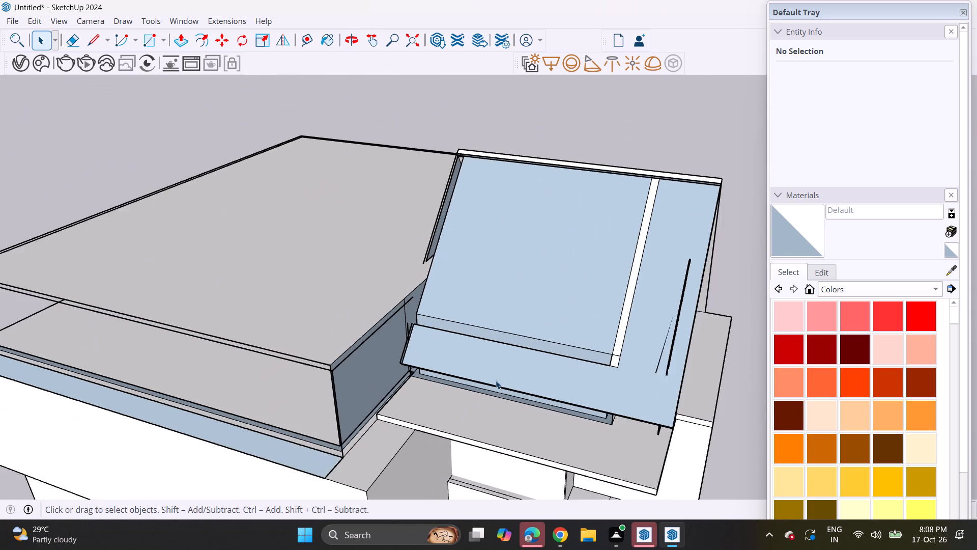
middle_drag(566, 313, 566, 211)
middle_drag(668, 207, 423, 212)
middle_drag(604, 259, 510, 265)
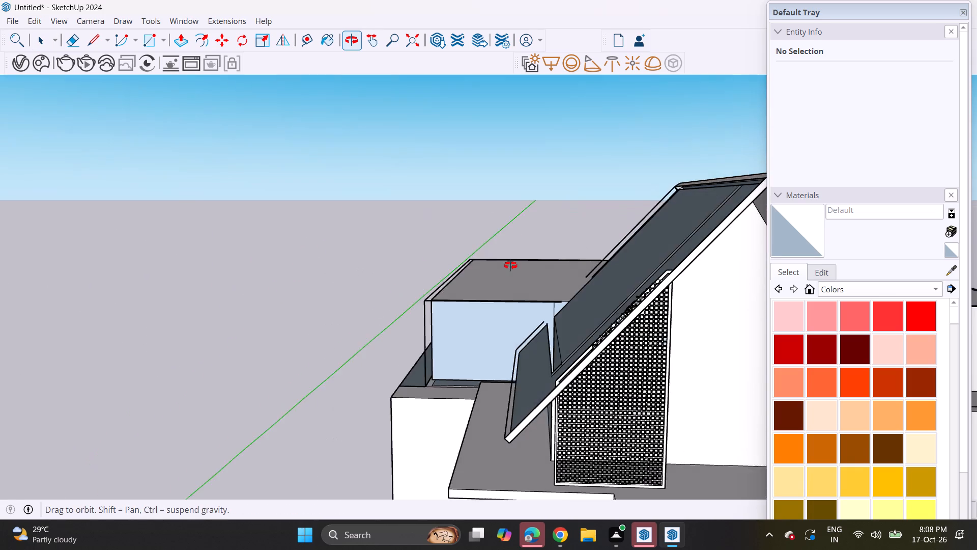
middle_drag(510, 265, 749, 251)
scroll(368, 337, down, 2)
shift+middle_drag(250, 358, 476, 342)
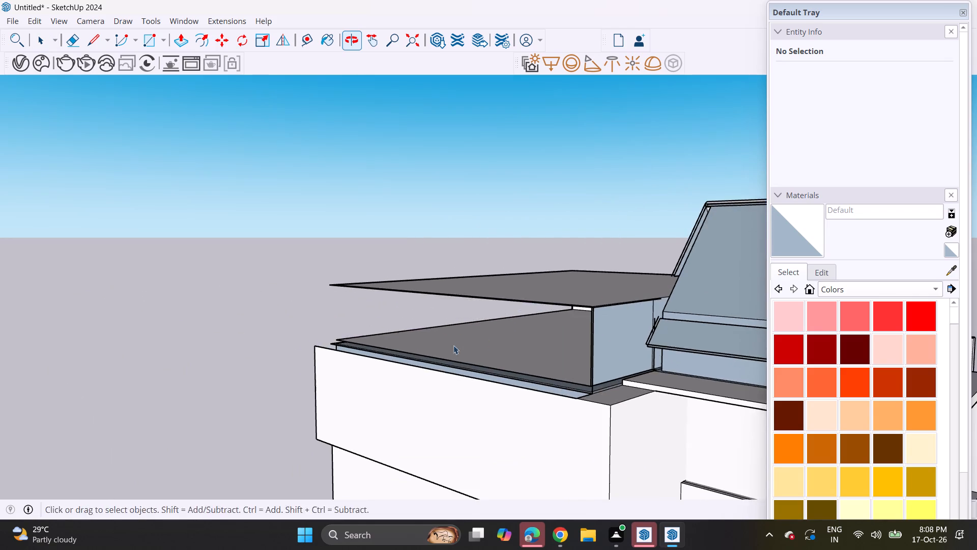
middle_drag(437, 347, 453, 479)
middle_drag(562, 331, 508, 446)
shift+middle_drag(577, 346, 446, 409)
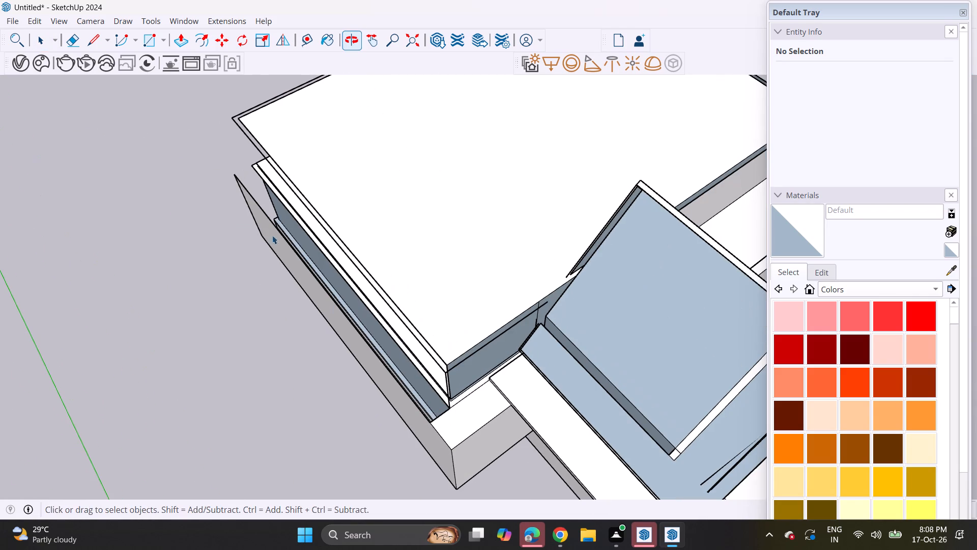
click(177, 36)
middle_drag(364, 317, 358, 324)
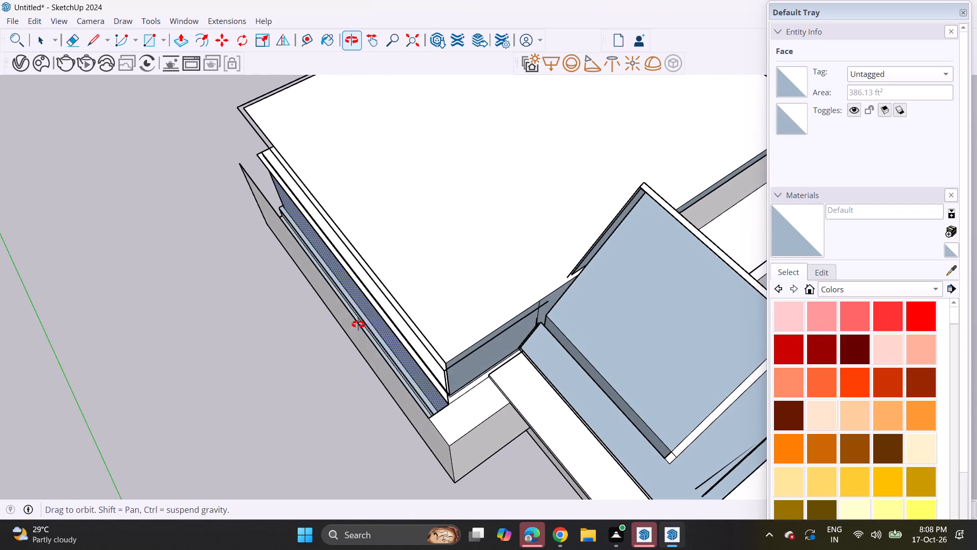
middle_drag(358, 324, 358, 326)
click(376, 333)
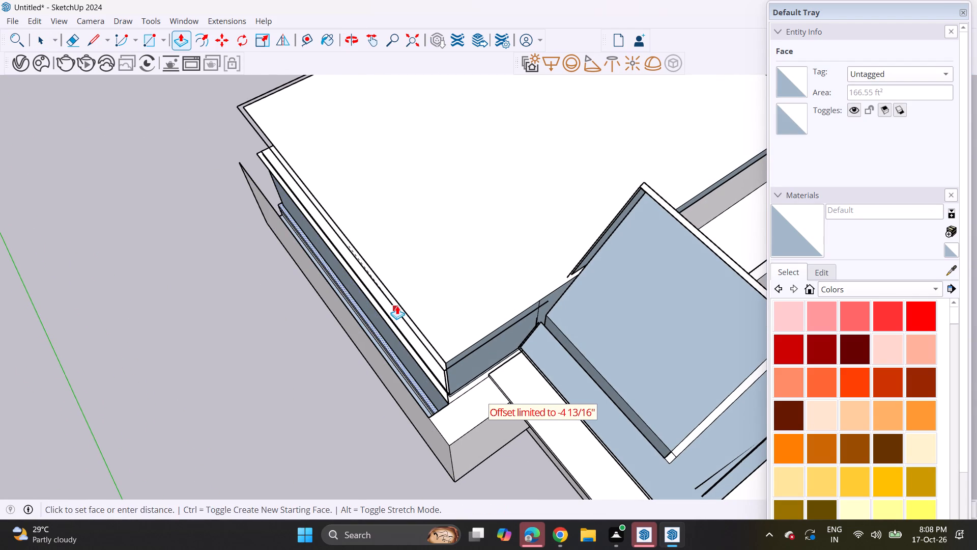
middle_drag(456, 355, 432, 262)
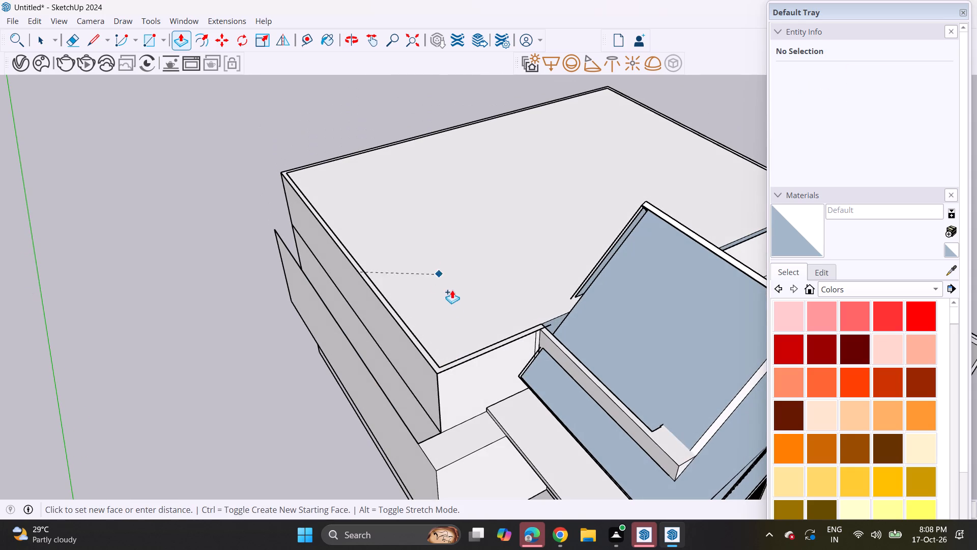
click(454, 359)
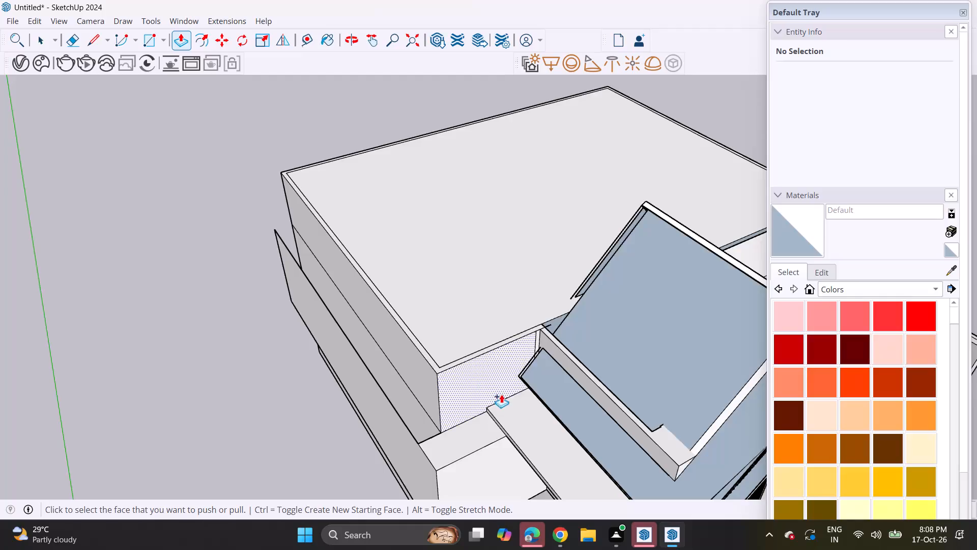
Raise the narrow strip between the flat-roofed block's side wall and the outer parapet level with the parapet's top edge.
middle_drag(501, 394, 399, 381)
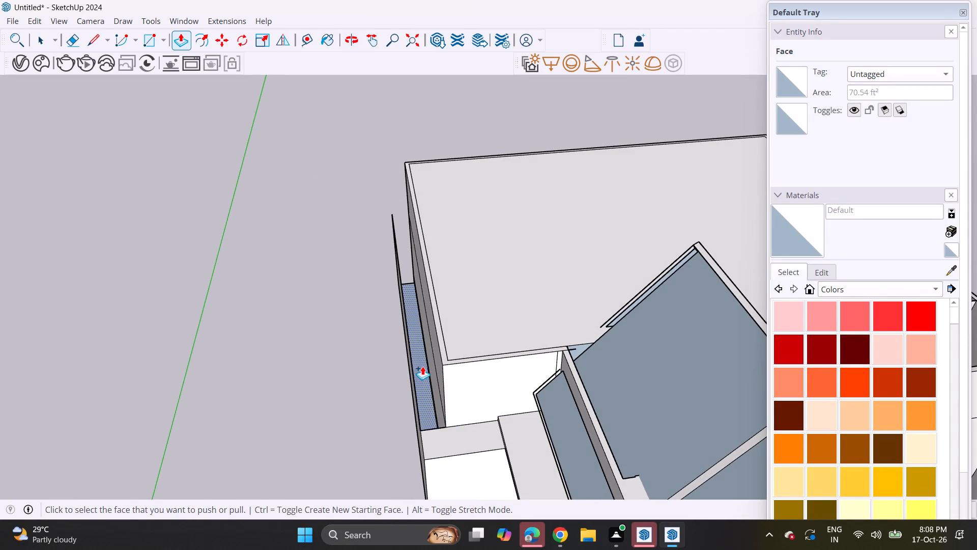
click(422, 366)
click(421, 316)
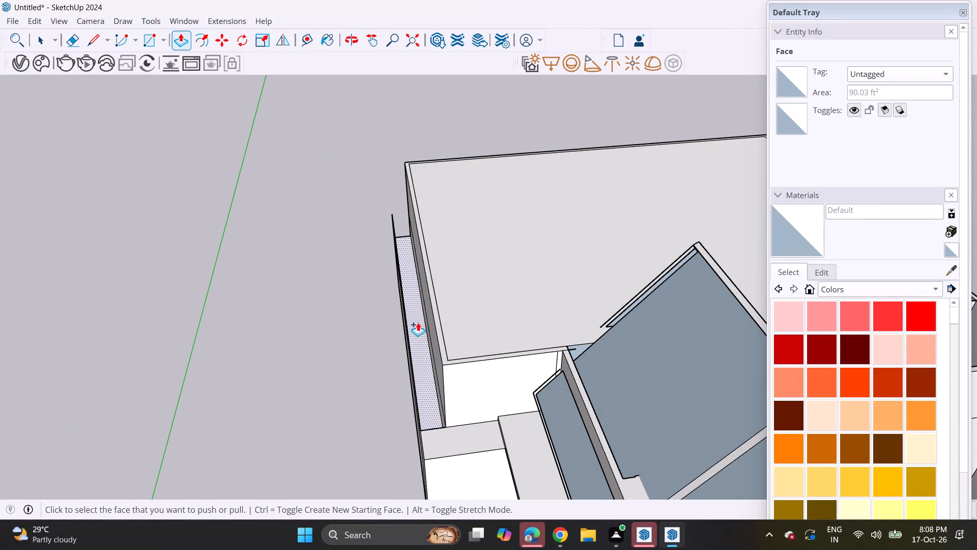
key(ctrl+z)
click(421, 357)
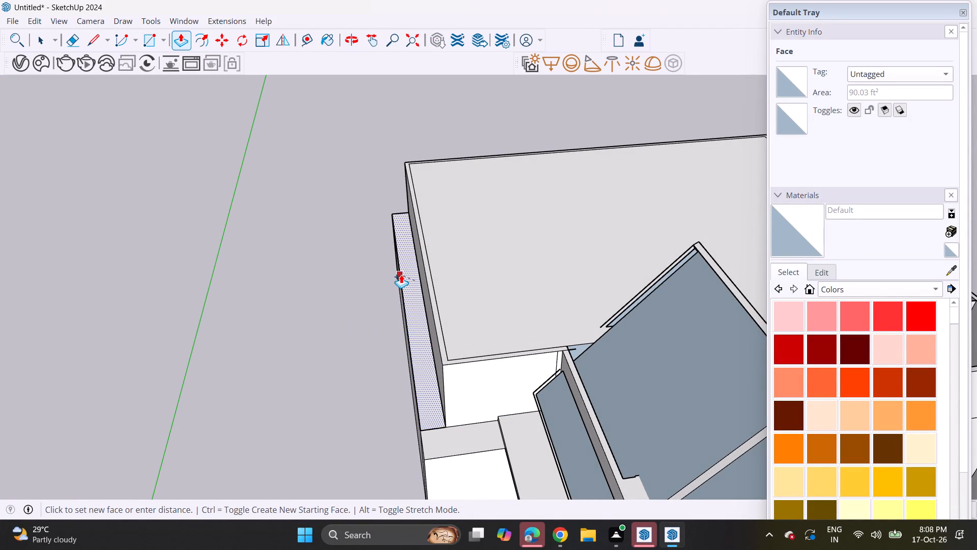
click(401, 274)
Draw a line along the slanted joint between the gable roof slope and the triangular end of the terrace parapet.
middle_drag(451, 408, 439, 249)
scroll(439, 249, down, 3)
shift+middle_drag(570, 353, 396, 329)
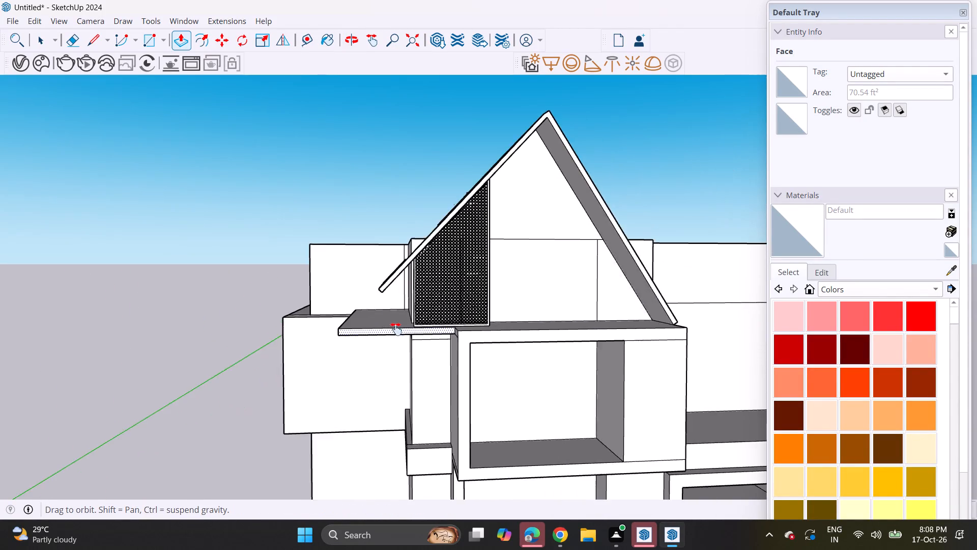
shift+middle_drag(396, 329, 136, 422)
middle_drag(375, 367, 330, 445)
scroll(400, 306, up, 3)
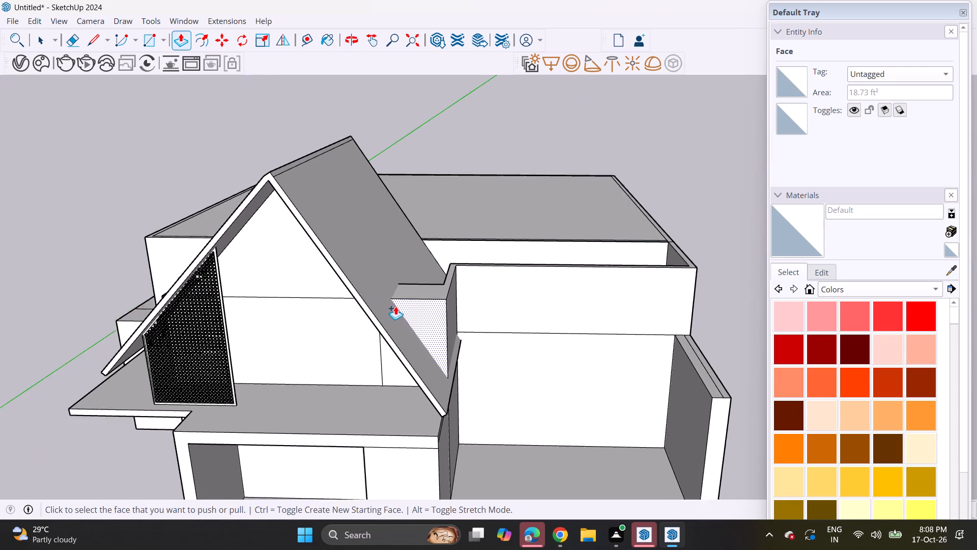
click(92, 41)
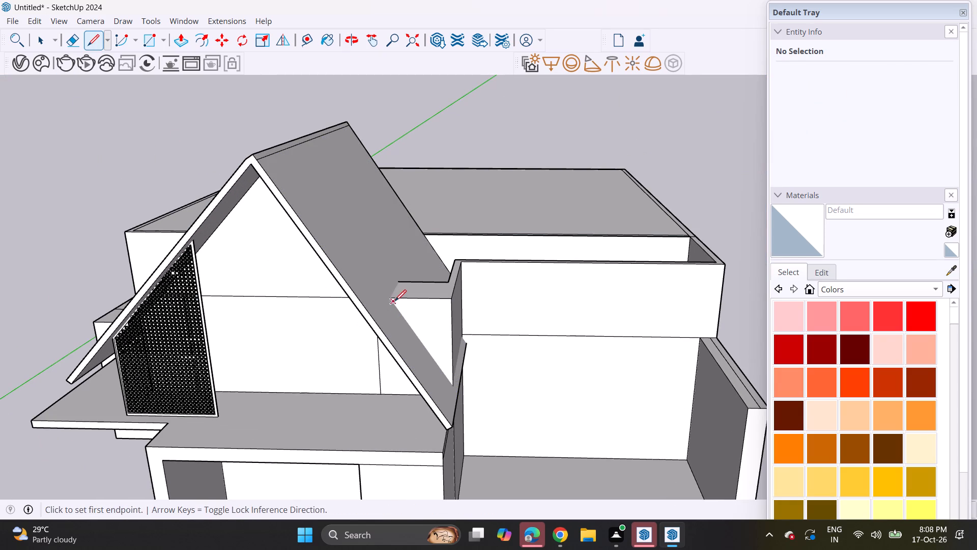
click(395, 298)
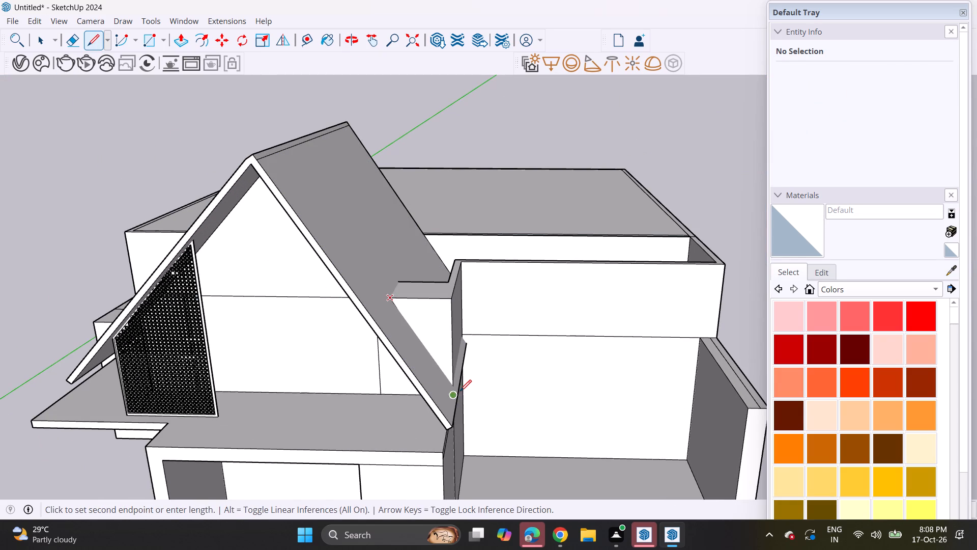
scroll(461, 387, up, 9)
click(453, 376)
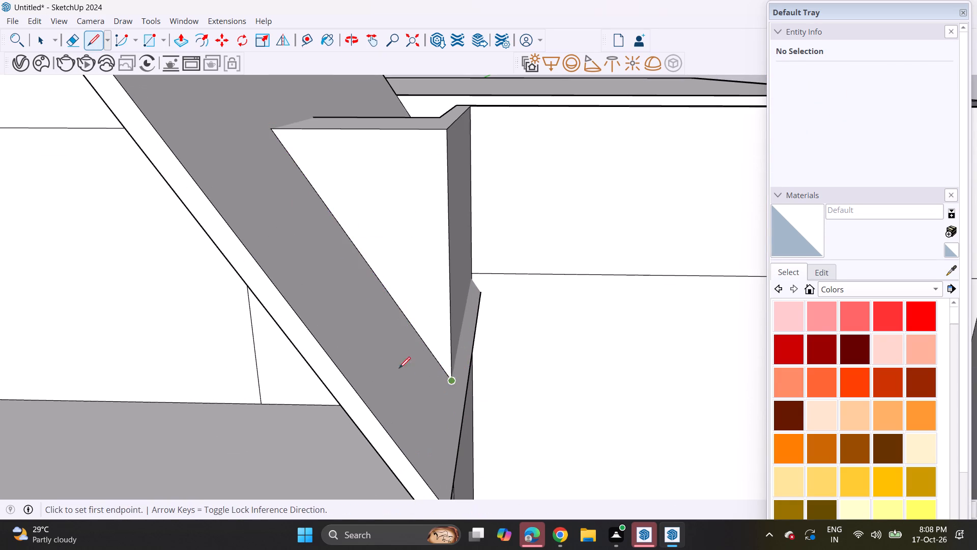
Erase the upper front edge of the triangular parapet piece against the roof slope, removing its front and top faces.
scroll(325, 214, down, 4)
click(65, 34)
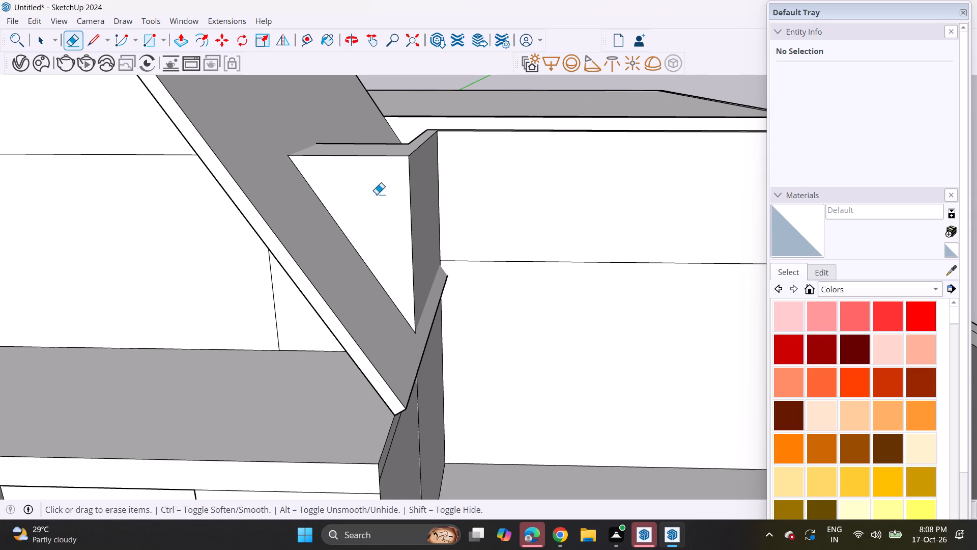
click(373, 161)
click(373, 161)
click(375, 157)
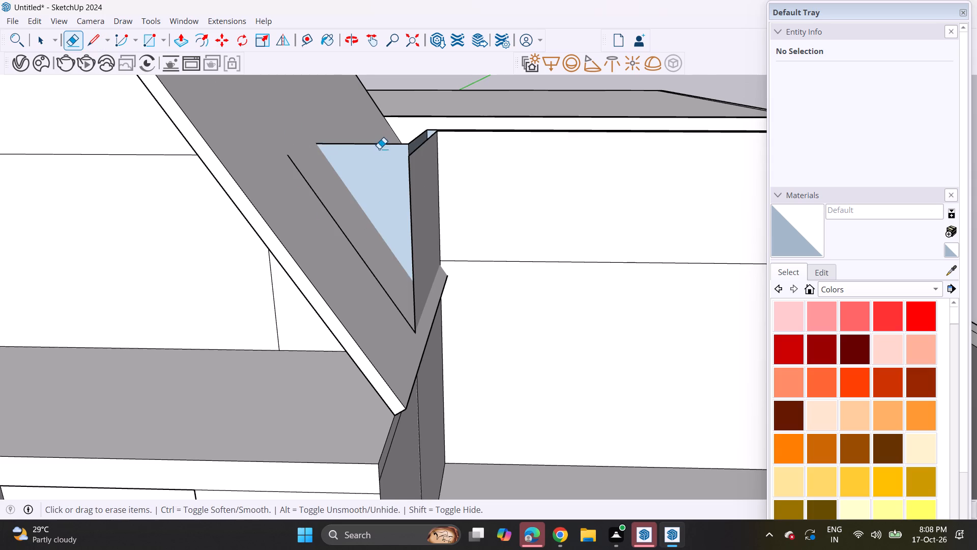
click(379, 147)
click(379, 147)
Erase the rest of the short parapet return against the gable roof, including the leftover lines on the slope.
middle_drag(398, 163, 476, 192)
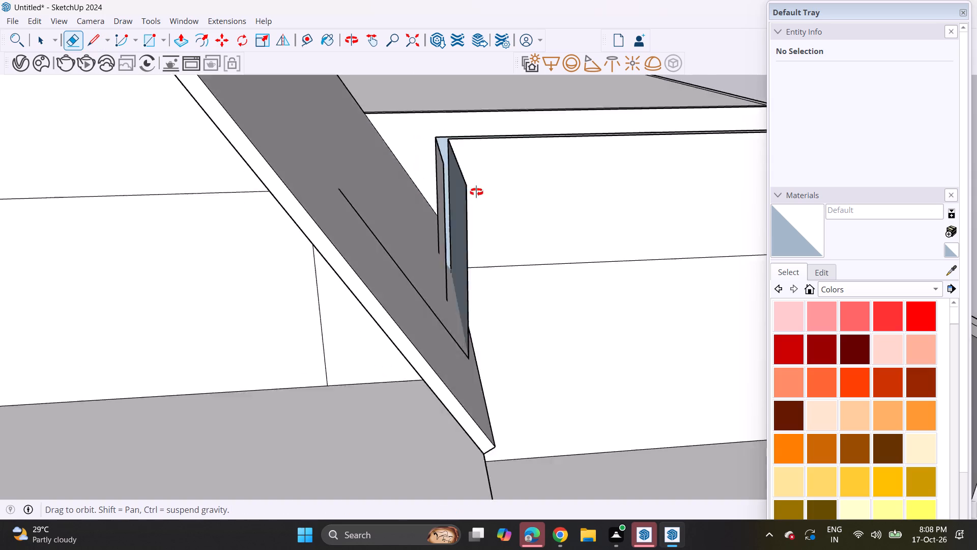
middle_drag(476, 192, 383, 284)
scroll(322, 261, down, 7)
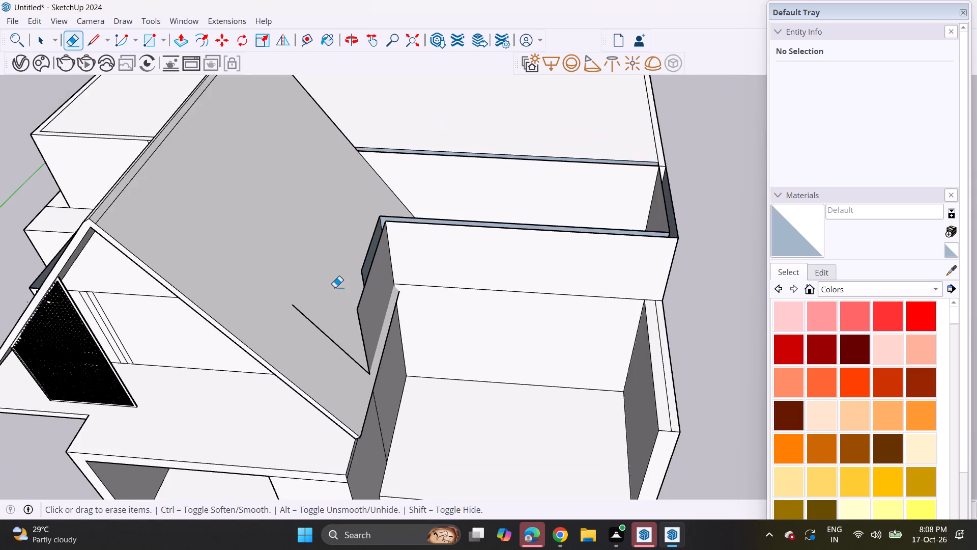
scroll(335, 287, down, 2)
middle_drag(501, 274, 213, 243)
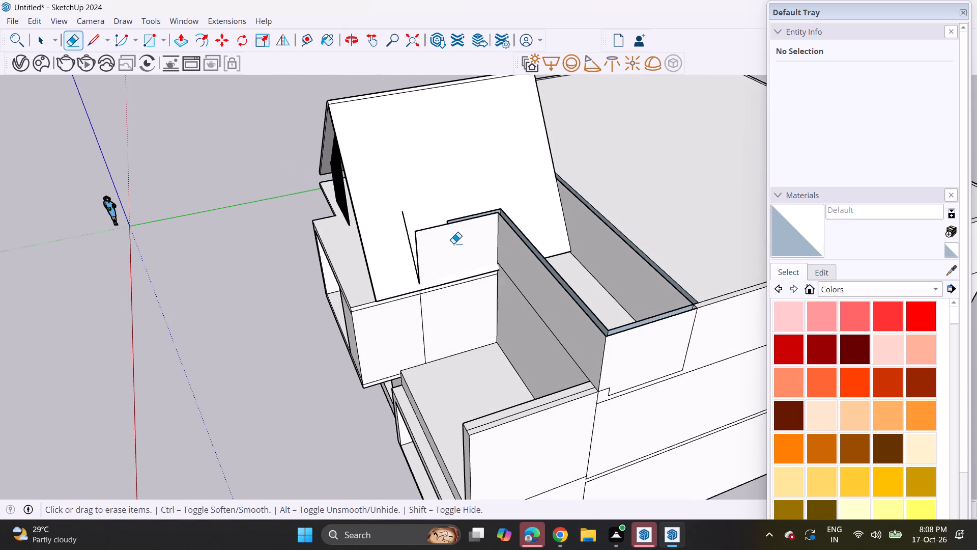
click(451, 229)
drag(454, 205, 456, 215)
drag(456, 216, 459, 225)
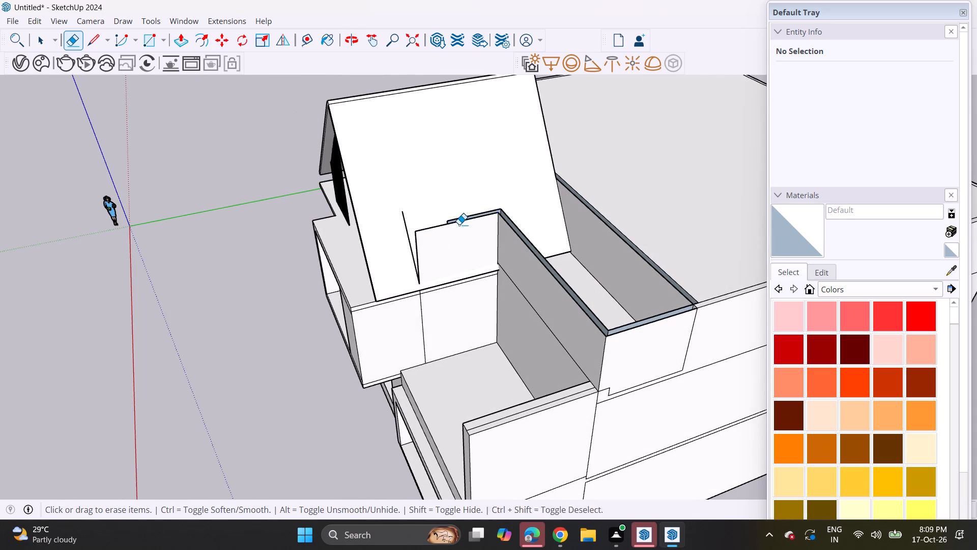
drag(459, 225, 460, 229)
drag(441, 225, 454, 240)
click(425, 231)
drag(418, 234, 414, 254)
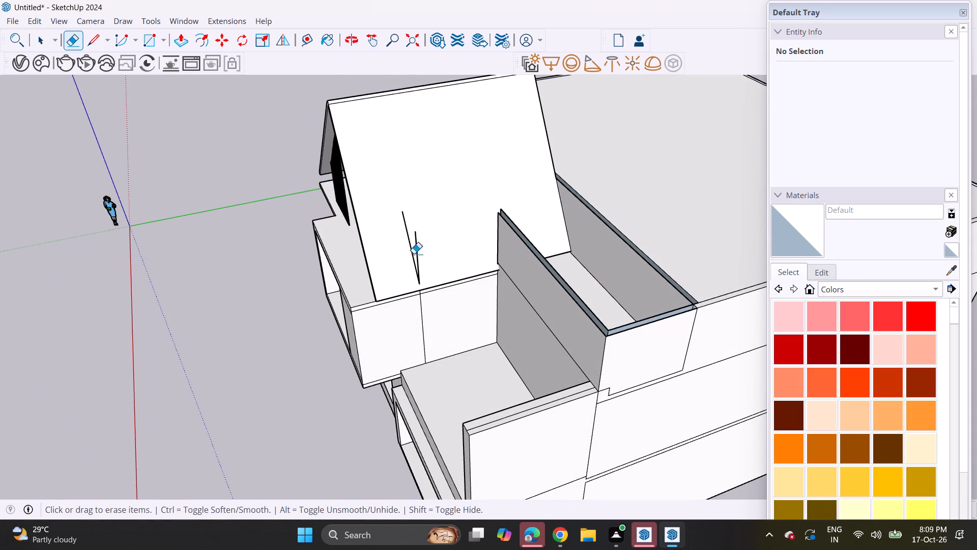
drag(414, 254, 411, 262)
drag(414, 245, 420, 250)
Erase the tall upper part of the parapet dividing the two terraces, down to its low base wall.
drag(495, 231, 515, 227)
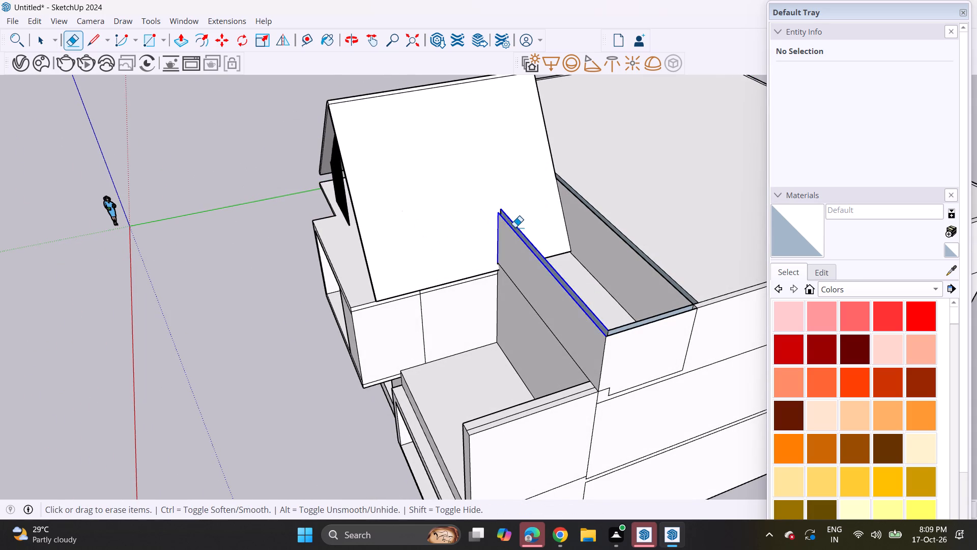
drag(504, 220, 497, 228)
middle_click(437, 277)
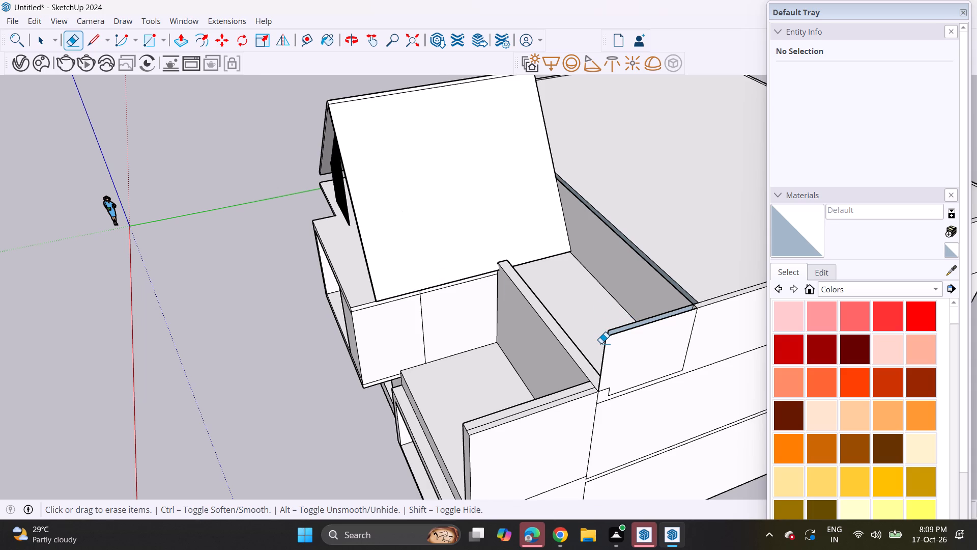
Erase the remaining front parapet of the narrow terrace, including the leftover vertical lines at its outer corner.
scroll(601, 343, down, 2)
middle_drag(593, 368, 557, 451)
middle_click(557, 451)
drag(583, 406, 585, 416)
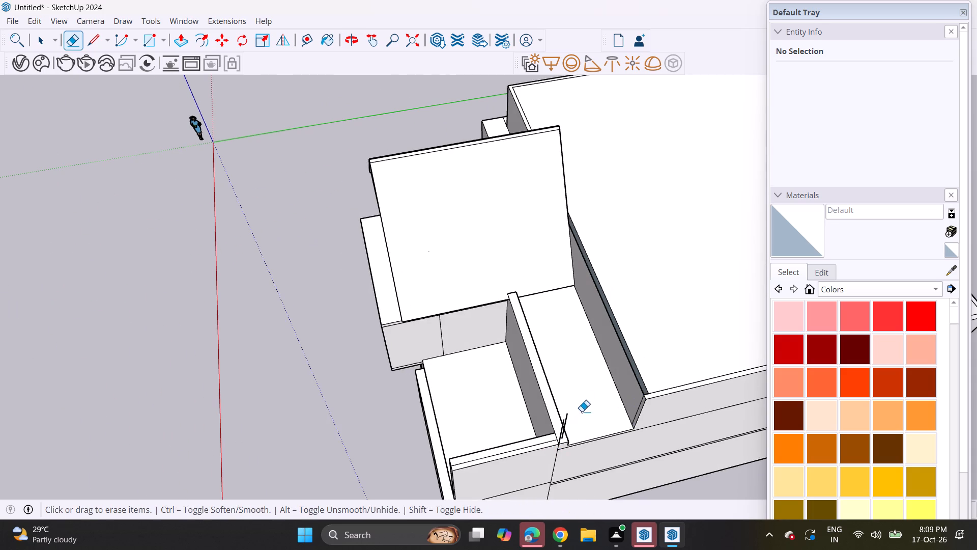
click(566, 413)
scroll(566, 415, up, 3)
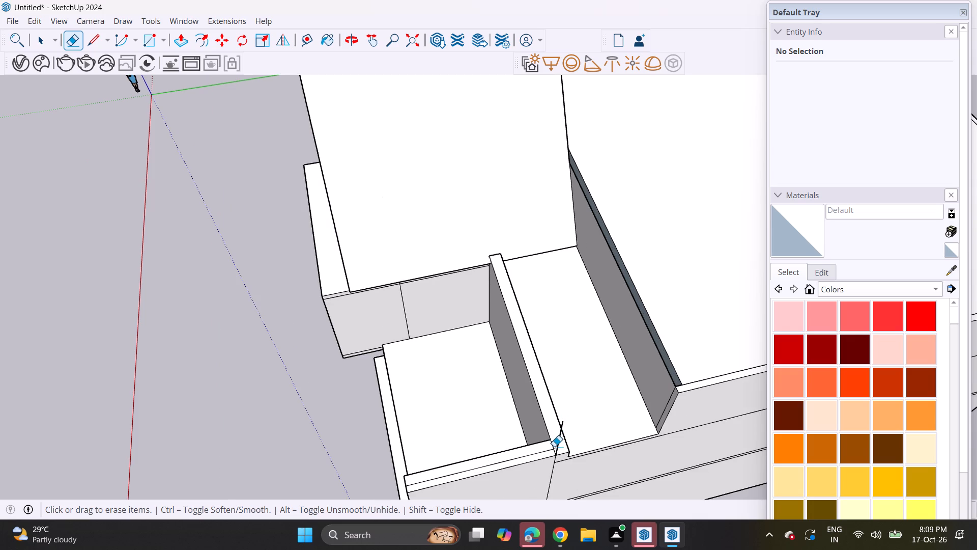
click(557, 448)
Push/Pull the narrow strip along the flat-roofed block's side wall level with the block's upper front corner.
scroll(521, 419, down, 2)
middle_drag(489, 415, 415, 436)
middle_drag(550, 384, 485, 424)
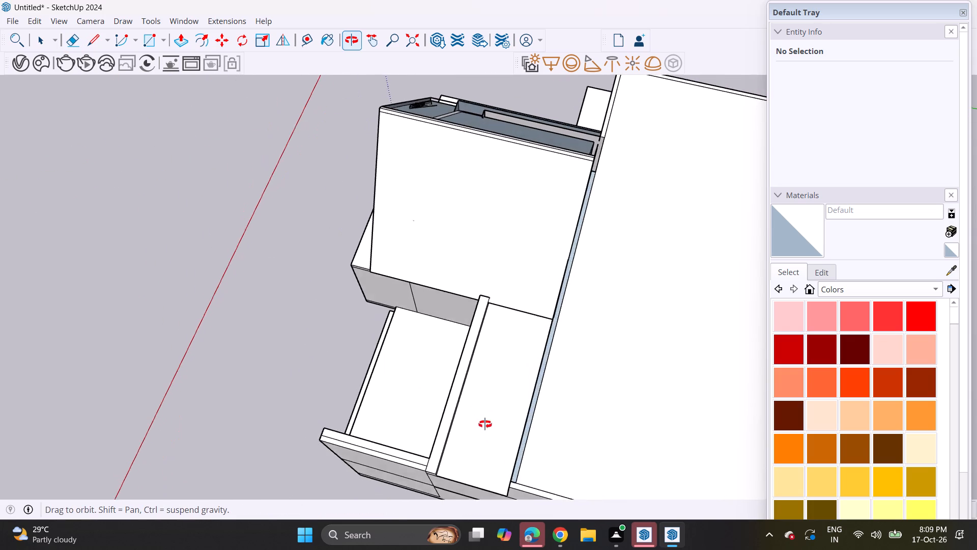
middle_drag(485, 424, 490, 426)
drag(180, 41, 182, 48)
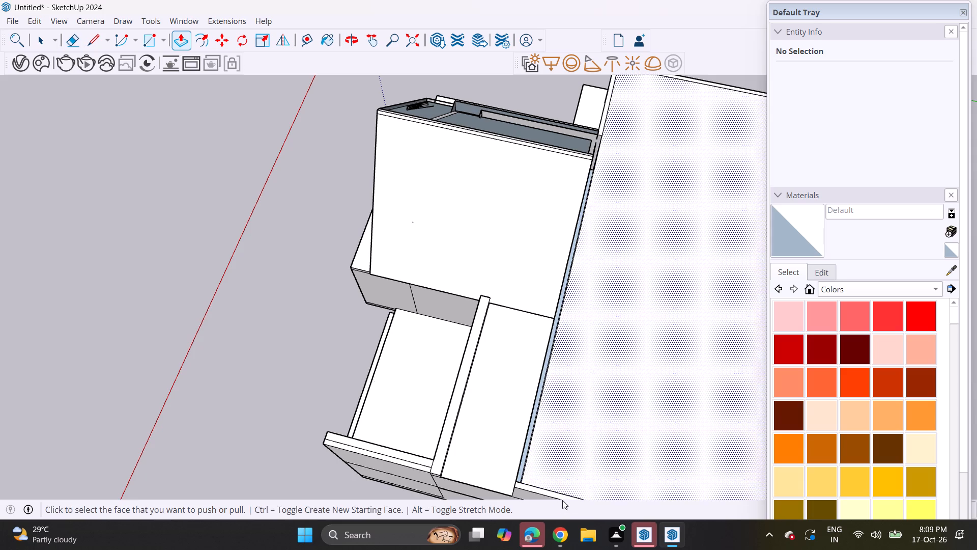
scroll(543, 483, up, 3)
click(516, 452)
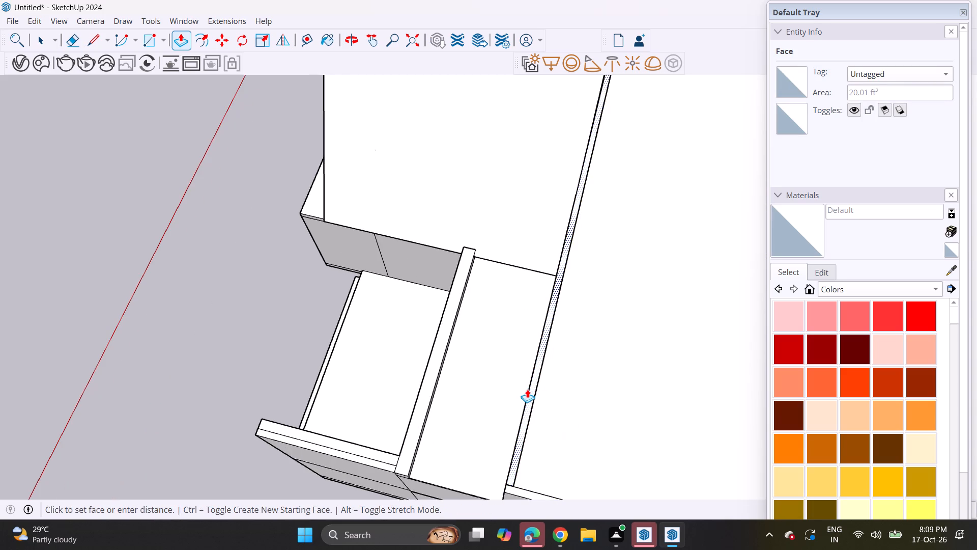
middle_drag(527, 387, 727, 250)
click(700, 238)
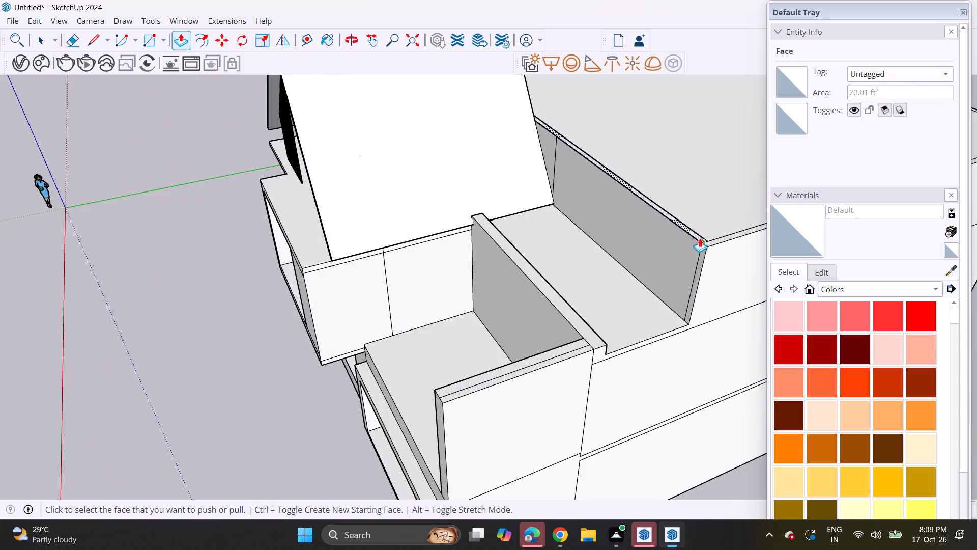
scroll(644, 263, up, 1)
middle_drag(644, 261, 471, 413)
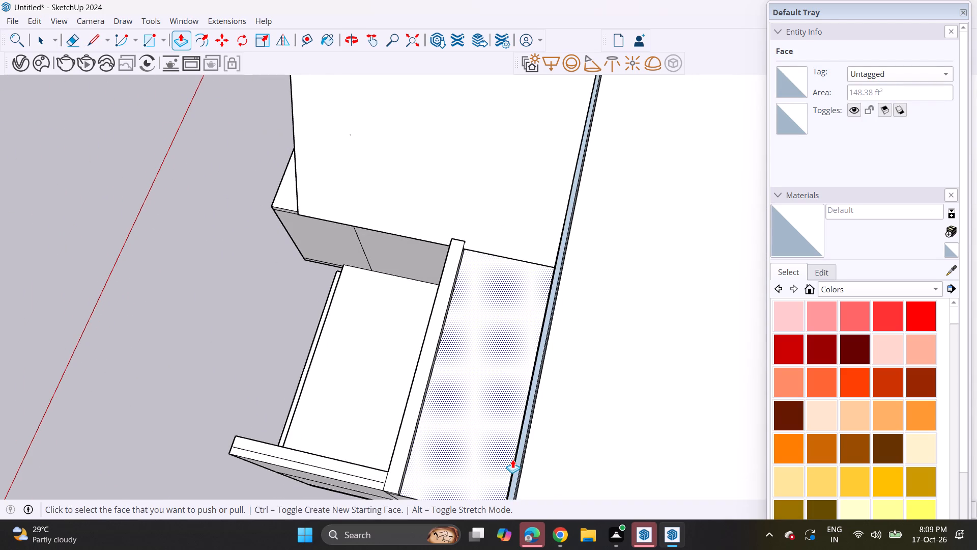
click(515, 461)
key(Escape)
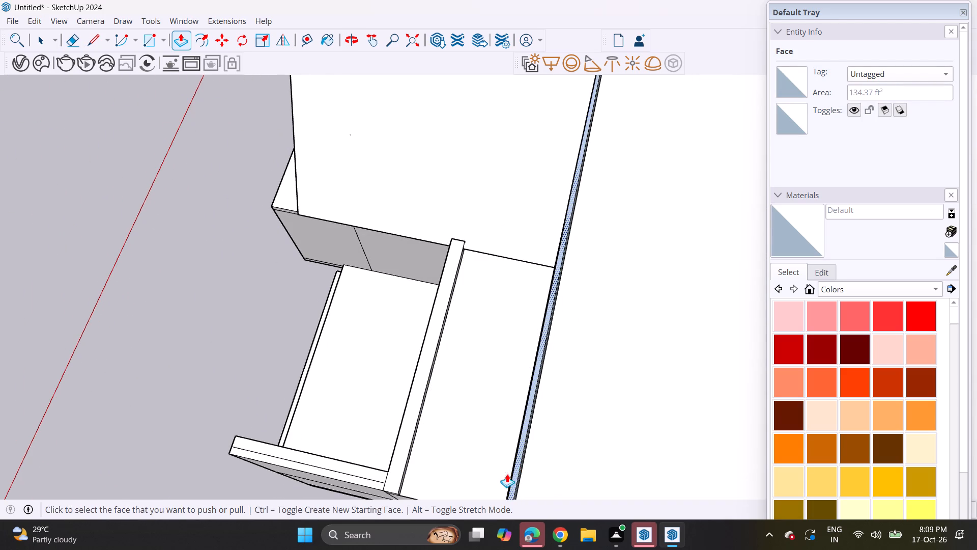
click(515, 467)
middle_drag(522, 432, 692, 217)
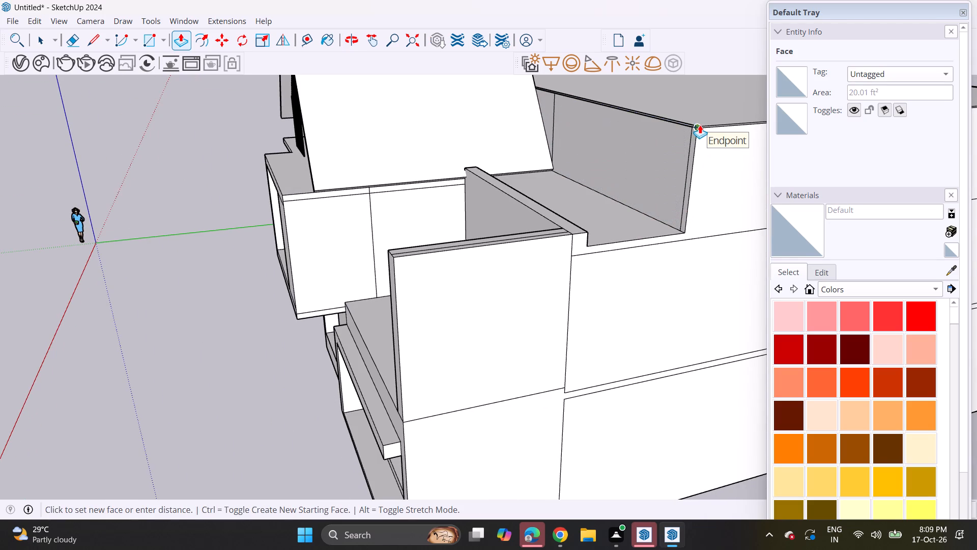
click(700, 125)
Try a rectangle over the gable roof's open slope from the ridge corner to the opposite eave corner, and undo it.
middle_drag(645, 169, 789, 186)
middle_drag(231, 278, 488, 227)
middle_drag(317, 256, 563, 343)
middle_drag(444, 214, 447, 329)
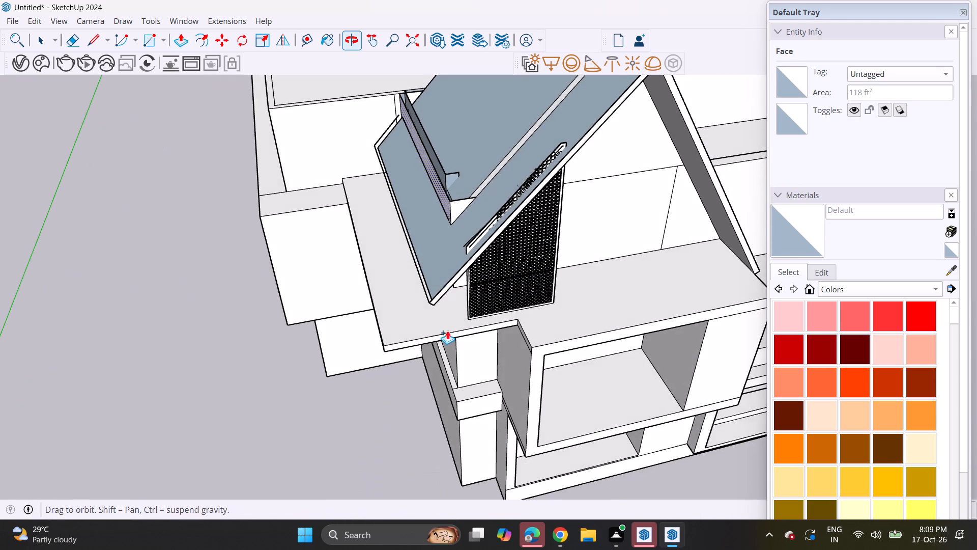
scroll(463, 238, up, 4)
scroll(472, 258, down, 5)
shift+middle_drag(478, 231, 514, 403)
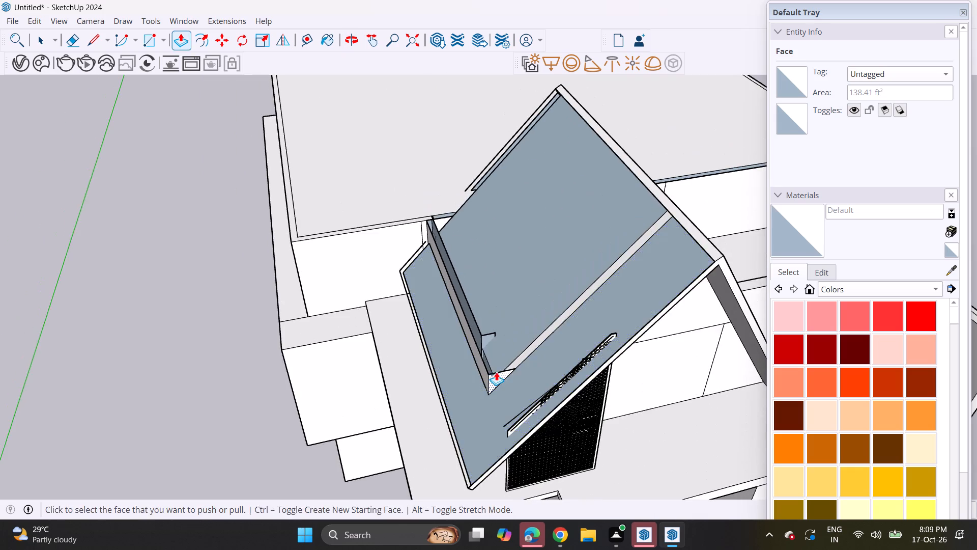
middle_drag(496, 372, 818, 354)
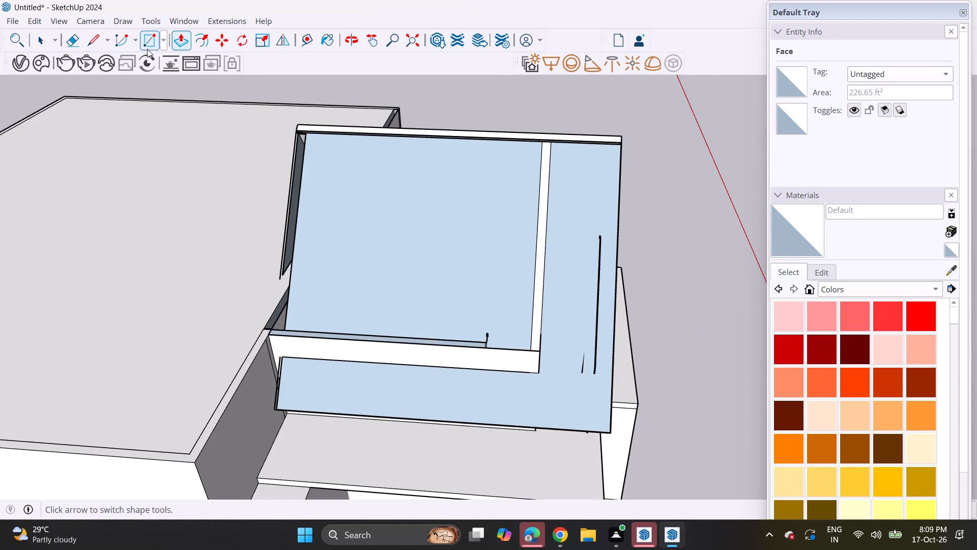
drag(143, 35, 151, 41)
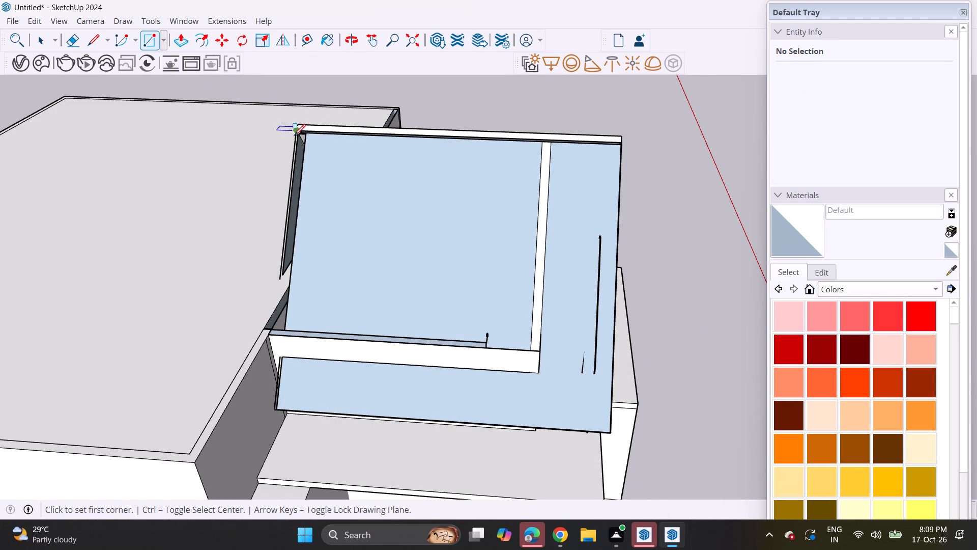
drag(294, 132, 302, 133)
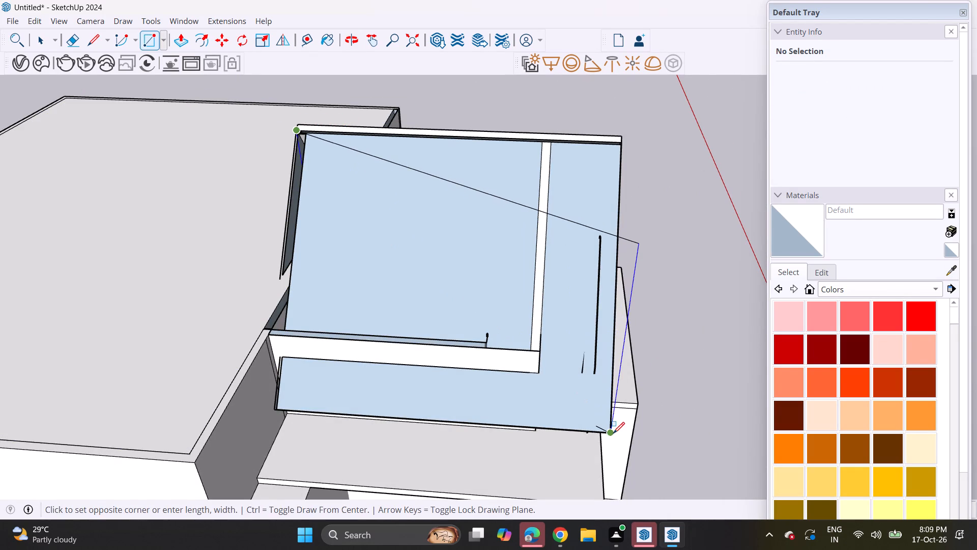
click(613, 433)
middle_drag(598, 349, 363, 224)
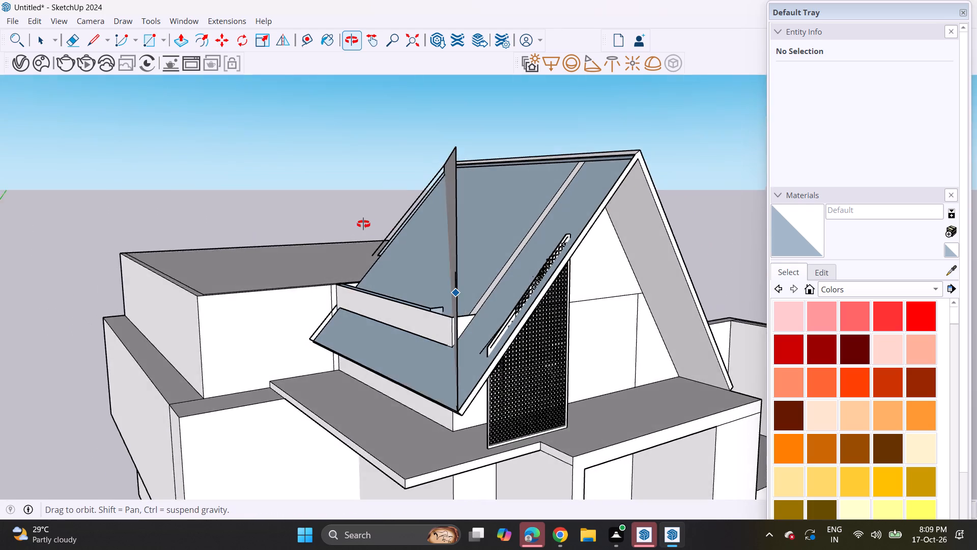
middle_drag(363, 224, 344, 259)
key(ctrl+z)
Push/Pull the large recessed face of the open gable roof slope outward to the upper corner of the surrounding upstand.
scroll(614, 190, up, 5)
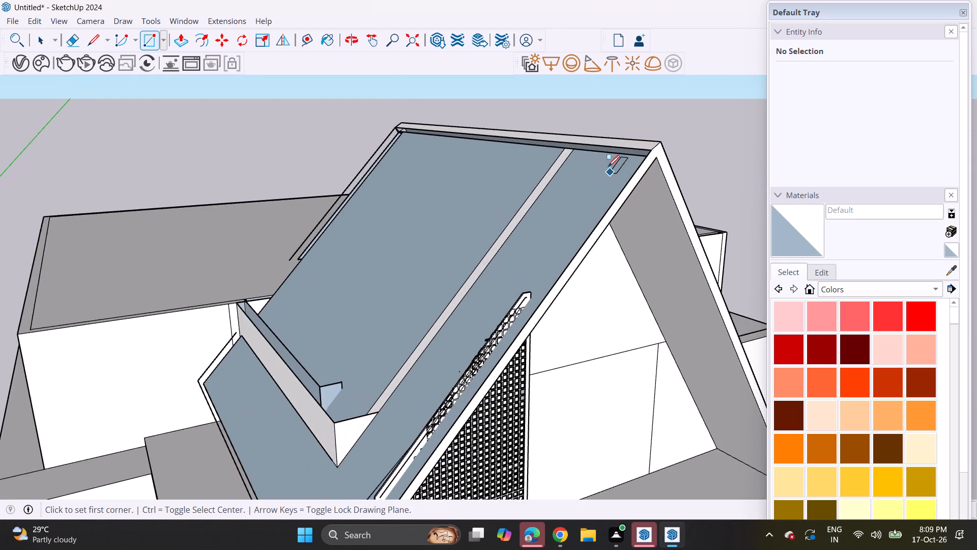
middle_drag(608, 162, 477, 98)
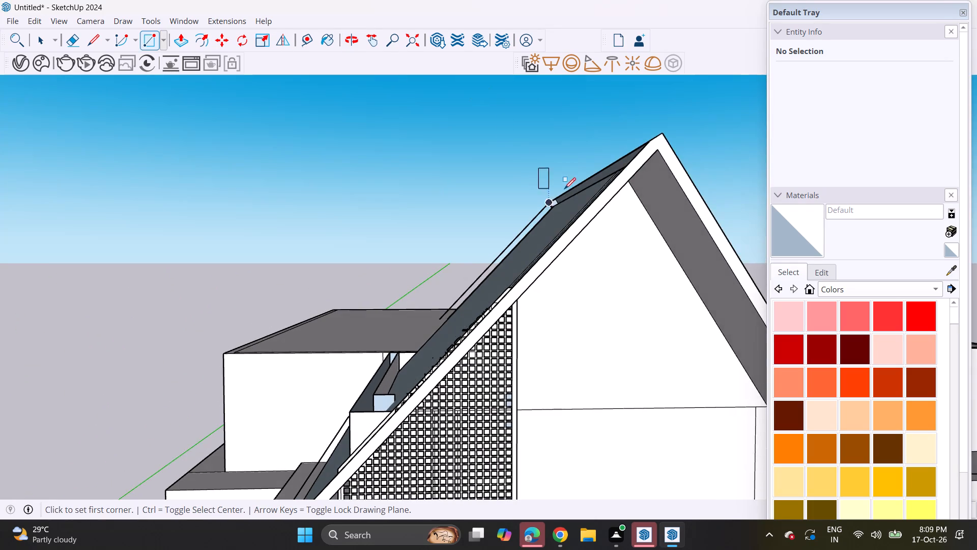
scroll(564, 189, up, 5)
scroll(584, 195, down, 11)
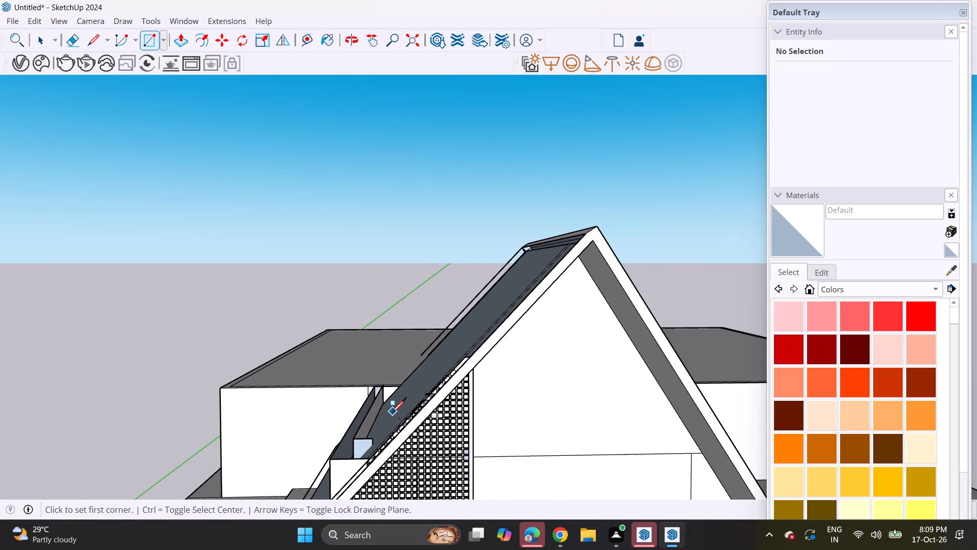
scroll(392, 413, down, 3)
shift+middle_drag(364, 433, 405, 306)
middle_drag(405, 306, 462, 359)
scroll(390, 316, up, 1)
middle_drag(390, 316, 428, 336)
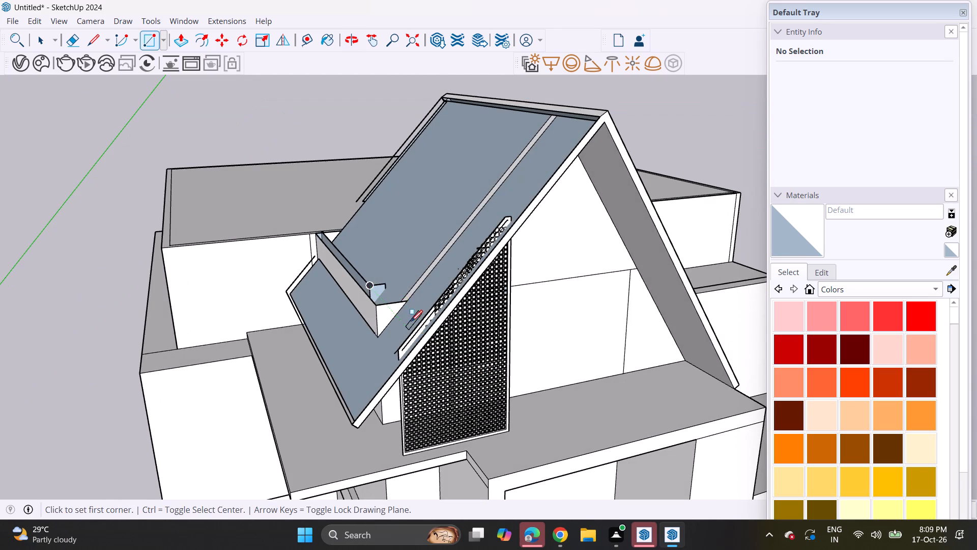
key(space)
key(p)
click(469, 196)
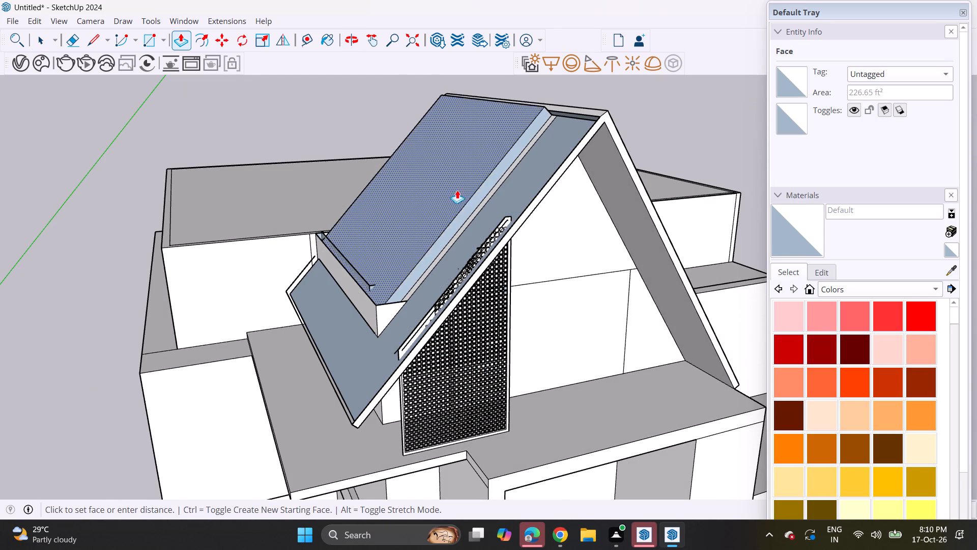
click(373, 304)
Extend the thickened roof slab's side face over the exposed strip to the gable's front edge.
click(412, 262)
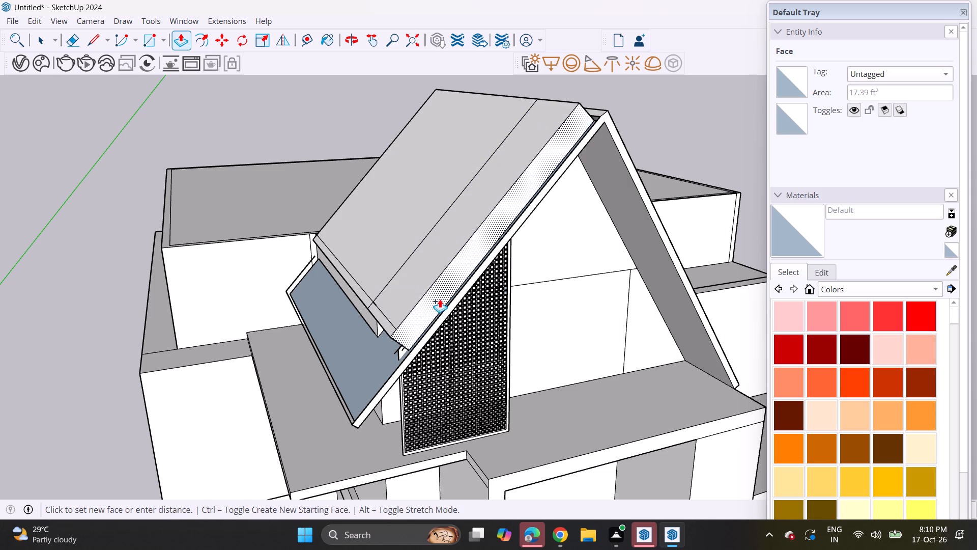
click(389, 385)
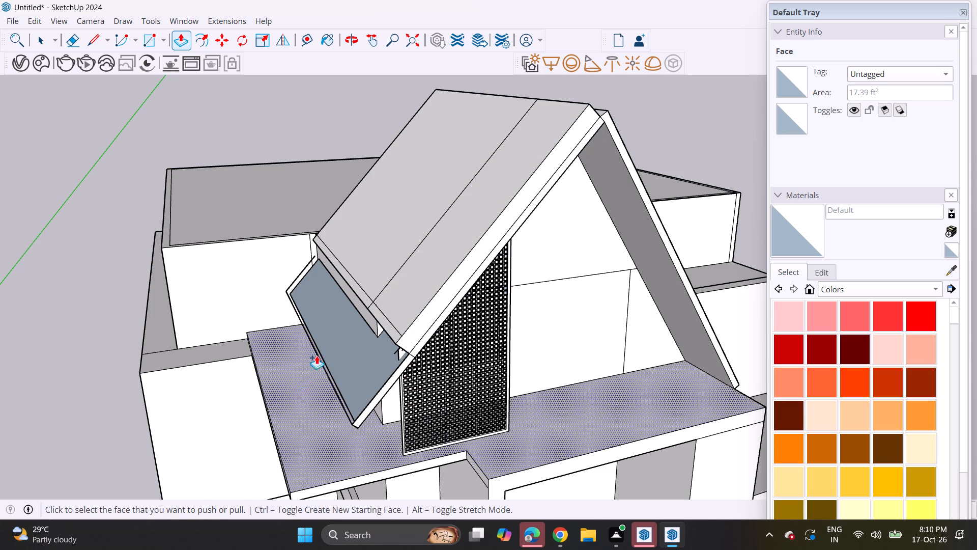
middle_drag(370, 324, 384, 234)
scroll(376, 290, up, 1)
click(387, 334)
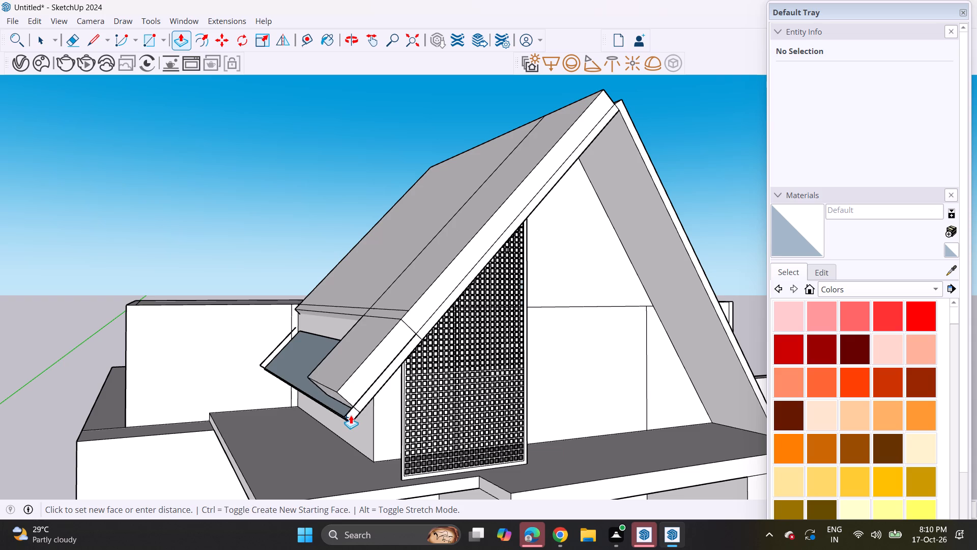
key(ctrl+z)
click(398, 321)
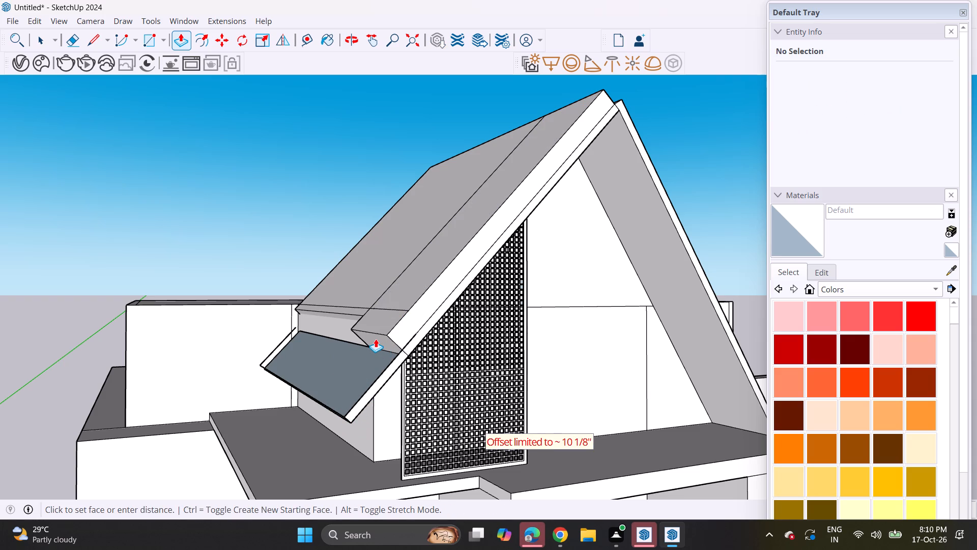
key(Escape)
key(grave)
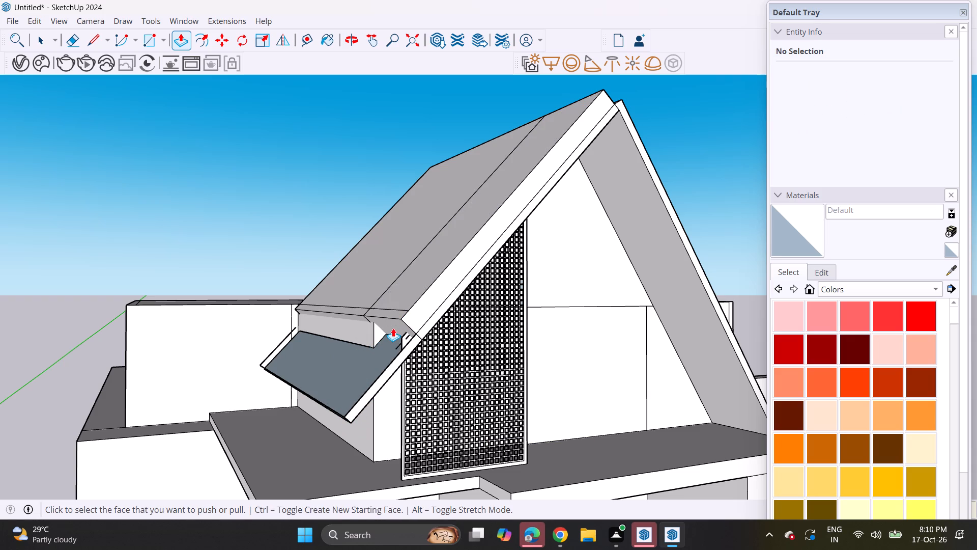
Extend the lower end of the roof slab's front strip down the slope to the eave corner.
key(space)
click(399, 326)
click(182, 34)
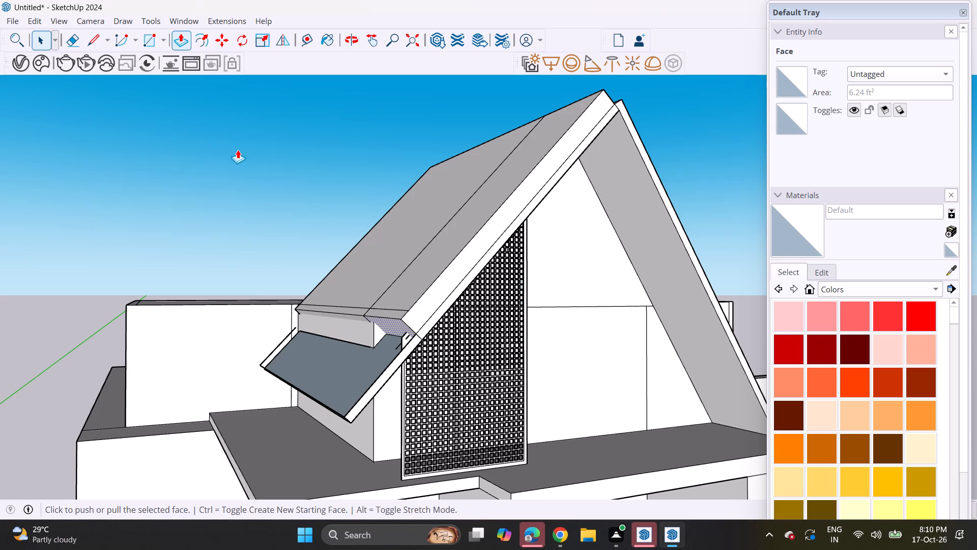
key(Escape)
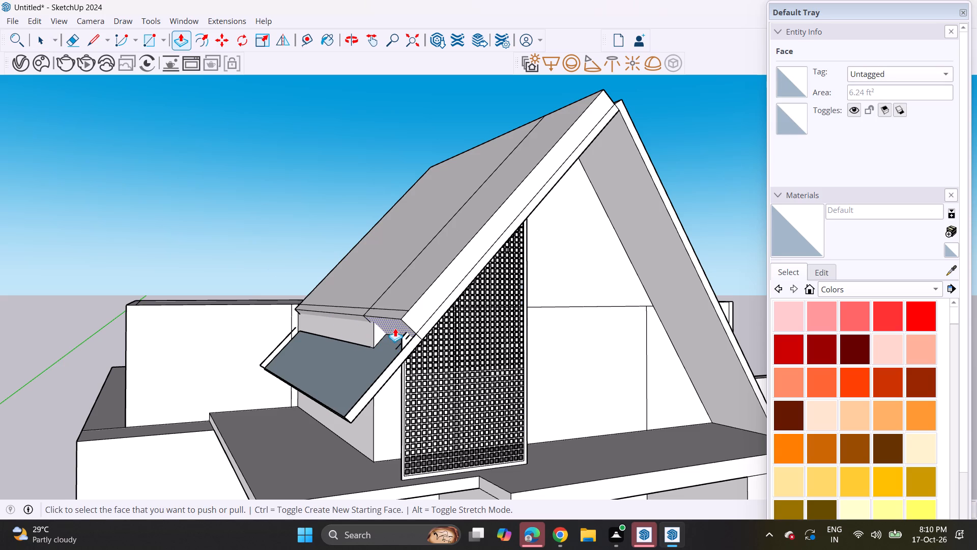
click(395, 328)
click(352, 409)
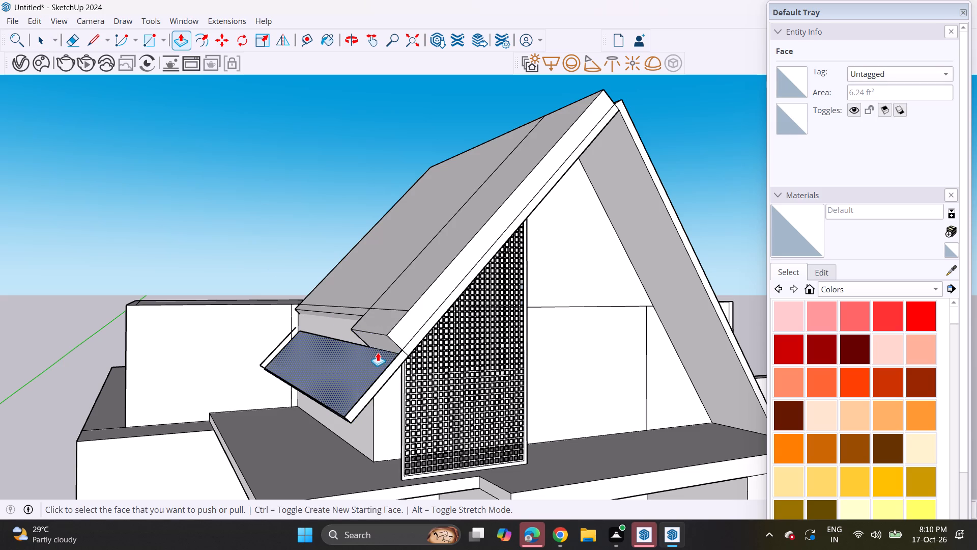
click(380, 343)
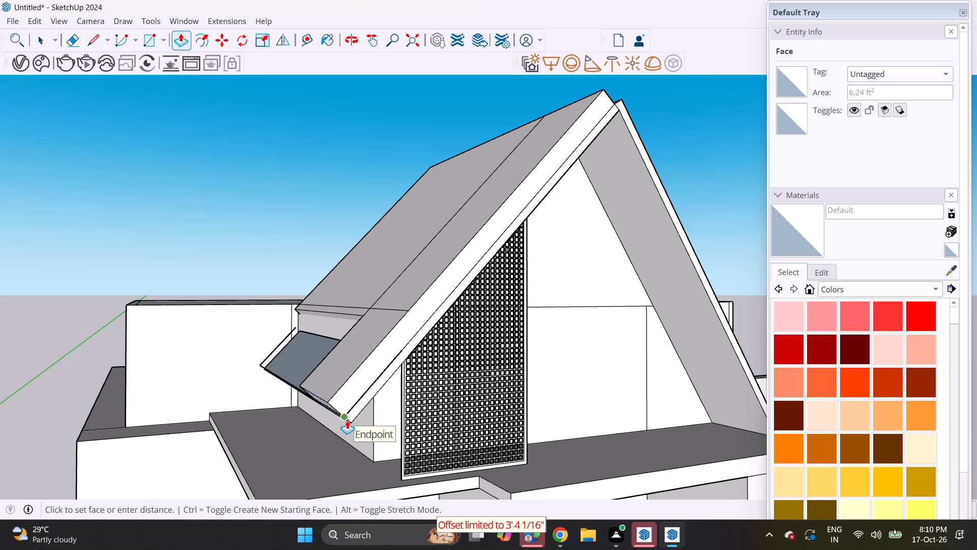
click(347, 420)
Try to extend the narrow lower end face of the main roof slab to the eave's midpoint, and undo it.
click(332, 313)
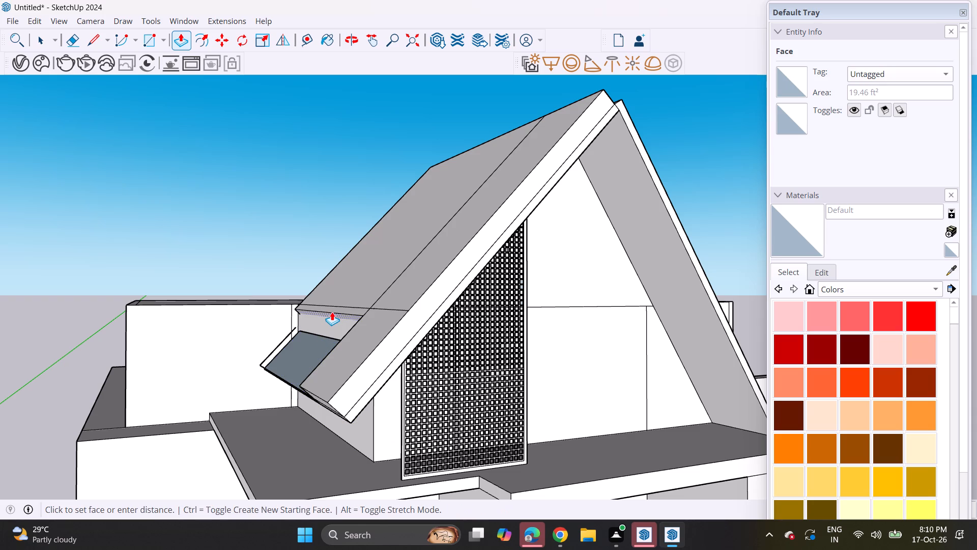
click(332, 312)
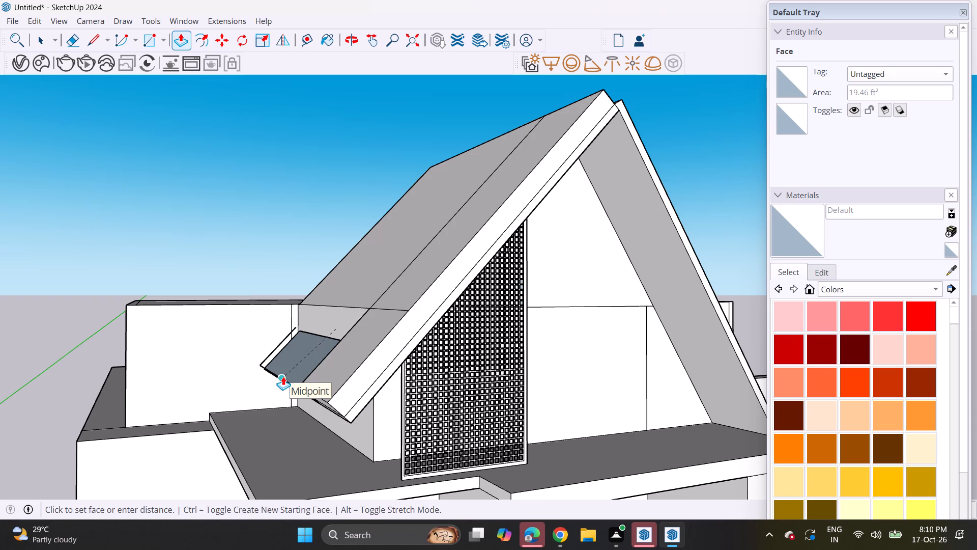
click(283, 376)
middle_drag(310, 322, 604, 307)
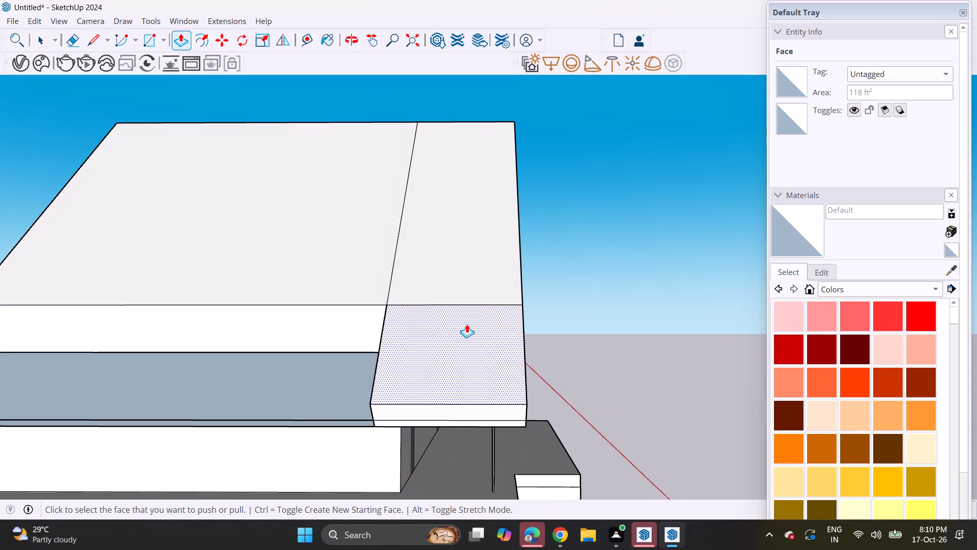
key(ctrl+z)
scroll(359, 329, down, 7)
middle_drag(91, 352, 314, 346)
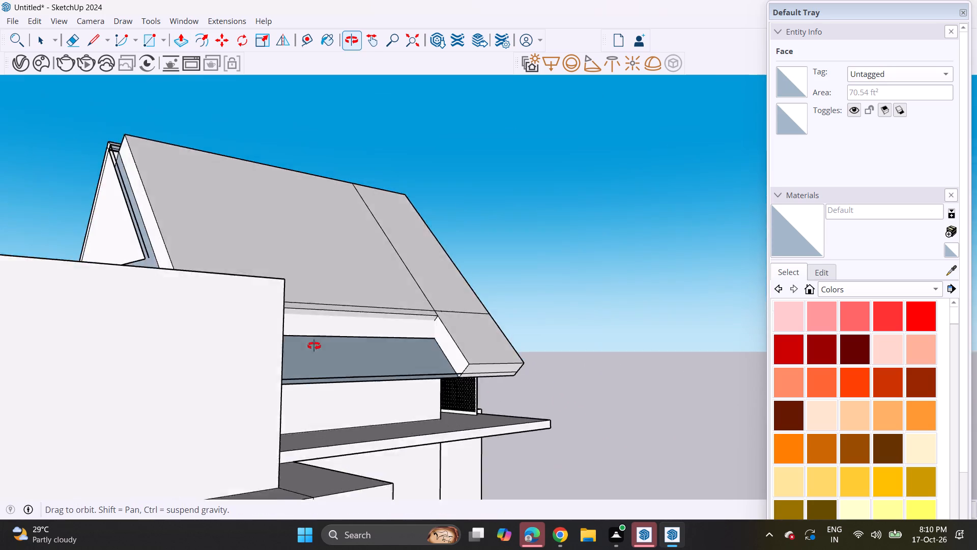
Push/Pull the narrow ridge face of the intact roof slope across the open notch to the rebuilt slope's upper edge.
middle_drag(314, 346, 79, 438)
middle_drag(499, 299, 202, 215)
middle_drag(520, 350, 357, 339)
scroll(349, 344, down, 5)
shift+middle_drag(467, 303, 506, 367)
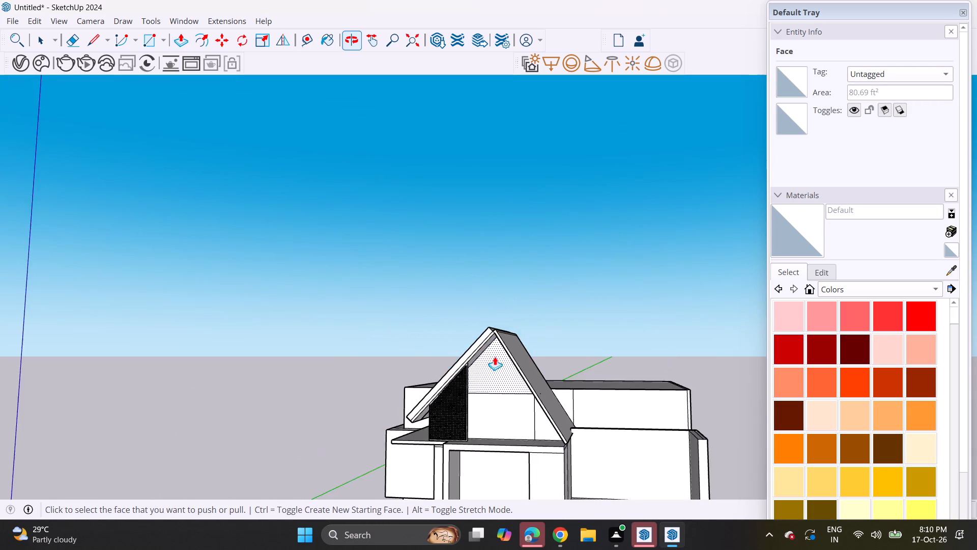
scroll(493, 321, up, 12)
middle_drag(498, 335, 501, 381)
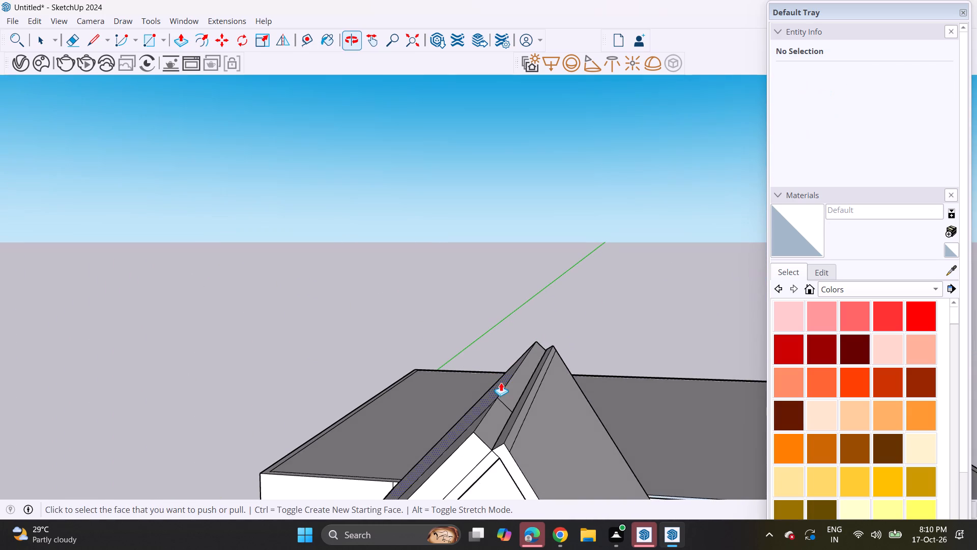
scroll(503, 396, up, 3)
click(499, 425)
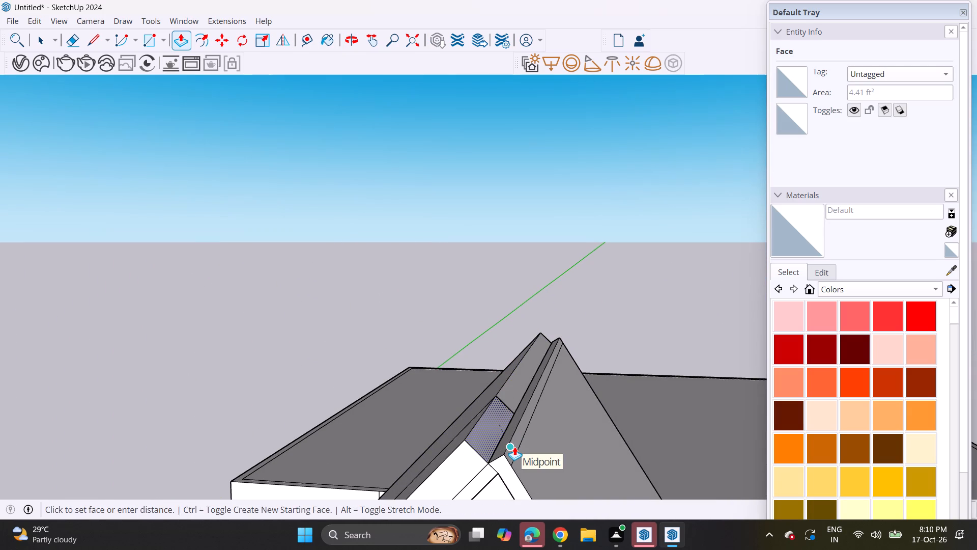
key(Escape)
click(500, 449)
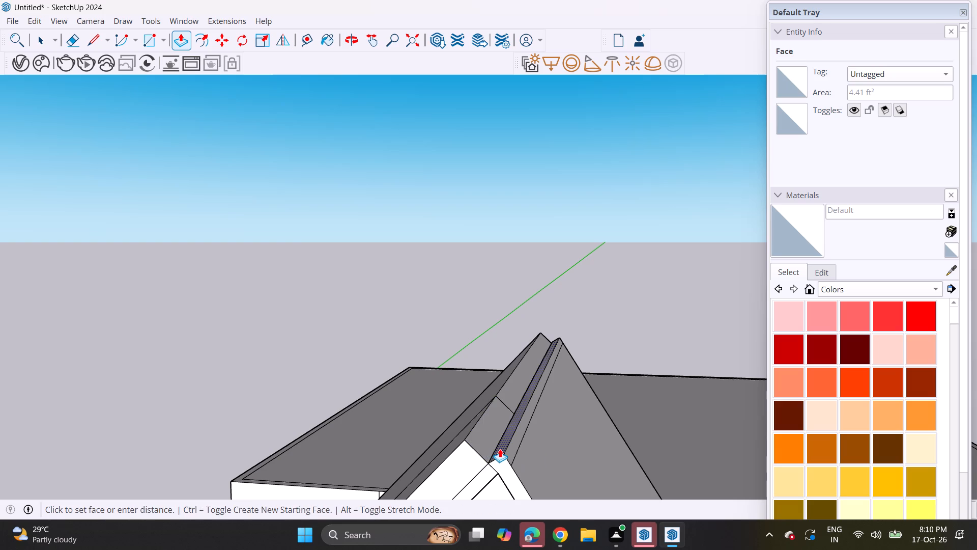
click(475, 428)
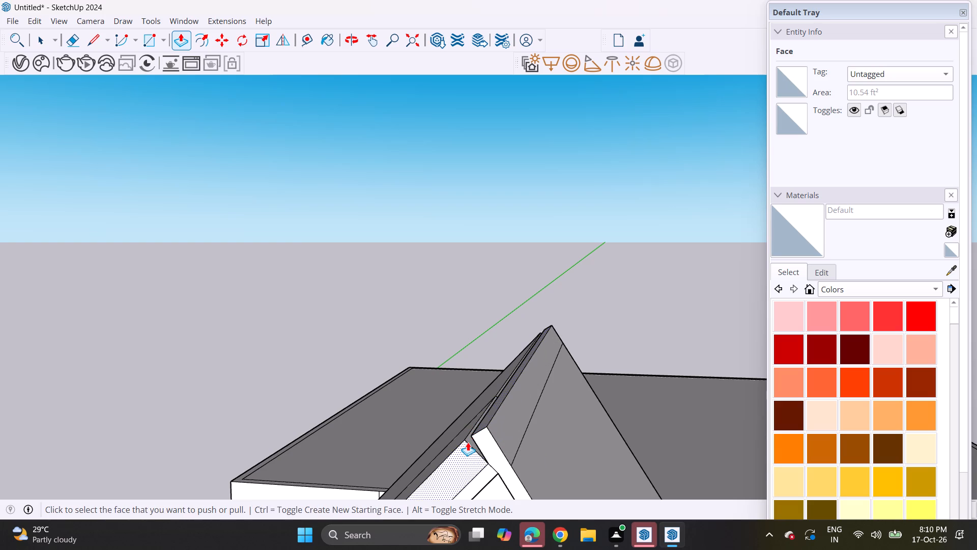
Push/Pull the small upper end face of the rebuilt slope's front strip to meet the extended slab at the ridge.
click(469, 438)
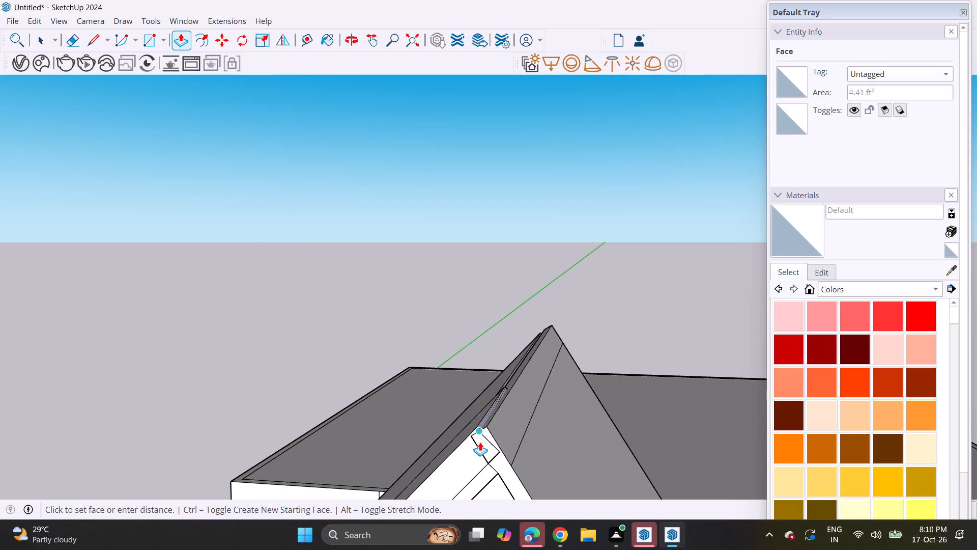
scroll(471, 432, up, 5)
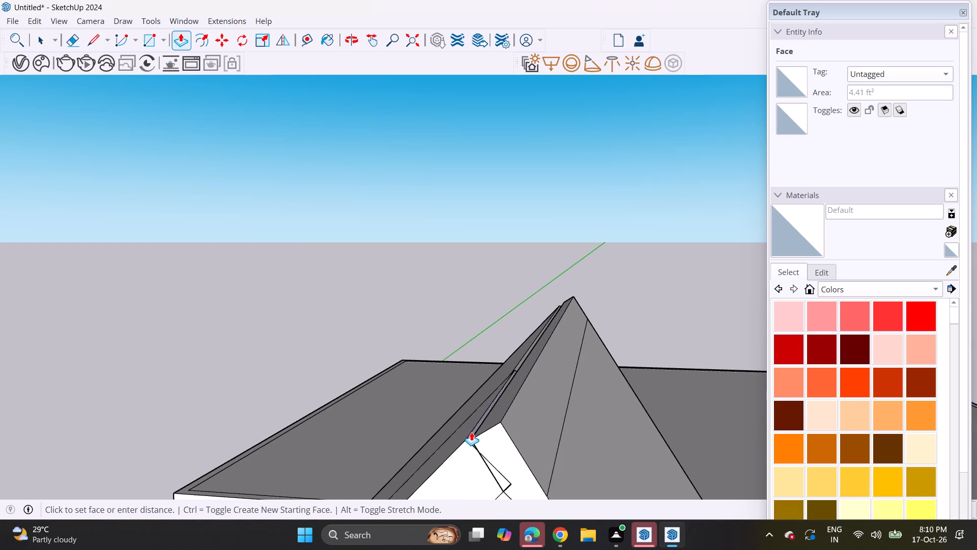
scroll(471, 432, up, 5)
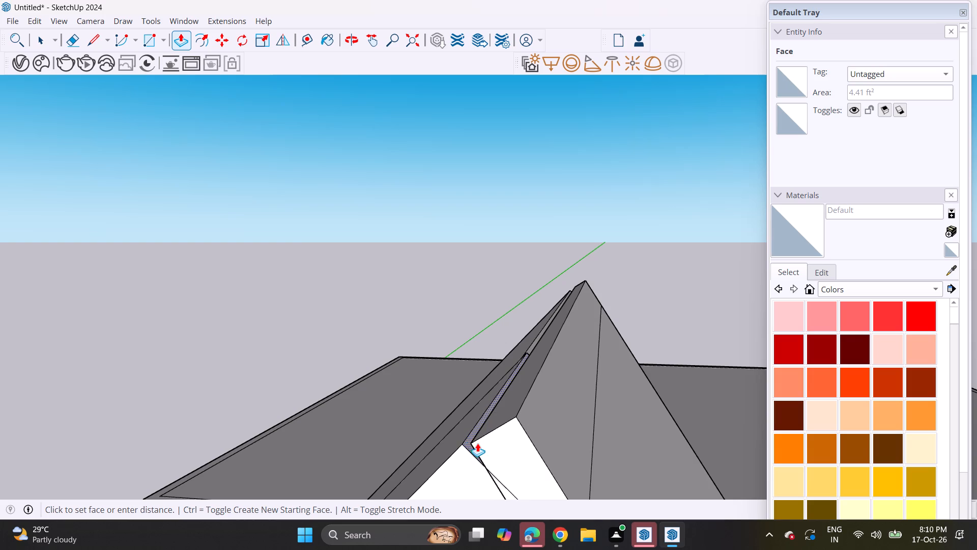
click(475, 446)
Push/Pull the intact roof slope's large face slightly outward from a new starting face, and repeat it on its ridge strip.
middle_drag(486, 447, 494, 390)
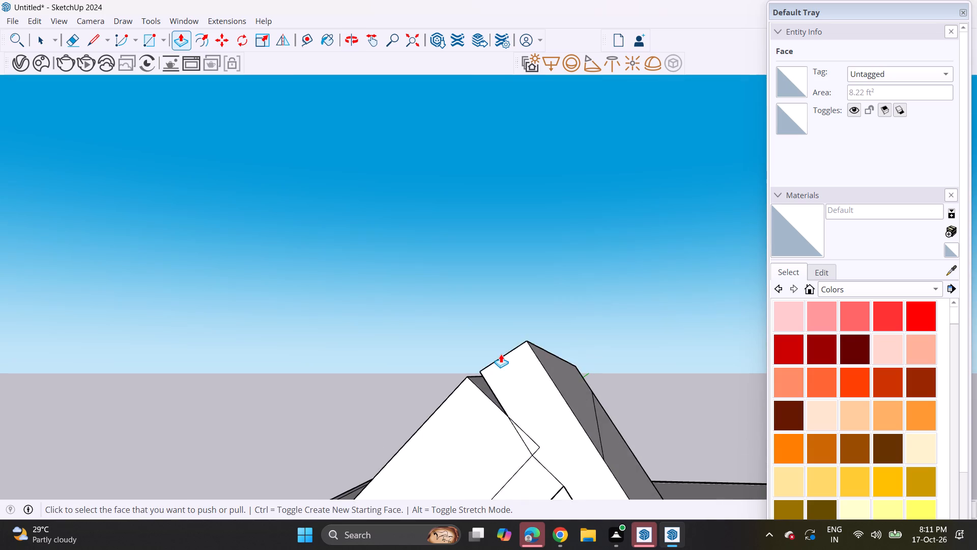
scroll(501, 354, down, 20)
scroll(501, 354, down, 5)
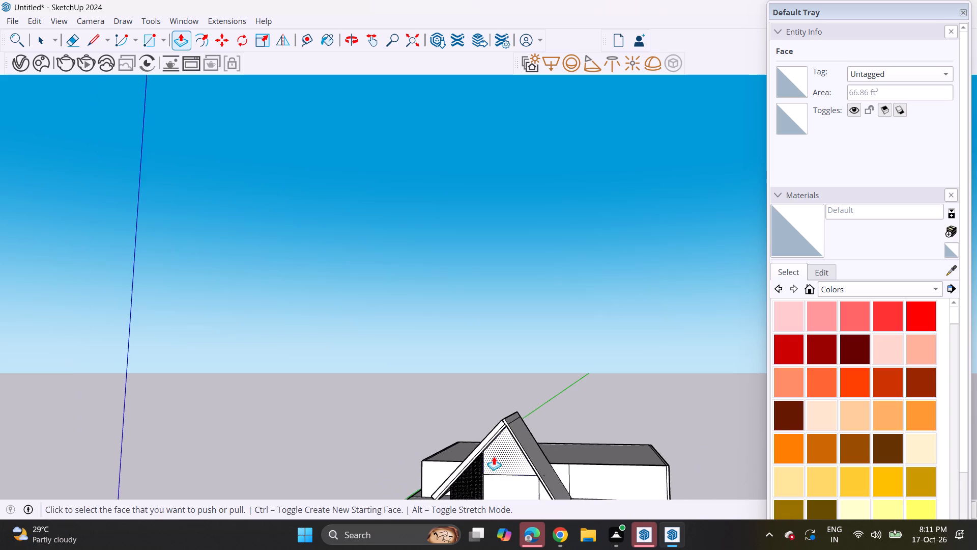
middle_drag(494, 456, 509, 359)
middle_drag(509, 361, 564, 334)
scroll(534, 409, down, 3)
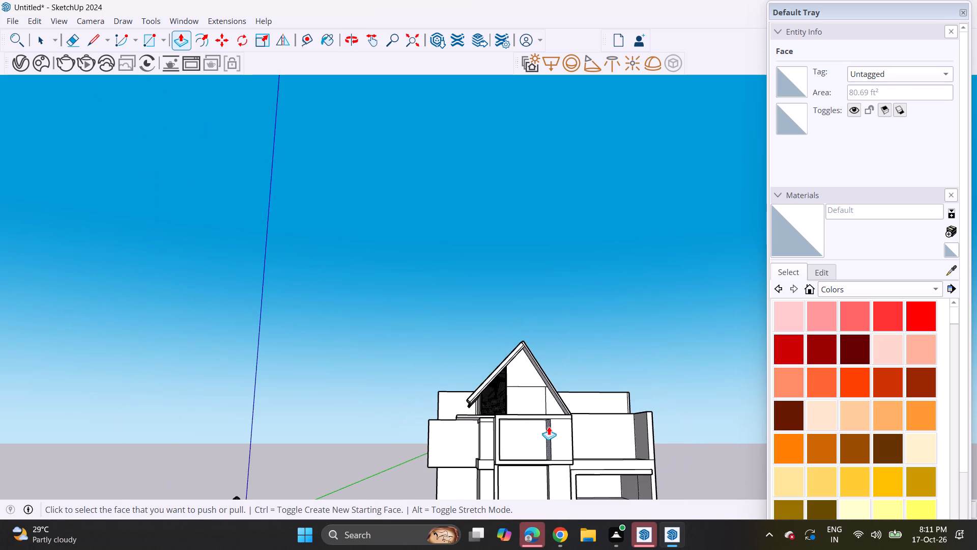
middle_drag(549, 425, 541, 430)
middle_drag(562, 381, 473, 434)
scroll(562, 381, up, 1)
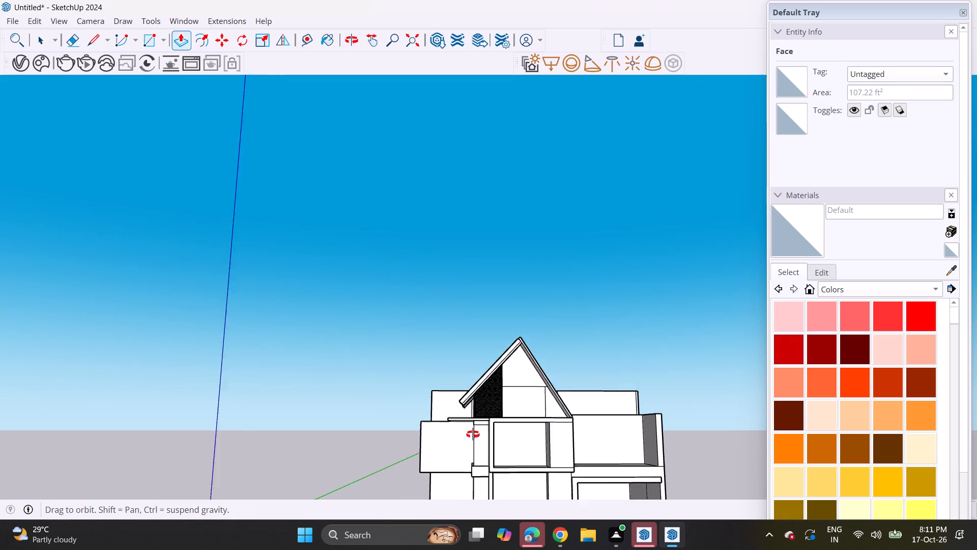
middle_drag(473, 434, 376, 490)
scroll(537, 367, up, 5)
click(561, 378)
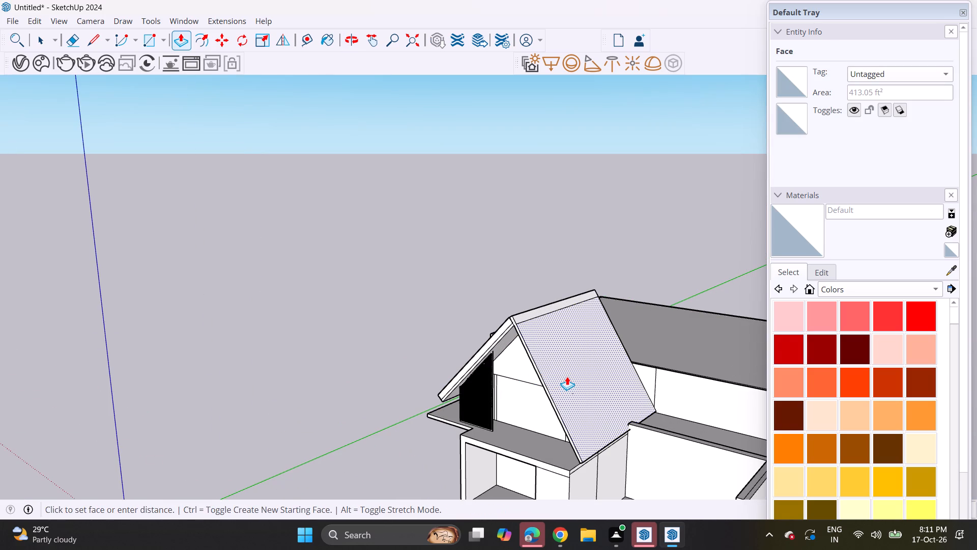
key(Escape)
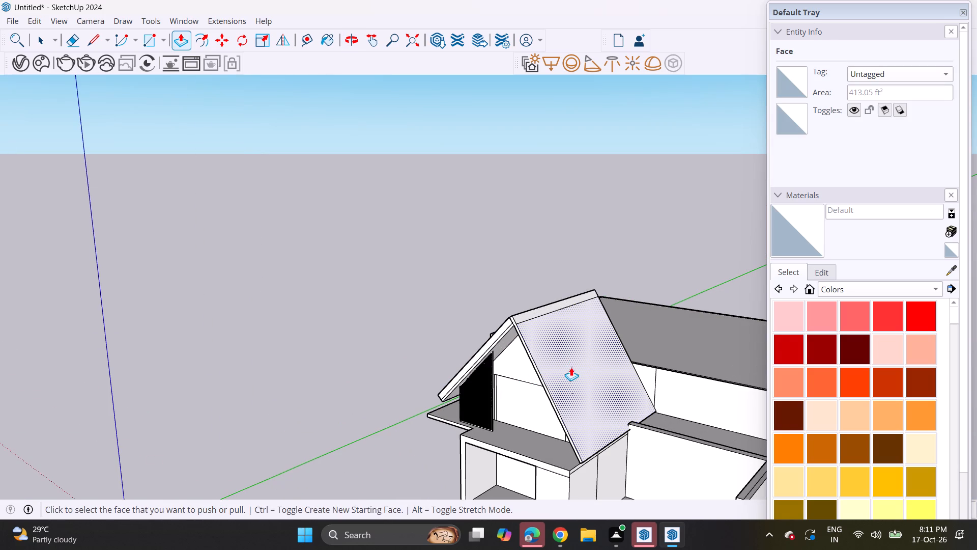
click(568, 362)
key(Escape)
click(570, 374)
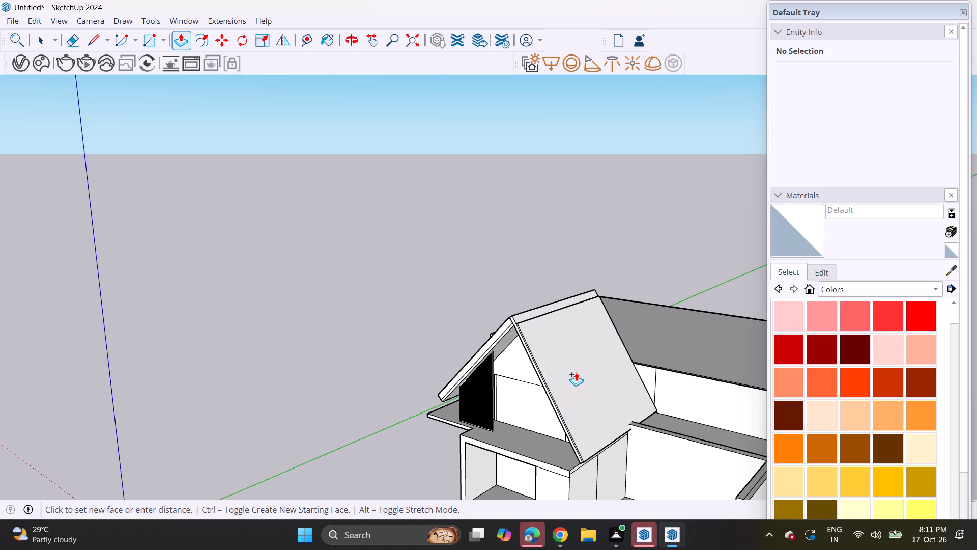
click(573, 374)
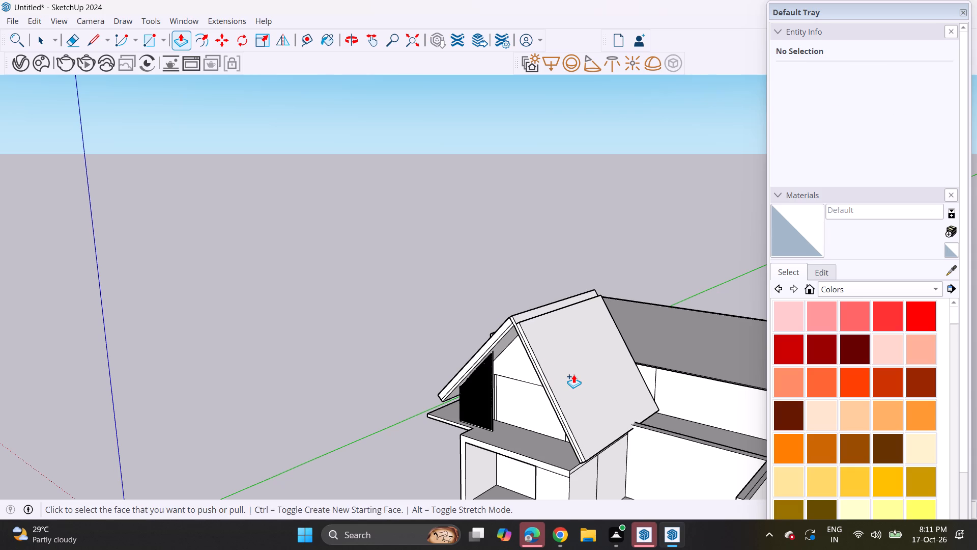
scroll(532, 304, up, 9)
double_click(521, 337)
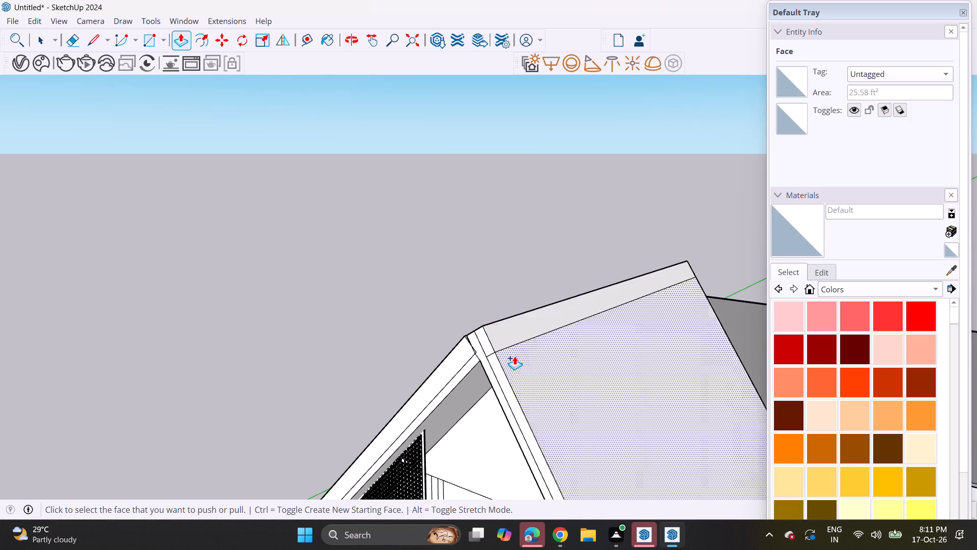
Push/Pull the small remaining face in the ridge gap at the gable's front to meet the adjoining slab's corner.
scroll(514, 356, down, 4)
middle_drag(516, 432, 612, 346)
scroll(612, 346, down, 9)
shift+middle_drag(594, 413, 539, 370)
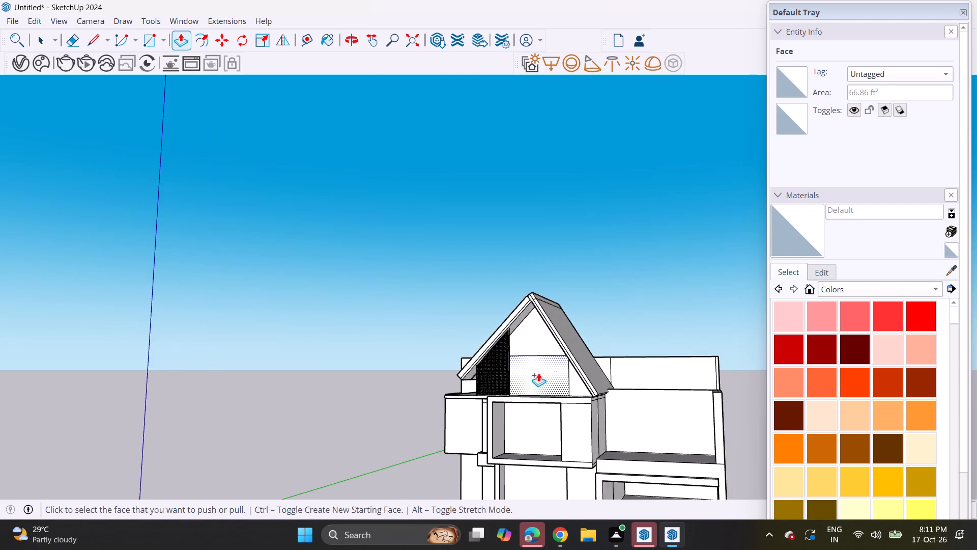
middle_drag(538, 373, 615, 345)
scroll(544, 345, down, 4)
shift+middle_drag(553, 394, 551, 384)
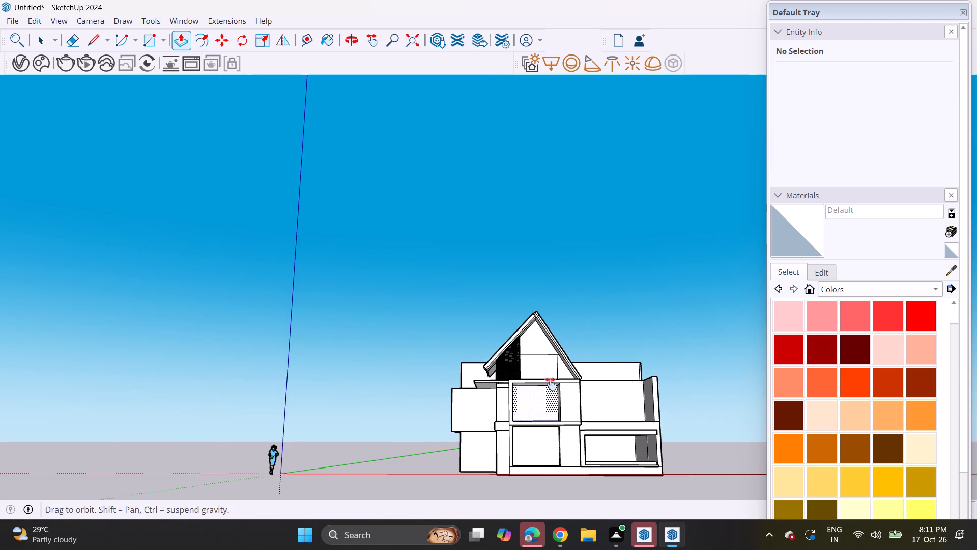
shift+middle_drag(551, 384, 534, 355)
middle_drag(534, 354, 527, 400)
scroll(565, 245, up, 2)
shift+middle_drag(551, 327, 530, 296)
scroll(528, 300, up, 2)
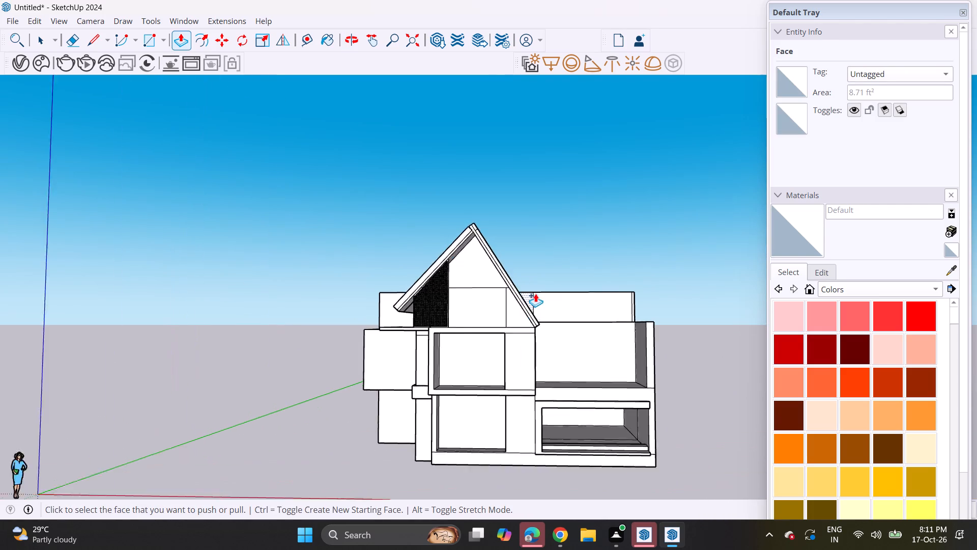
scroll(535, 293, up, 5)
scroll(423, 189, up, 16)
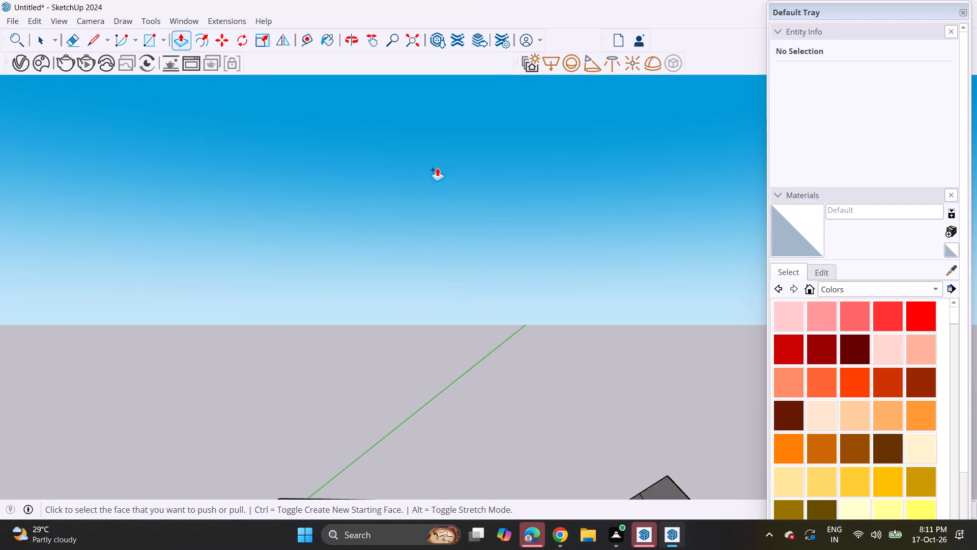
scroll(450, 233, down, 4)
middle_drag(454, 272, 481, 272)
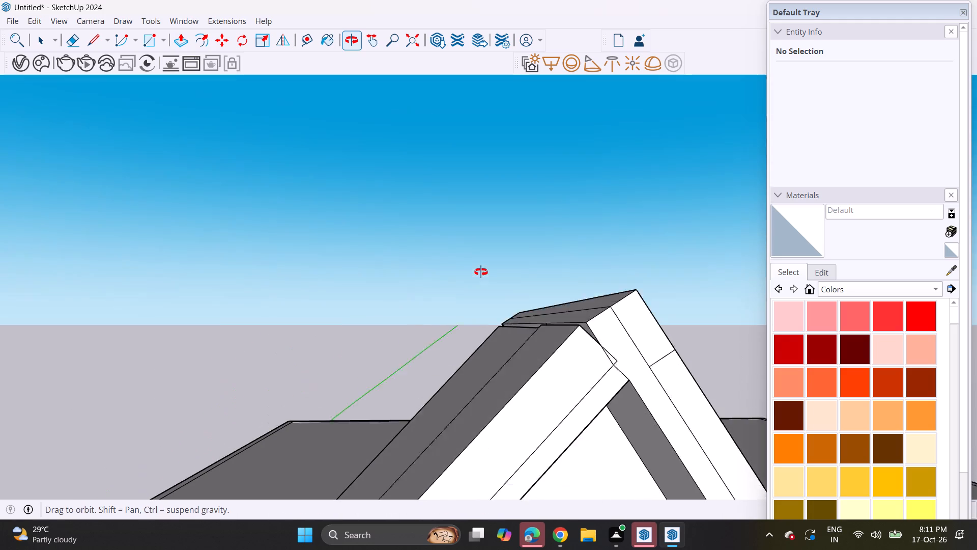
middle_drag(481, 272, 463, 281)
click(495, 369)
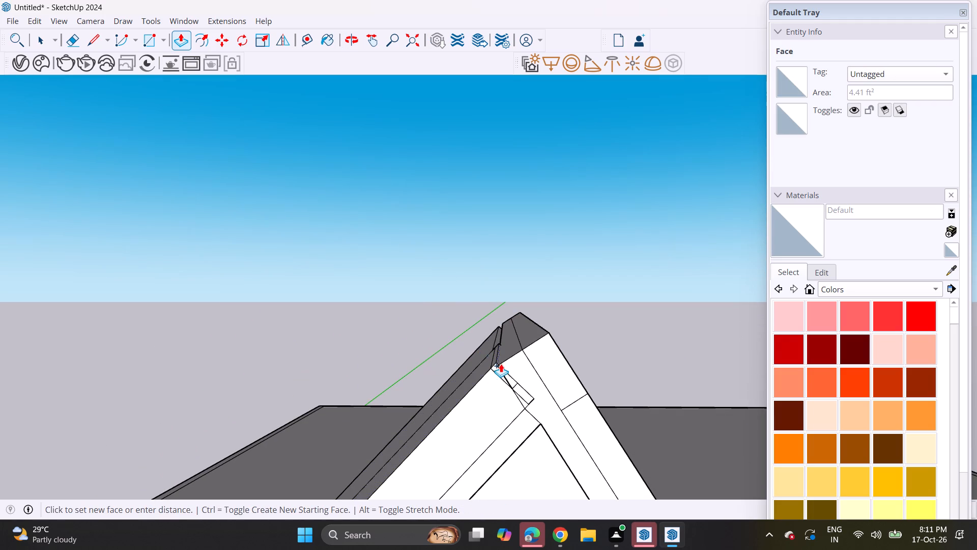
click(501, 362)
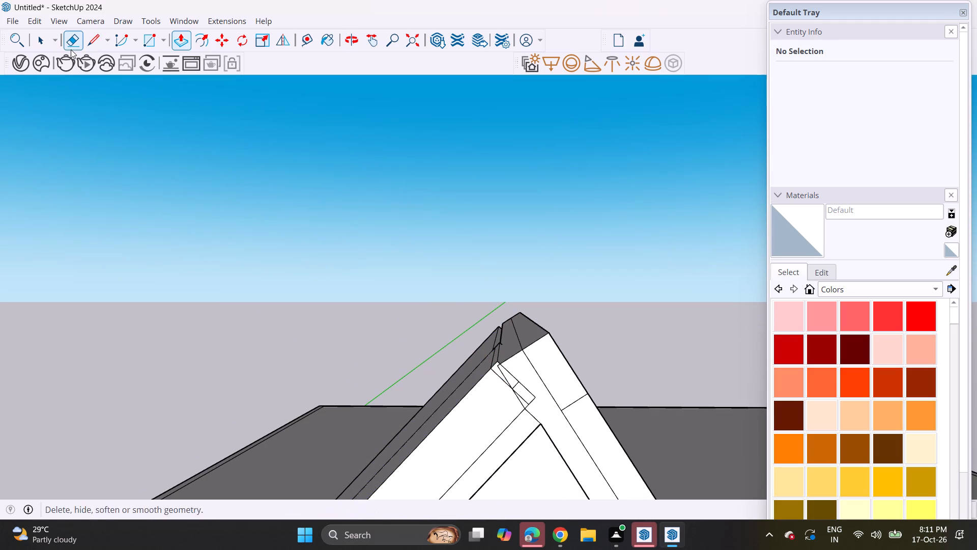
Erase the small overlapping seam edges at the apex of the gable roof's front face.
click(71, 49)
drag(533, 391, 507, 416)
drag(515, 380, 499, 401)
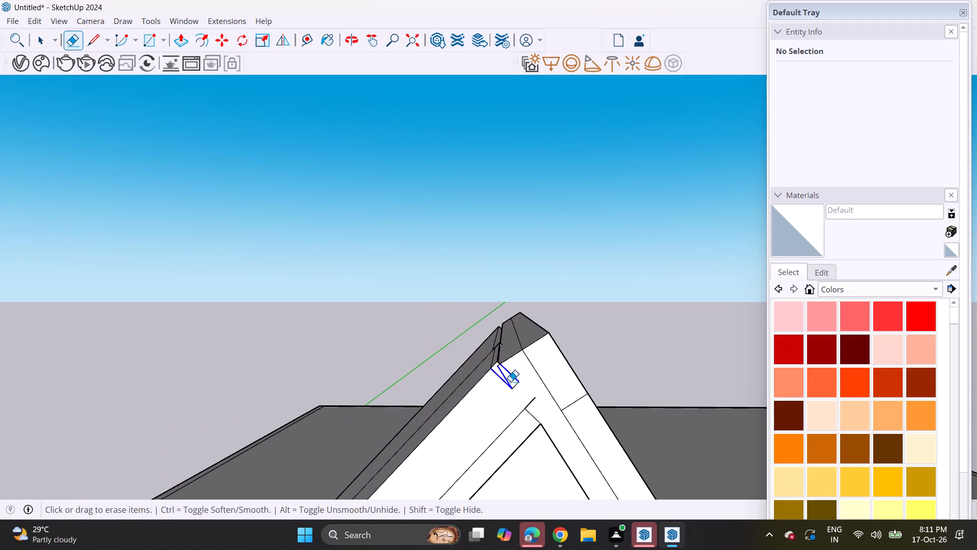
drag(513, 374, 505, 389)
drag(527, 378, 508, 401)
drag(509, 380, 514, 396)
drag(515, 394, 533, 389)
drag(538, 376, 540, 390)
drag(550, 382, 550, 406)
Erase the leftover short cross lines and lengthwise seam lines along both sloping arms of the gable roof's front face.
drag(562, 410, 568, 414)
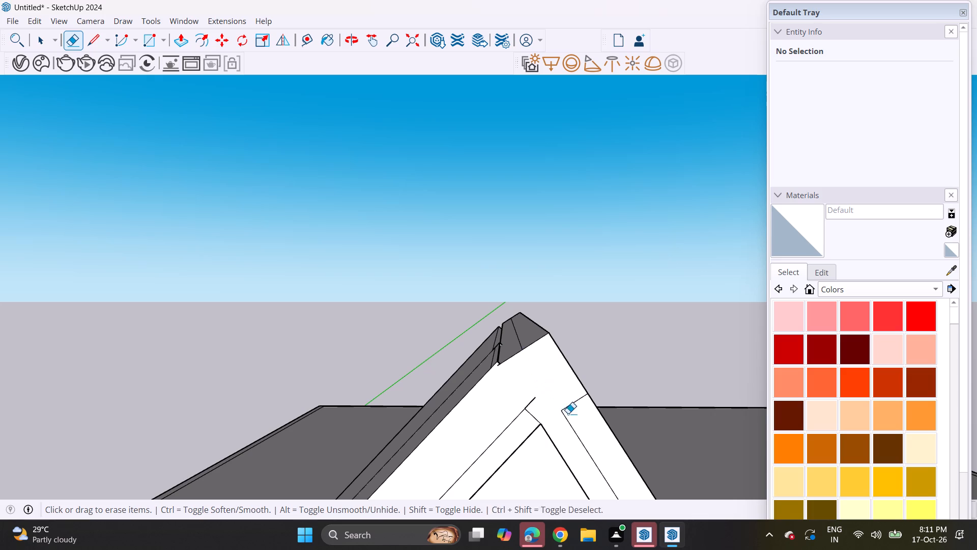
drag(568, 414, 568, 415)
drag(565, 407, 568, 419)
drag(531, 400, 529, 408)
drag(528, 409, 518, 427)
click(518, 411)
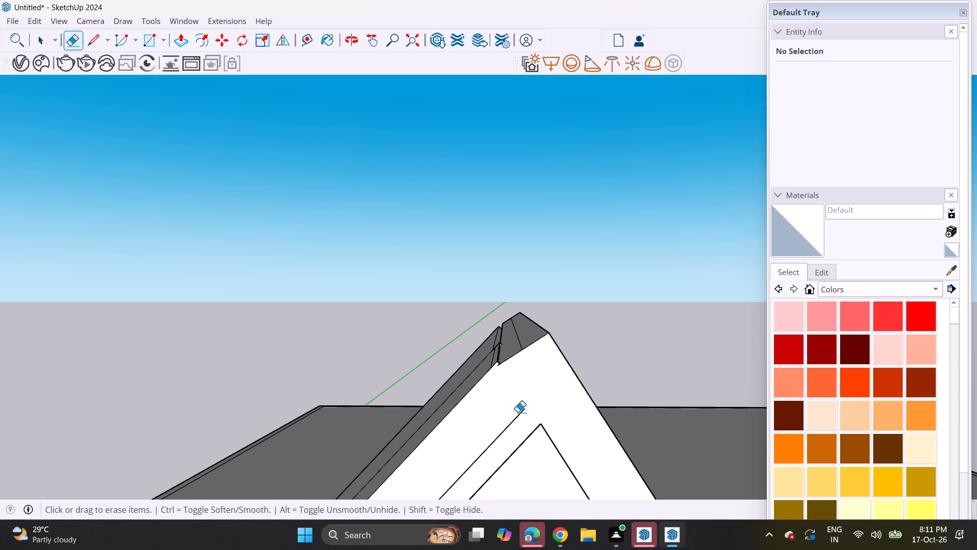
drag(518, 412, 519, 420)
scroll(515, 414, down, 1)
click(515, 414)
click(515, 415)
click(516, 418)
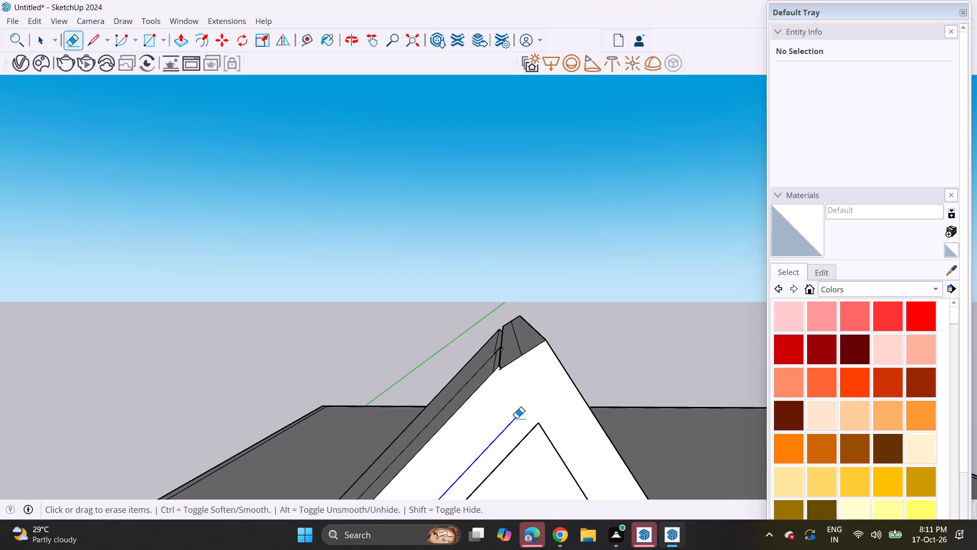
Erase the horizontal line across the recessed gable wall beside the perforated screen.
scroll(516, 419, down, 7)
shift+middle_drag(510, 438, 510, 252)
scroll(510, 250, down, 4)
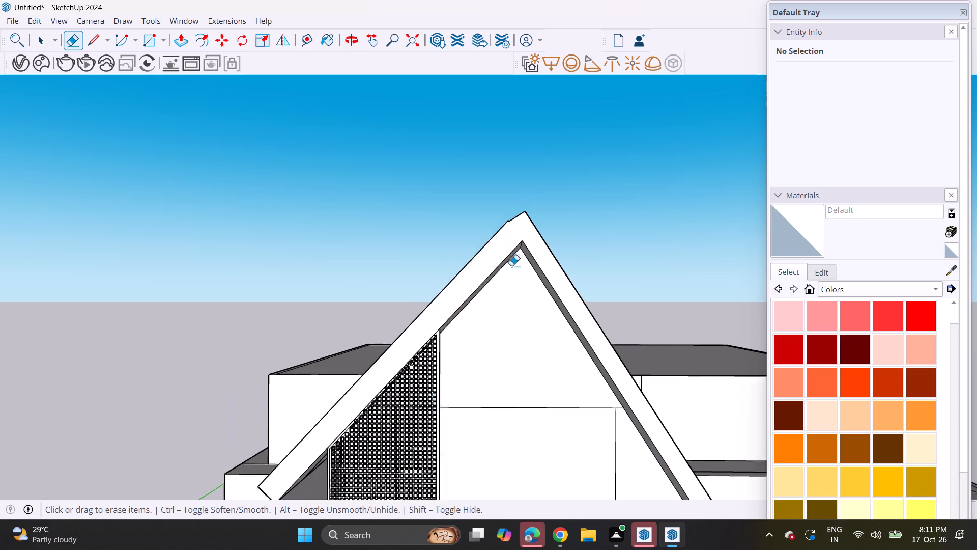
scroll(511, 266, down, 7)
shift+middle_drag(529, 385, 527, 327)
shift+middle_drag(504, 397, 482, 347)
scroll(482, 347, up, 1)
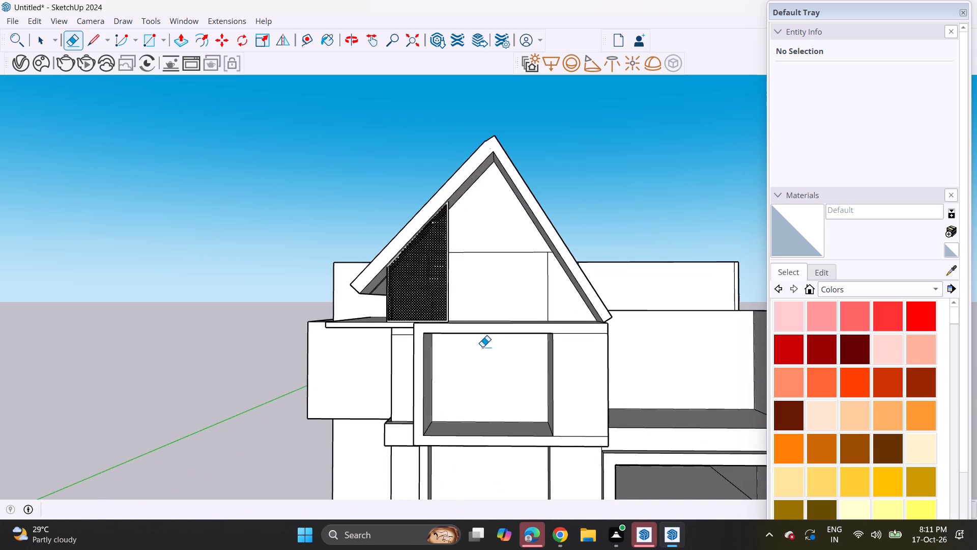
scroll(482, 347, down, 5)
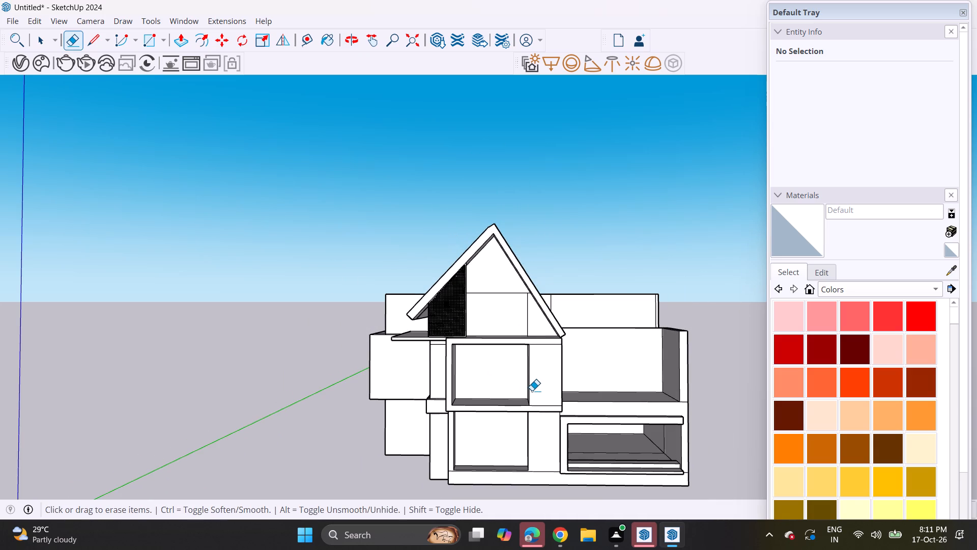
scroll(530, 381, down, 3)
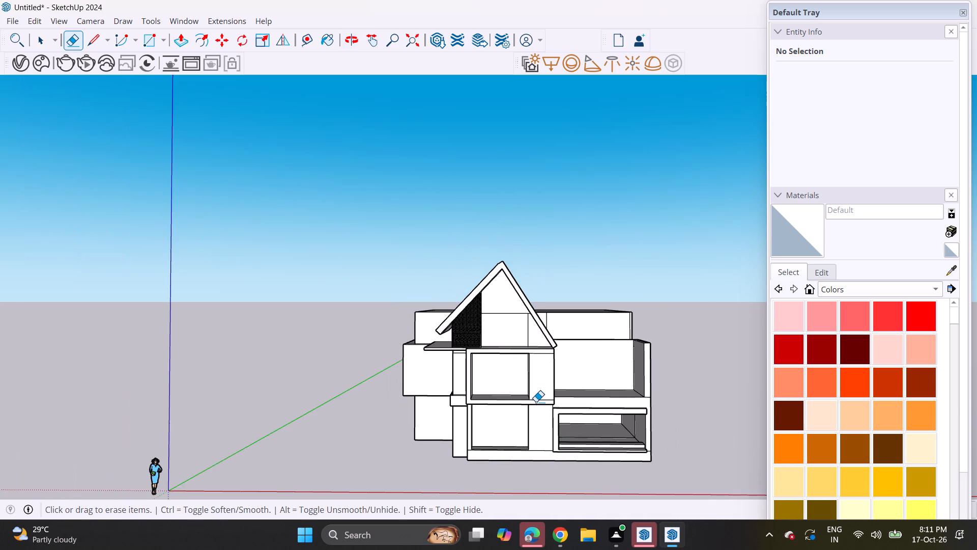
shift+middle_drag(533, 398, 485, 327)
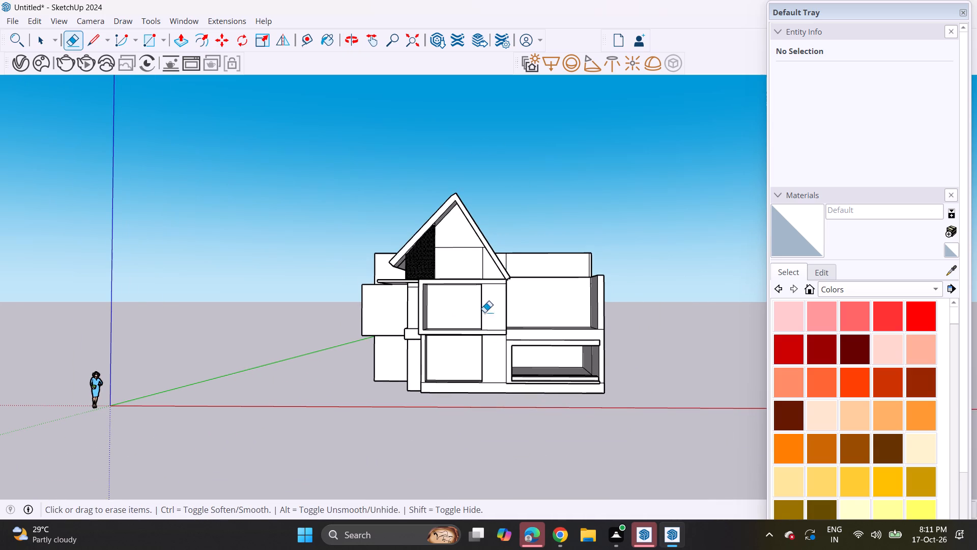
middle_drag(458, 259, 467, 279)
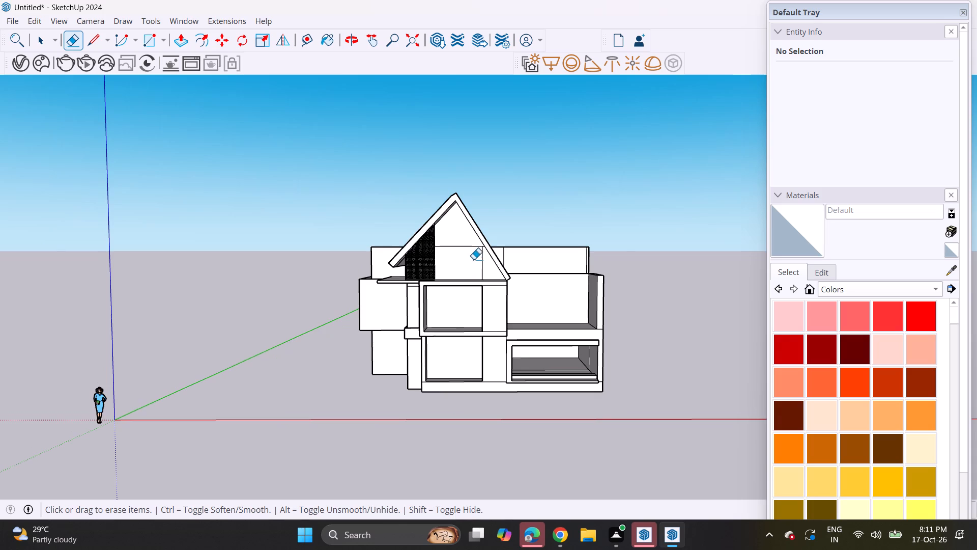
scroll(474, 258, up, 8)
click(471, 235)
click(469, 230)
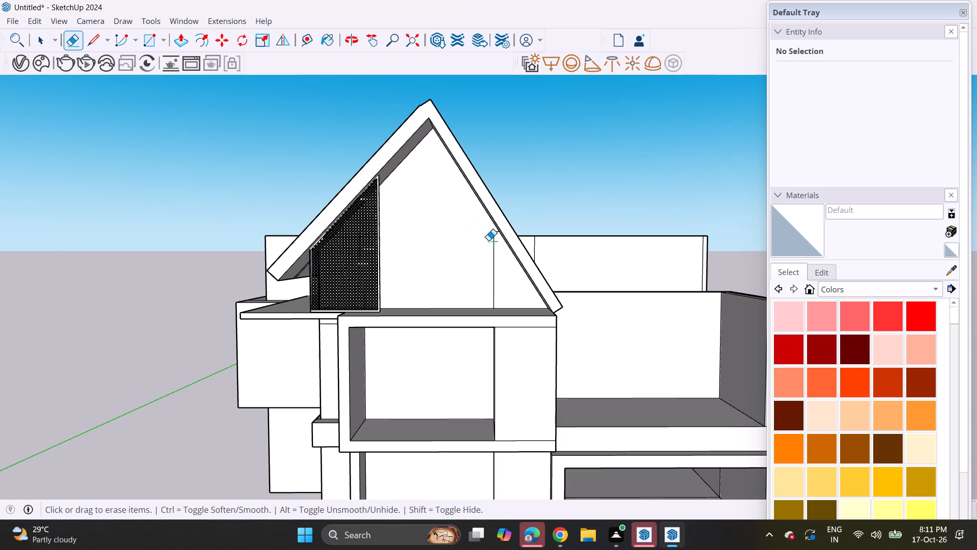
Erase the vertical line and the leftover short horizontal stub on the recessed gable wall, near the sloping roof slab.
drag(491, 243, 496, 260)
click(534, 243)
scroll(503, 248, up, 2)
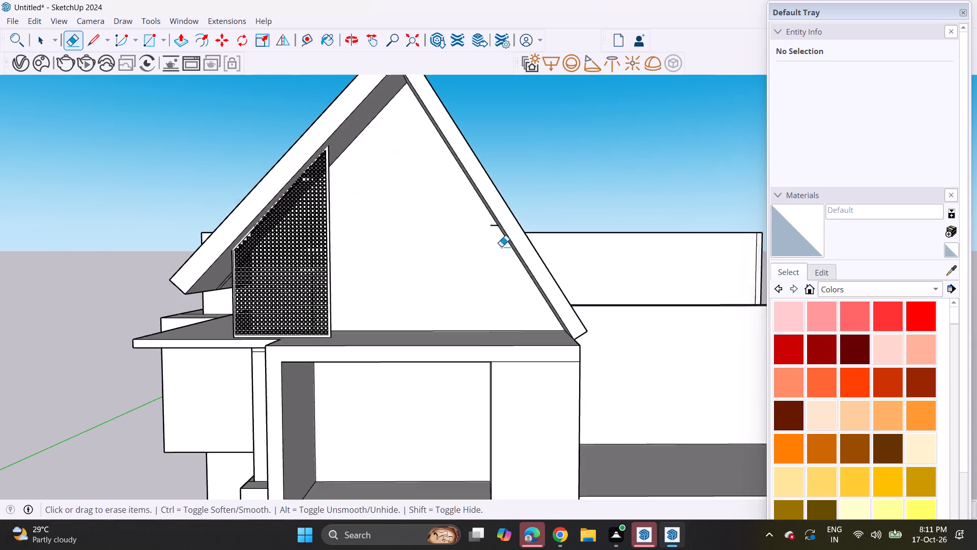
scroll(501, 246, up, 7)
middle_drag(481, 230, 526, 199)
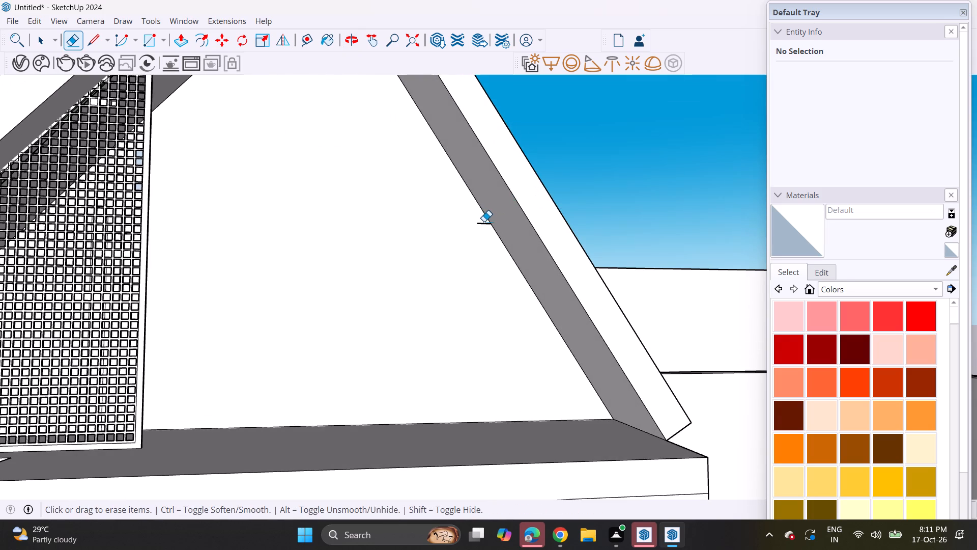
click(484, 222)
click(478, 222)
drag(483, 219, 484, 224)
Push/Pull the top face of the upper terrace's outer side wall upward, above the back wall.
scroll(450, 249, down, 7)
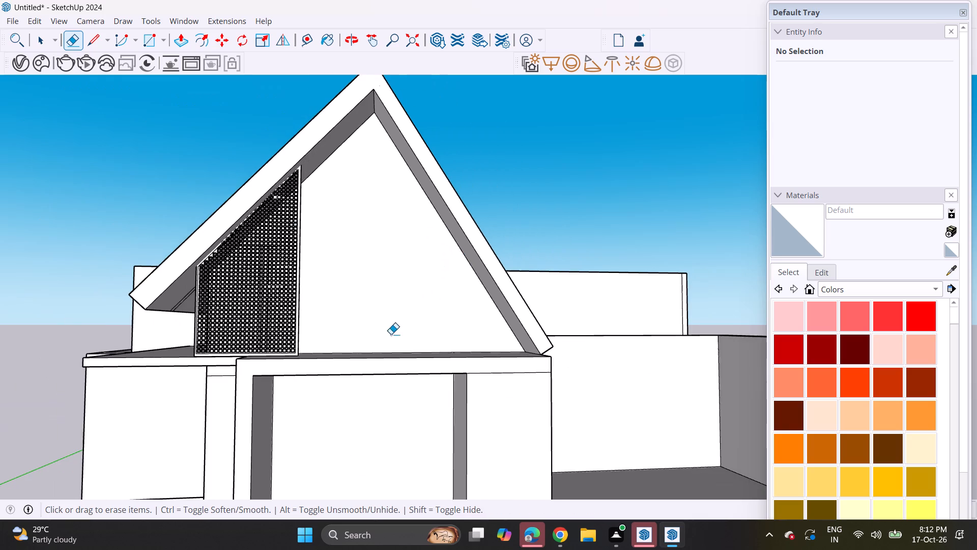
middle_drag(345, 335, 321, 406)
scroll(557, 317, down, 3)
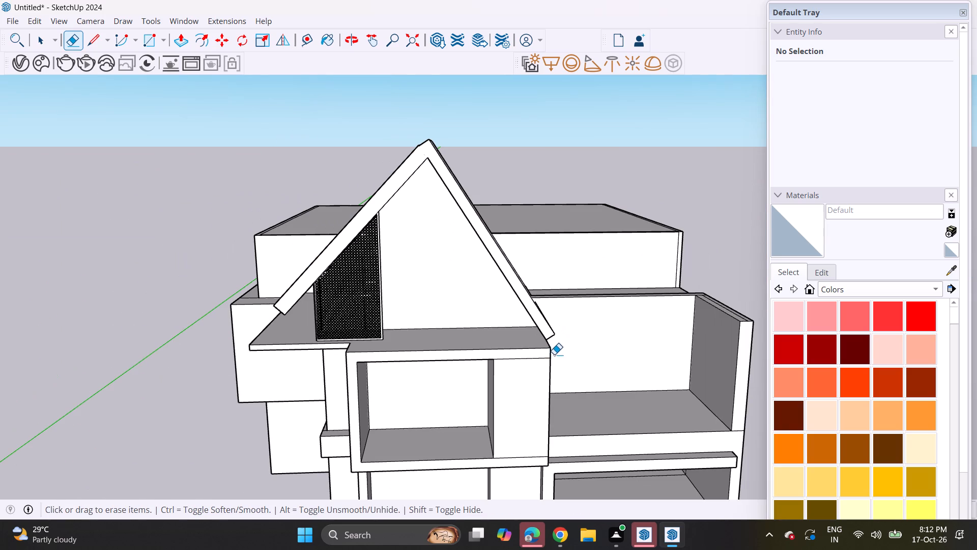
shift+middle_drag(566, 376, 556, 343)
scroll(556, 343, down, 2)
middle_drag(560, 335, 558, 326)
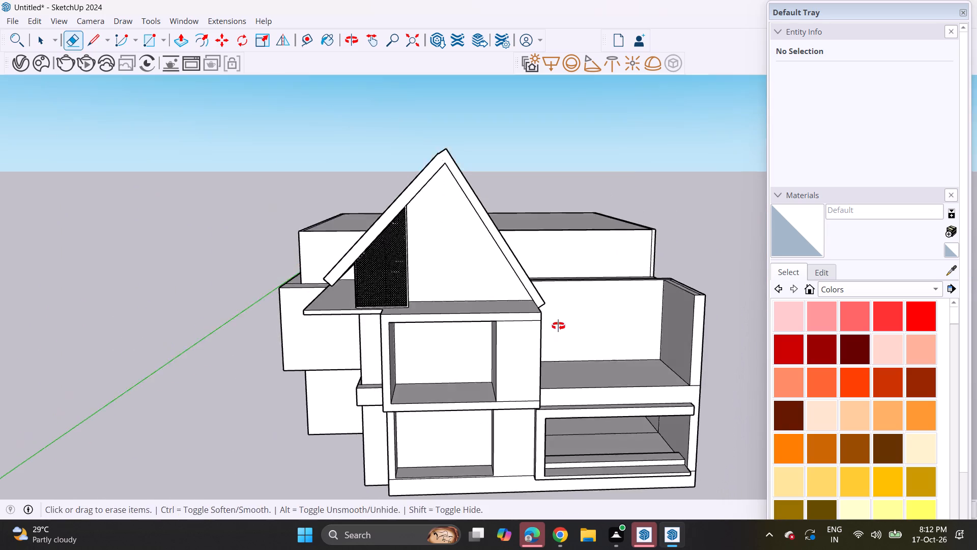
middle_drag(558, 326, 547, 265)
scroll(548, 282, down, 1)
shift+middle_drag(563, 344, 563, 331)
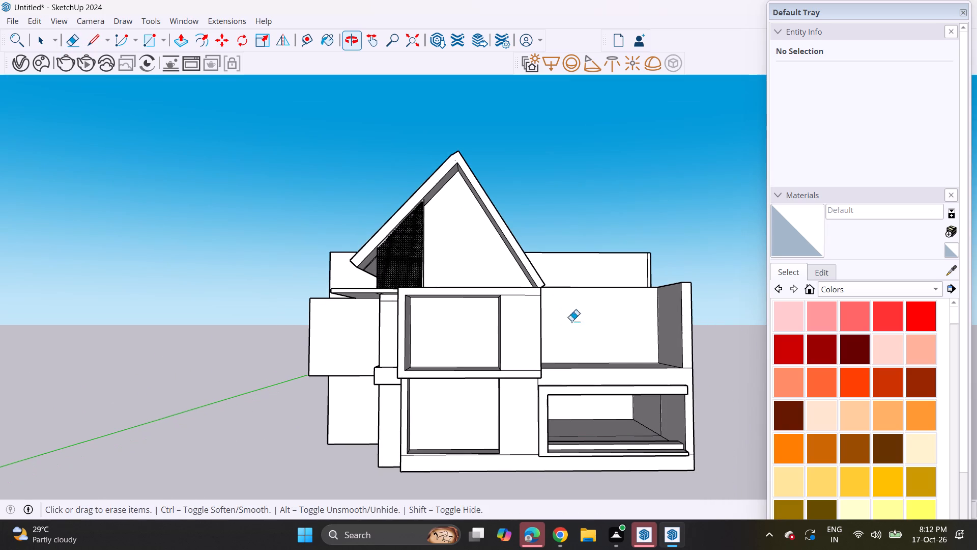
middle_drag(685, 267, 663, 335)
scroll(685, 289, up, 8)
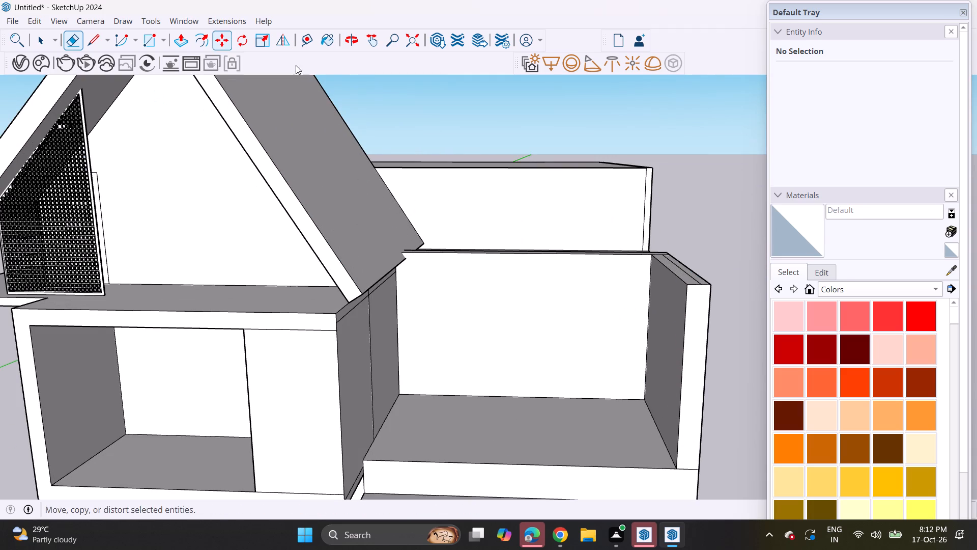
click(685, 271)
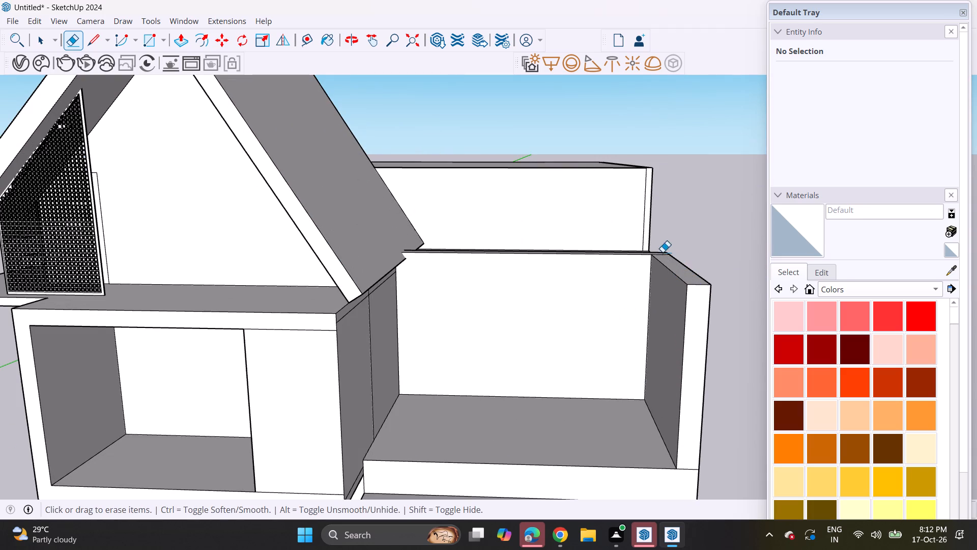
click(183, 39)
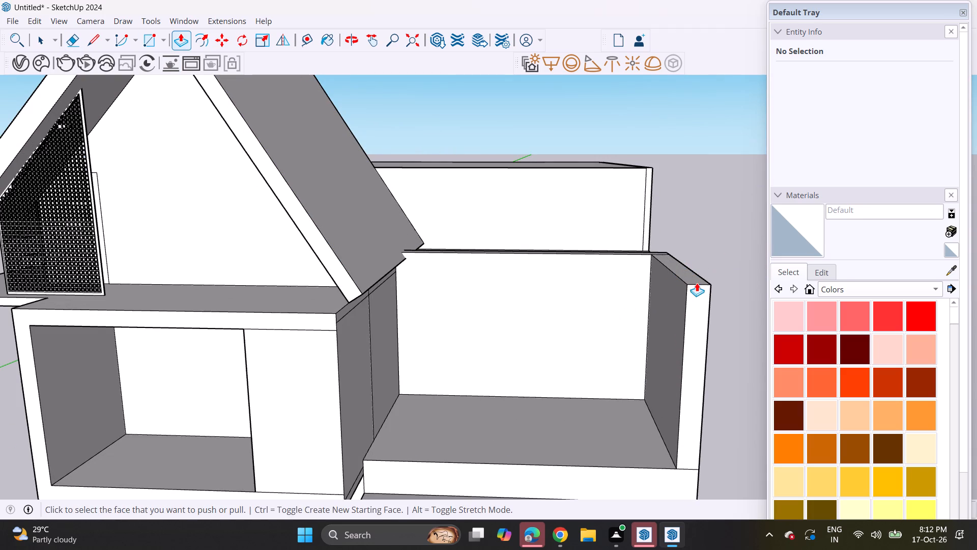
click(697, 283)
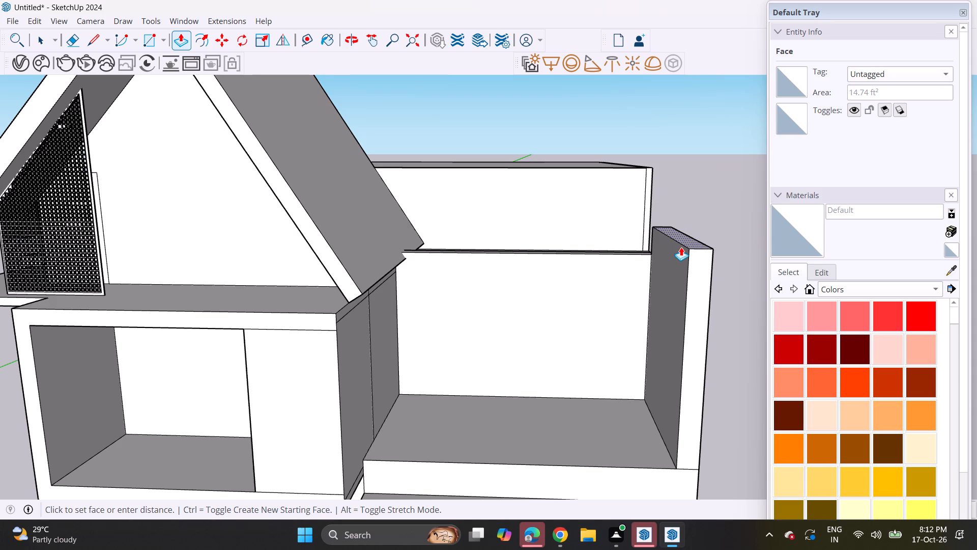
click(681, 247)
Push/Pull the narrow top face of the upper terrace's back wall slightly upward against the side wall.
middle_drag(486, 290, 676, 244)
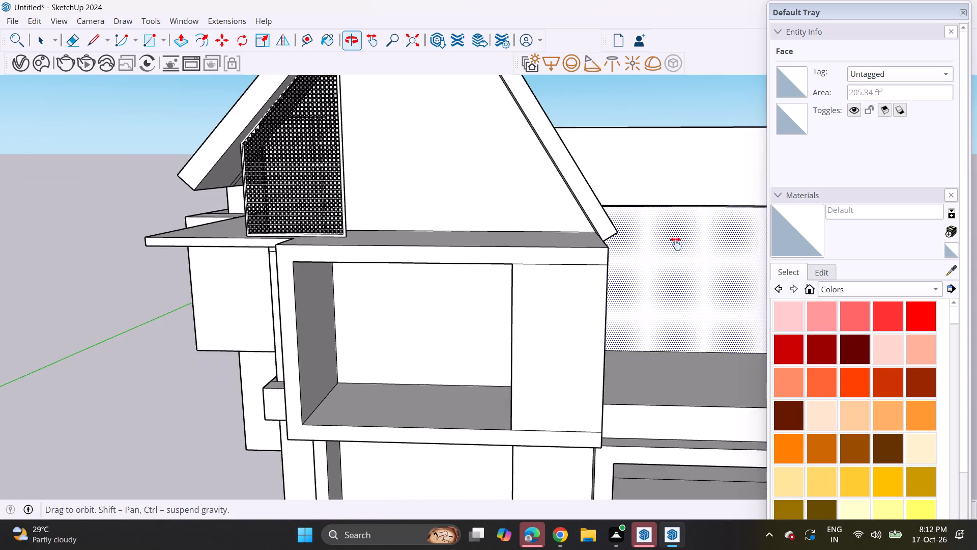
middle_drag(676, 244, 721, 236)
middle_drag(630, 257, 655, 221)
scroll(634, 229, down, 3)
shift+middle_drag(664, 260, 599, 281)
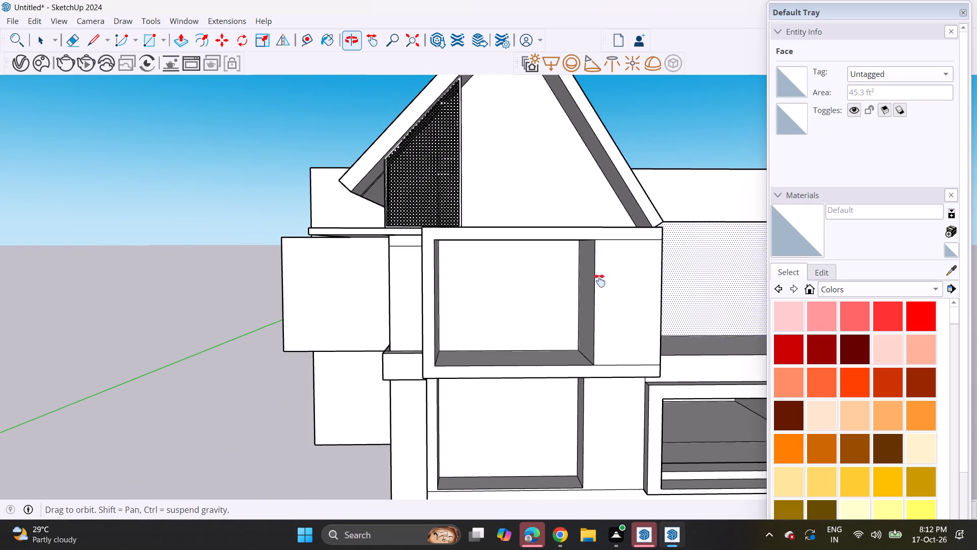
shift+middle_drag(599, 281, 443, 307)
middle_drag(537, 285, 542, 348)
scroll(583, 225, up, 4)
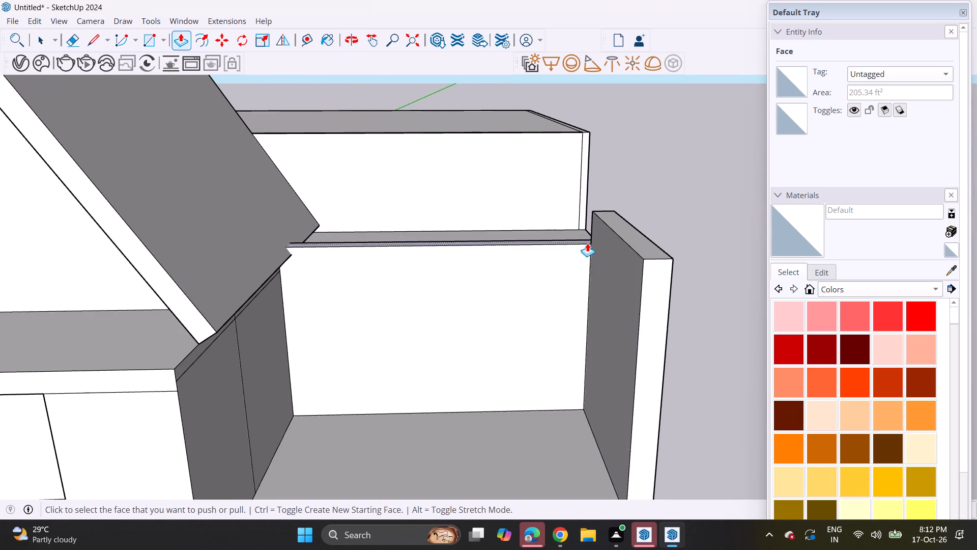
click(583, 239)
key(Escape)
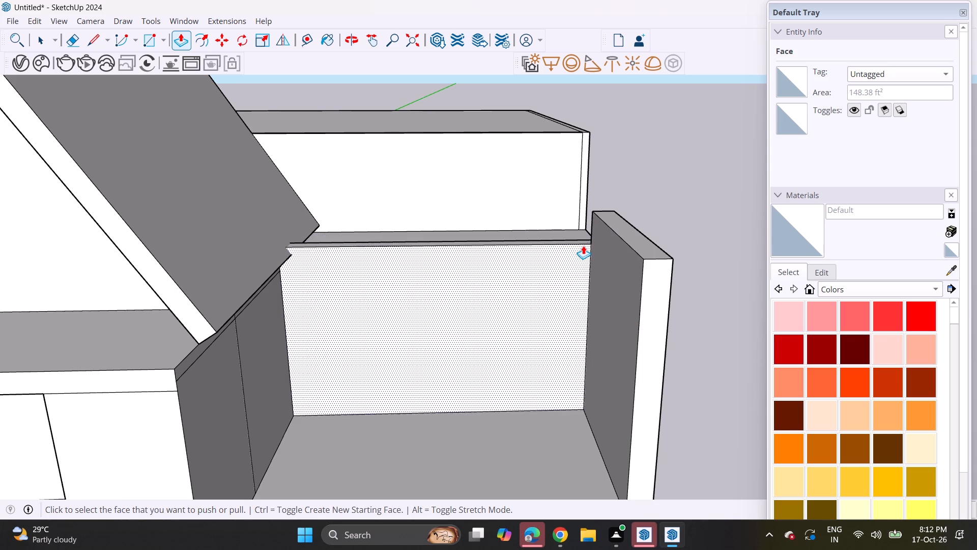
click(579, 241)
click(594, 229)
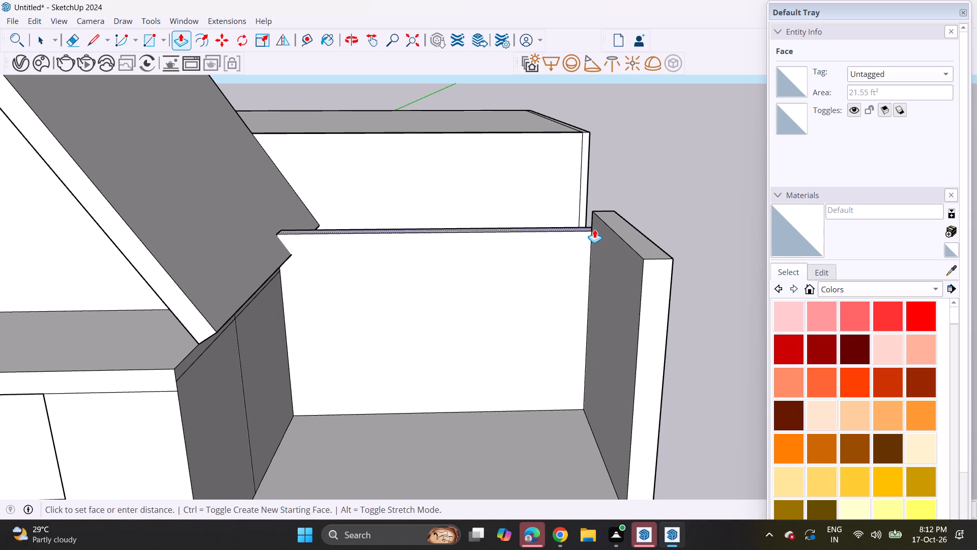
Push/Pull the top face of the terrace's outer side wall down until it is level with the back wall's top.
click(614, 221)
click(584, 232)
Review the whole house from the front and from an angle, including the gable roof and terrace walls.
middle_drag(467, 297, 479, 267)
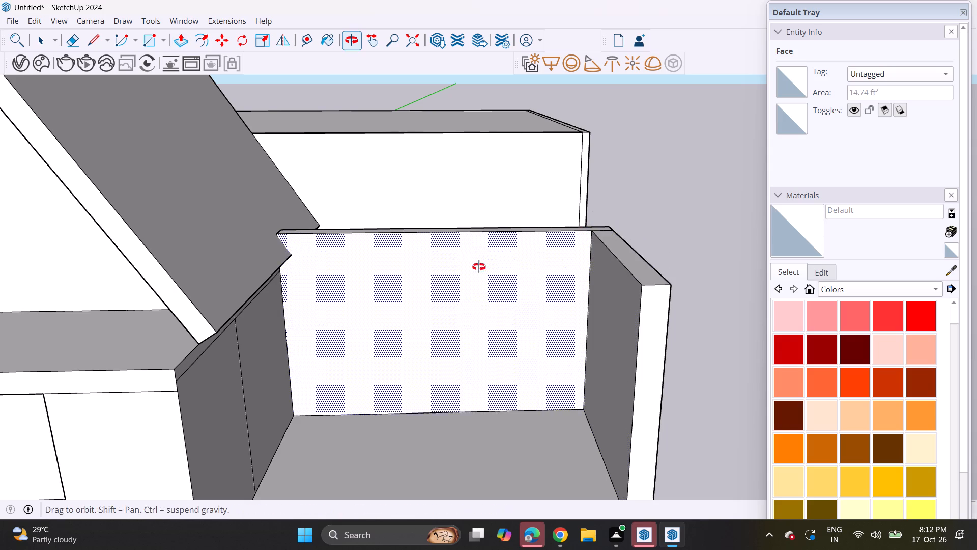
middle_drag(479, 267, 483, 254)
scroll(482, 242, down, 8)
middle_drag(400, 333, 424, 305)
scroll(424, 305, down, 4)
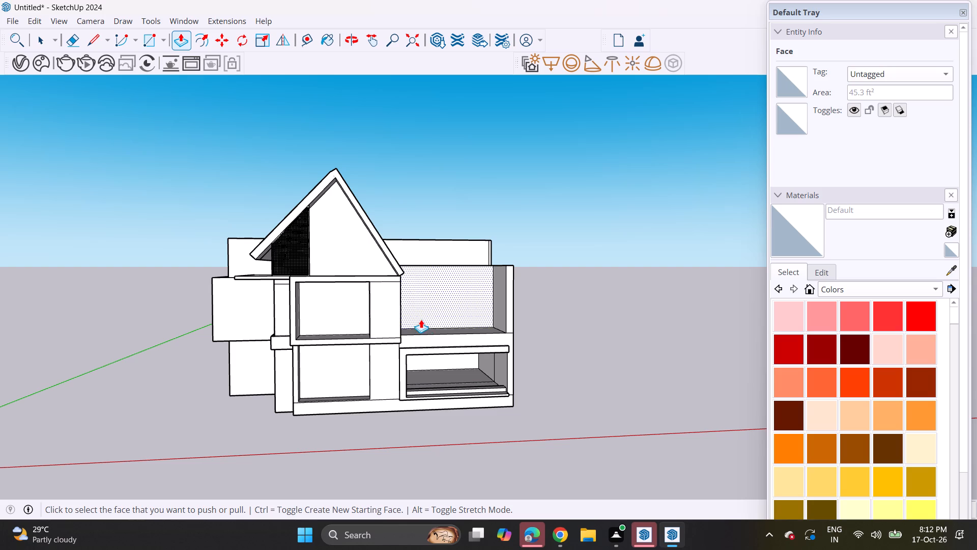
shift+middle_drag(402, 416, 589, 439)
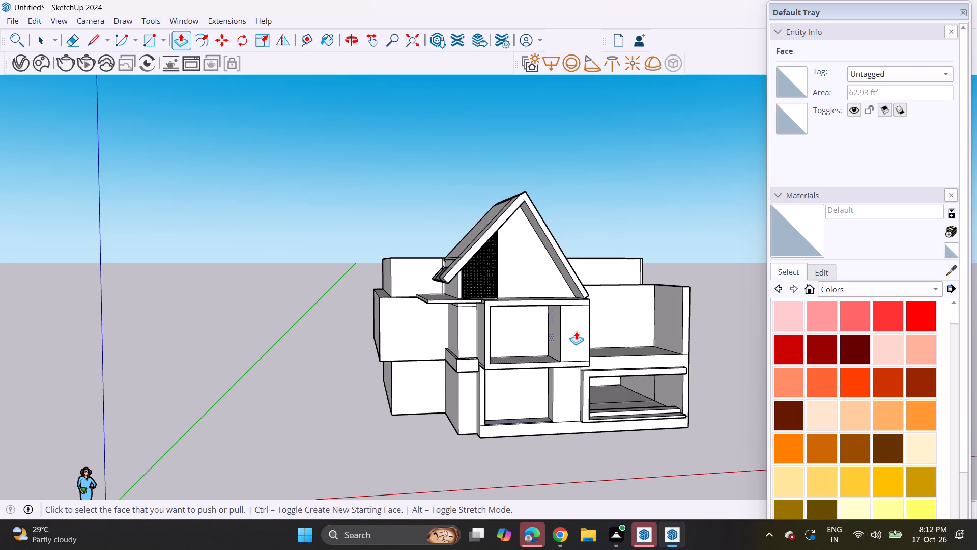
middle_drag(602, 346, 509, 320)
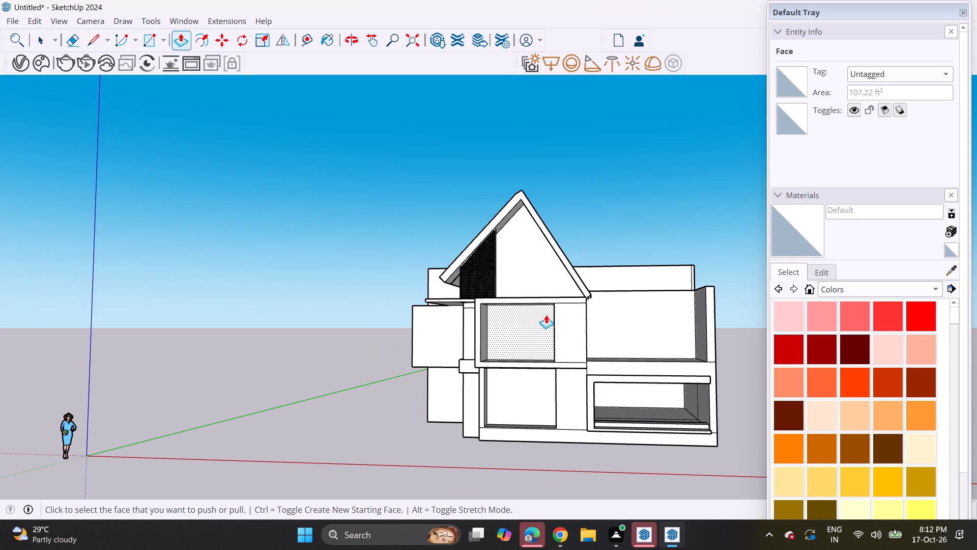
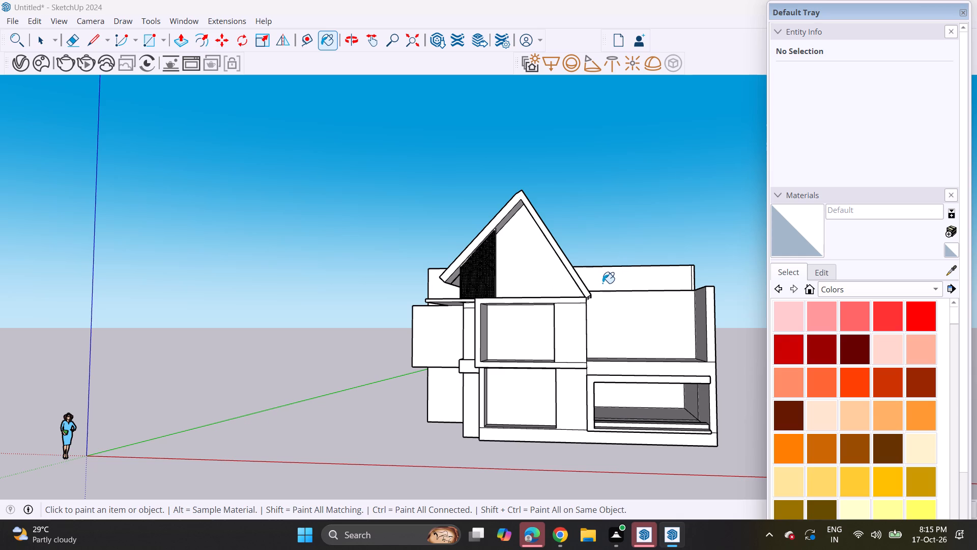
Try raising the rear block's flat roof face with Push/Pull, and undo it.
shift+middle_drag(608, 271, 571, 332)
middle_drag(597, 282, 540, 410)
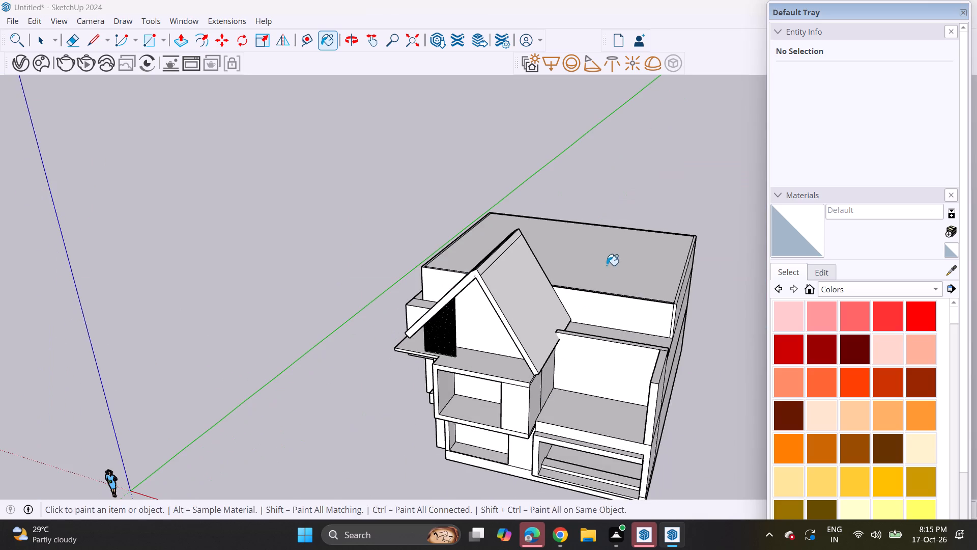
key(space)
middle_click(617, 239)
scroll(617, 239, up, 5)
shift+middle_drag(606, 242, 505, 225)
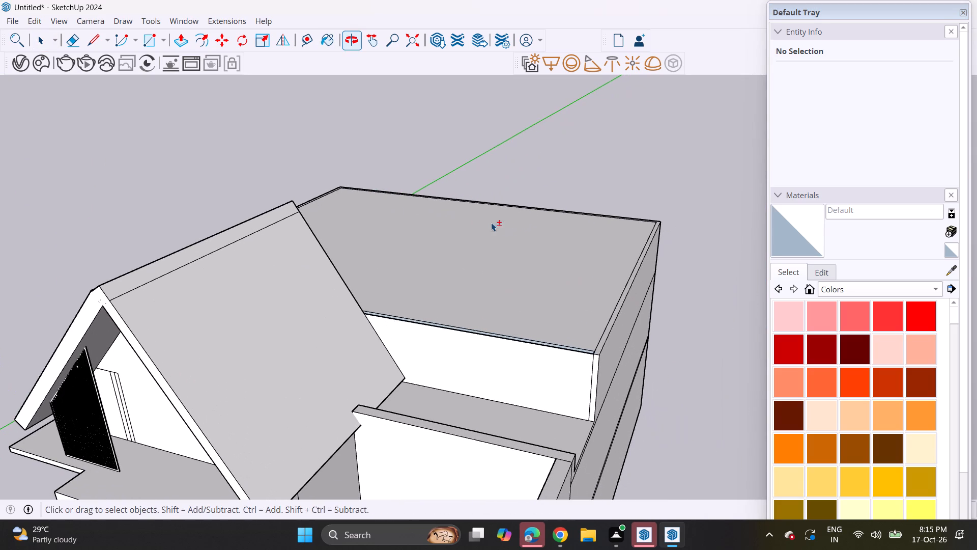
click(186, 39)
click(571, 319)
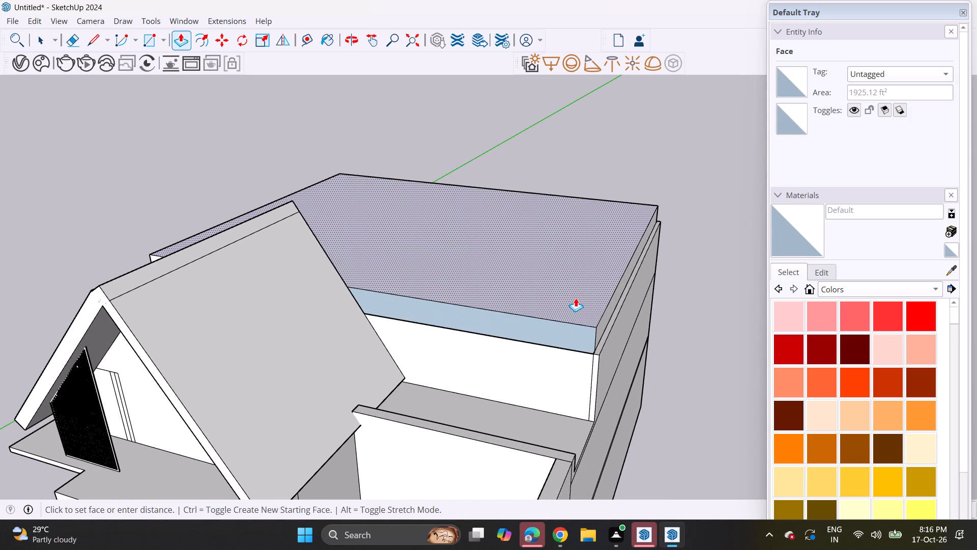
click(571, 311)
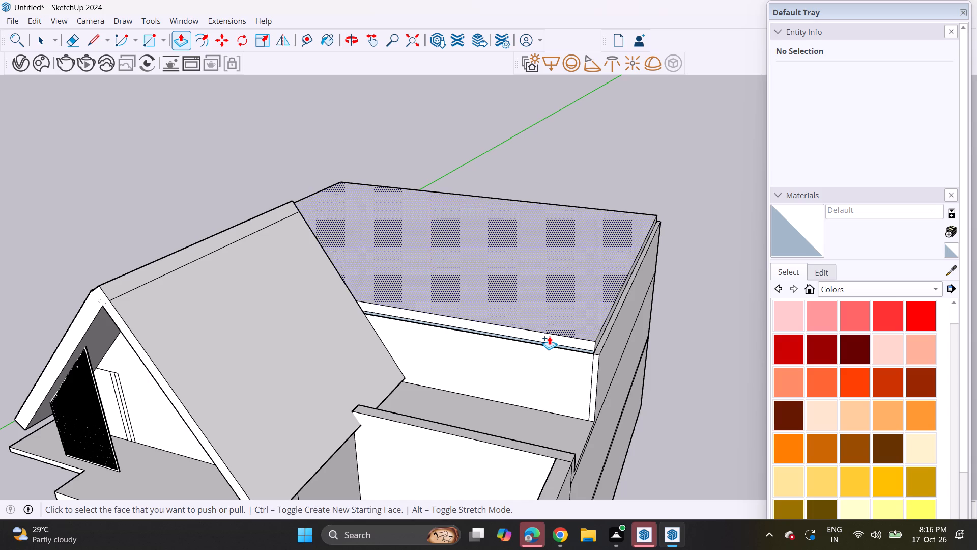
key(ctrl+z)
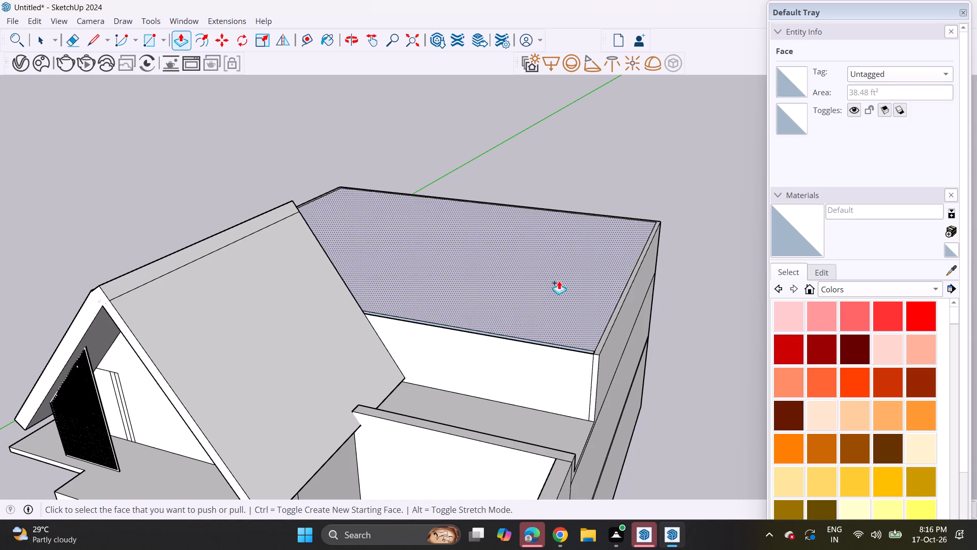
Push/Pull the gable's rear triangular wall face outward toward the flat-roof block.
middle_drag(553, 274, 220, 274)
shift+scroll(643, 311, up, 1)
shift+middle_drag(643, 311, 487, 300)
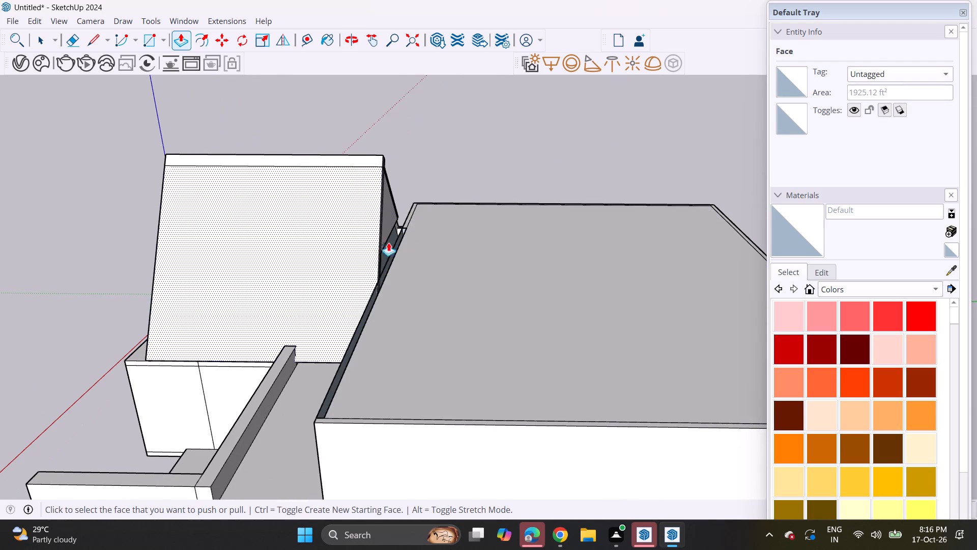
scroll(409, 239, up, 3)
scroll(363, 213, up, 2)
scroll(390, 256, up, 3)
click(388, 258)
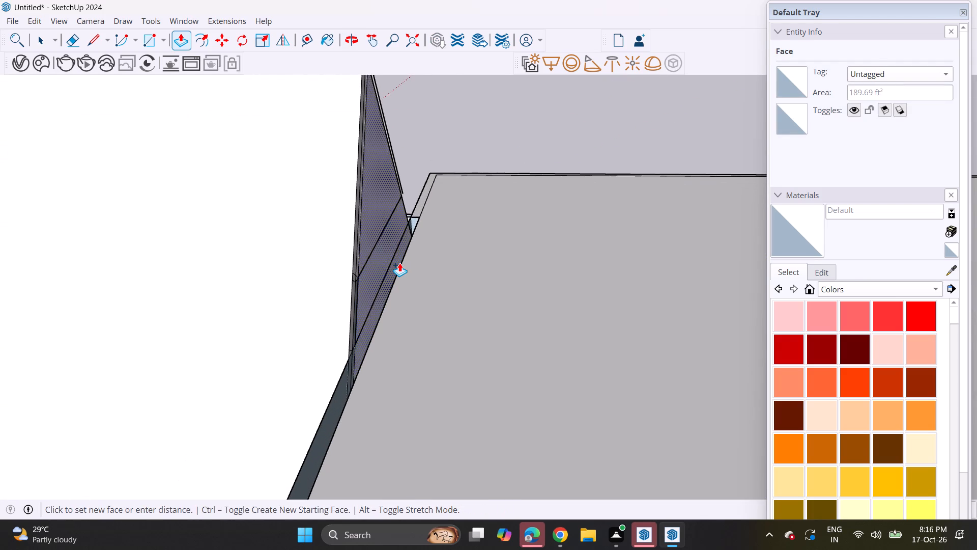
click(391, 300)
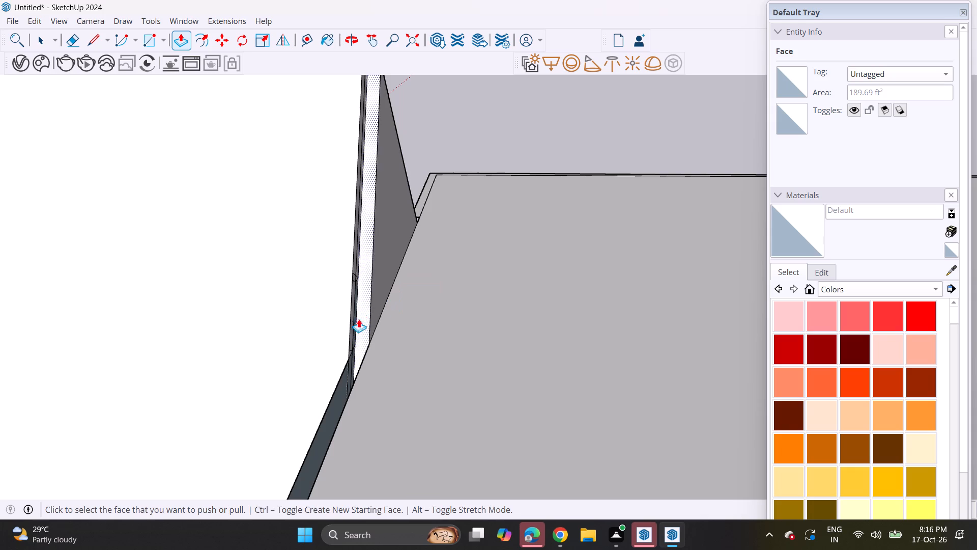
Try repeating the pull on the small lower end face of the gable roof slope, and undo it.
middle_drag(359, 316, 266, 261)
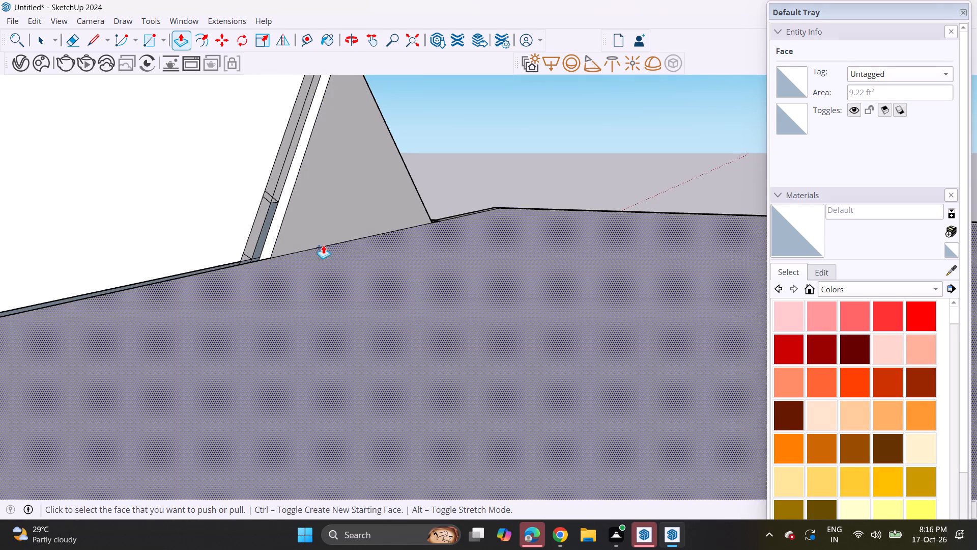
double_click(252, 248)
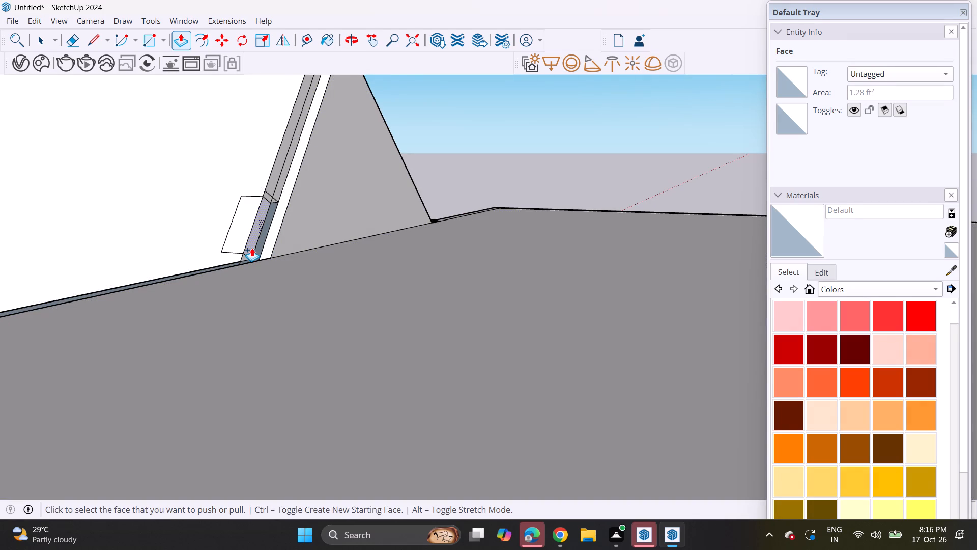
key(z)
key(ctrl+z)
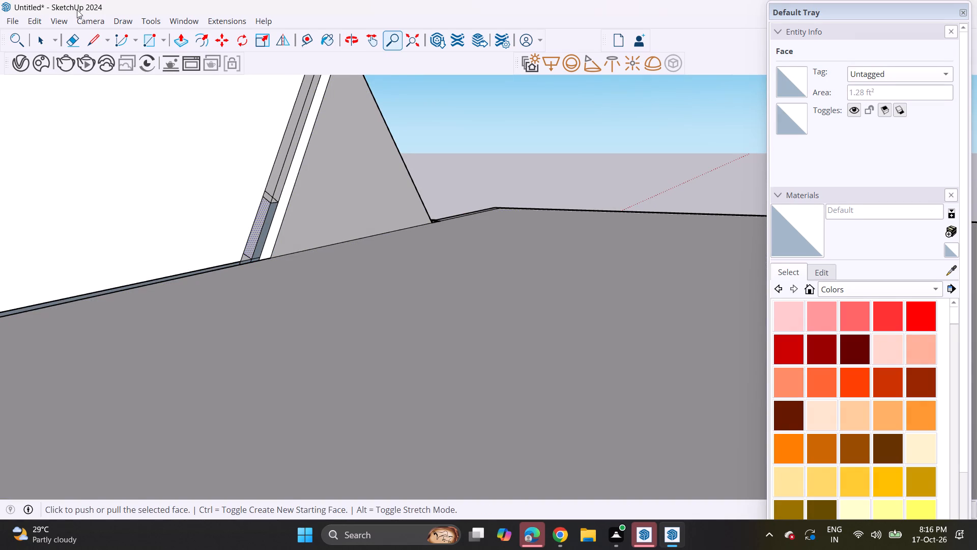
Extend the rear end faces of the gable roof slope facing the terrace to the extended gable wall, including the small triangular face.
click(181, 41)
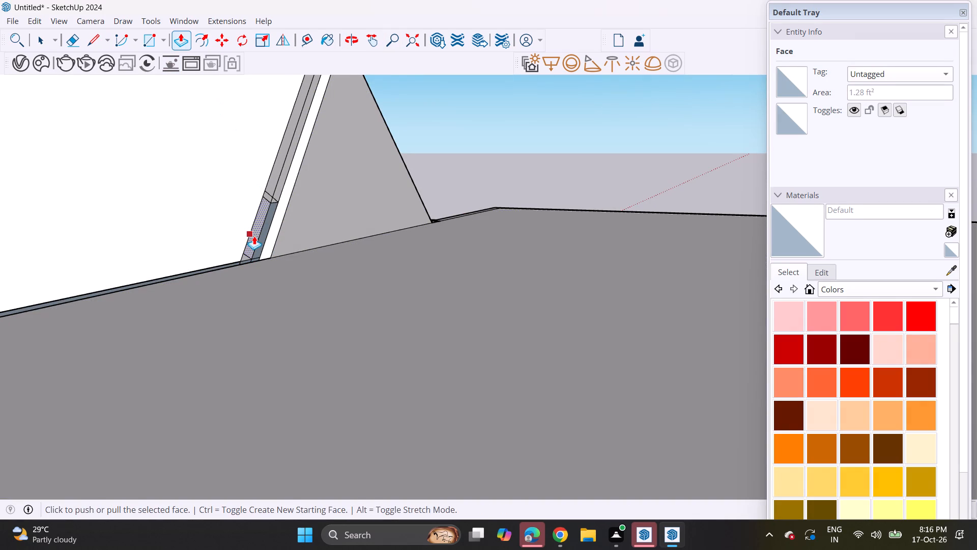
key(Escape)
click(253, 236)
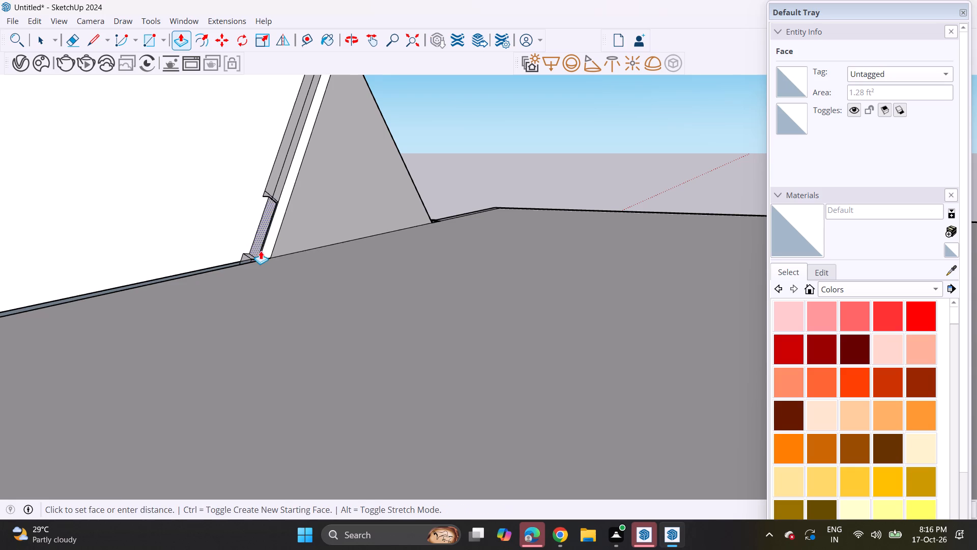
click(302, 160)
double_click(283, 152)
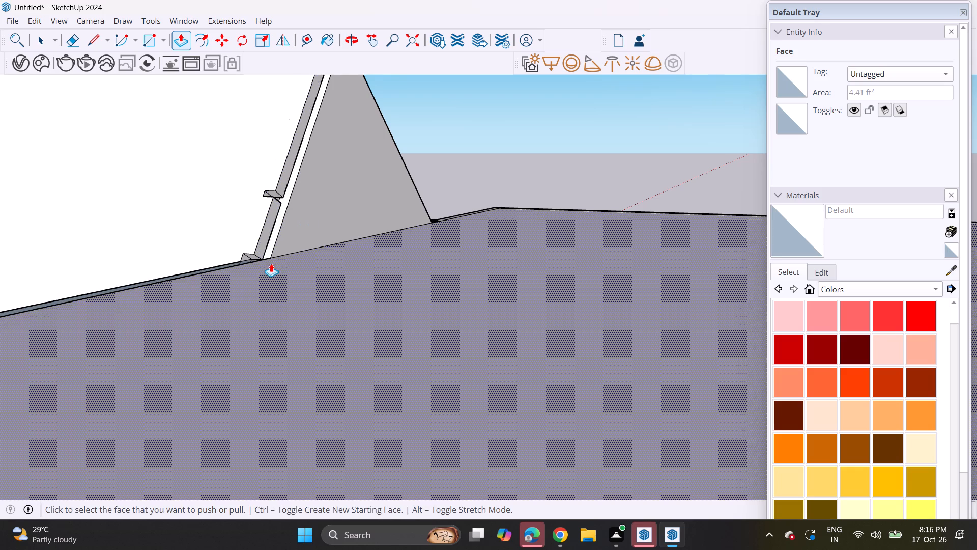
scroll(269, 180, up, 11)
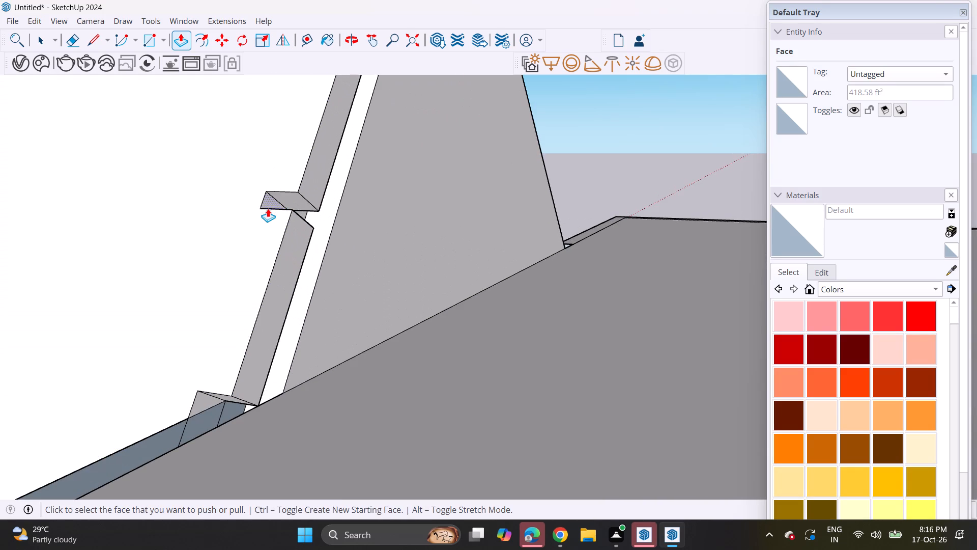
double_click(269, 203)
Repeat the same Push/Pull extension on the rear end faces of the opposite gable roof slope.
scroll(265, 204, down, 4)
scroll(424, 214, down, 2)
middle_drag(511, 208, 155, 223)
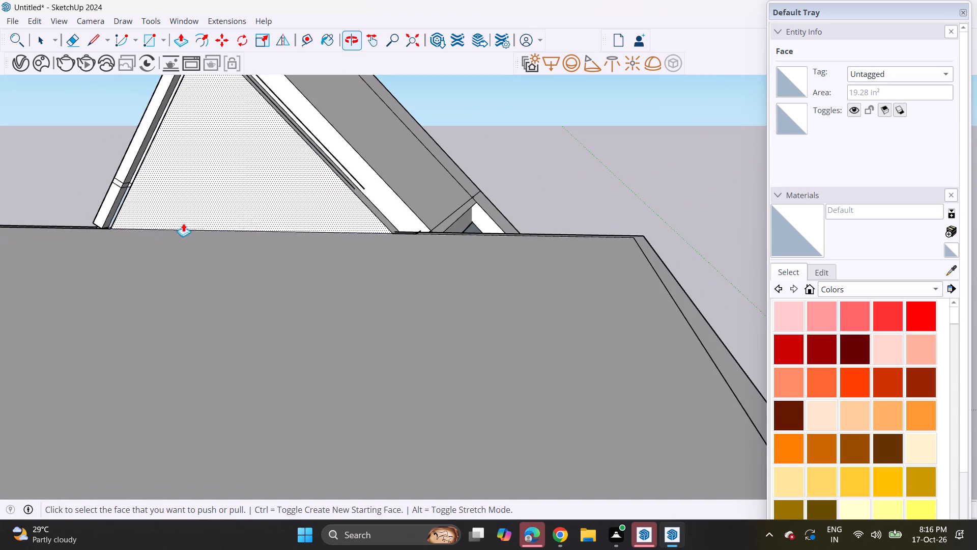
scroll(330, 156, up, 2)
double_click(338, 147)
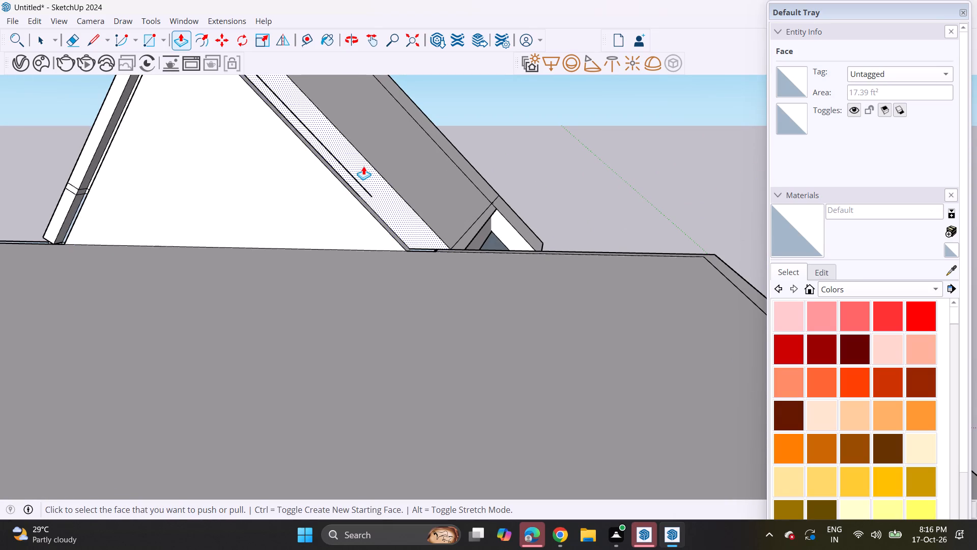
double_click(363, 164)
Pull the narrow blue strip face along the flat roof's front edge inward toward the roof.
middle_drag(293, 198, 525, 201)
scroll(284, 205, down, 5)
middle_drag(218, 198, 245, 225)
scroll(325, 330, up, 6)
scroll(319, 281, up, 4)
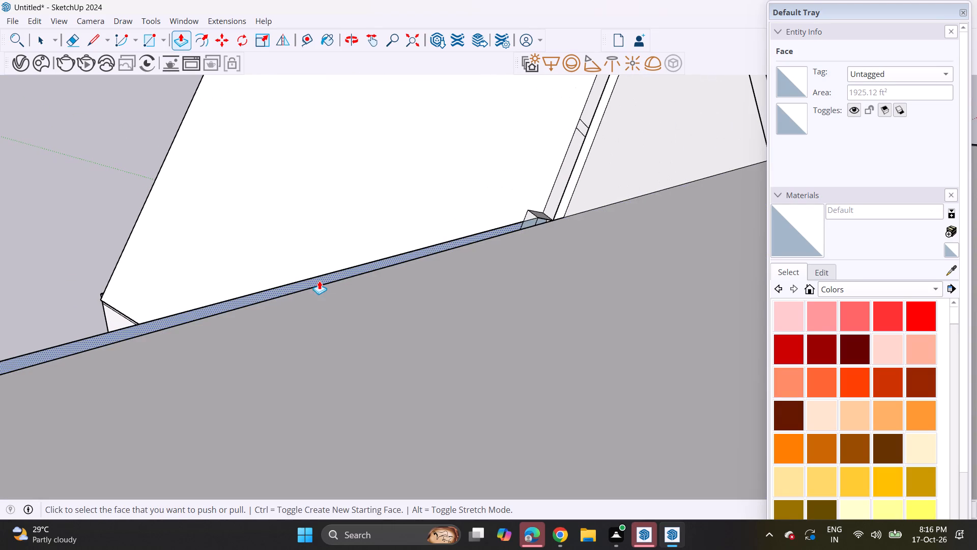
click(319, 280)
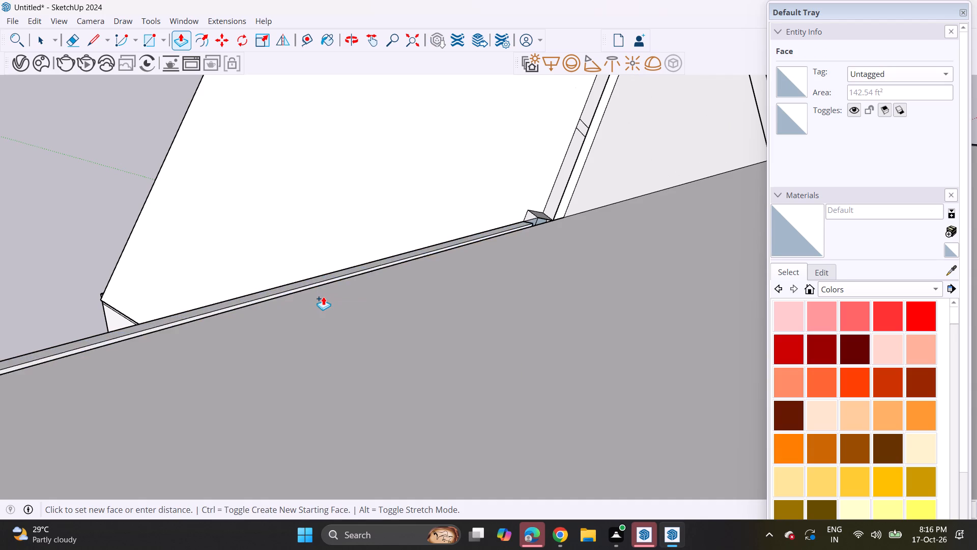
click(323, 322)
Raise the narrow top strip of the upper front wall, beside the gable, into a low parapet.
middle_drag(271, 306, 649, 334)
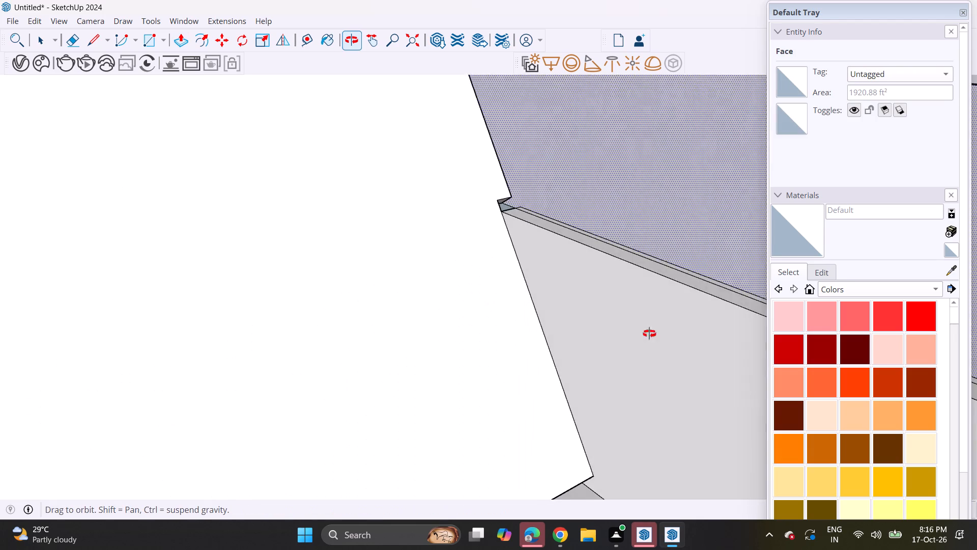
middle_drag(649, 334, 650, 331)
scroll(613, 277, down, 15)
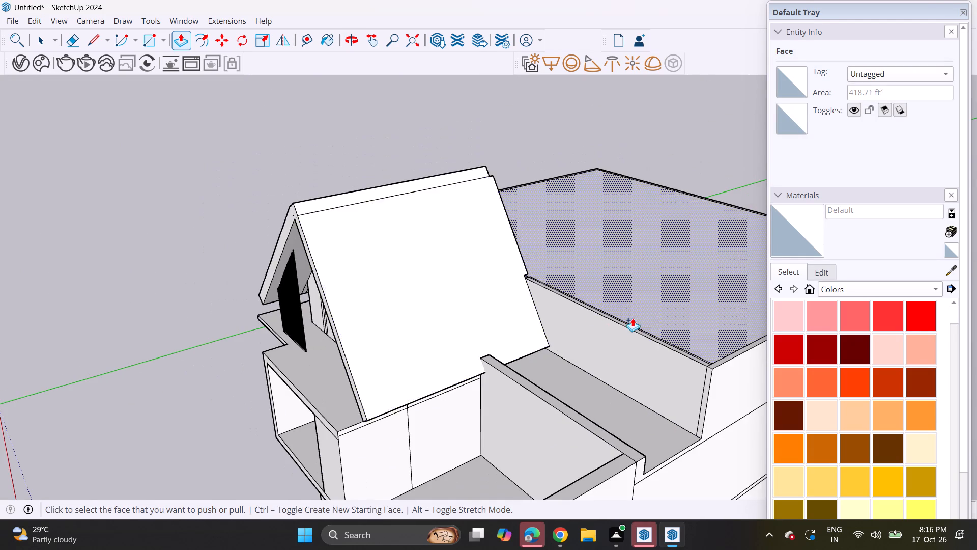
middle_drag(622, 319, 393, 292)
scroll(496, 371, up, 4)
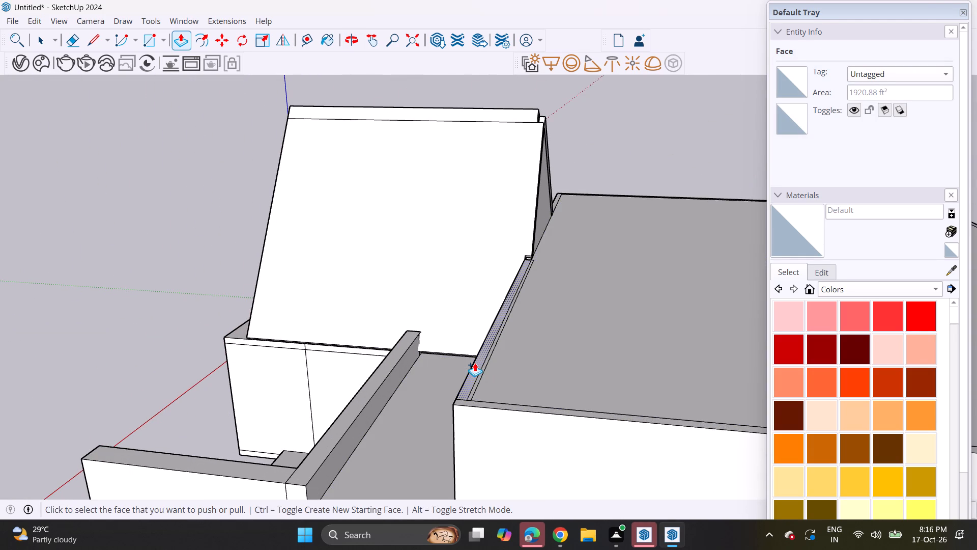
click(475, 362)
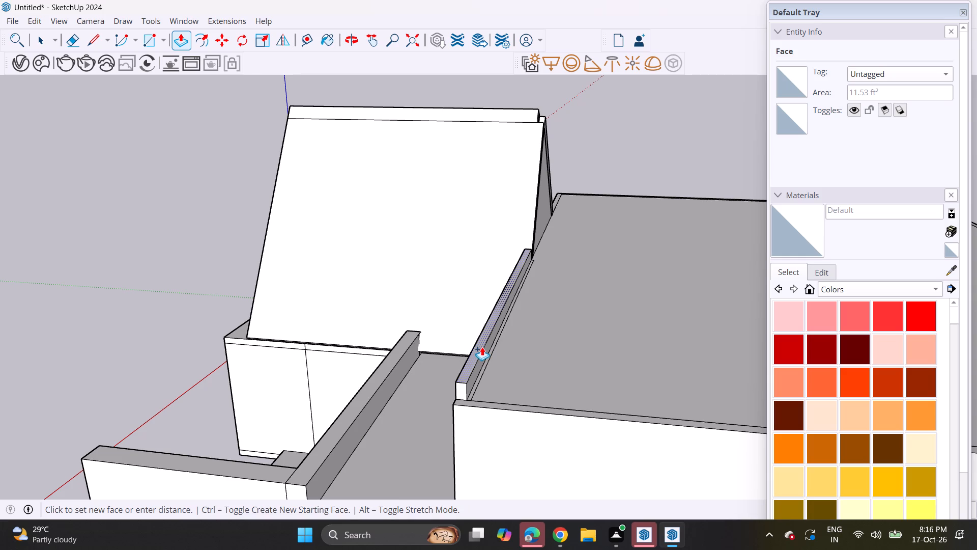
click(482, 347)
Pull the low parapet's front face forward over the terrace to form an overhanging slab reaching the terrace wall's corner.
middle_drag(415, 381, 644, 359)
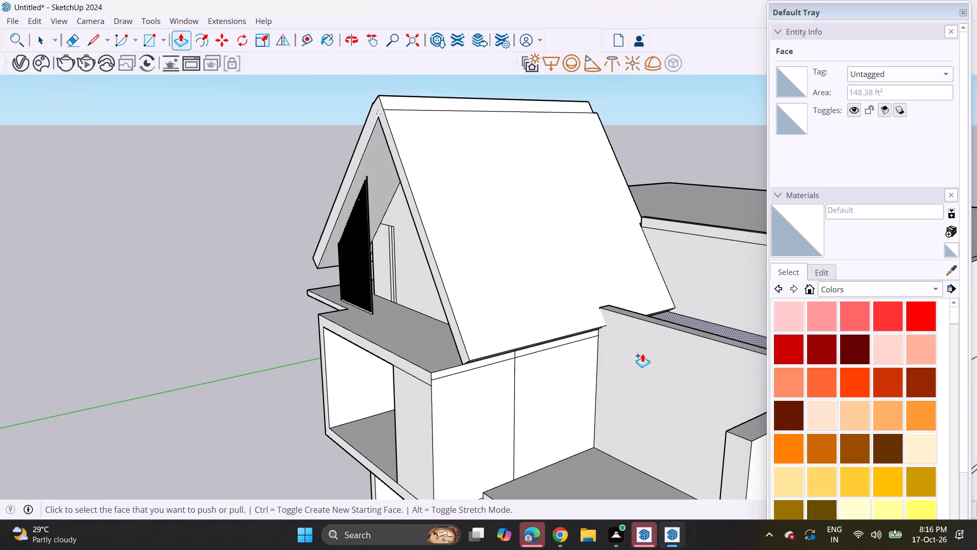
scroll(614, 338, down, 4)
shift+middle_drag(602, 337, 343, 340)
scroll(447, 289, up, 3)
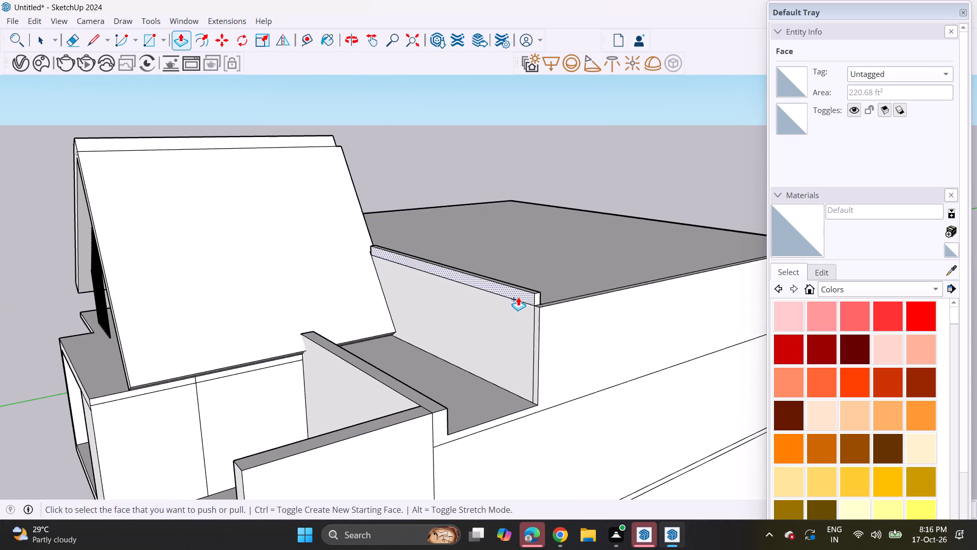
click(518, 296)
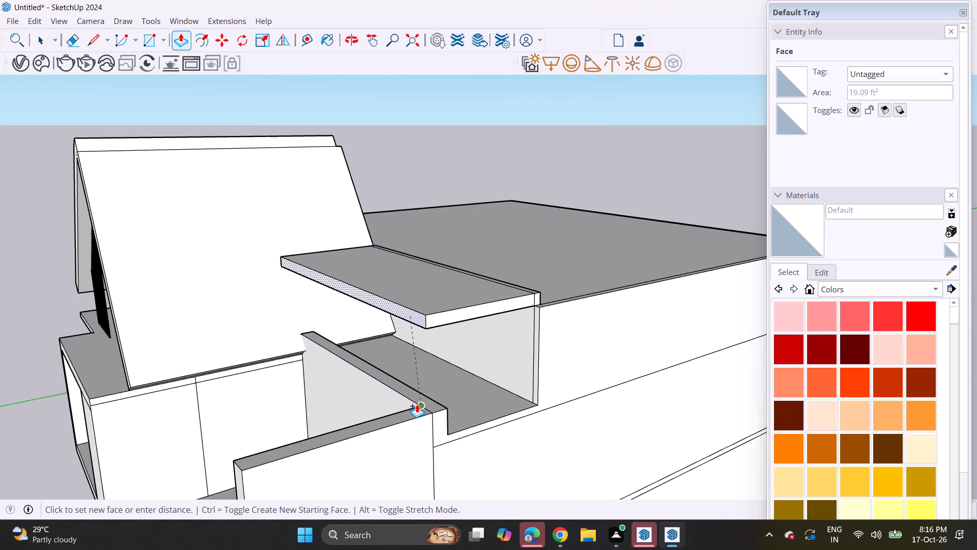
click(416, 403)
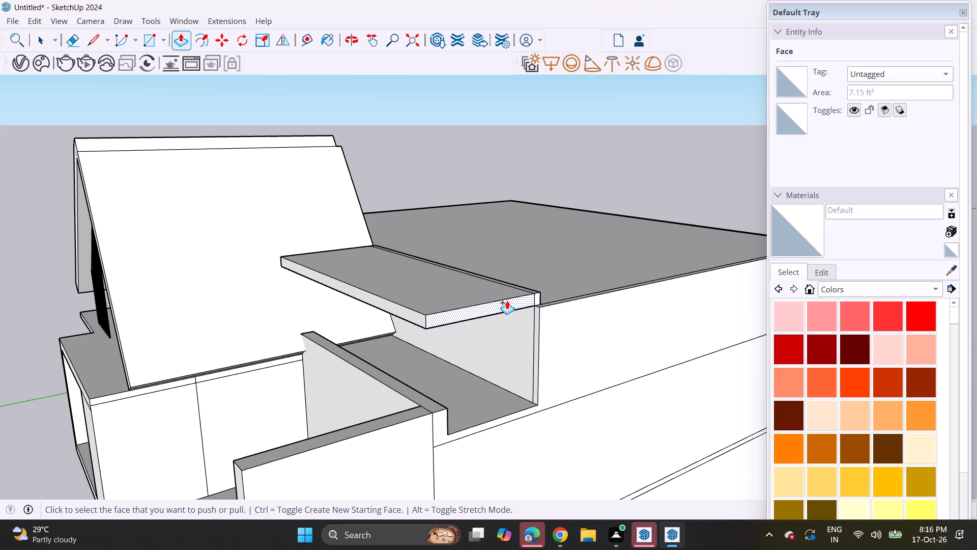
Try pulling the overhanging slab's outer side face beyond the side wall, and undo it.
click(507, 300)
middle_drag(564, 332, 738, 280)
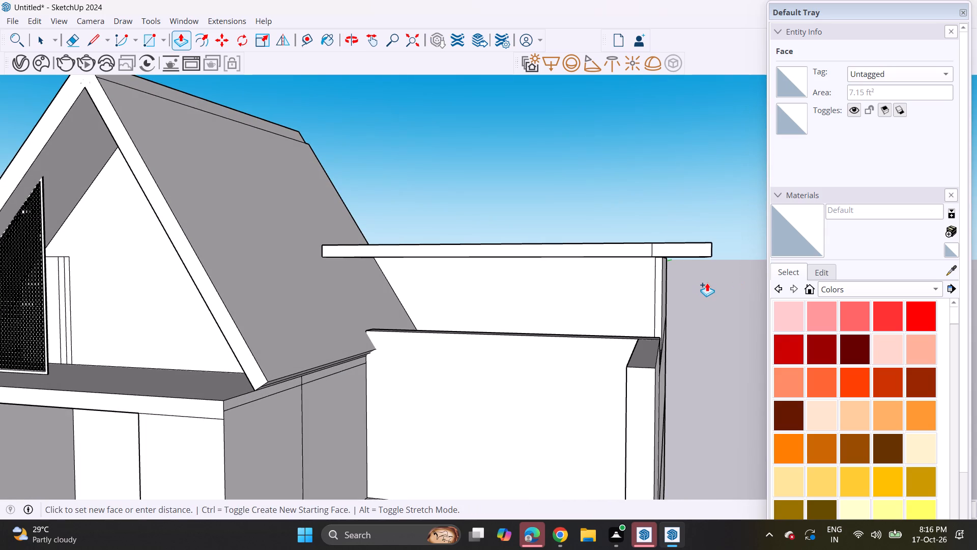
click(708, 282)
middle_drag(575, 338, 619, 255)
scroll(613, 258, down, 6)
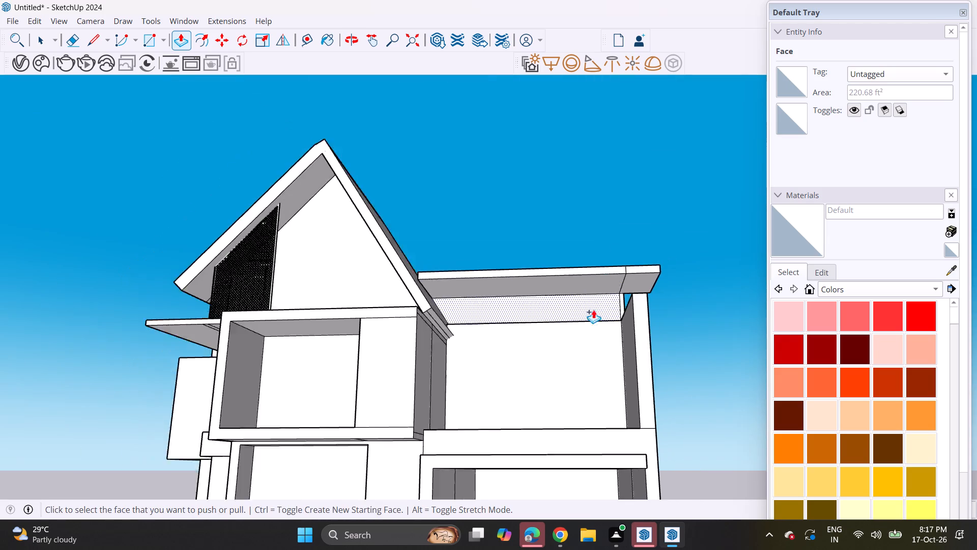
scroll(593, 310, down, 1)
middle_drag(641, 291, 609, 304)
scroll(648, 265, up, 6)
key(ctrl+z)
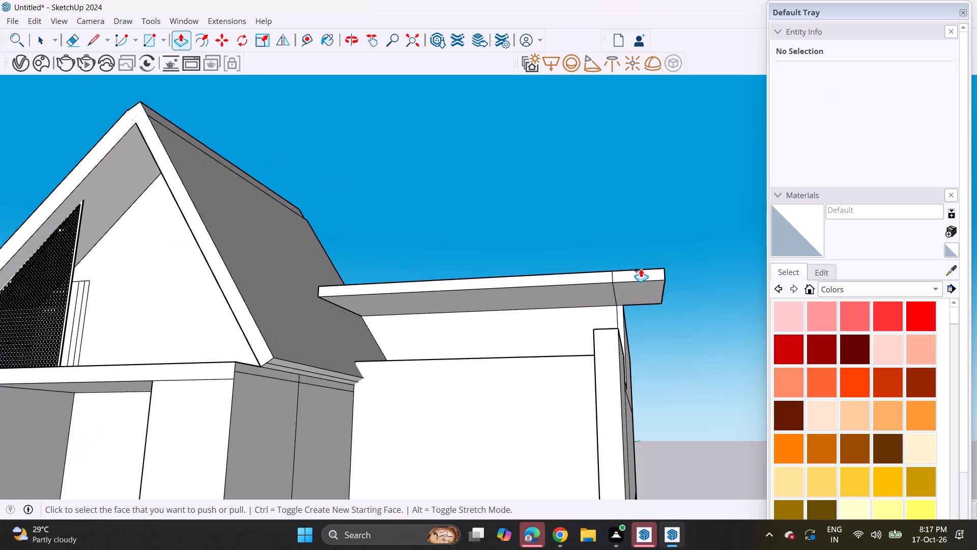
Extend the overhanging slab's outer end sideways past the house's side wall.
scroll(636, 276, up, 6)
middle_drag(600, 308, 569, 345)
click(583, 307)
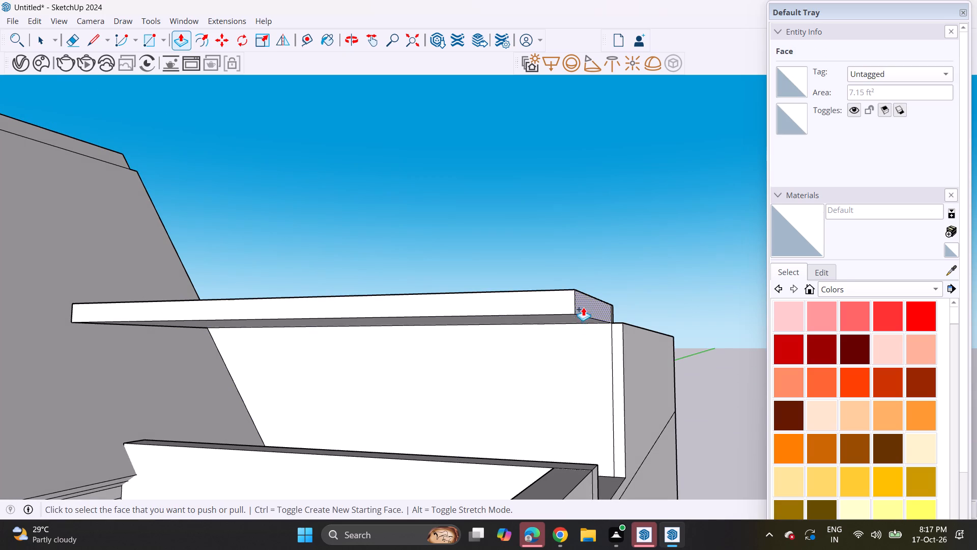
click(683, 326)
Pull the rear face of the slab's side projection back along the side wall to the house's rear corner.
middle_drag(702, 285, 258, 324)
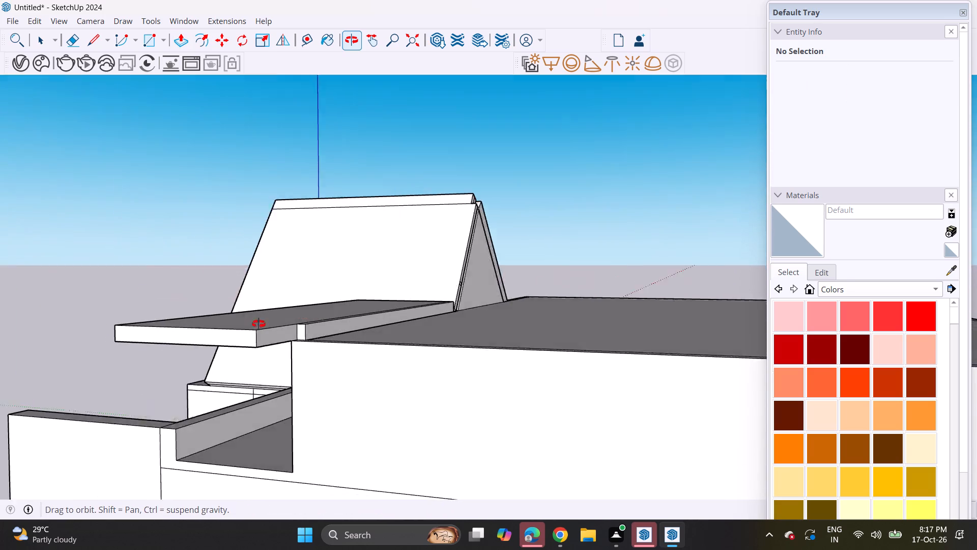
middle_drag(258, 324, 231, 332)
click(277, 335)
scroll(485, 373, down, 7)
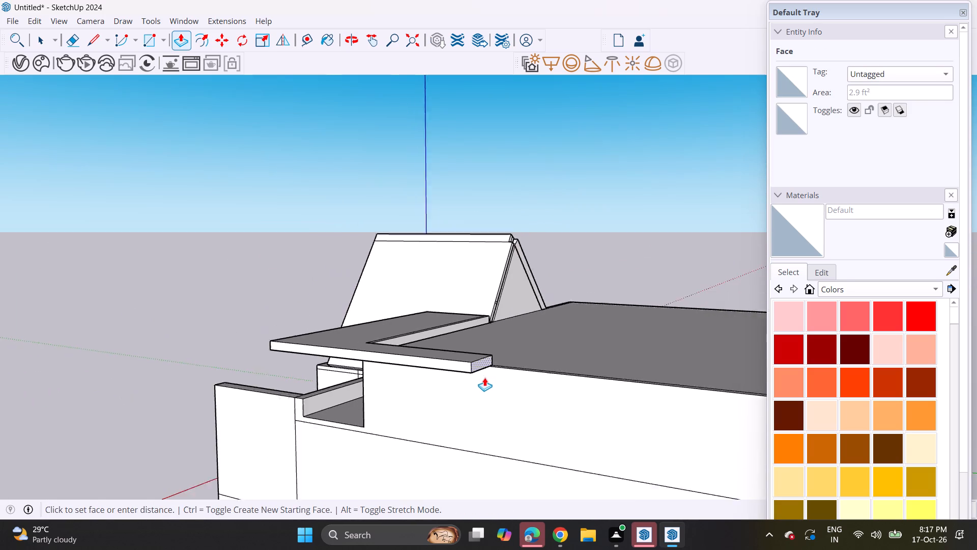
scroll(484, 377, down, 5)
shift+middle_drag(480, 380, 365, 360)
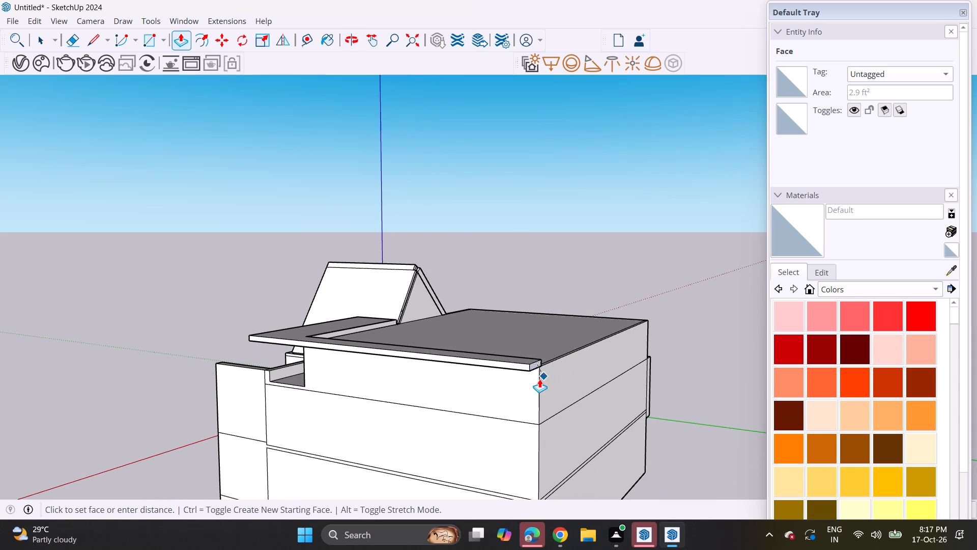
click(537, 380)
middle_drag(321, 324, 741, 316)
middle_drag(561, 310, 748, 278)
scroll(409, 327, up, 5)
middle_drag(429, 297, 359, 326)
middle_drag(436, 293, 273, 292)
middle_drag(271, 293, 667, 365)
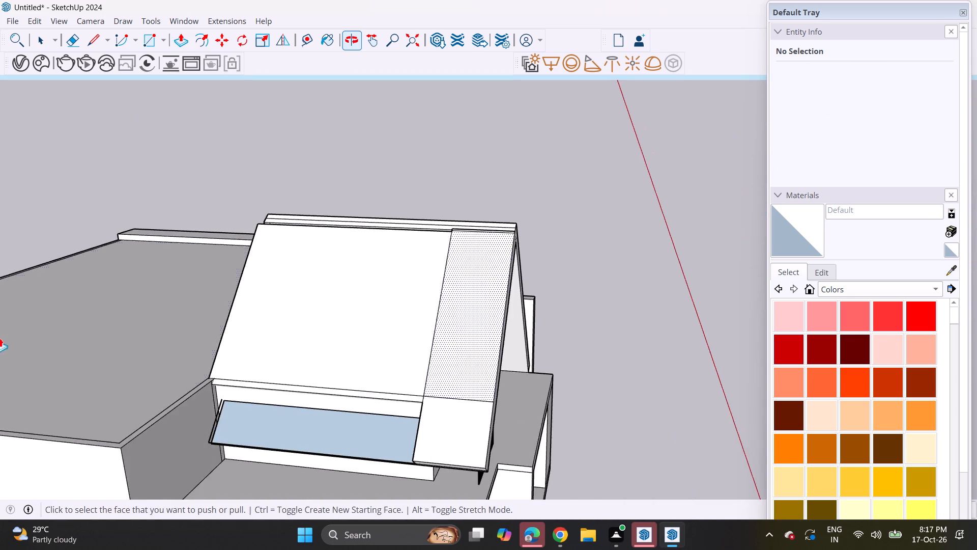
Pull the far parapet's inner face across the upper flat roof to the opposite edge, forming a full-width raised slab.
shift+middle_drag(0, 307, 256, 264)
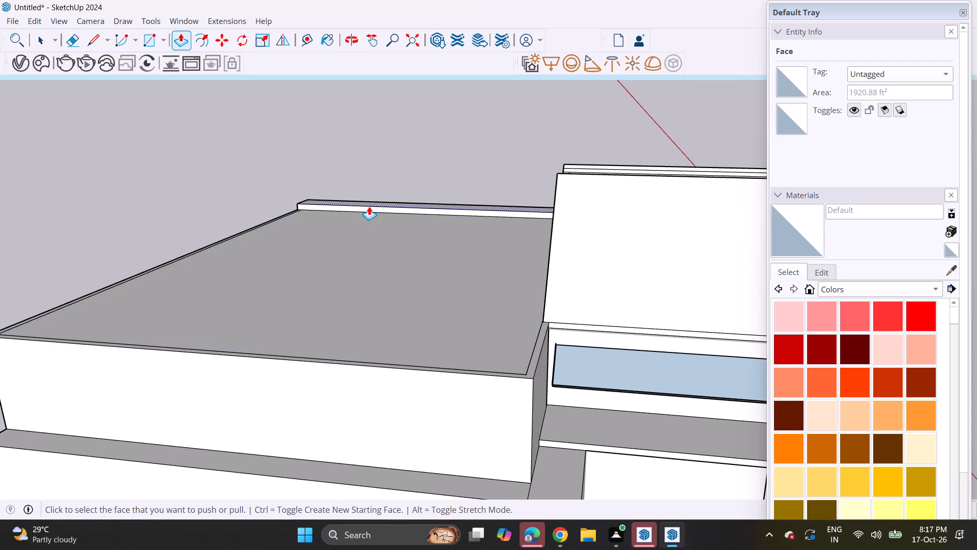
click(369, 206)
key(Escape)
click(371, 209)
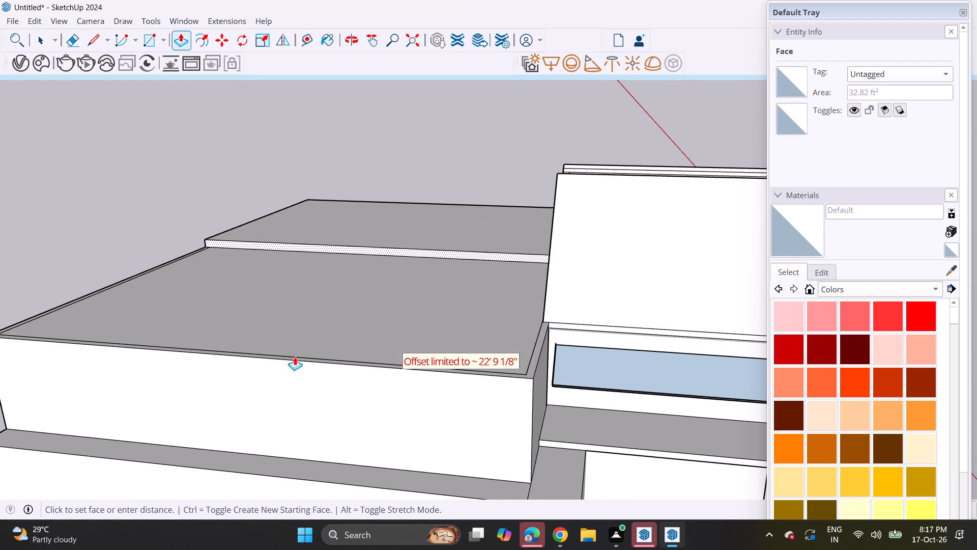
click(311, 375)
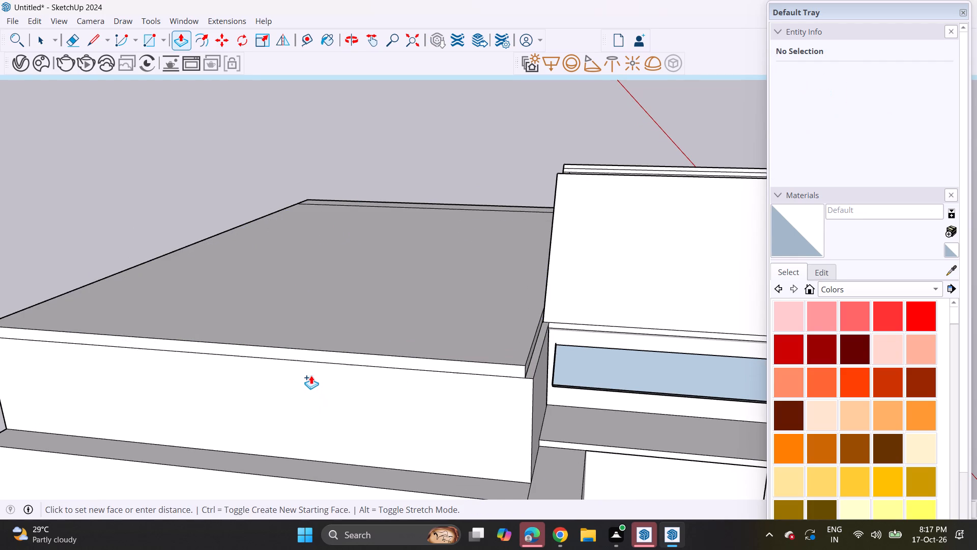
Pull the flat-roof slab's long face outward past the wall to form an overhang beside the sloping roof.
middle_drag(522, 362, 293, 325)
scroll(492, 325, up, 13)
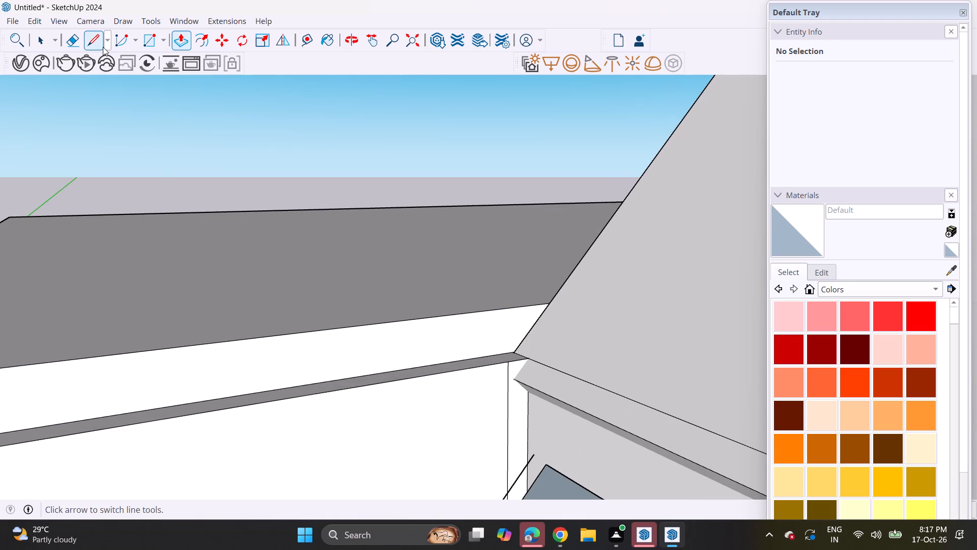
click(102, 46)
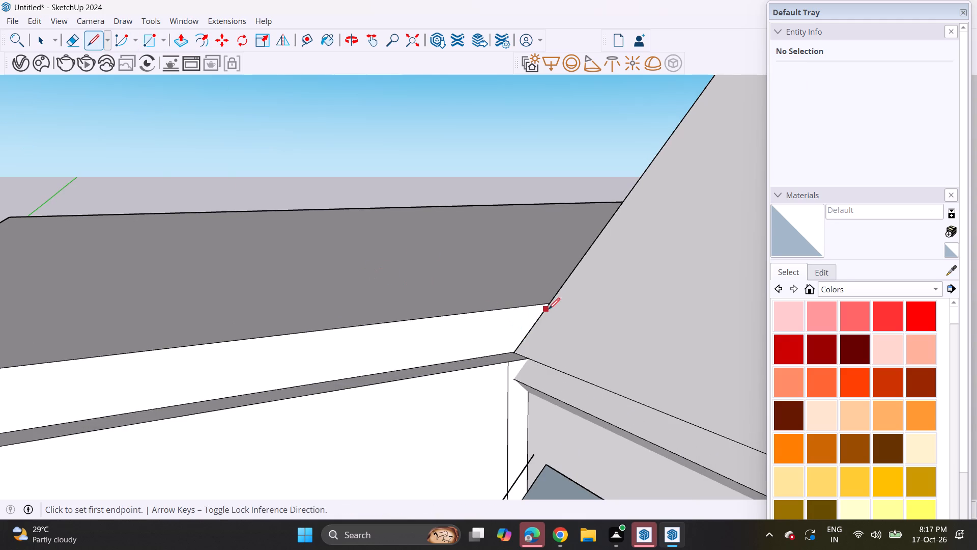
click(187, 41)
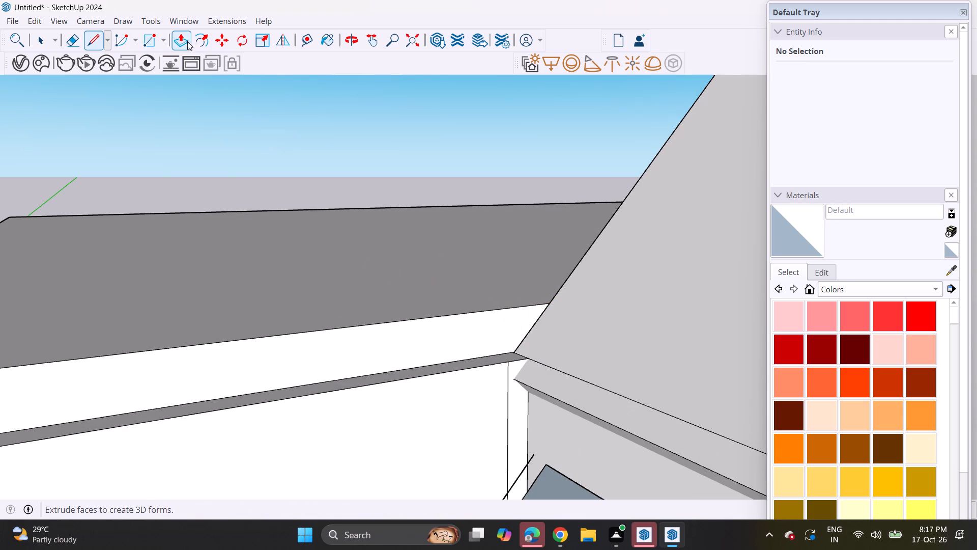
click(332, 334)
scroll(389, 366, down, 5)
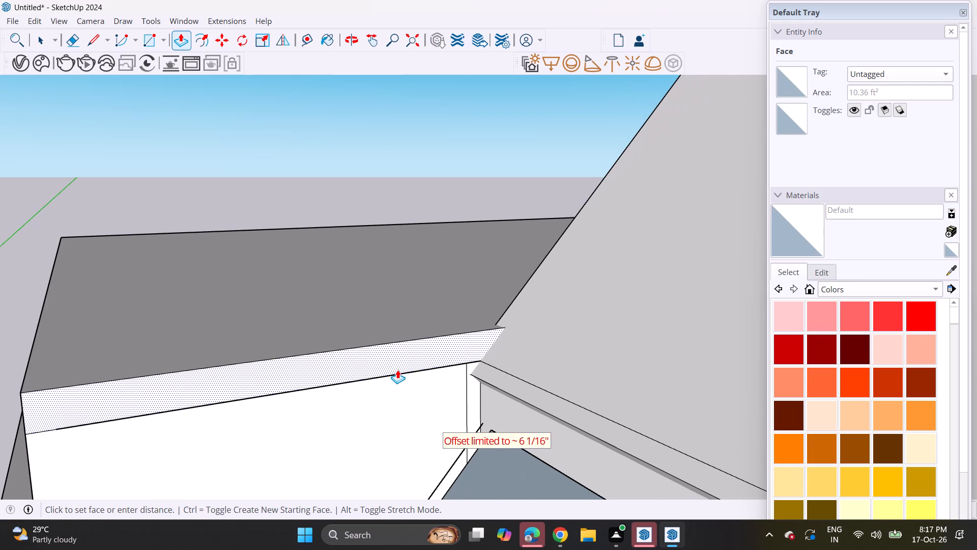
click(424, 407)
Repeat the same overhang distance on both faces along the flat-roof slab's adjoining side.
middle_drag(225, 347, 433, 242)
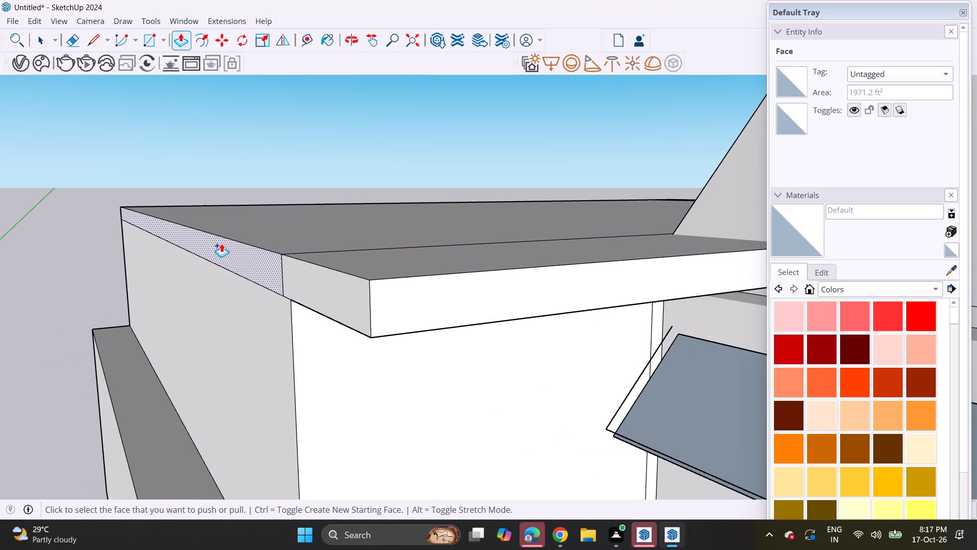
double_click(221, 243)
double_click(332, 301)
Erase the leftover seam lines on the underside and outer edge of the overhanging flat-roof slab.
middle_drag(356, 307, 313, 293)
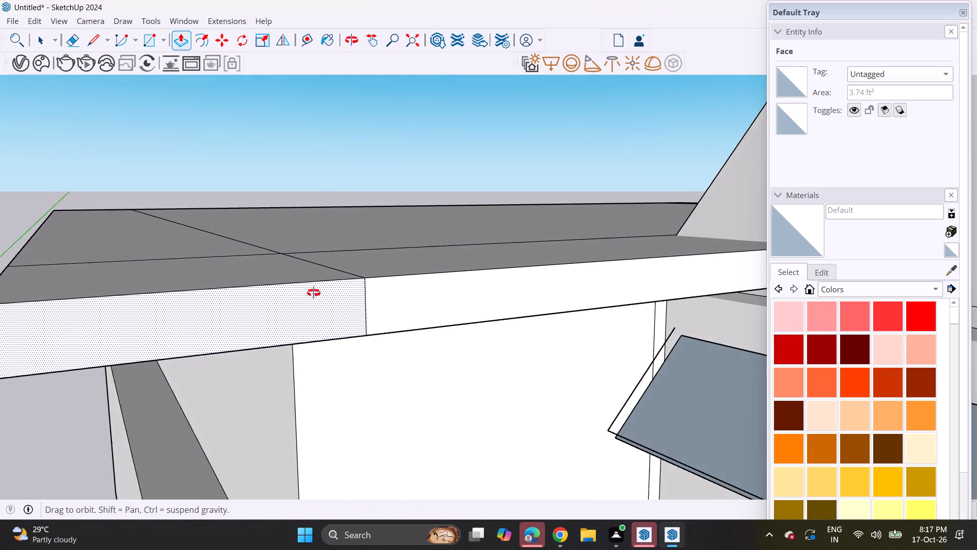
middle_drag(313, 293, 268, 278)
middle_drag(242, 231, 225, 181)
scroll(242, 231, up, 1)
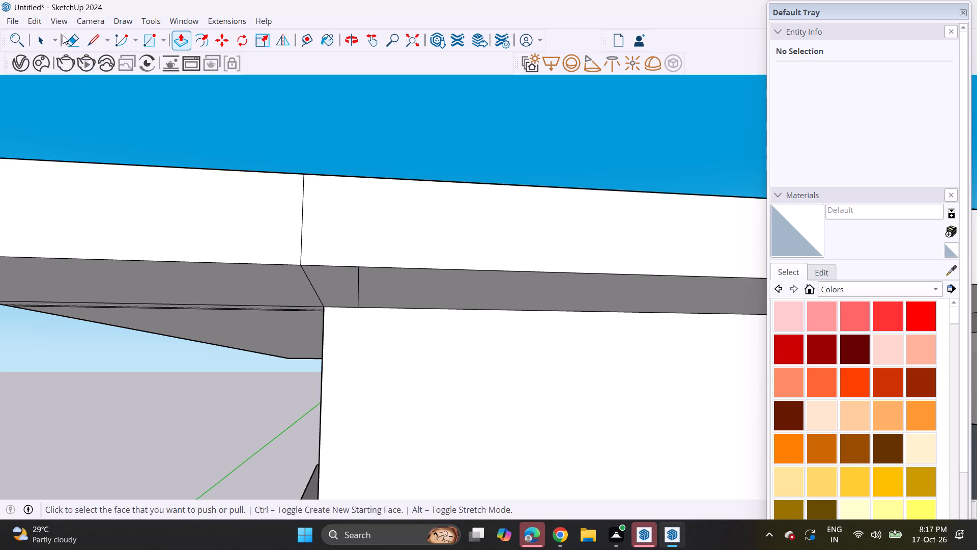
click(72, 41)
drag(182, 309, 185, 322)
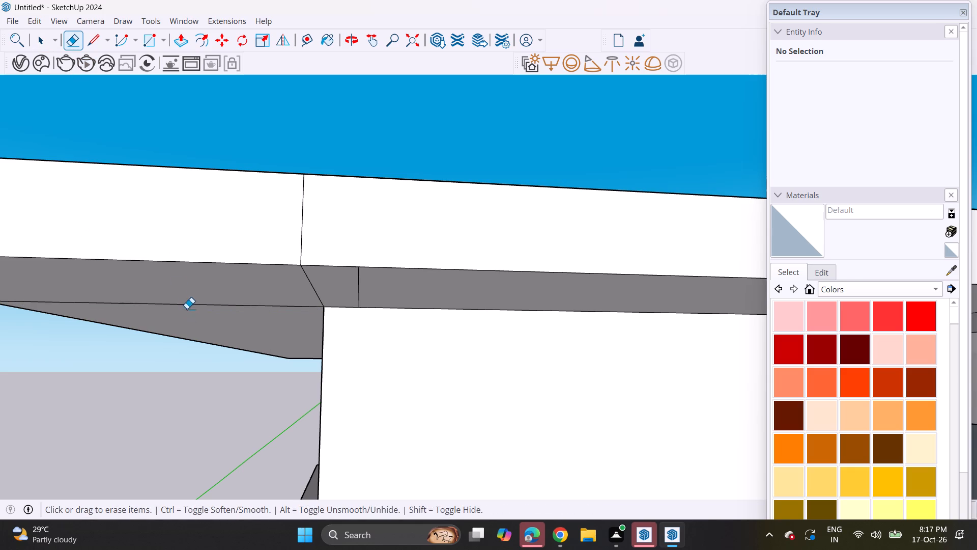
drag(187, 308, 187, 316)
drag(194, 308, 194, 320)
drag(300, 283, 329, 284)
click(374, 286)
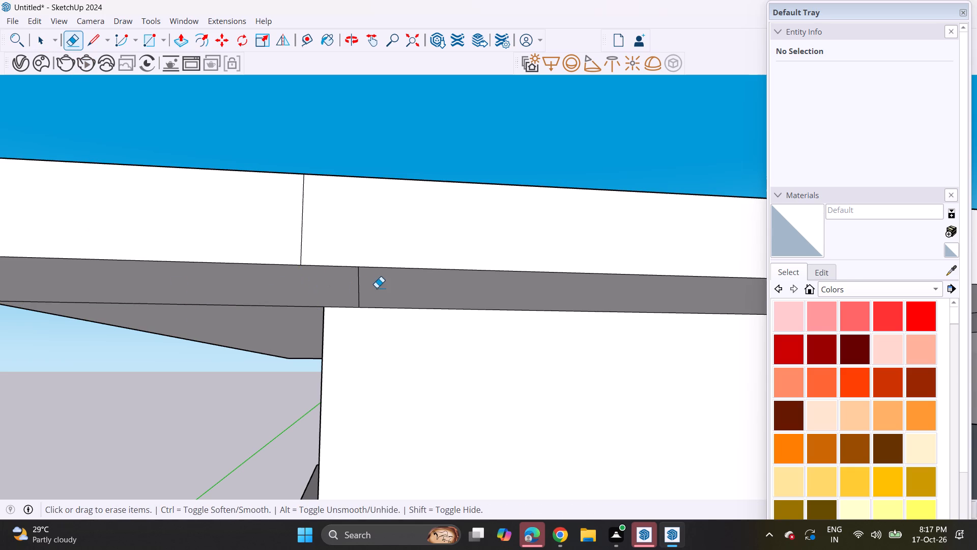
click(384, 282)
drag(360, 284, 333, 284)
drag(272, 288, 266, 310)
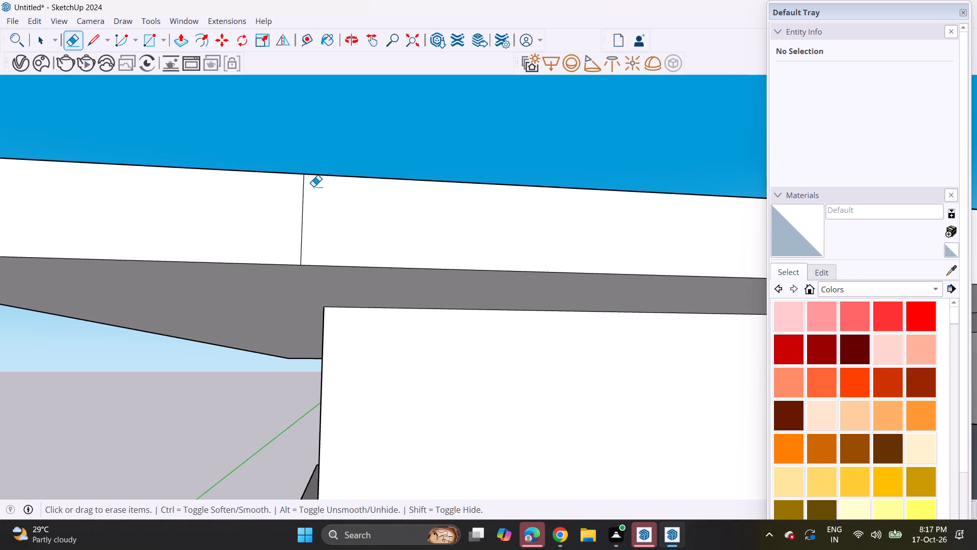
drag(263, 231, 315, 234)
scroll(300, 211, down, 20)
scroll(300, 211, down, 2)
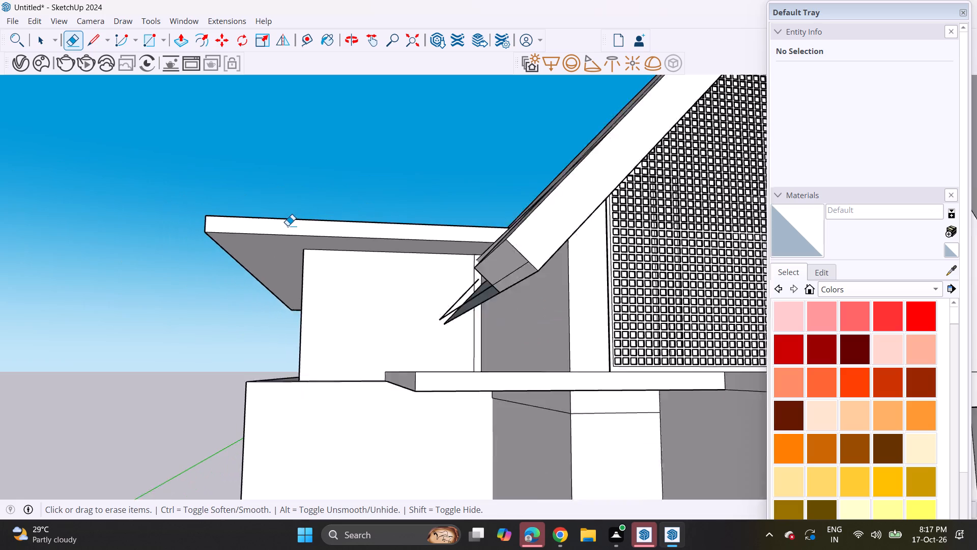
Extend the sloping roof's lower eave sideways over the blue slanted panel to the panel's far end.
middle_drag(453, 229, 640, 308)
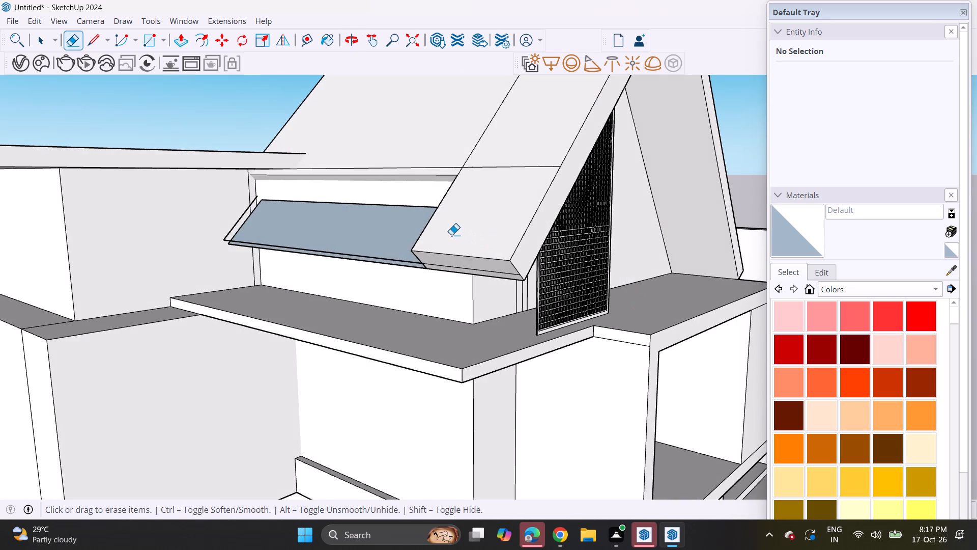
shift+middle_drag(451, 233, 461, 290)
middle_drag(387, 272, 710, 201)
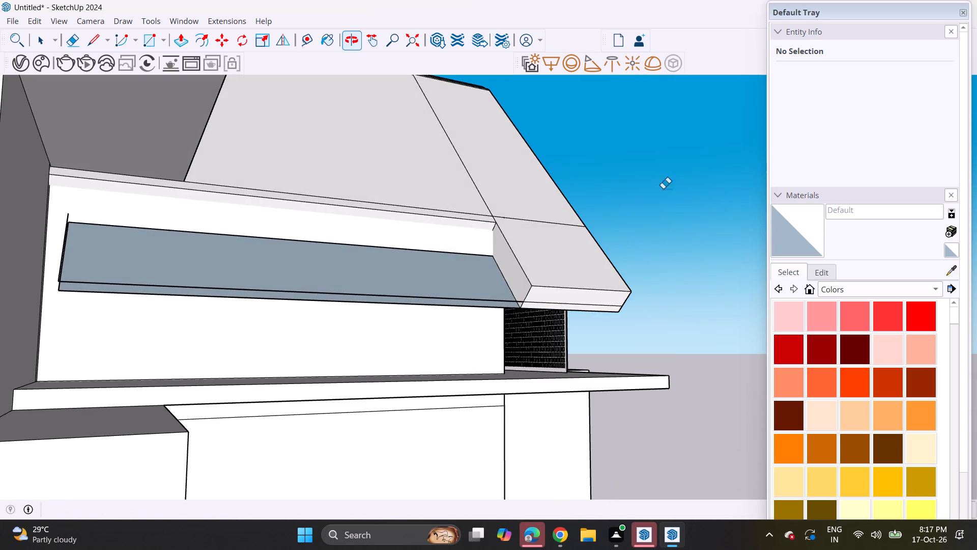
drag(181, 42, 189, 47)
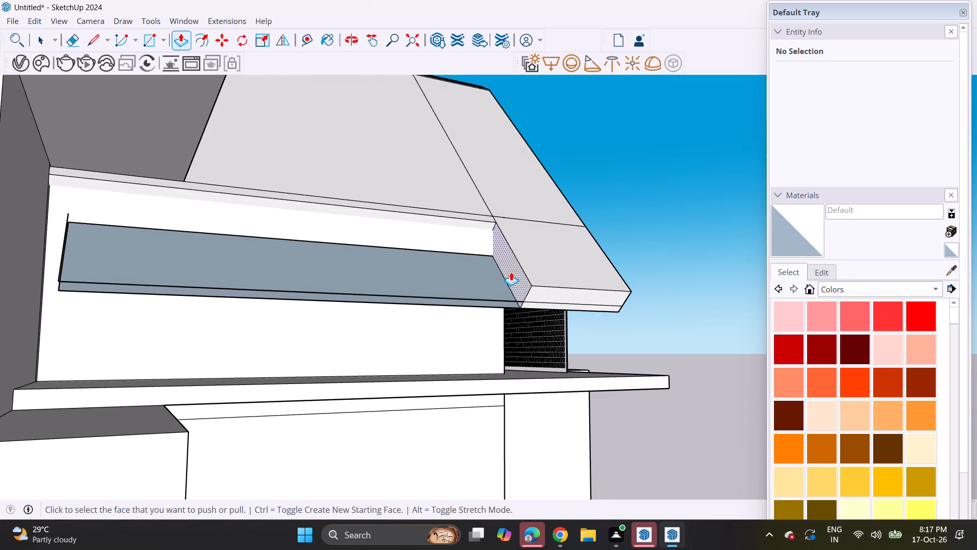
click(511, 272)
click(10, 276)
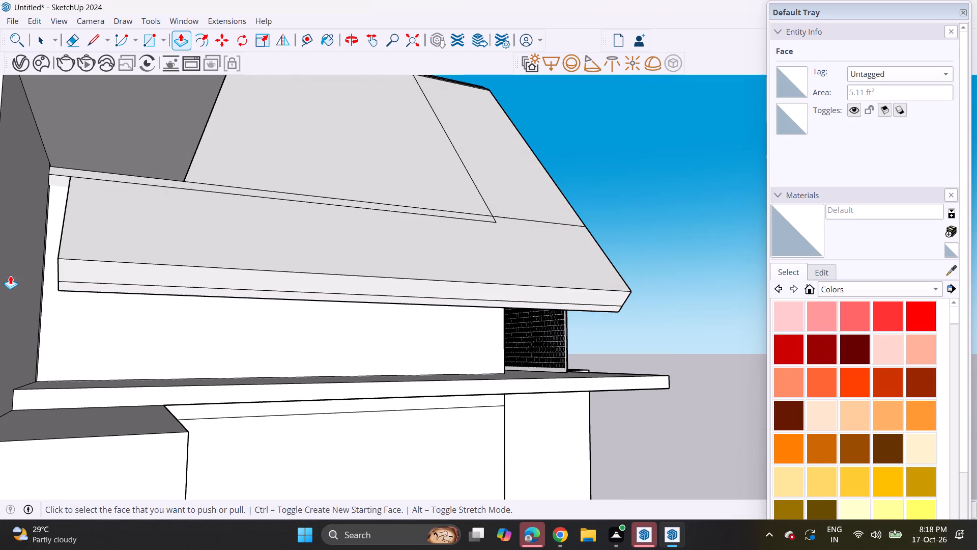
Erase the leftover seam edges where the extended eave meets the sloping roof surface.
middle_drag(416, 238, 195, 301)
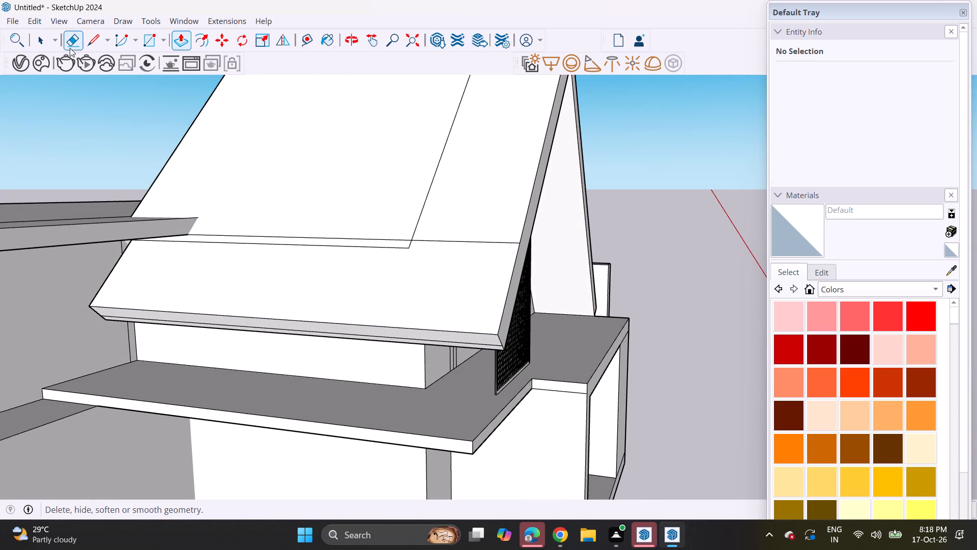
click(70, 48)
click(71, 39)
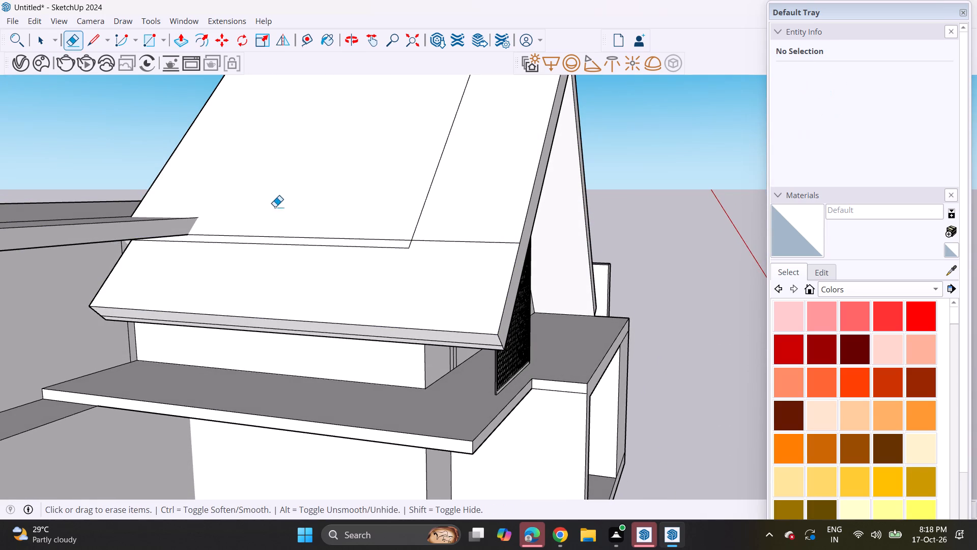
drag(272, 218, 260, 270)
drag(321, 226, 370, 262)
drag(416, 227, 420, 240)
drag(425, 237, 434, 258)
drag(449, 231, 428, 247)
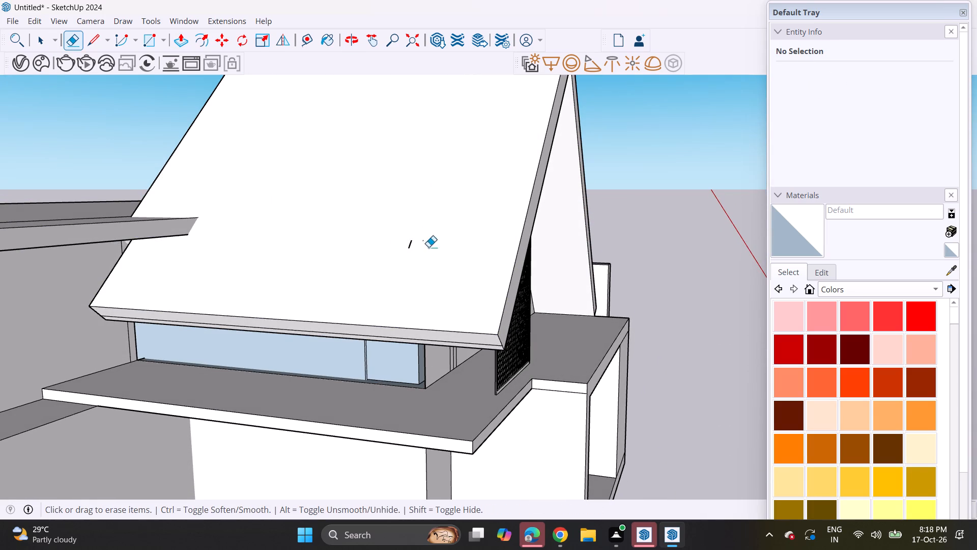
drag(428, 247, 413, 249)
click(397, 241)
drag(430, 242, 405, 261)
drag(411, 242, 407, 252)
Erase the stray vertical edge on the wall between the eave's end and the lattice screen.
middle_drag(407, 220, 255, 183)
middle_drag(357, 327, 458, 287)
scroll(414, 395, up, 4)
drag(481, 317, 461, 318)
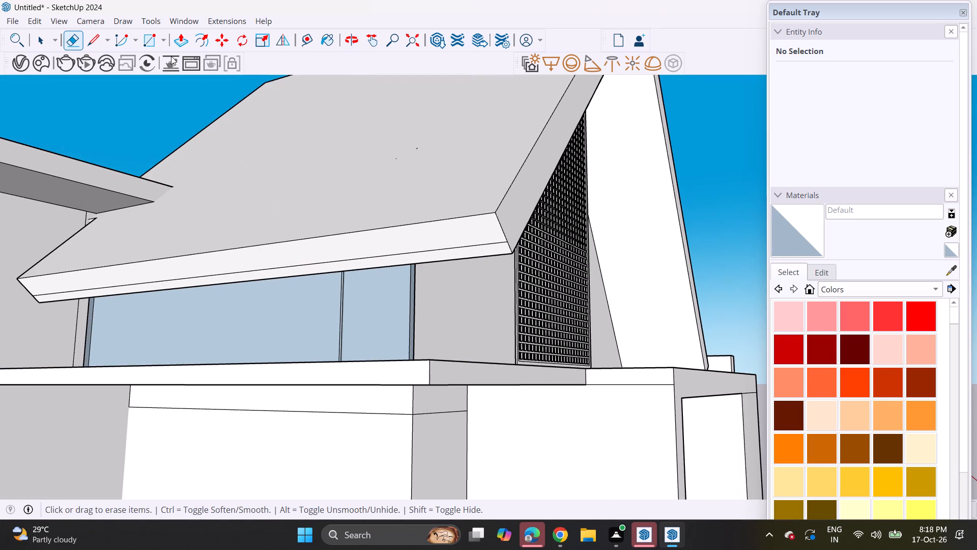
Pull the recessed blue wall face under the eave and the narrow strip at its end outward.
click(173, 41)
click(383, 314)
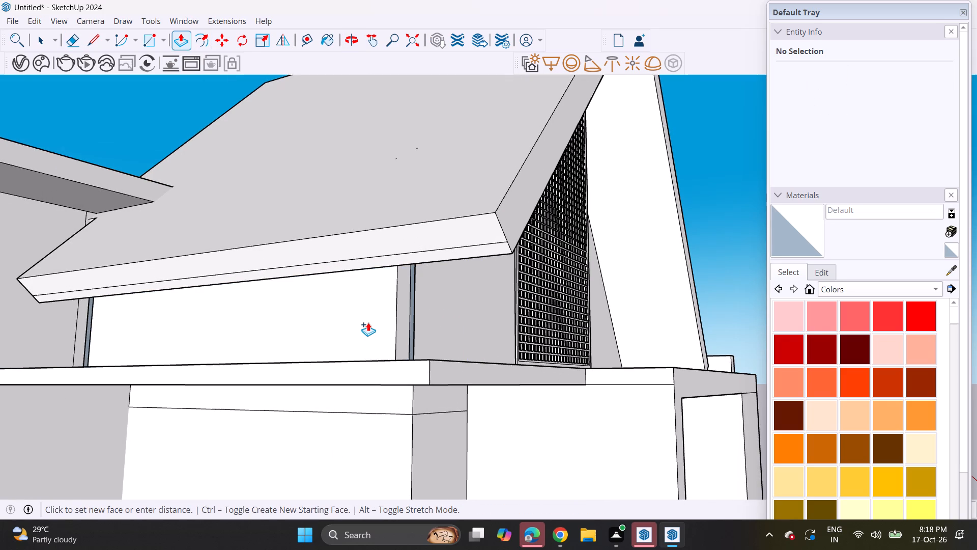
click(368, 322)
click(414, 334)
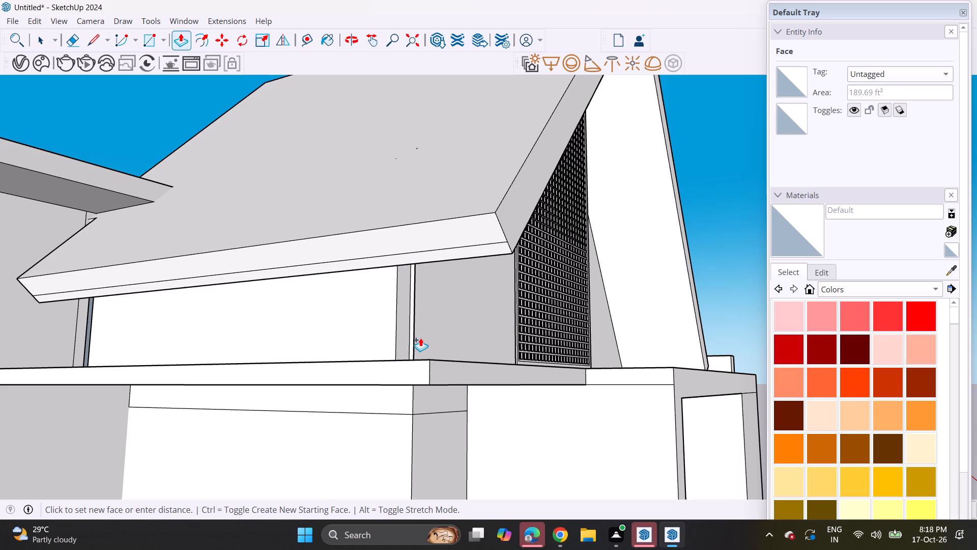
click(420, 343)
Push the tall vertical side of the lattice screen's frame inward to narrow its border in the gable.
middle_drag(447, 321, 286, 314)
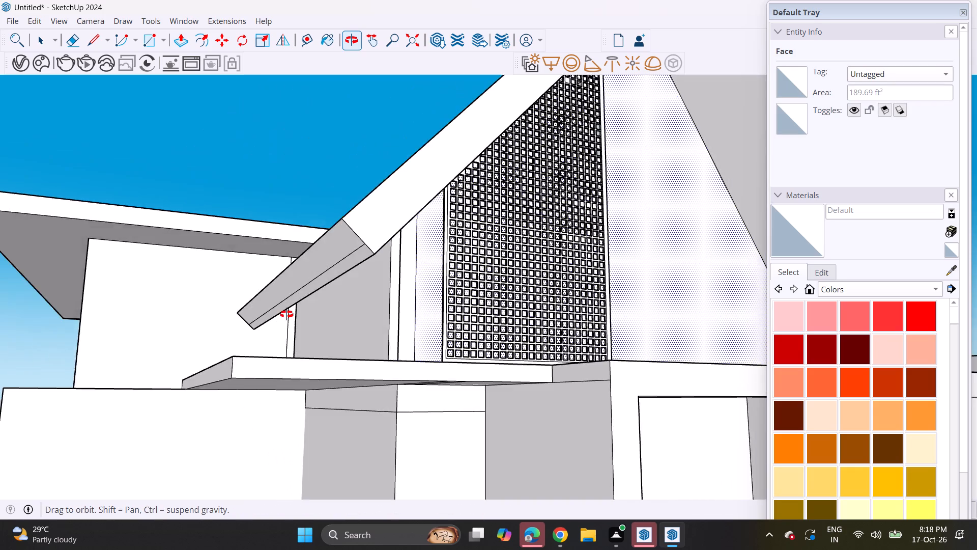
middle_drag(286, 314, 136, 360)
scroll(453, 288, down, 3)
scroll(338, 316, down, 8)
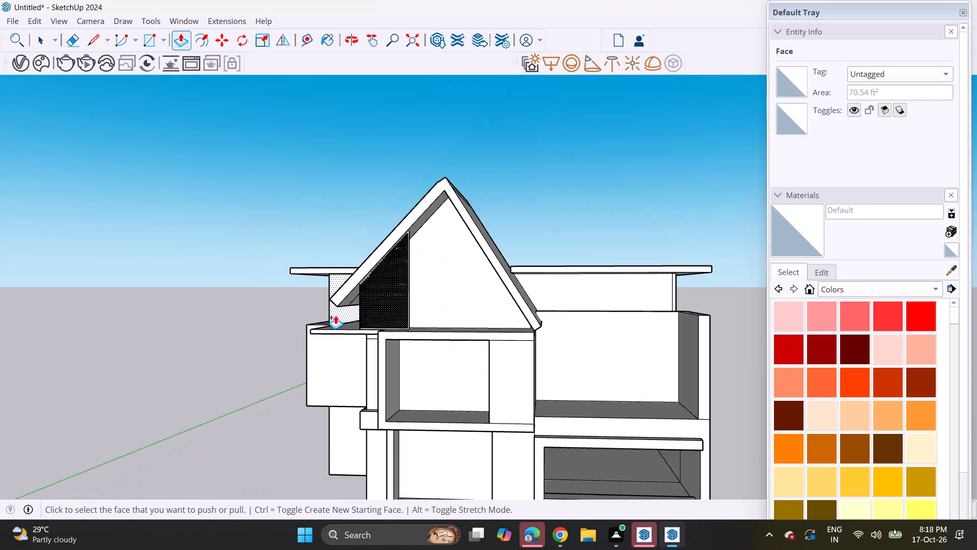
scroll(335, 315, down, 4)
middle_drag(364, 342, 397, 314)
scroll(383, 234, up, 3)
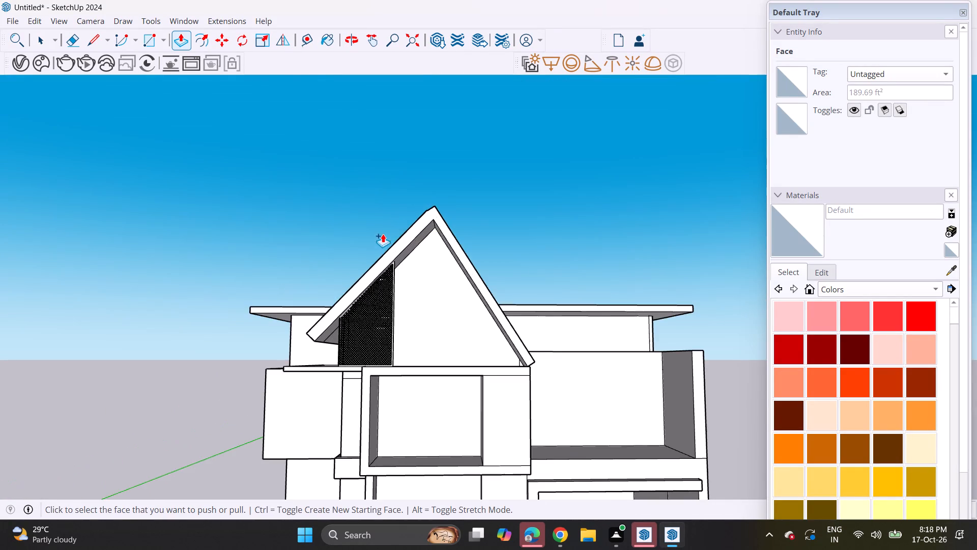
scroll(403, 265, up, 19)
scroll(397, 273, up, 4)
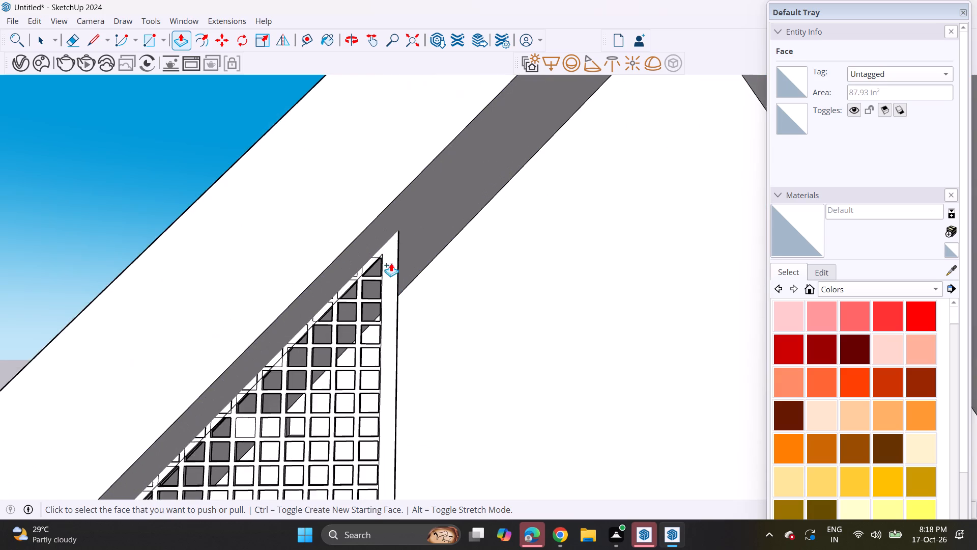
scroll(389, 259, up, 3)
middle_drag(403, 255, 302, 290)
scroll(525, 292, up, 4)
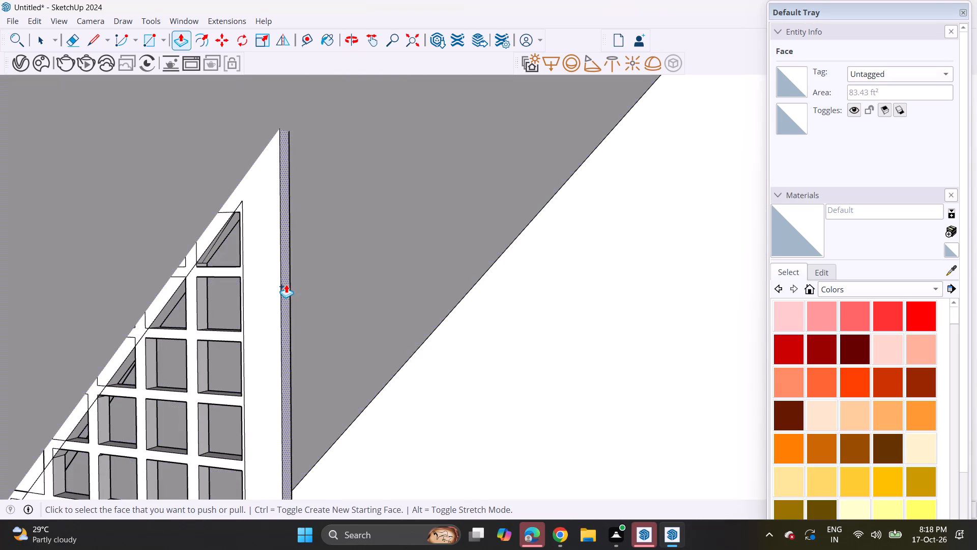
click(286, 284)
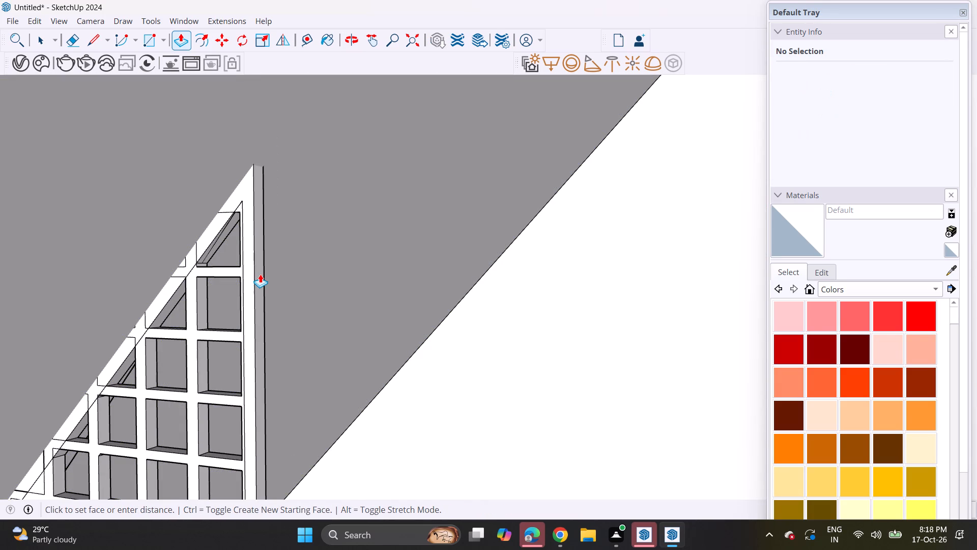
click(260, 274)
Examine the gable end, the lattice screen and the overhanging roof slabs from the front of the house.
scroll(237, 297, down, 5)
middle_drag(274, 299, 353, 251)
scroll(360, 248, down, 11)
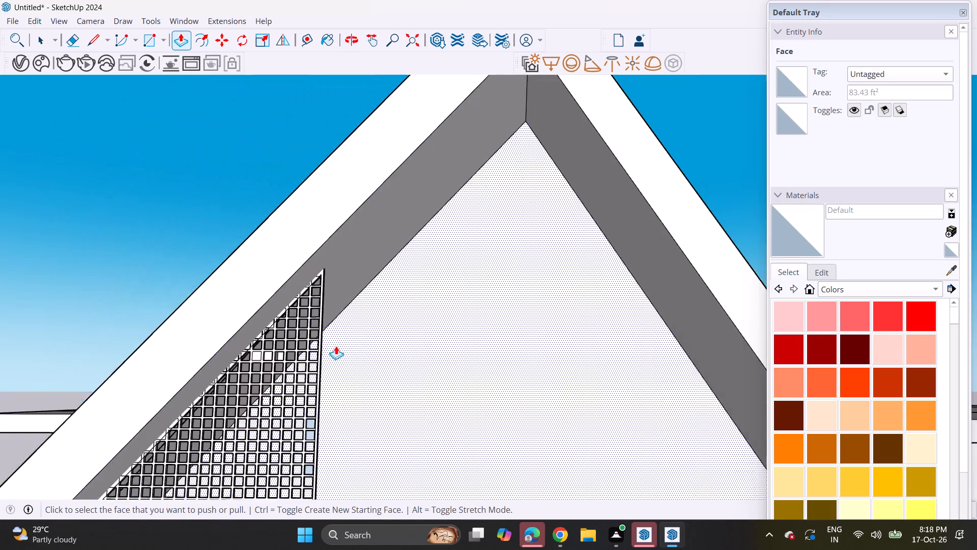
scroll(336, 346, down, 14)
middle_drag(317, 411, 332, 401)
scroll(332, 401, down, 5)
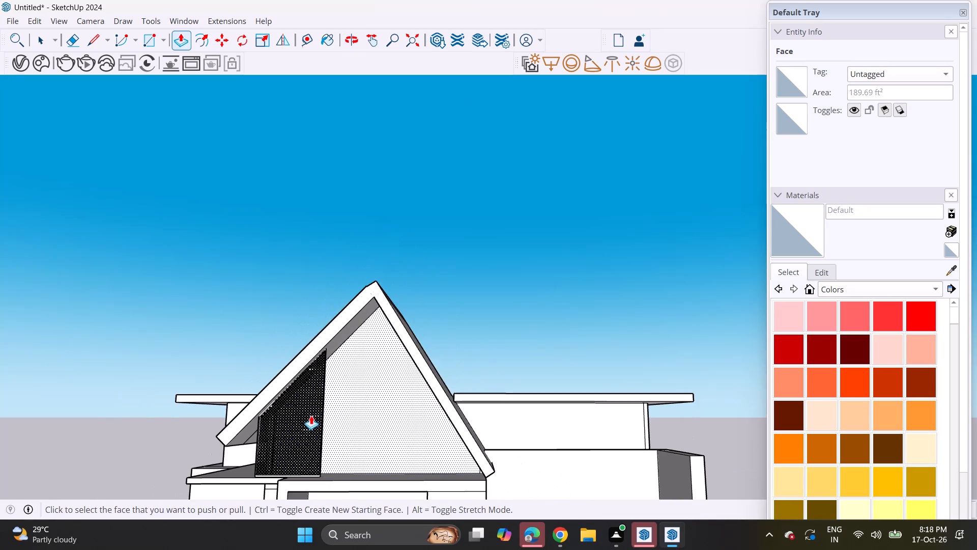
middle_drag(309, 415, 322, 447)
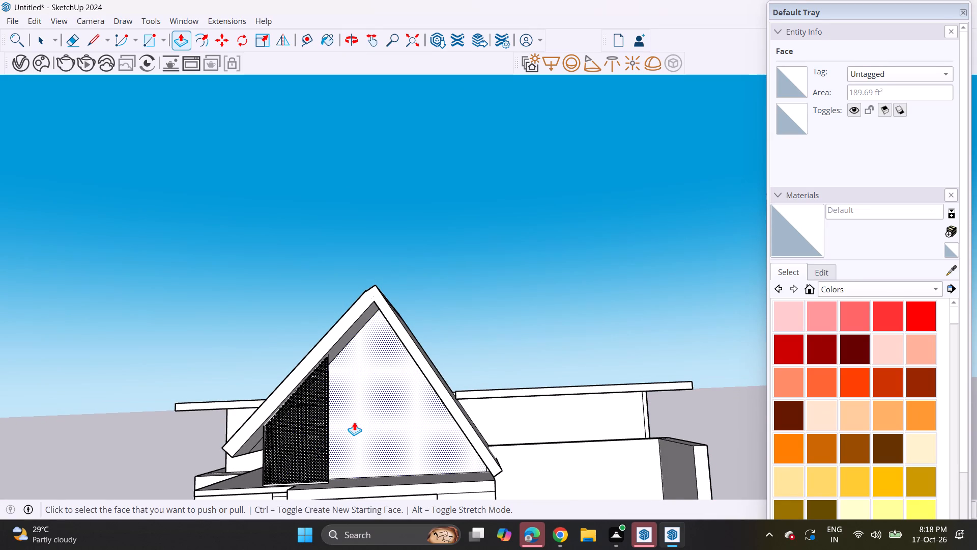
scroll(282, 408, down, 3)
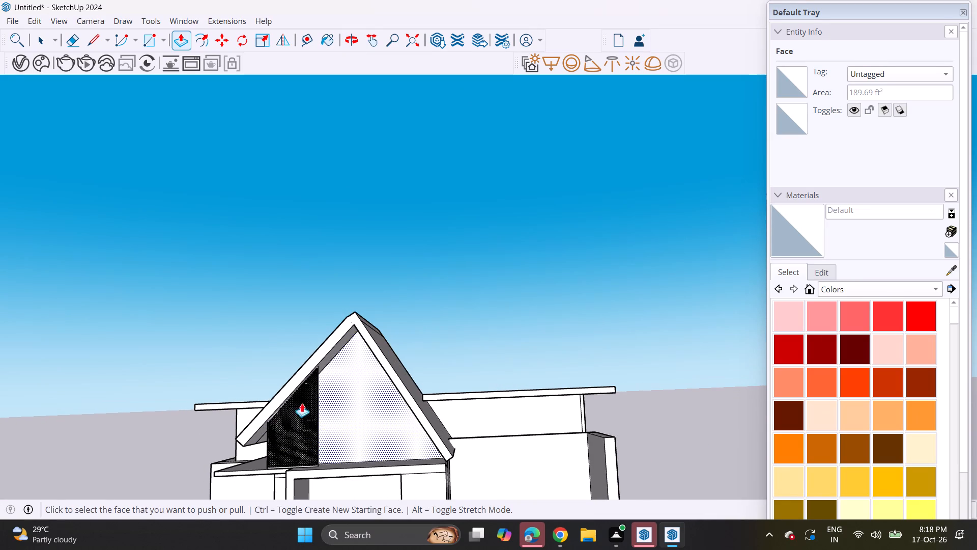
shift+middle_drag(302, 416, 333, 284)
middle_drag(343, 283, 347, 319)
scroll(349, 323, down, 2)
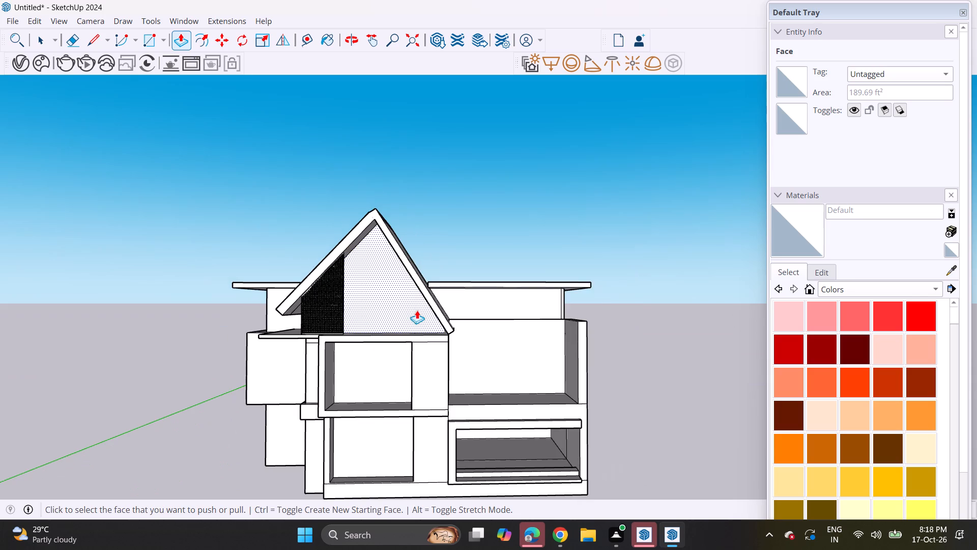
Pull the narrow end face of the flat roof slab into the gable's sloping roof to close the gap where they meet.
middle_drag(415, 296, 438, 350)
scroll(420, 219, up, 13)
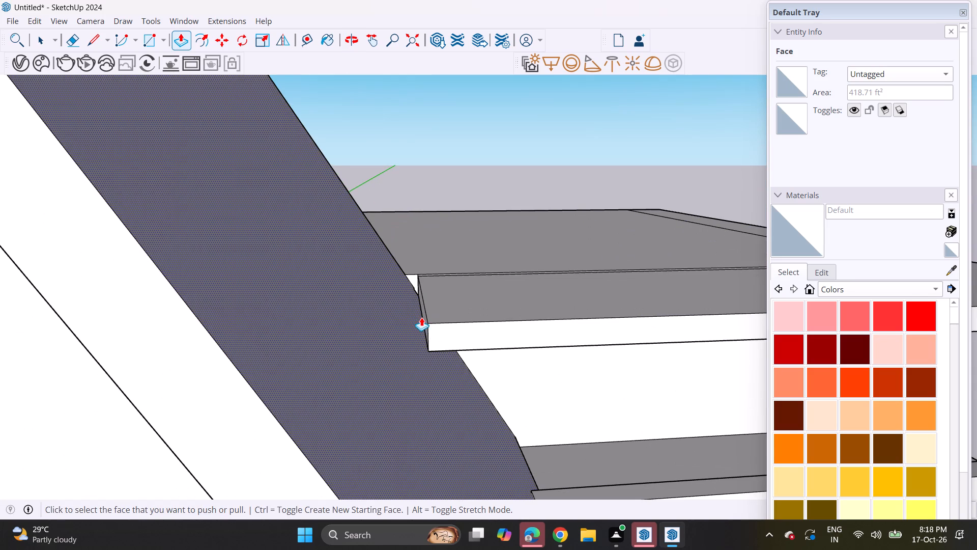
click(426, 326)
click(356, 317)
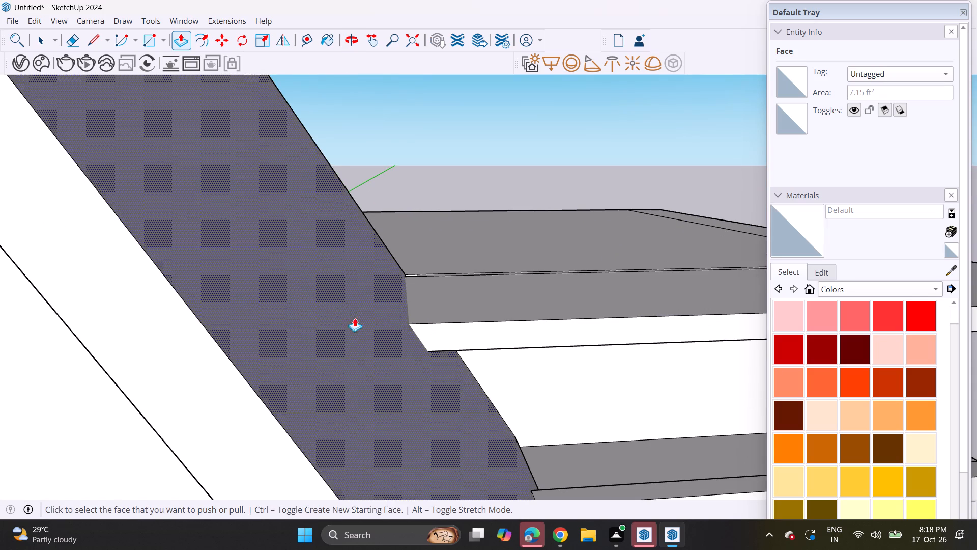
Examine the gable, flat roof overhangs and front openings of the house from low and raised viewpoints.
scroll(358, 311, down, 18)
middle_drag(330, 370, 298, 204)
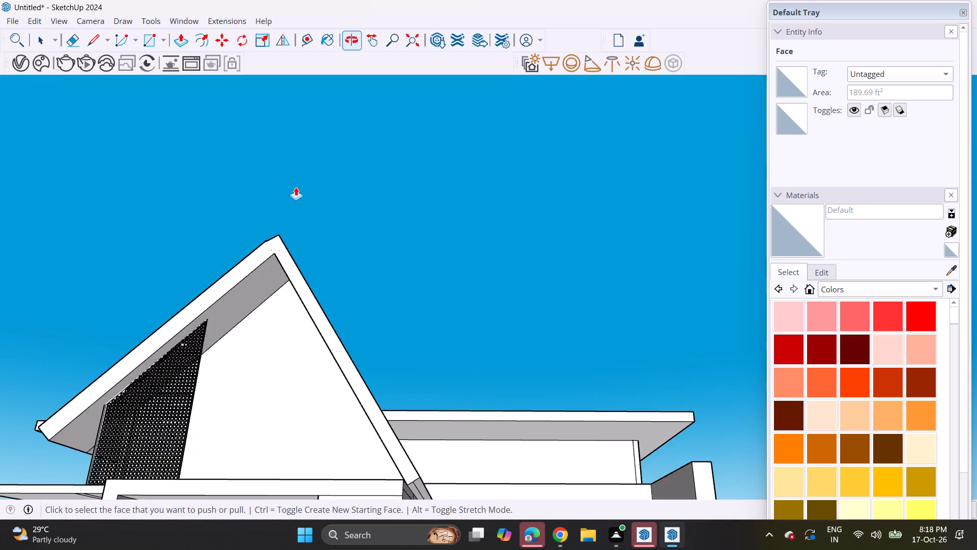
scroll(299, 218, down, 8)
shift+middle_drag(311, 336, 328, 213)
middle_drag(331, 264, 340, 309)
middle_drag(347, 324, 358, 380)
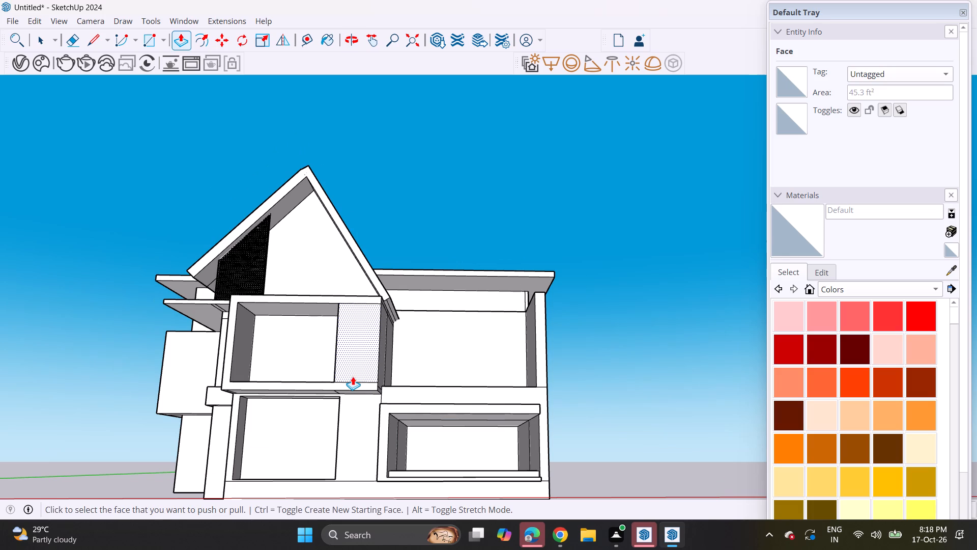
scroll(350, 372, down, 3)
shift+middle_drag(339, 370, 339, 302)
middle_drag(339, 302, 380, 415)
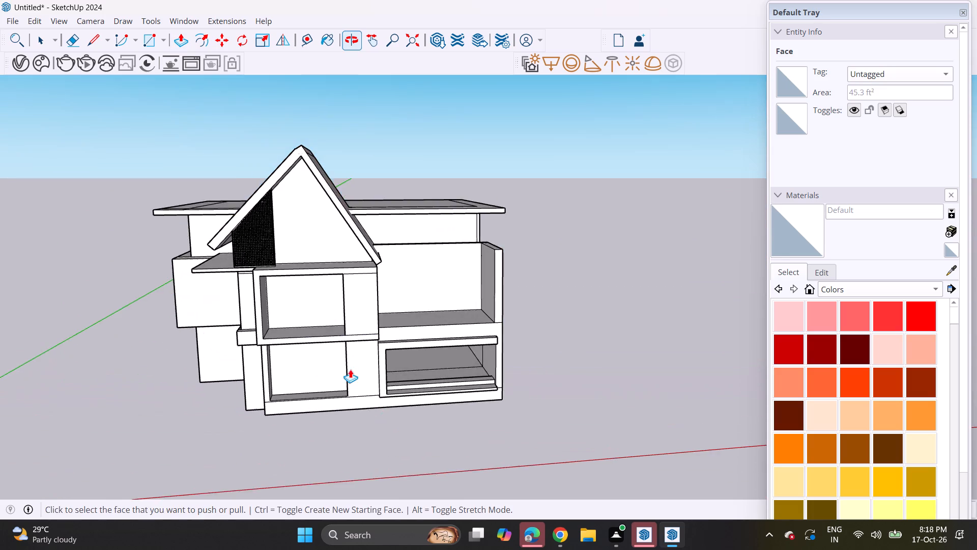
scroll(334, 340, up, 3)
middle_drag(369, 360, 361, 336)
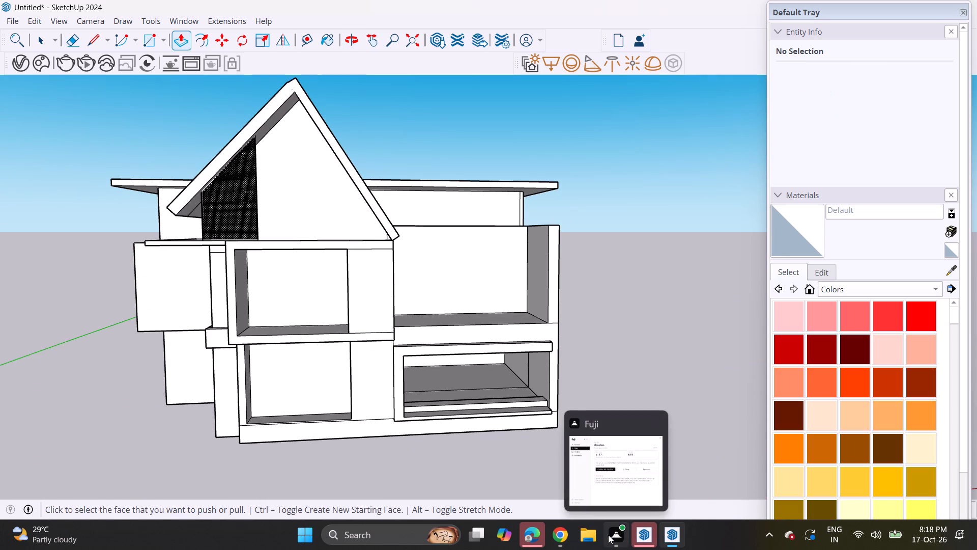
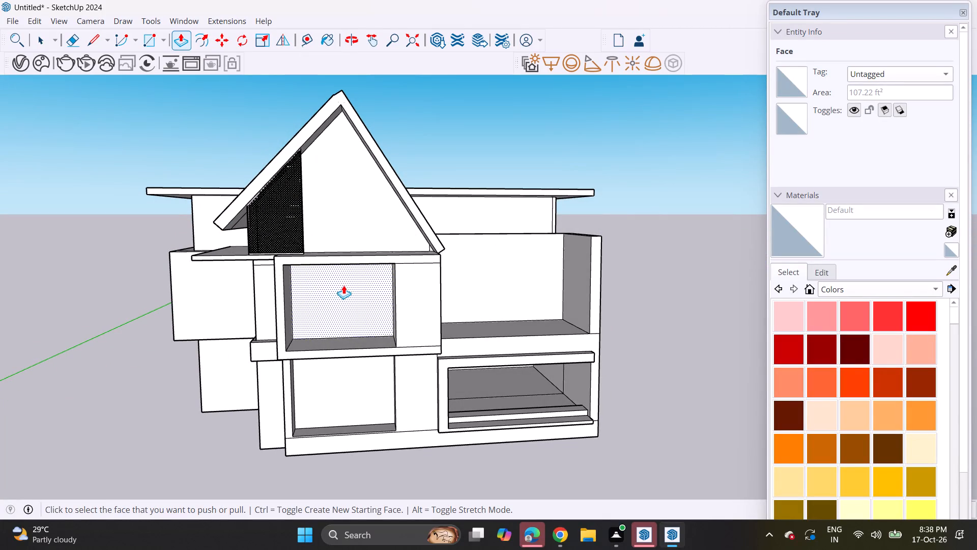
Erase the two slanted seam lines on the underside of the low flat roof slab beside the upper front box.
middle_drag(343, 285, 328, 231)
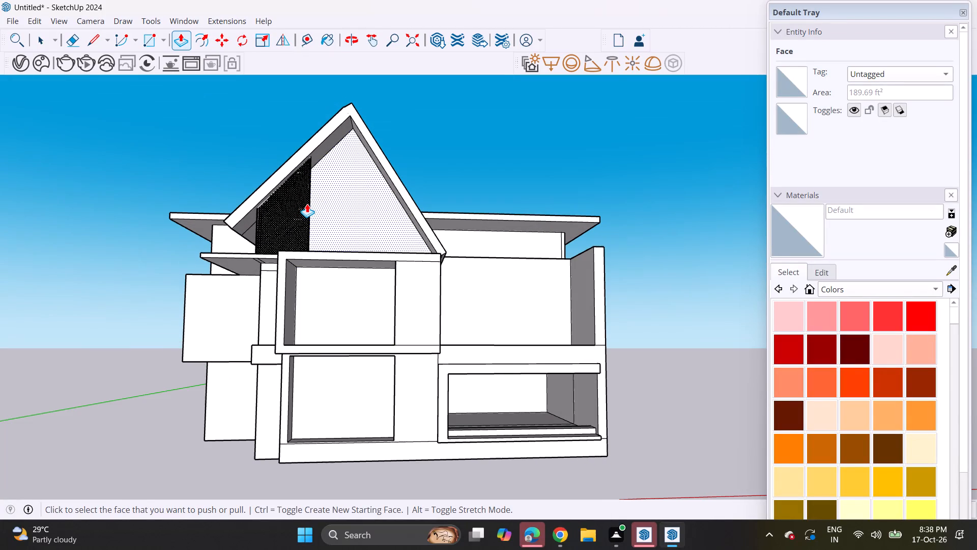
click(73, 36)
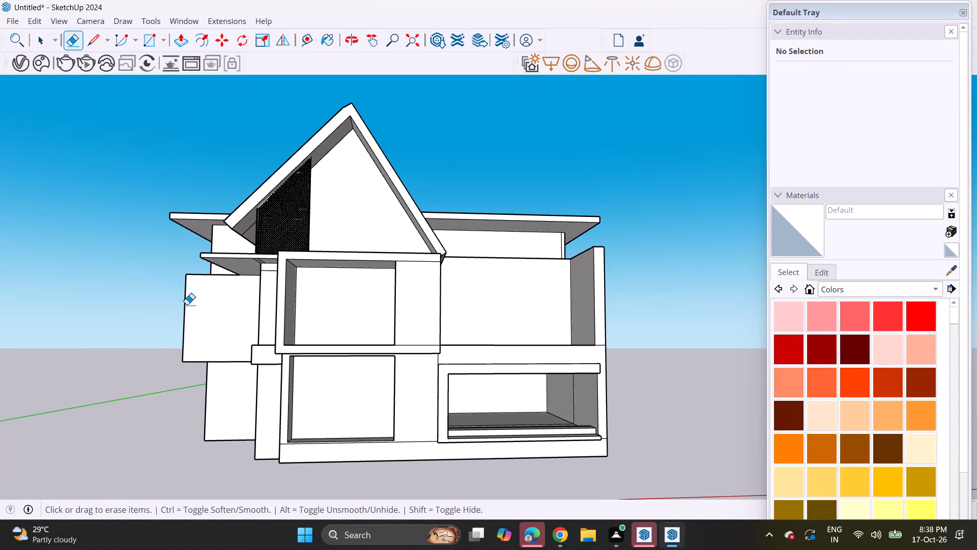
scroll(247, 311, up, 5)
scroll(264, 259, up, 9)
drag(329, 225, 329, 241)
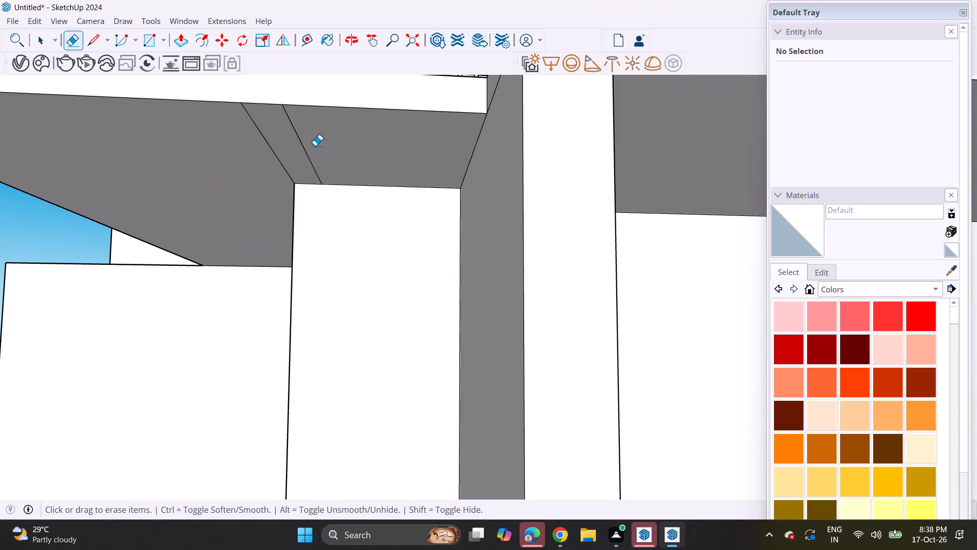
drag(315, 142, 262, 146)
scroll(254, 158, down, 18)
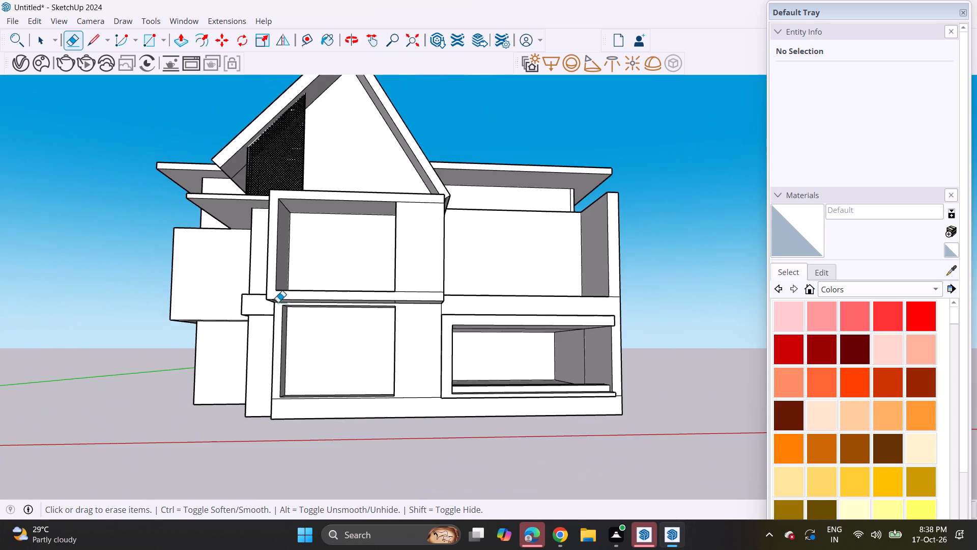
Pull the side faces of the upper front box's top band and wall outward about 9 5/16" toward the open terrace, keeping them flush.
middle_drag(330, 313, 312, 362)
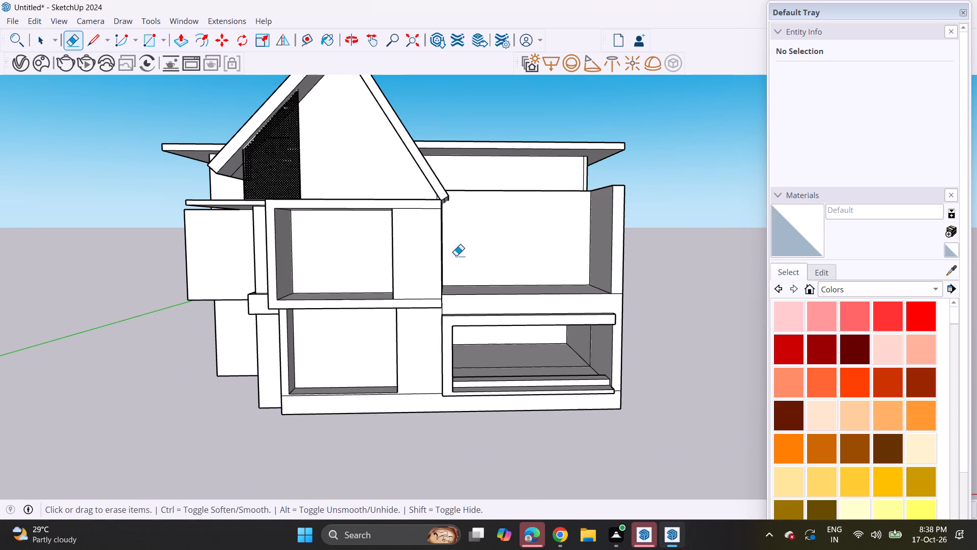
shift+middle_drag(440, 234, 459, 279)
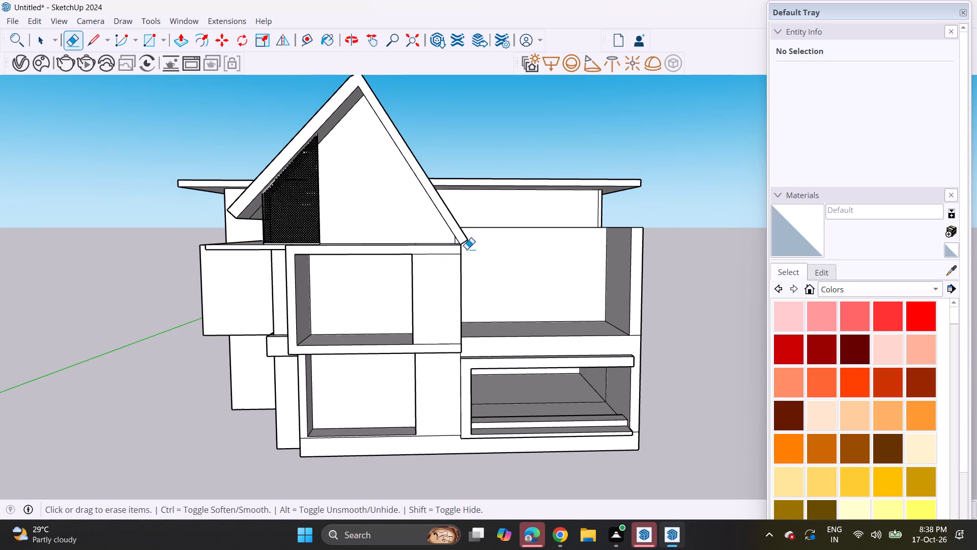
scroll(467, 249, up, 3)
middle_drag(468, 250, 450, 238)
scroll(456, 245, up, 2)
middle_drag(469, 265, 436, 270)
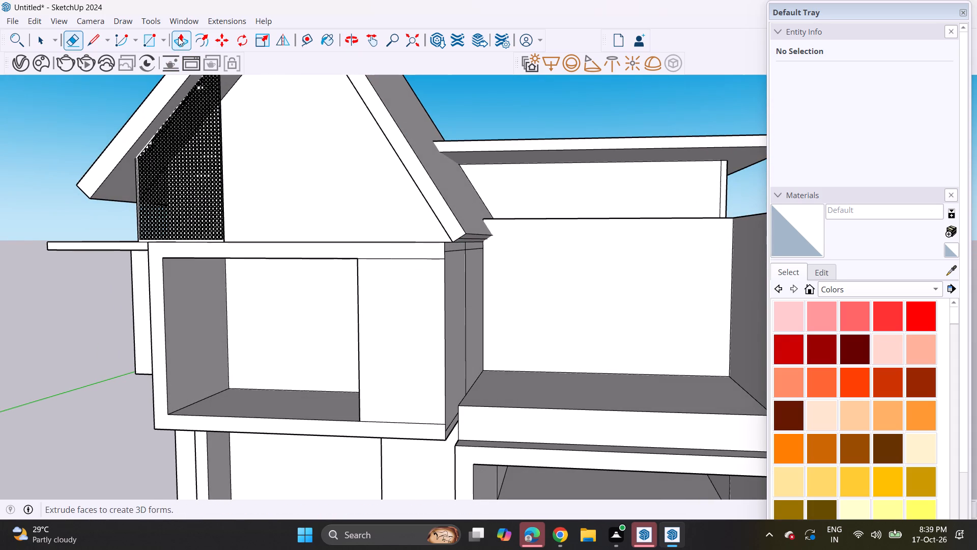
click(178, 37)
scroll(483, 225, up, 3)
click(448, 254)
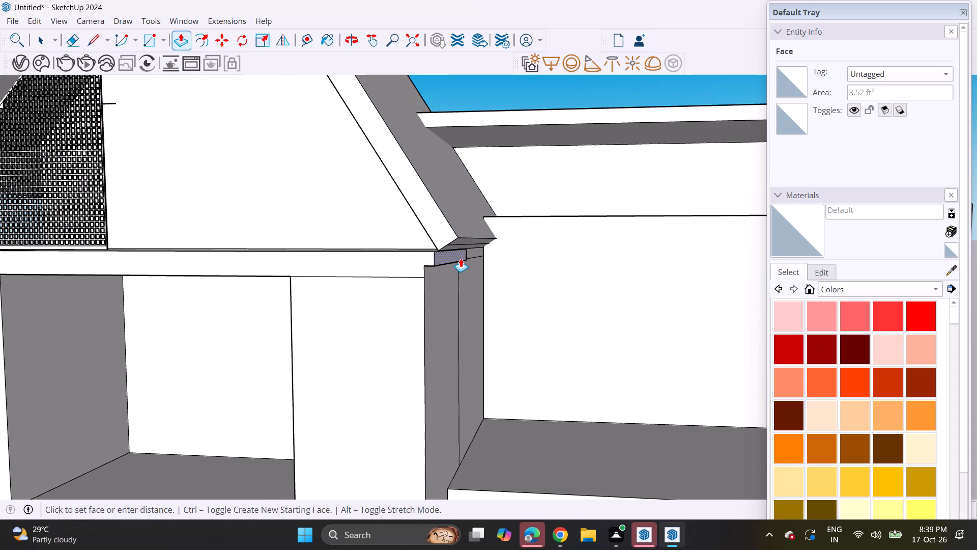
click(465, 236)
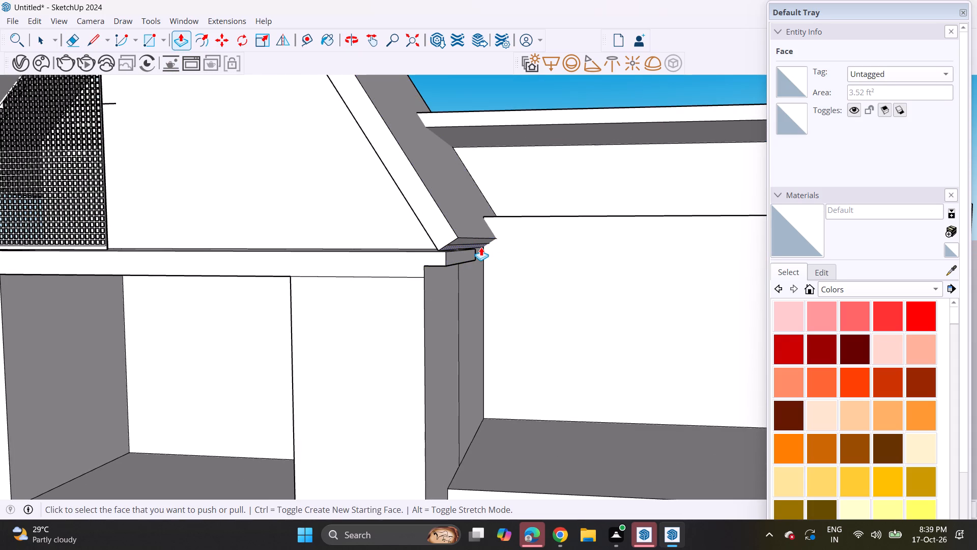
double_click(482, 253)
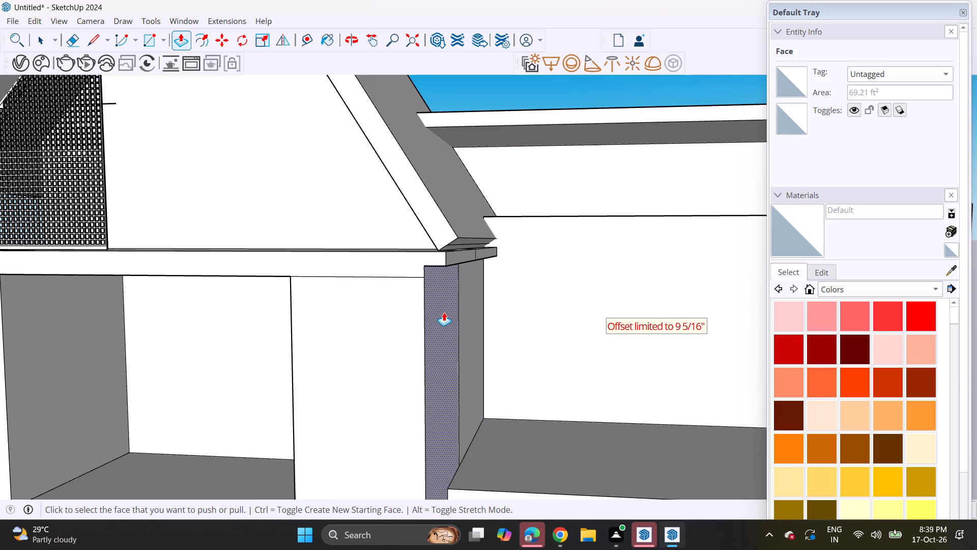
double_click(444, 312)
double_click(480, 309)
Pull the end face of the upper front box's bottom band outward by the same distance, flush with the extended side wall.
scroll(471, 328, down, 2)
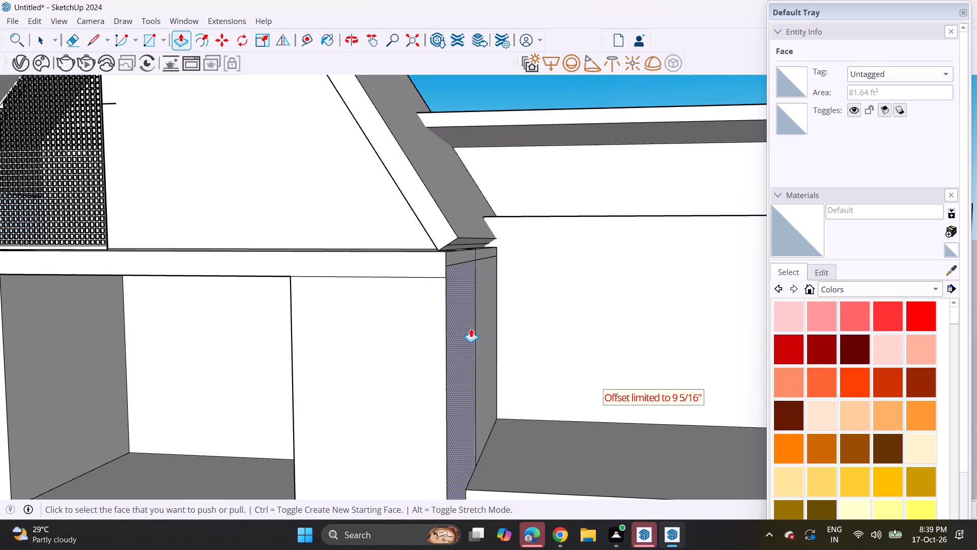
scroll(471, 328, down, 2)
shift+middle_drag(468, 322, 478, 260)
middle_drag(466, 398, 480, 335)
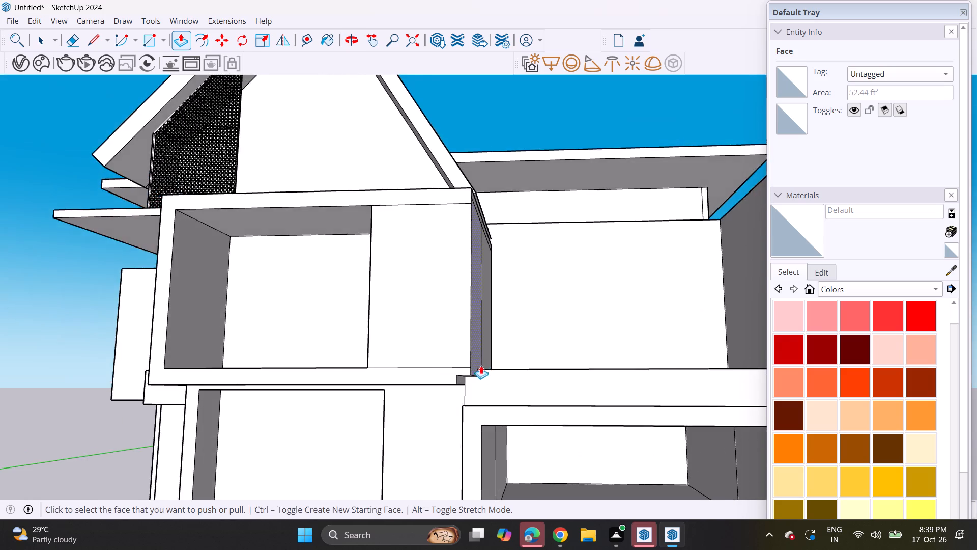
scroll(478, 373, up, 5)
click(455, 384)
click(455, 384)
scroll(464, 244, down, 5)
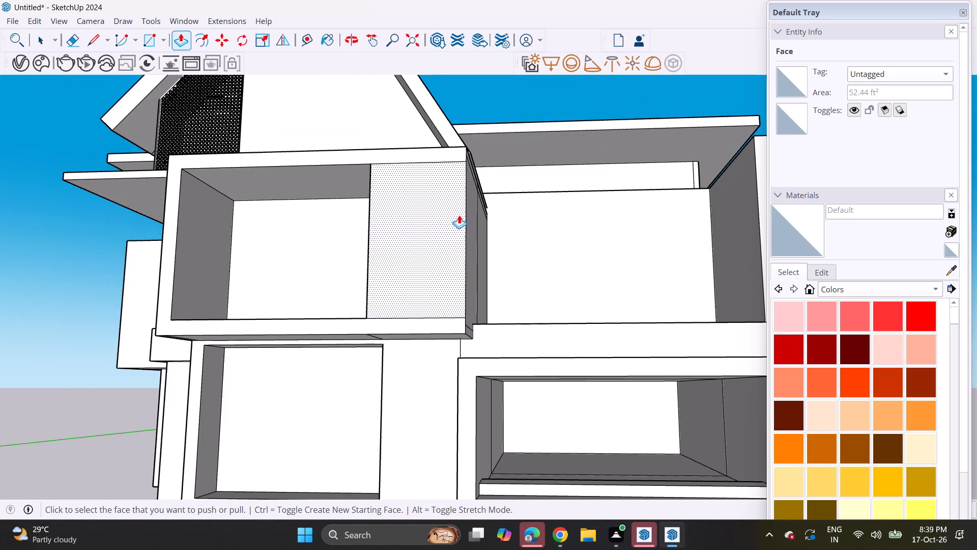
Pull the narrow lower end faces of the gable's terrace-side roof slope down about 6" to meet the box's top corner.
shift+middle_drag(459, 211, 427, 367)
middle_drag(437, 251, 430, 305)
scroll(459, 321, up, 3)
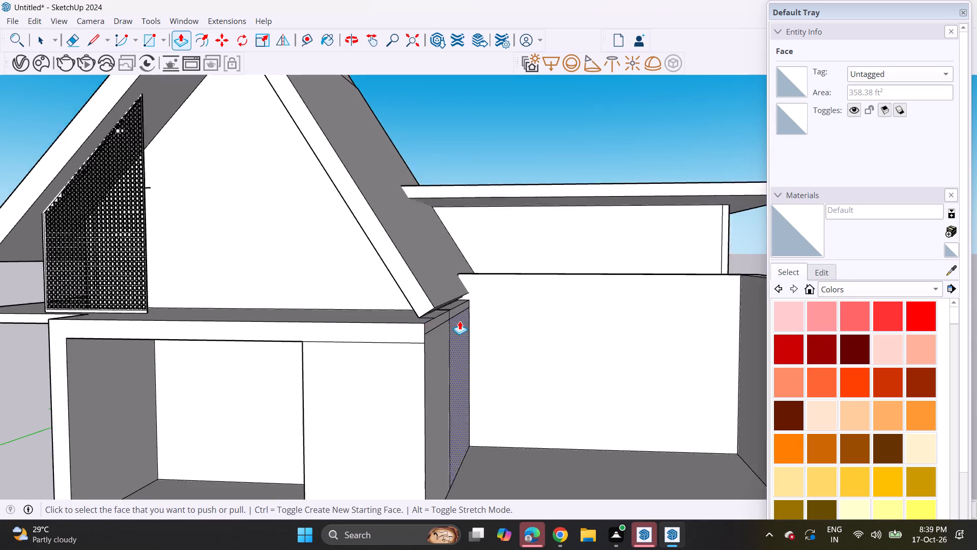
scroll(459, 321, up, 2)
middle_drag(418, 316, 427, 294)
scroll(427, 294, up, 6)
middle_click(425, 309)
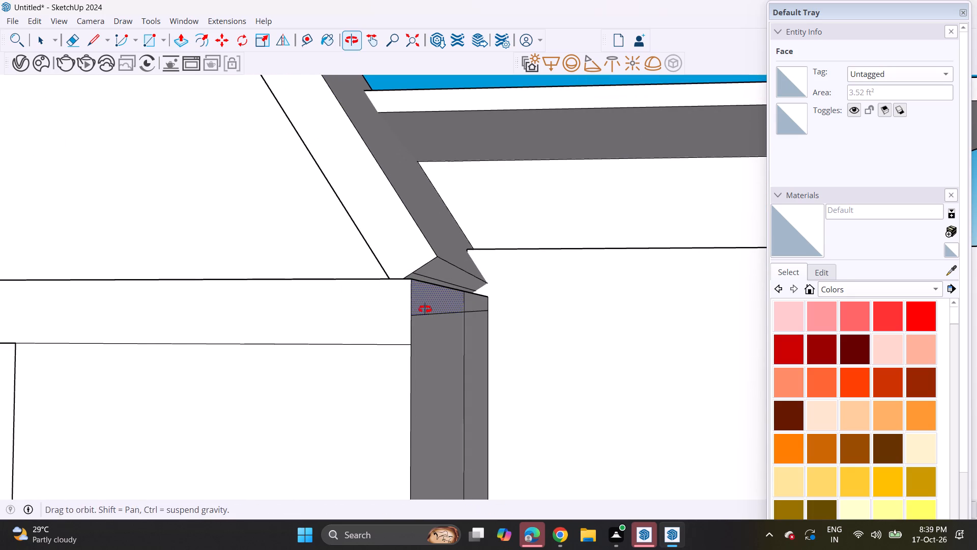
middle_drag(428, 238, 427, 259)
scroll(427, 260, up, 5)
click(415, 290)
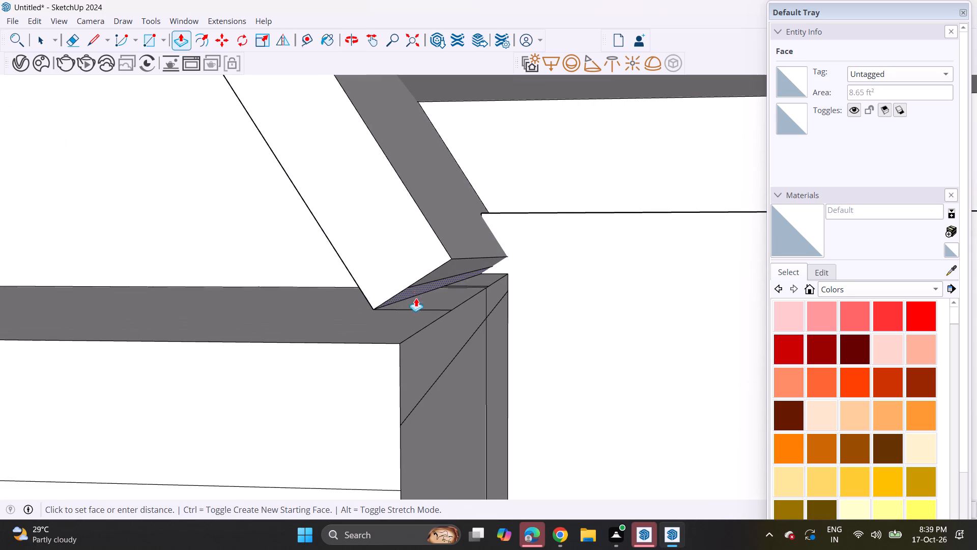
click(429, 333)
double_click(433, 278)
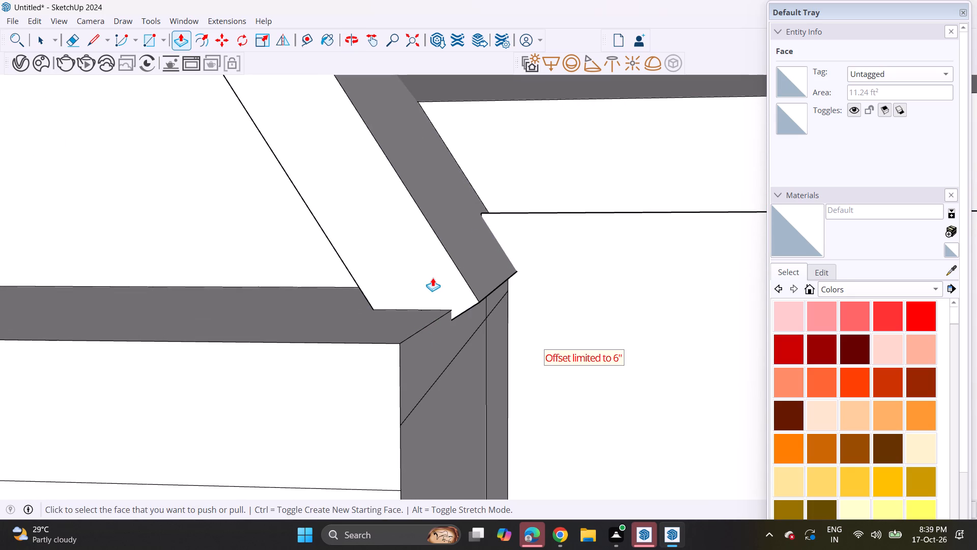
scroll(434, 312, down, 14)
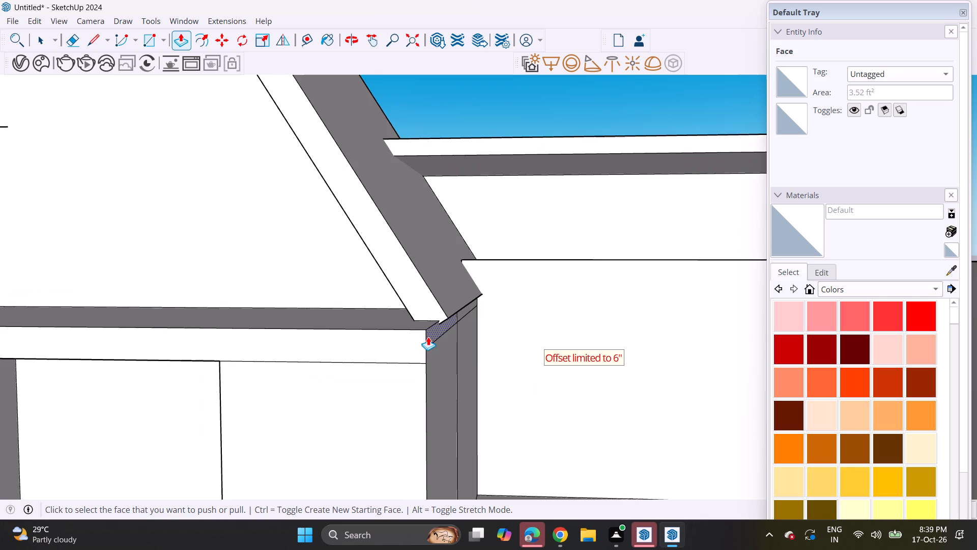
scroll(428, 337, down, 20)
scroll(428, 337, down, 1)
middle_drag(425, 412, 468, 380)
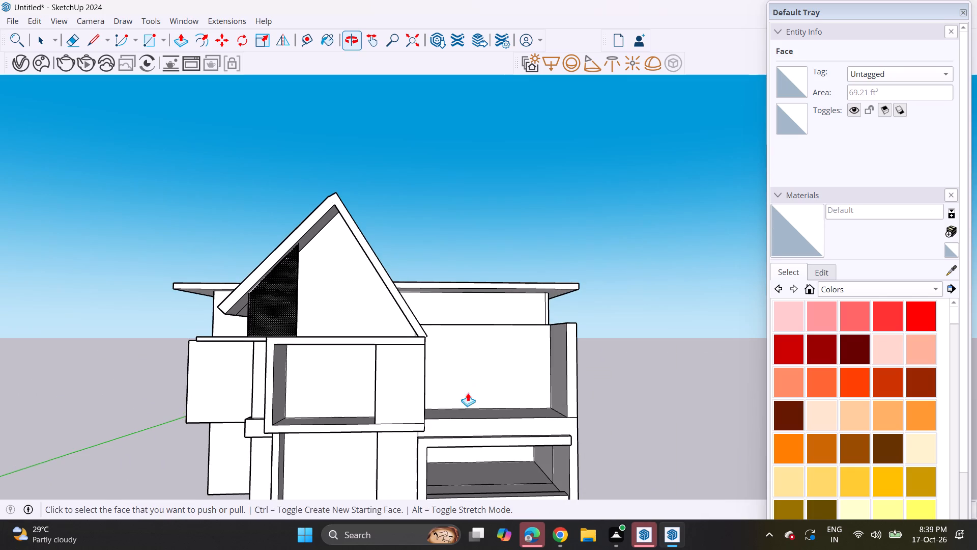
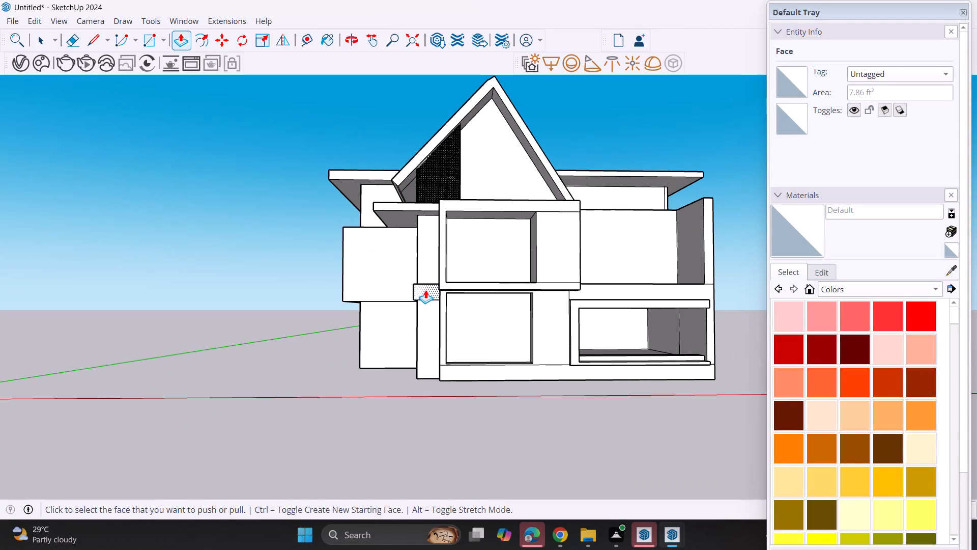
Push the front face of the frame around the wide ground-floor opening inward, recessing it slightly behind the surrounding front wall.
middle_drag(448, 246, 446, 260)
shift+middle_drag(494, 266, 478, 272)
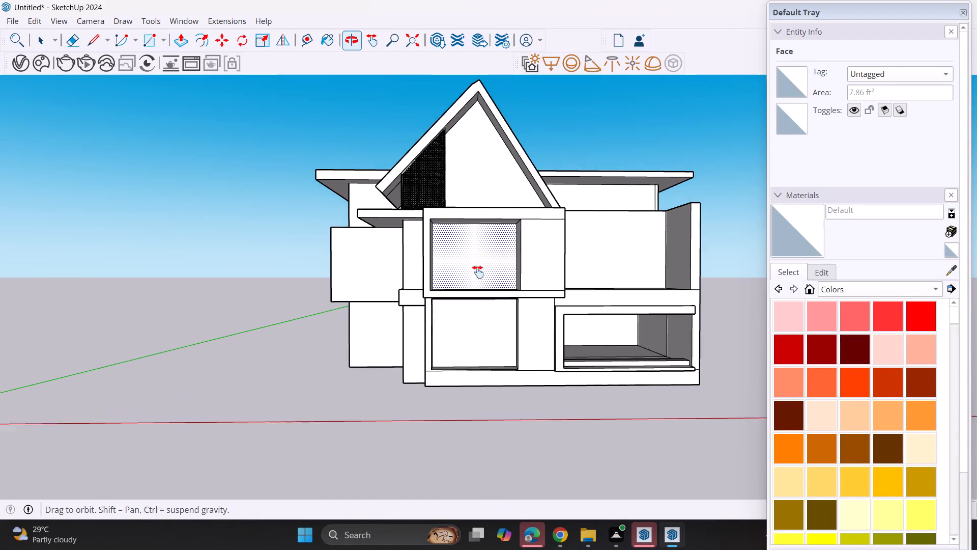
shift+middle_drag(478, 272, 465, 272)
scroll(495, 248, up, 1)
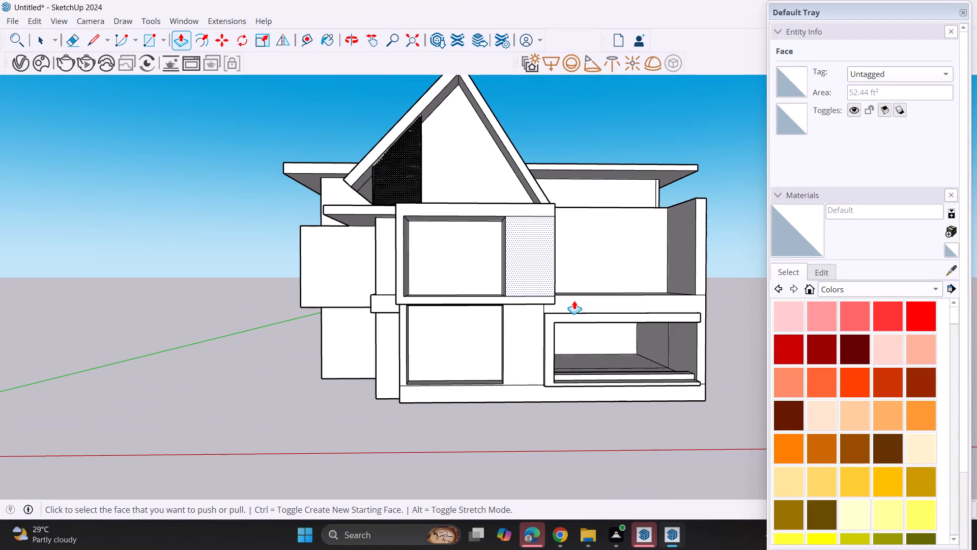
middle_drag(698, 353, 528, 354)
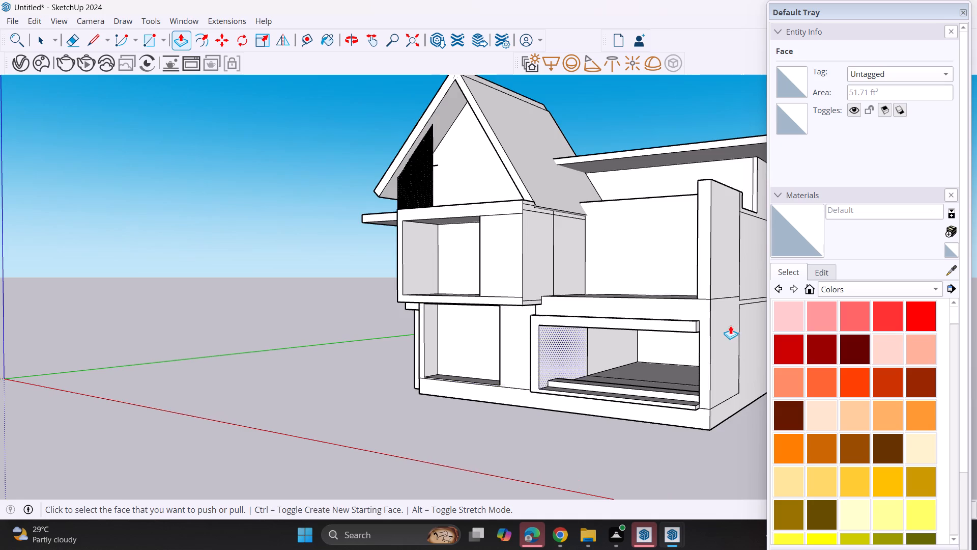
scroll(731, 325, up, 3)
click(650, 323)
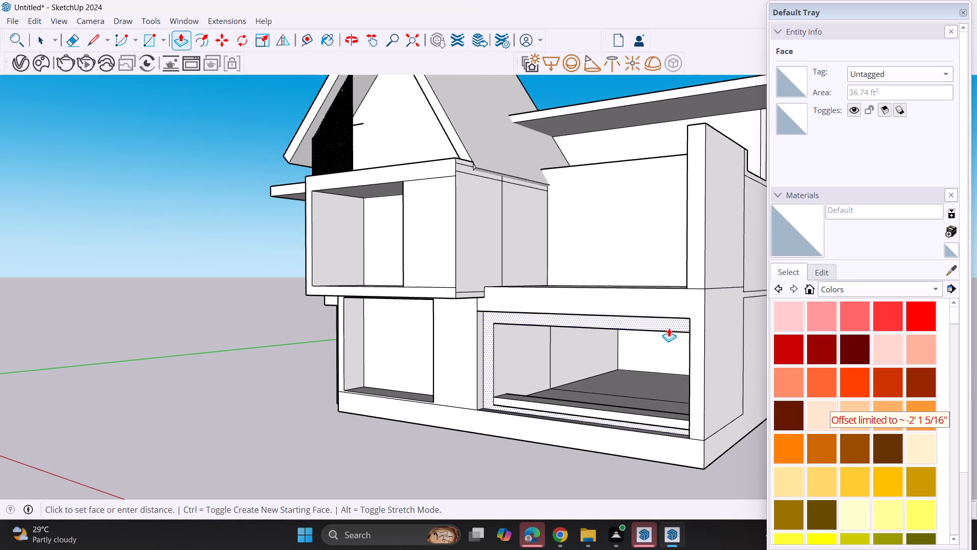
click(676, 333)
Draw a vertical line from the ground-floor window recess's lower corner nearest the wide opening down to the base band's bottom edge.
middle_drag(592, 343, 695, 328)
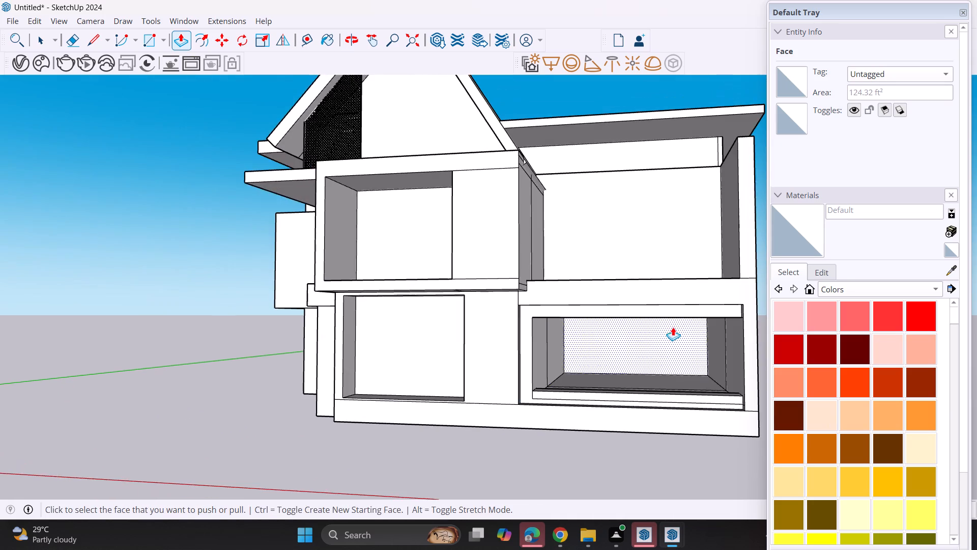
scroll(673, 327, down, 2)
middle_drag(619, 344, 645, 340)
scroll(640, 332, down, 1)
shift+middle_drag(604, 321, 615, 386)
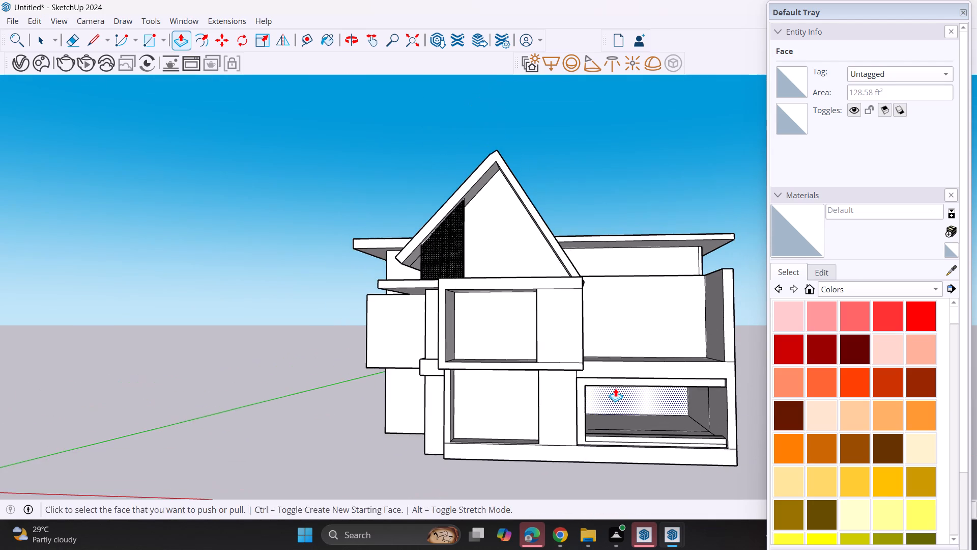
middle_drag(615, 388, 617, 379)
scroll(606, 382, up, 1)
middle_drag(529, 402, 552, 397)
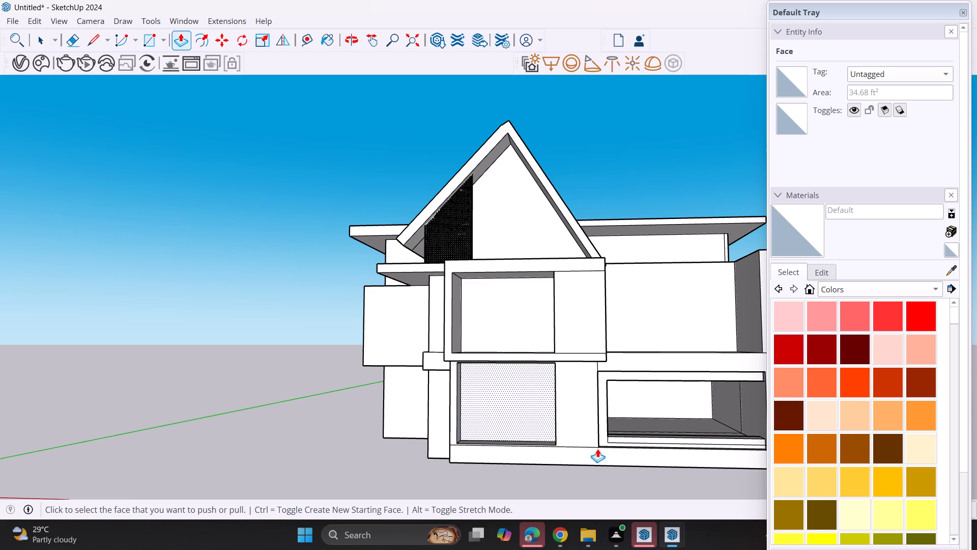
scroll(553, 459, up, 3)
click(91, 41)
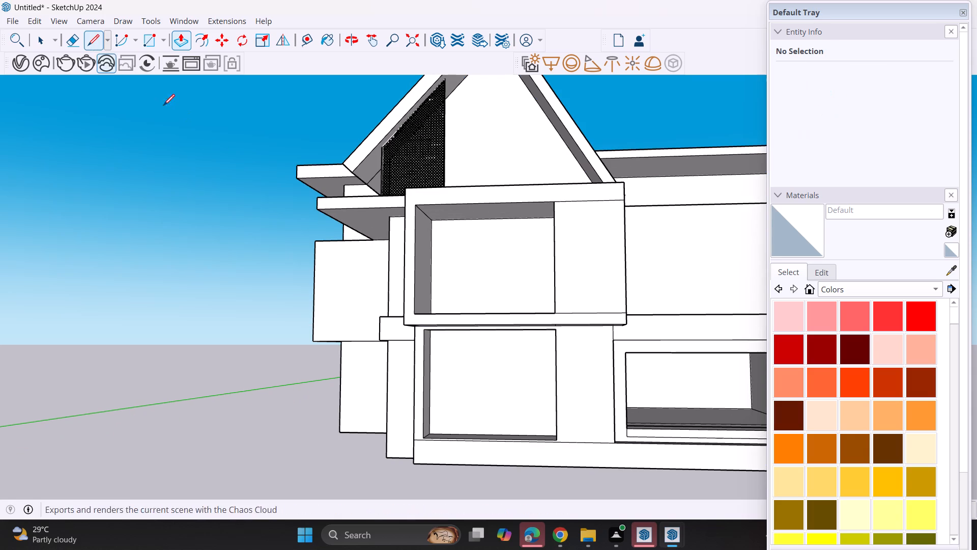
scroll(508, 380, up, 3)
click(574, 461)
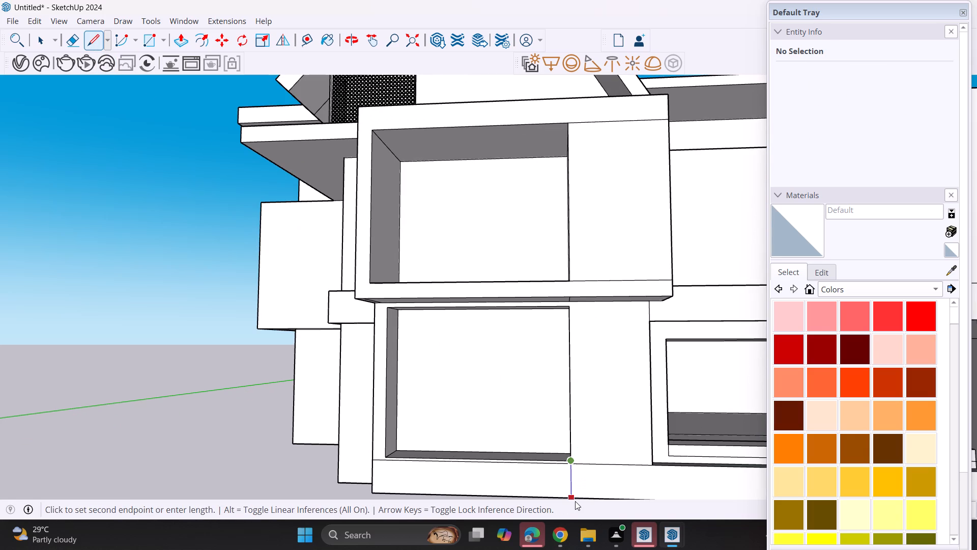
click(575, 501)
scroll(568, 493, down, 2)
ctrl+middle_drag(568, 480, 567, 449)
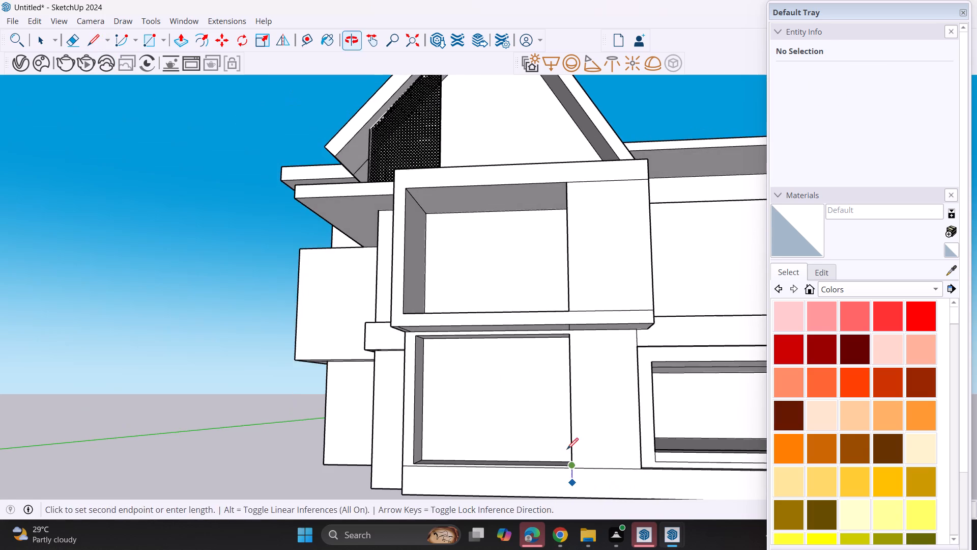
shift+middle_drag(567, 449, 566, 338)
middle_drag(566, 375, 566, 394)
click(572, 392)
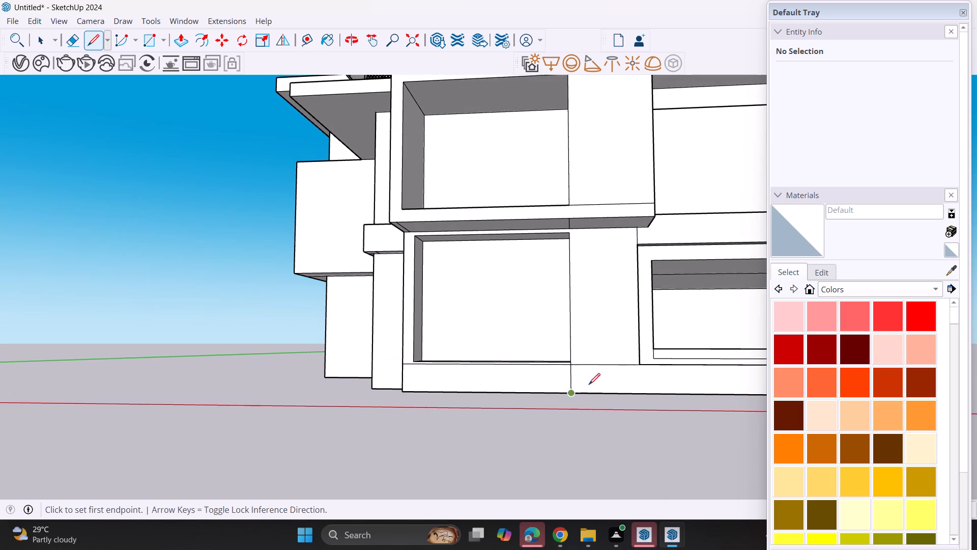
Erase the horizontal base-band line between the new vertical line and the wide ground-floor opening, merging the band with the solid panel.
click(66, 38)
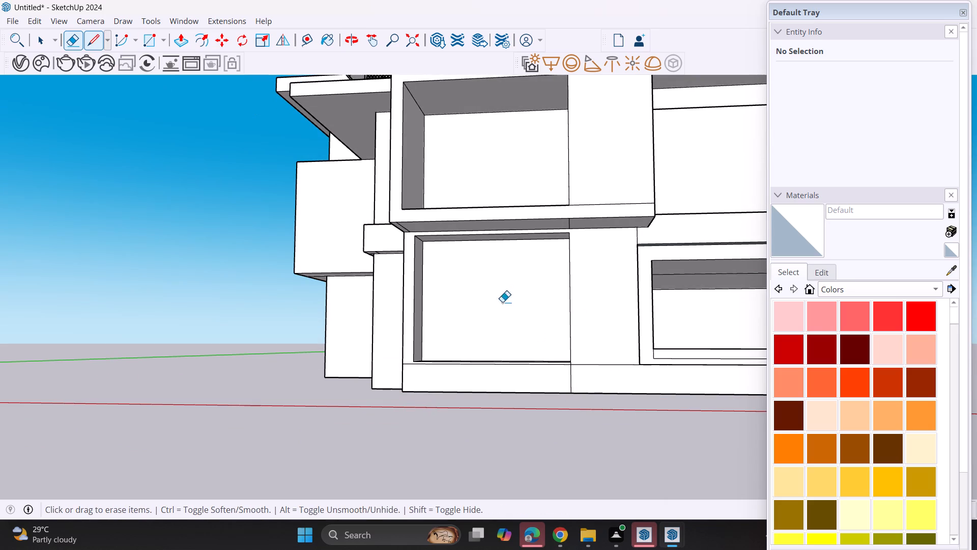
drag(611, 354, 606, 387)
Draw base-height lines across the front and outer side faces of the narrow ground-floor pier beside the window block.
scroll(572, 335, down, 2)
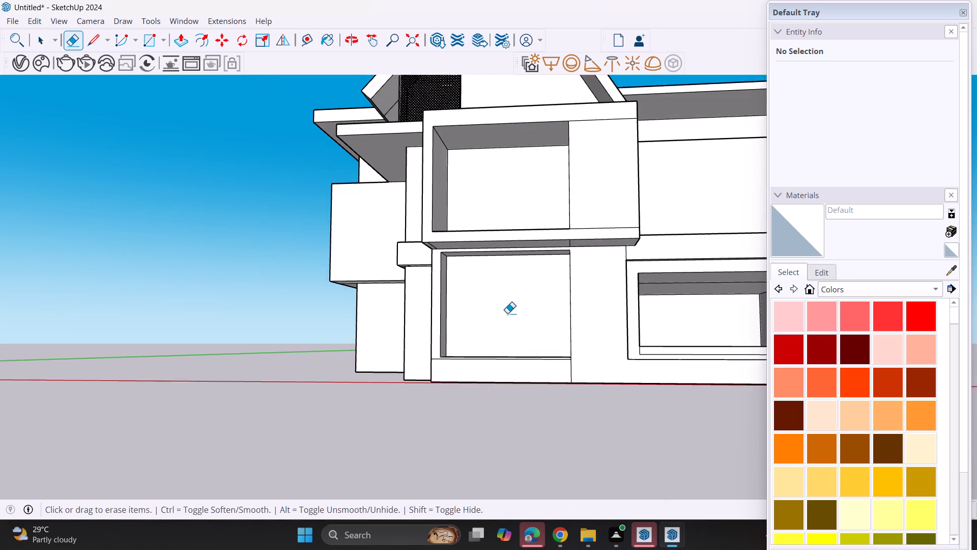
shift+middle_drag(507, 313, 489, 410)
middle_drag(655, 277, 693, 306)
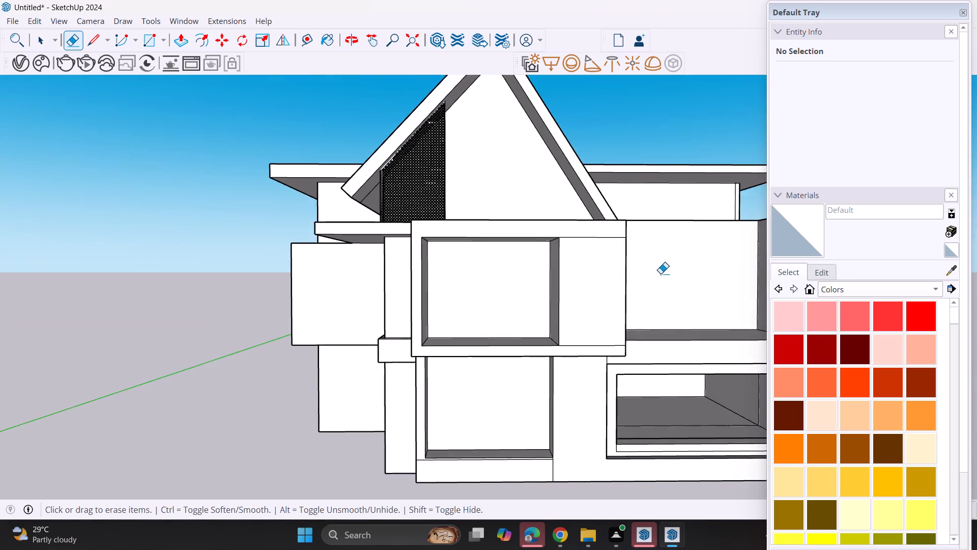
scroll(660, 273, down, 3)
middle_drag(651, 303, 566, 324)
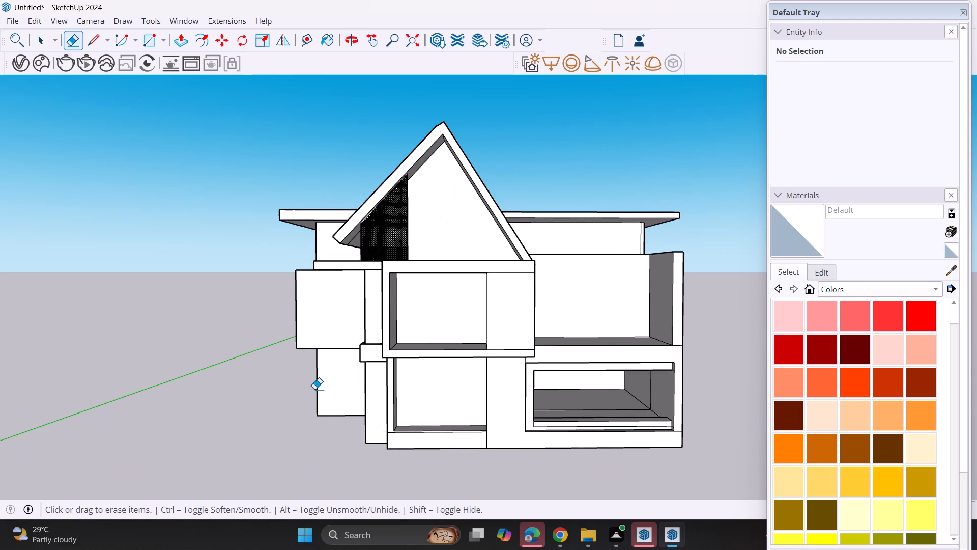
drag(95, 41, 92, 49)
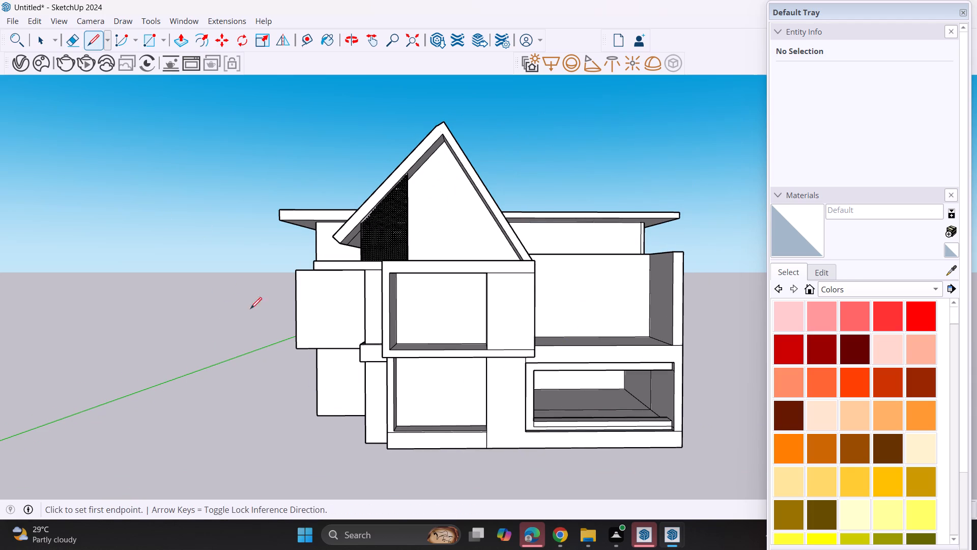
middle_drag(362, 449, 509, 420)
scroll(440, 445, up, 5)
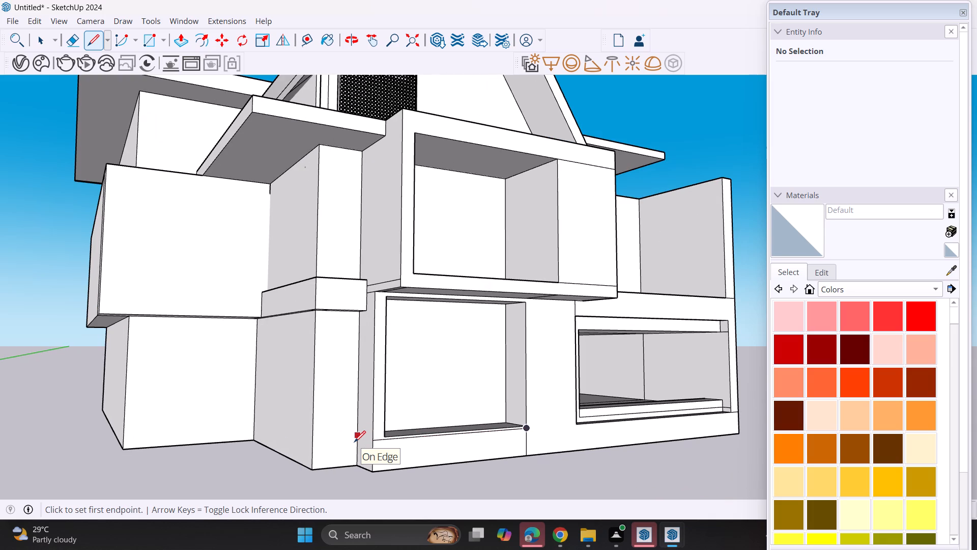
click(354, 442)
click(312, 443)
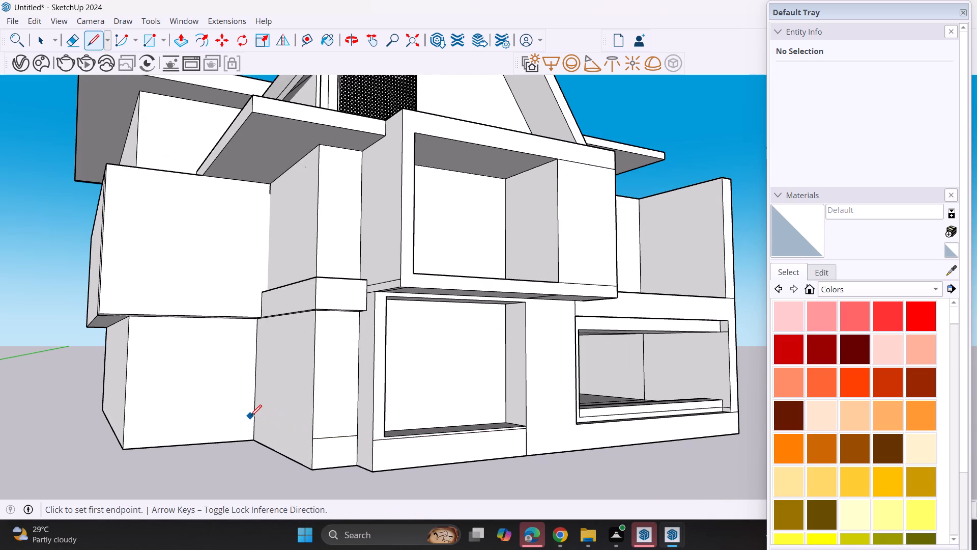
click(253, 417)
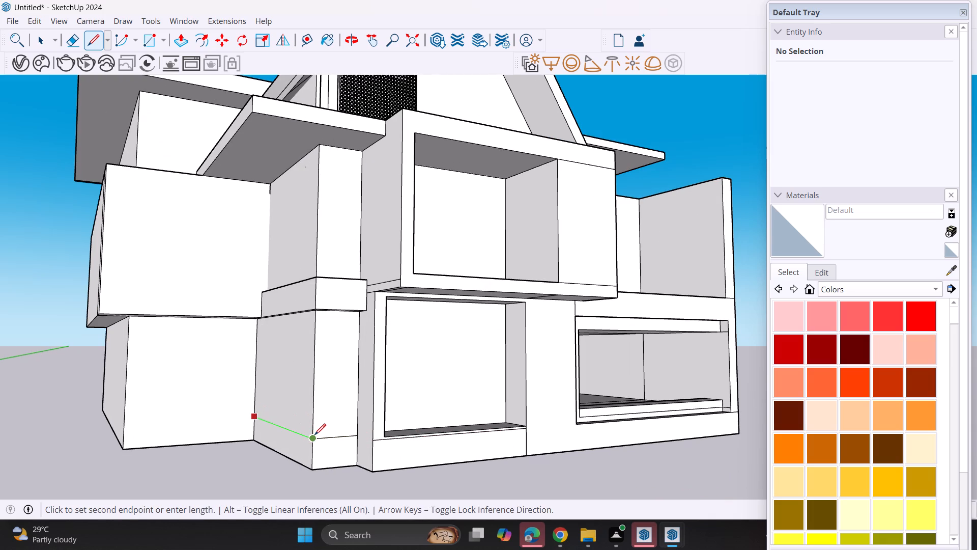
click(314, 435)
middle_drag(339, 402, 218, 397)
scroll(302, 403, up, 1)
scroll(156, 338, down, 3)
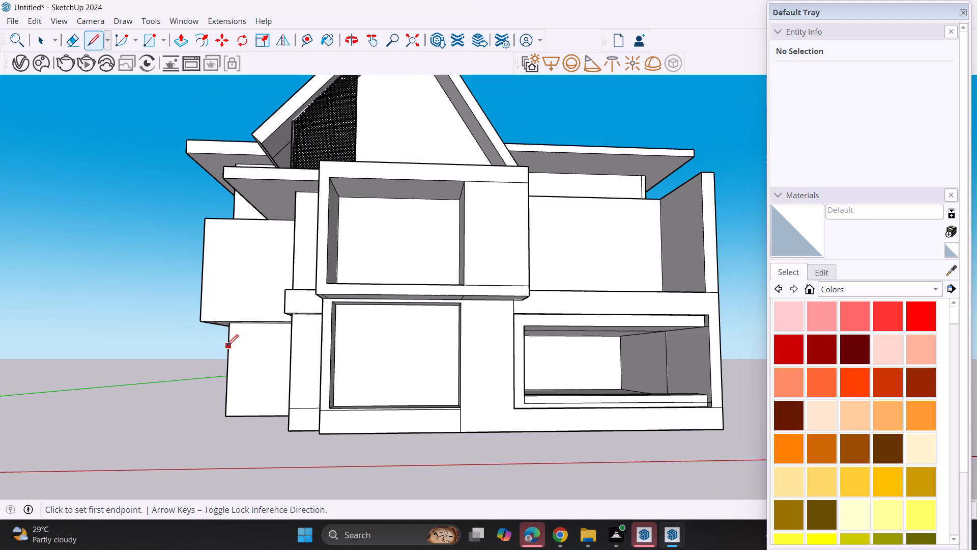
scroll(227, 346, down, 1)
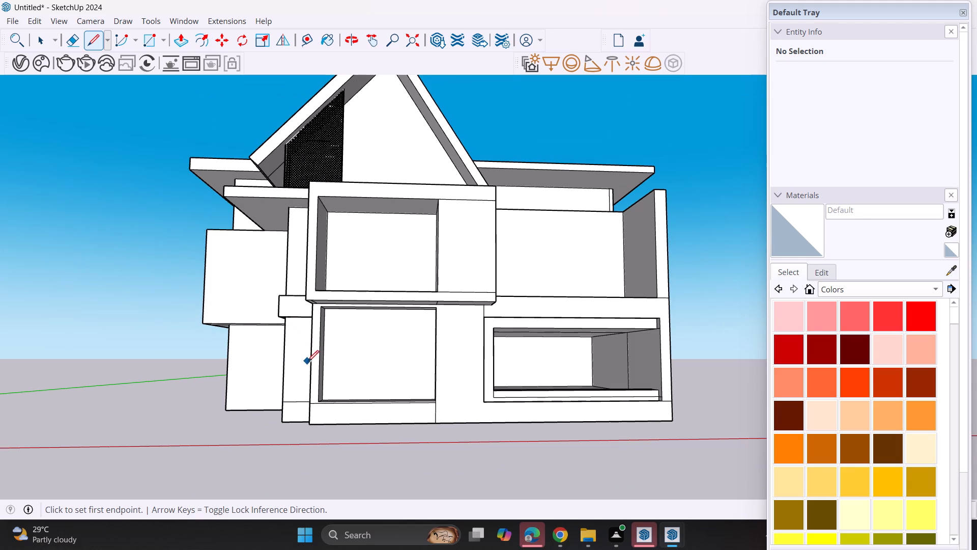
key(space)
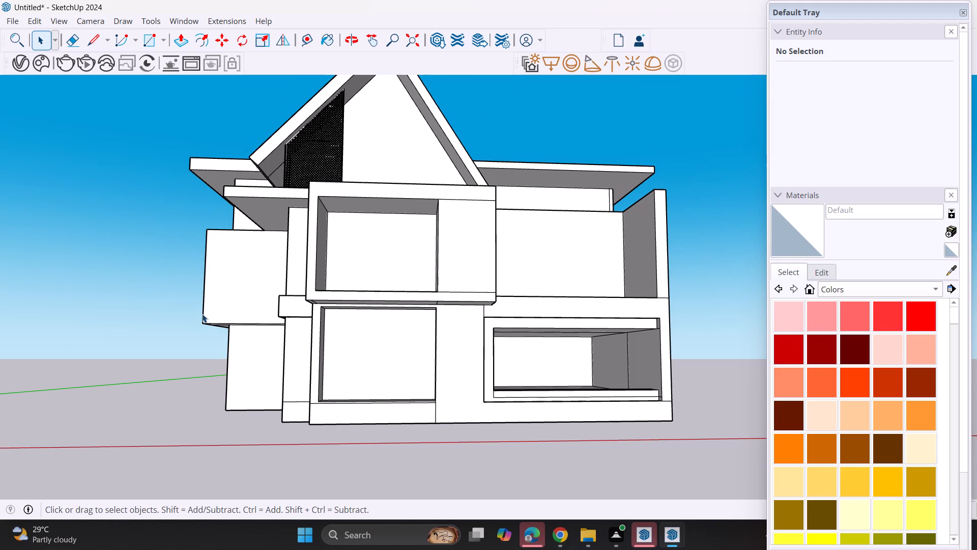
Push the ceiling of the upper front box's window recess up by about 4 13/16", thinning the box's top band.
scroll(269, 285, down, 4)
middle_drag(325, 213, 329, 236)
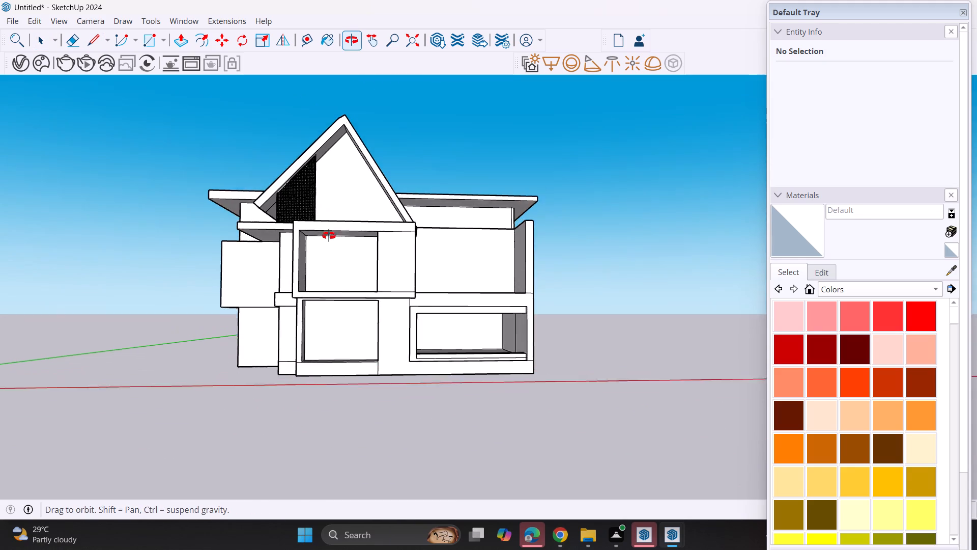
middle_drag(329, 236, 328, 246)
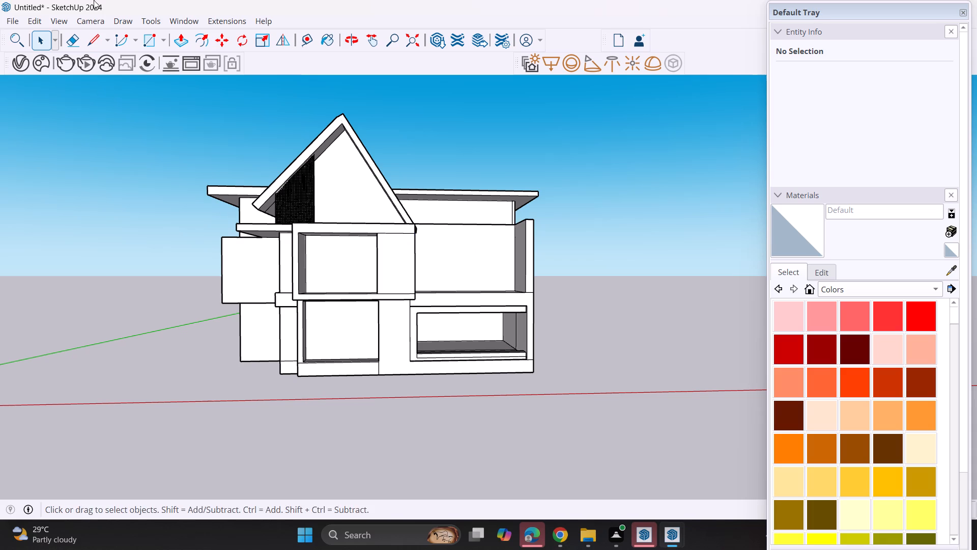
click(176, 47)
middle_drag(368, 257, 372, 233)
scroll(371, 239, up, 4)
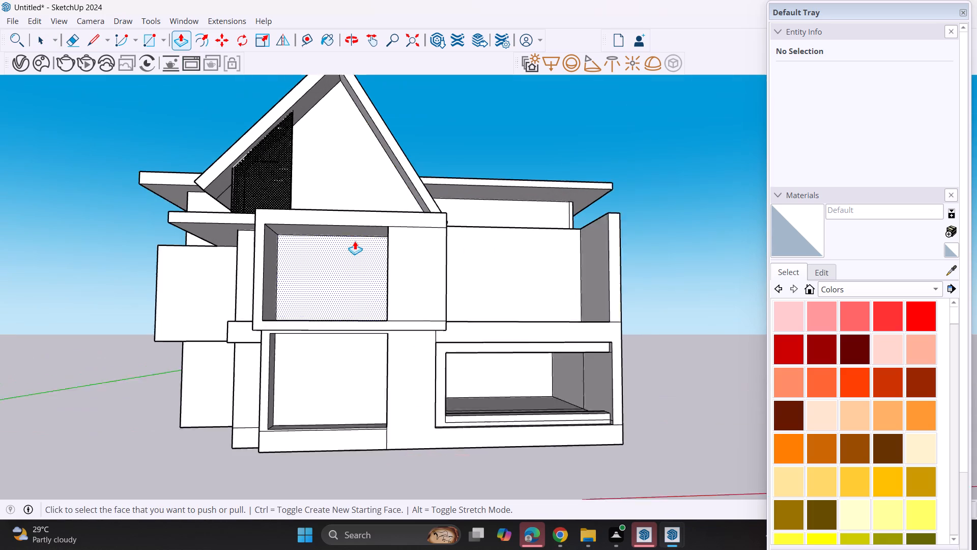
scroll(355, 241, up, 1)
click(356, 228)
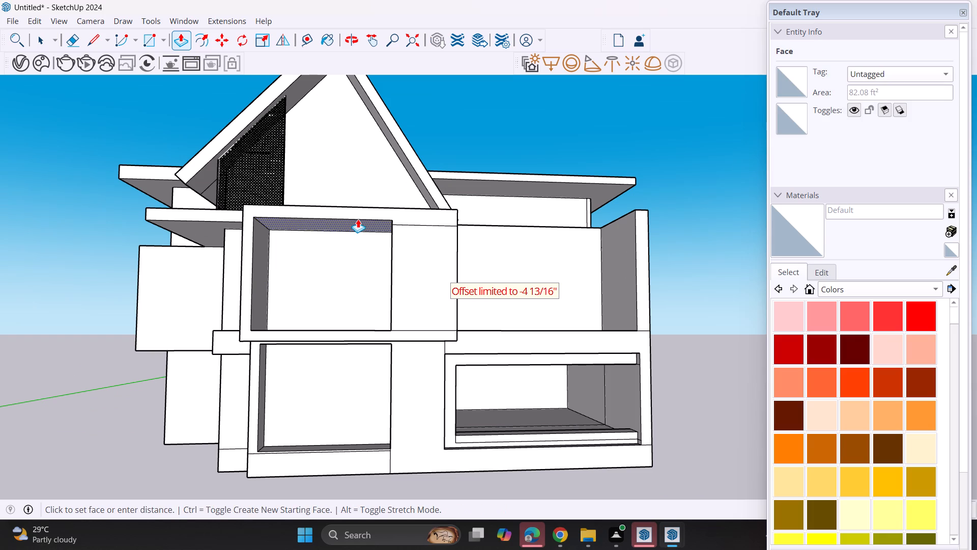
click(358, 218)
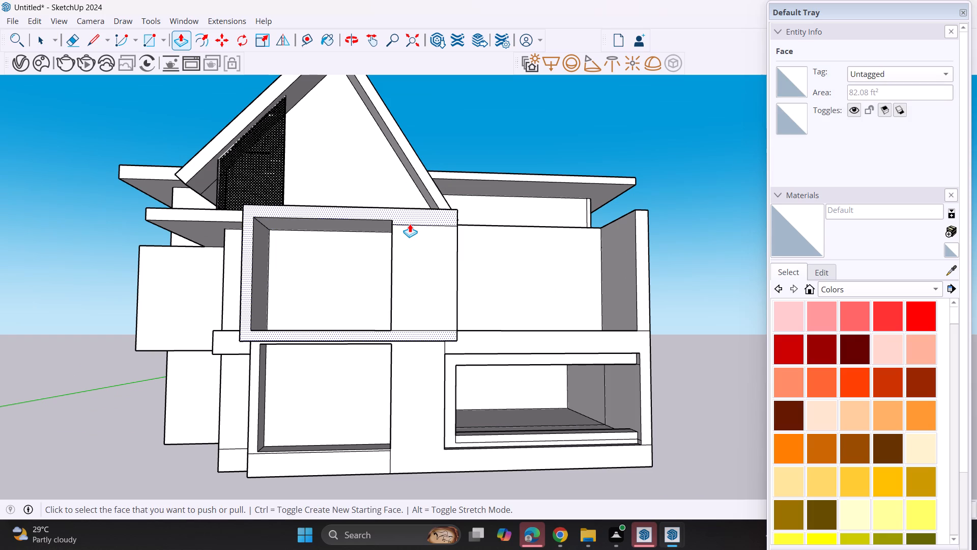
Delete the horizontal edge across the top of the solid panel beside the upper box's window recess.
key(space)
click(410, 221)
click(411, 226)
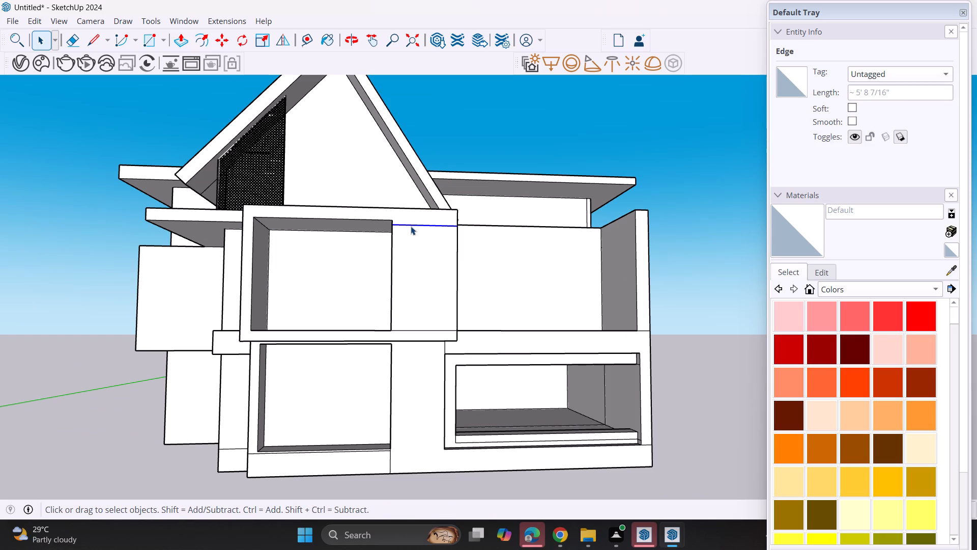
key(Delete)
Draw a horizontal line from the raised window recess's top corner across the solid panel to the upper box's outer edge.
click(101, 41)
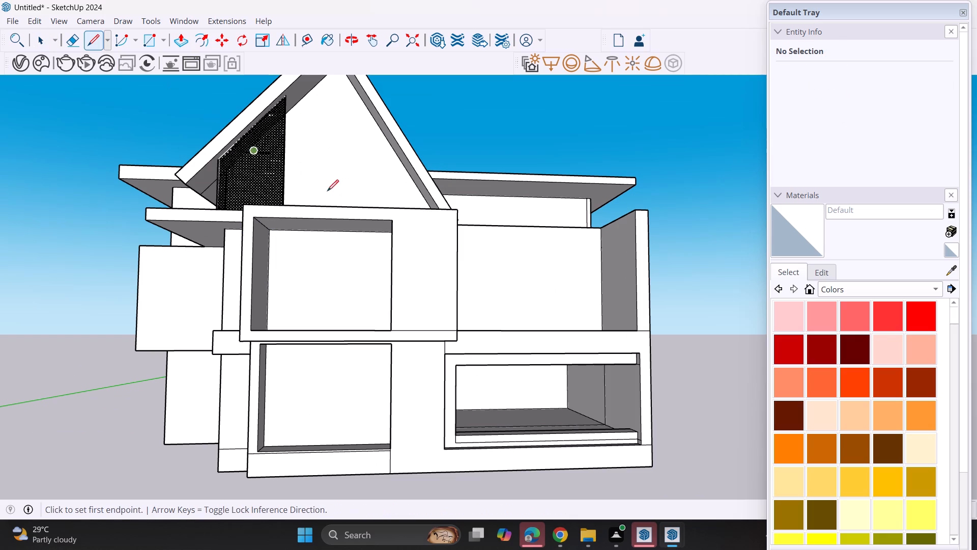
click(394, 216)
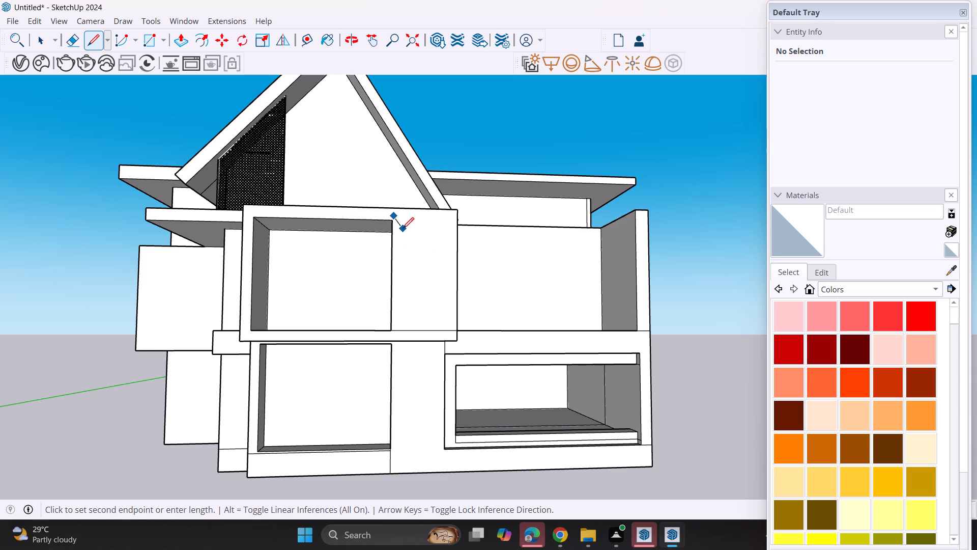
key(Escape)
click(391, 224)
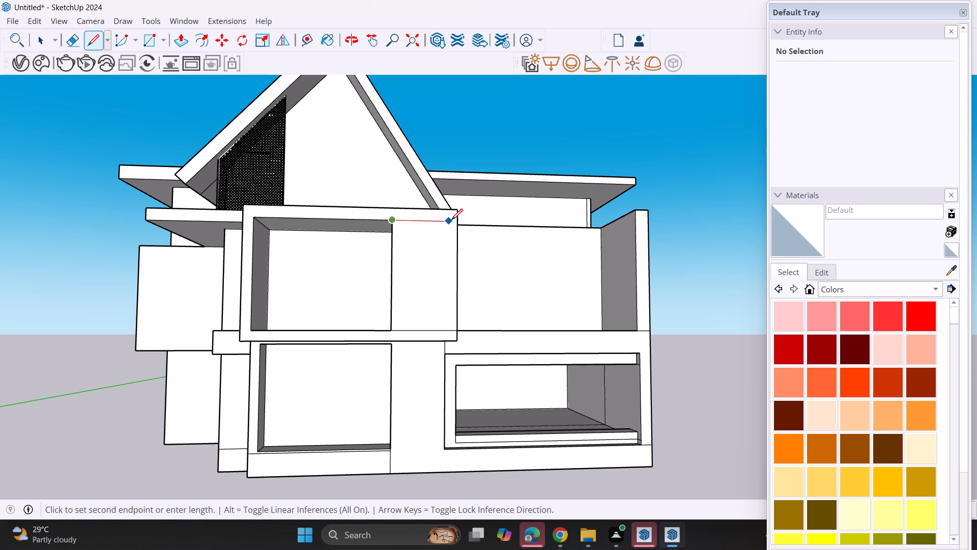
click(456, 219)
key(space)
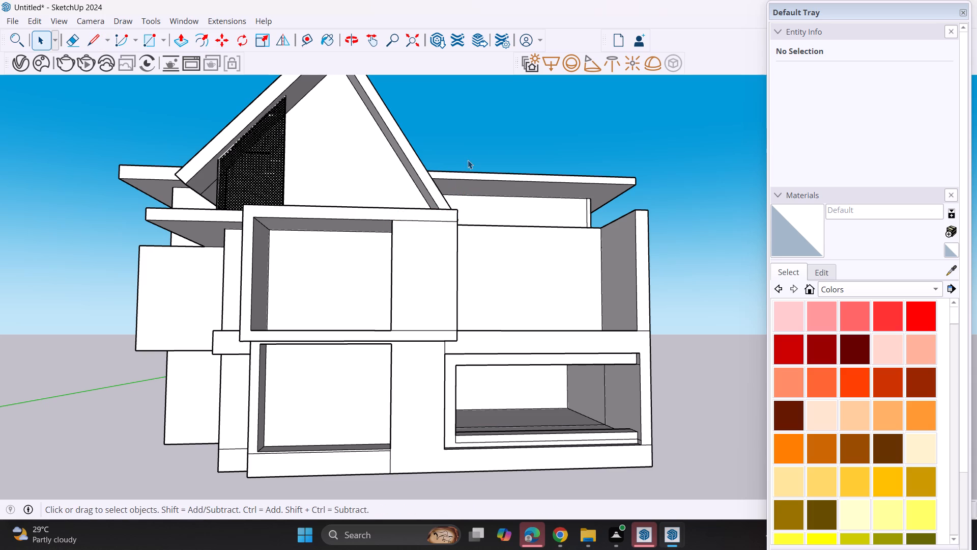
click(468, 160)
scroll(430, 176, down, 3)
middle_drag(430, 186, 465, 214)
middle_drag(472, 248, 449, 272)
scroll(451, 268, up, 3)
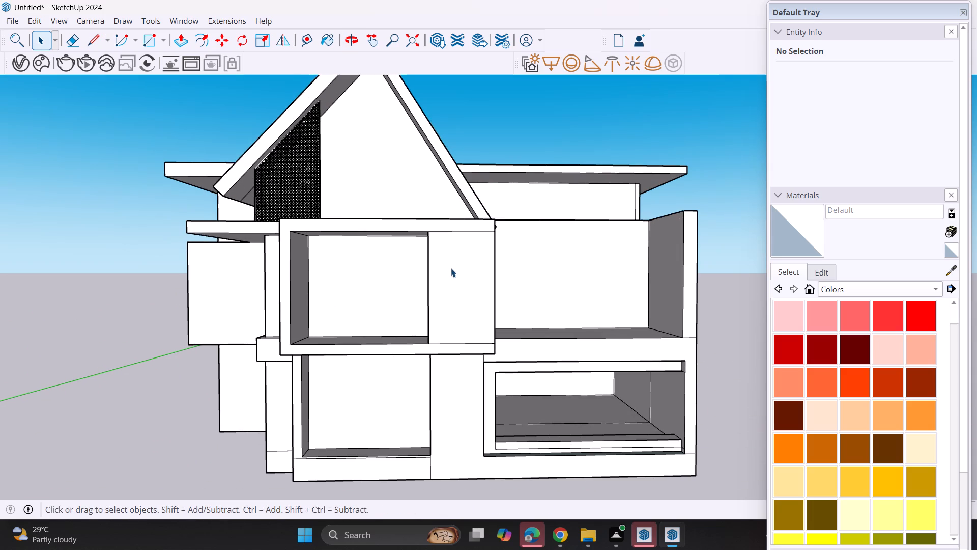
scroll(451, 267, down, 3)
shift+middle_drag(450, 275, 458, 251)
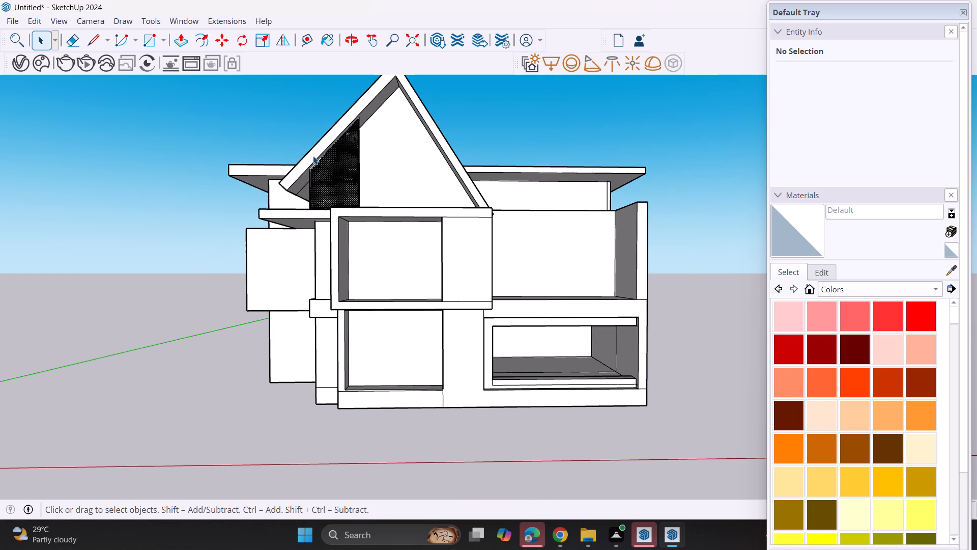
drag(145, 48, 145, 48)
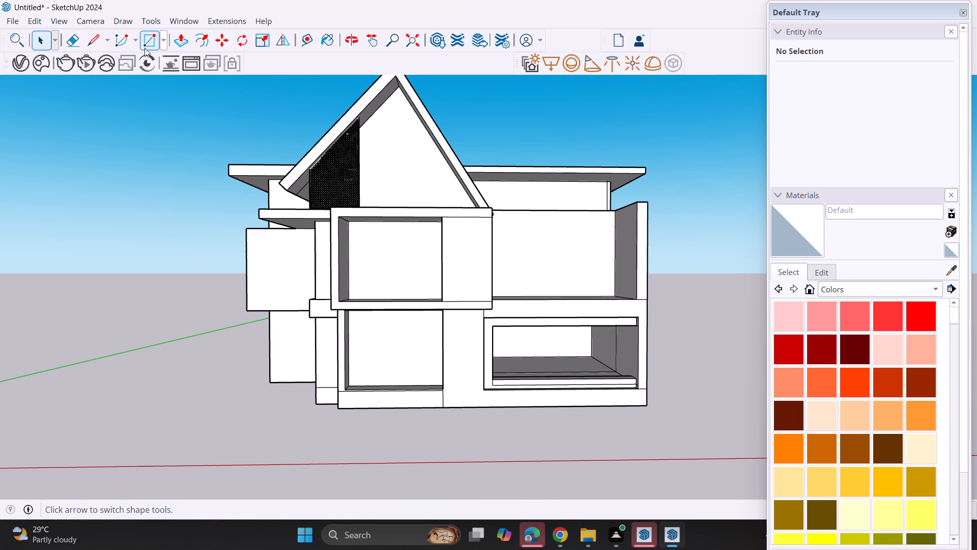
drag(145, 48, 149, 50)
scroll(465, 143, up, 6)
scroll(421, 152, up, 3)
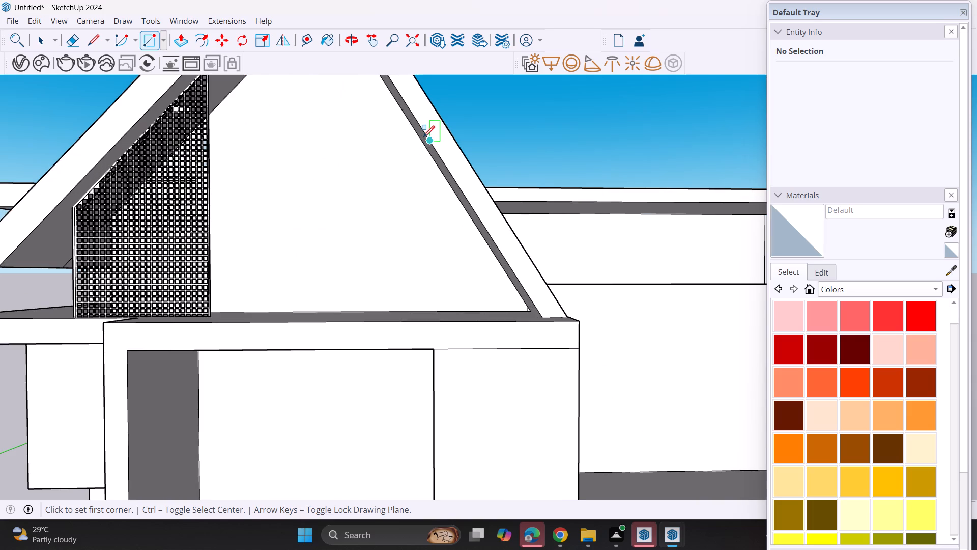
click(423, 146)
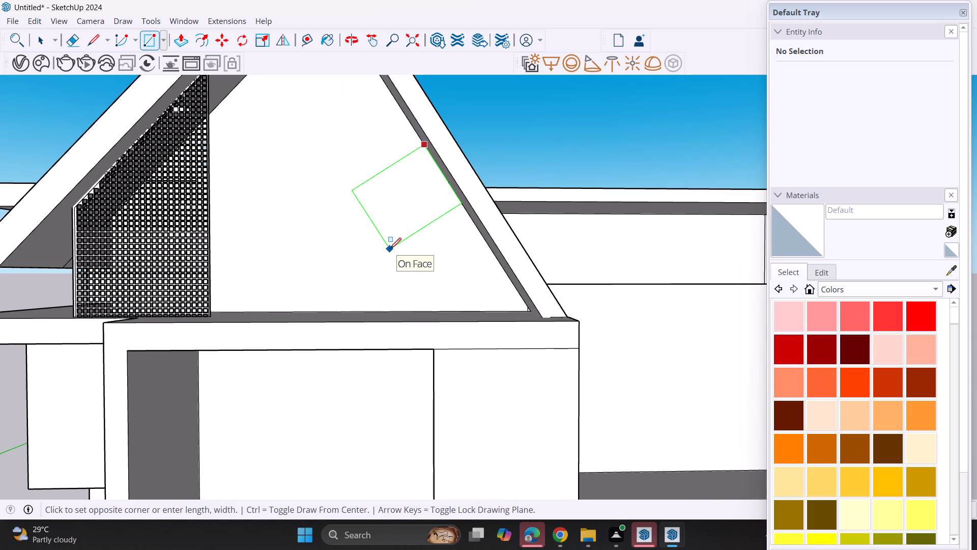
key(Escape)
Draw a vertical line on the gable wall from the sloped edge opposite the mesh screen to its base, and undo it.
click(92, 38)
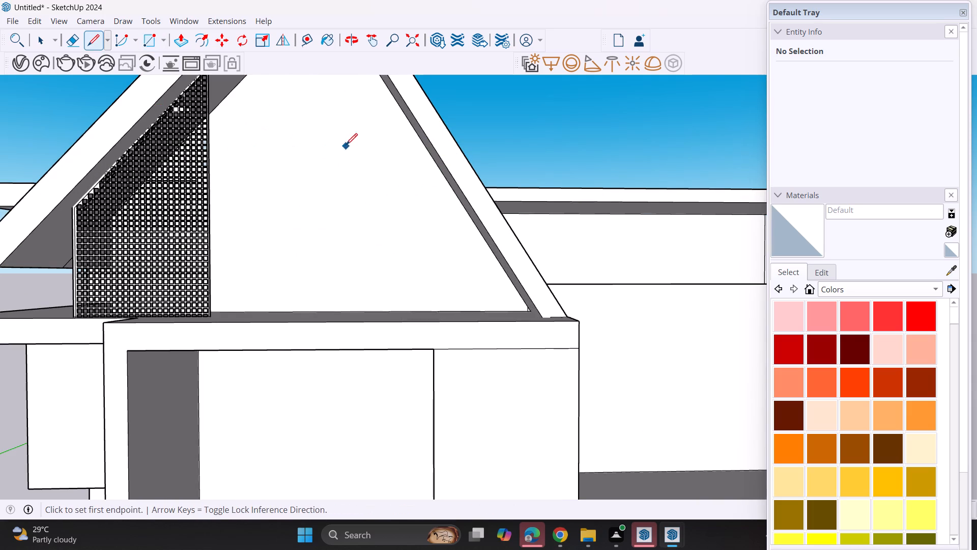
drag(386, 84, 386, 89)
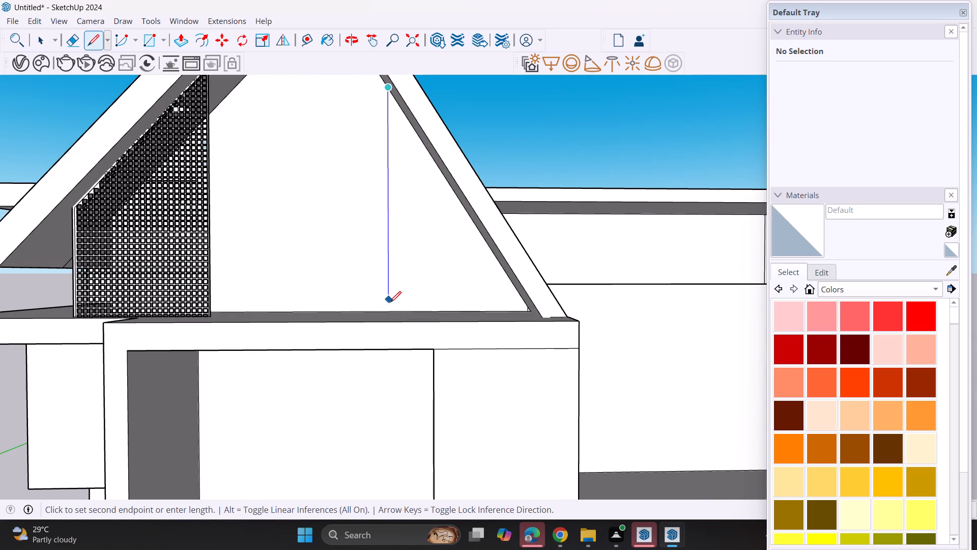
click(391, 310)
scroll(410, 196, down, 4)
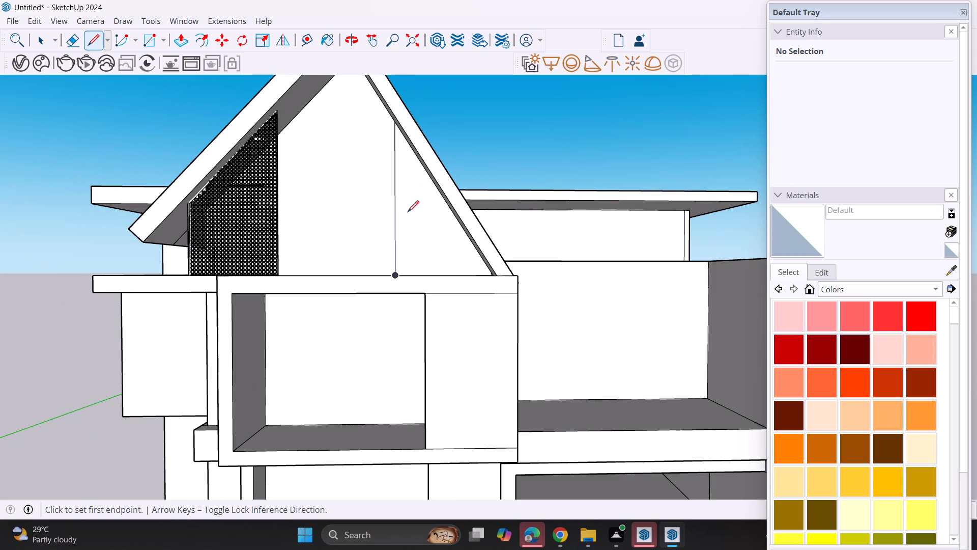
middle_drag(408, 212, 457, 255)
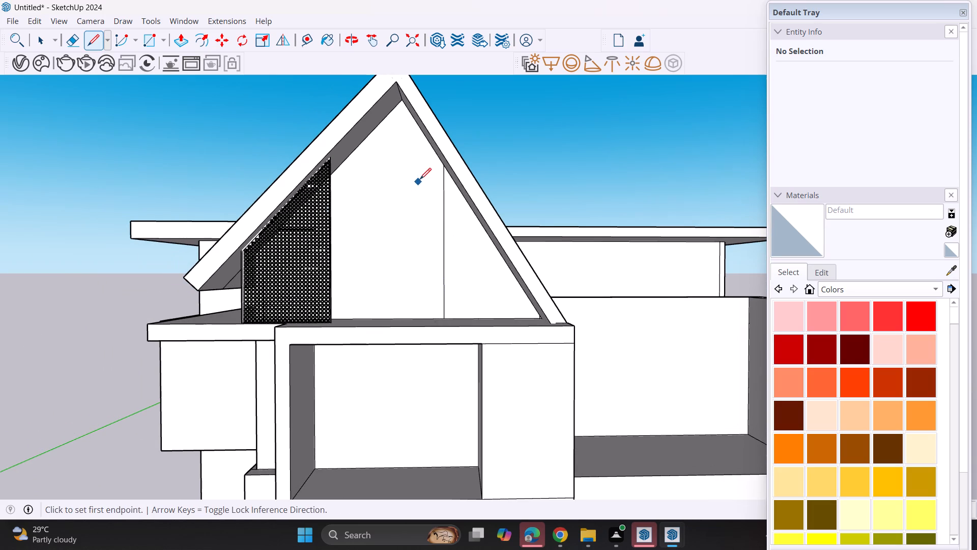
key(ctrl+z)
Draw two vertical lines on the gable wall from the sloped edge opposite the mesh screen down to the base, bounding a narrow strip.
click(431, 146)
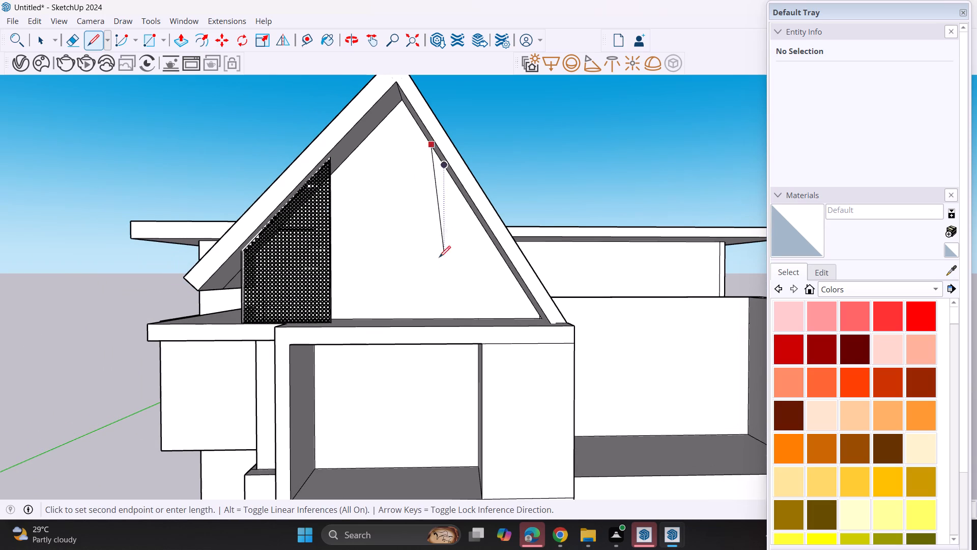
click(429, 318)
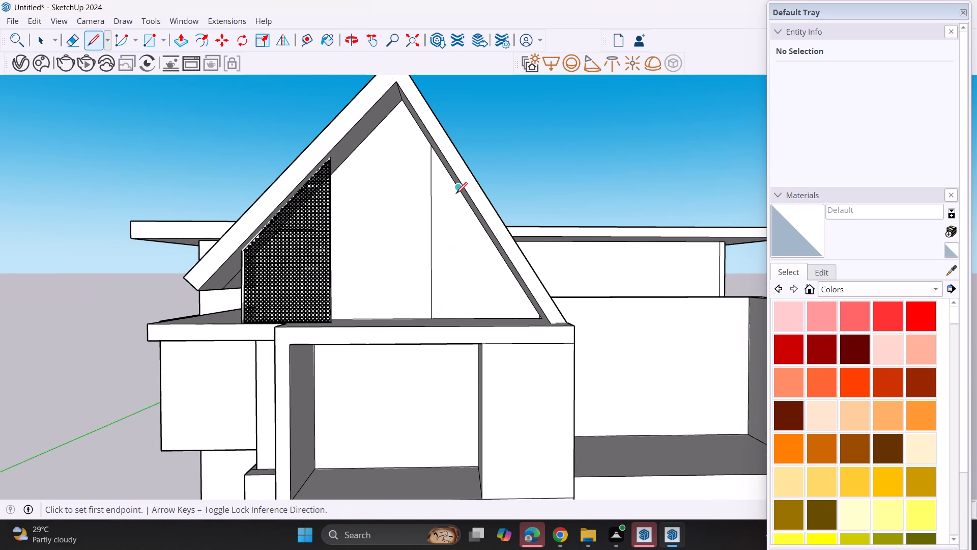
click(466, 204)
click(464, 320)
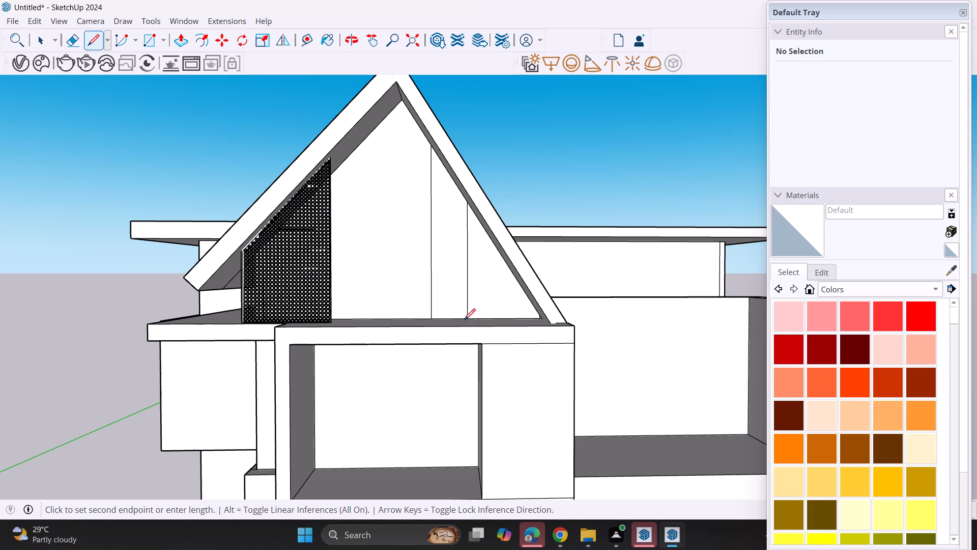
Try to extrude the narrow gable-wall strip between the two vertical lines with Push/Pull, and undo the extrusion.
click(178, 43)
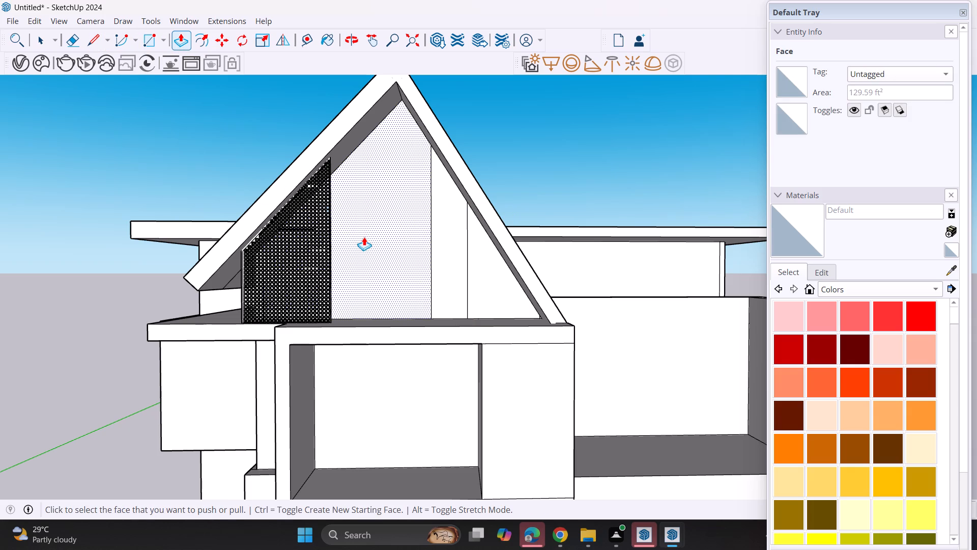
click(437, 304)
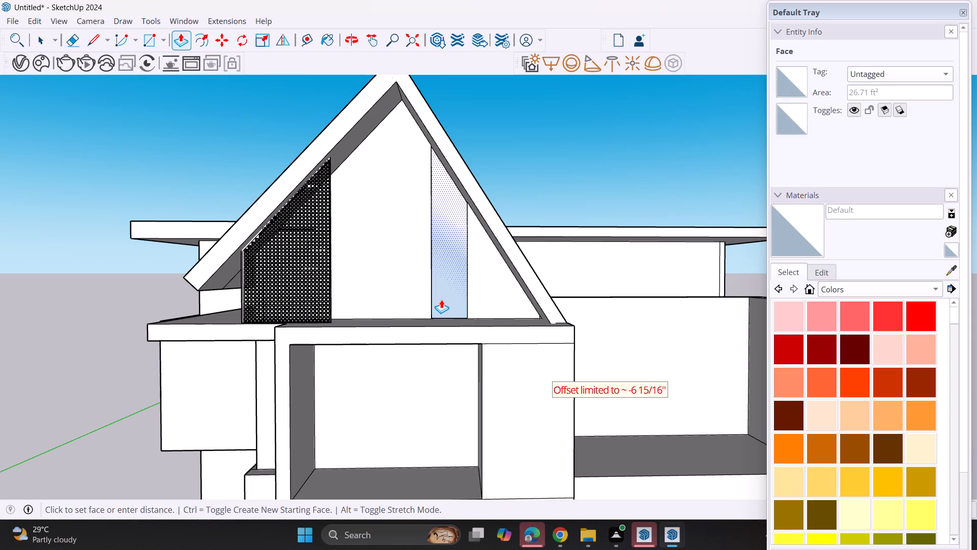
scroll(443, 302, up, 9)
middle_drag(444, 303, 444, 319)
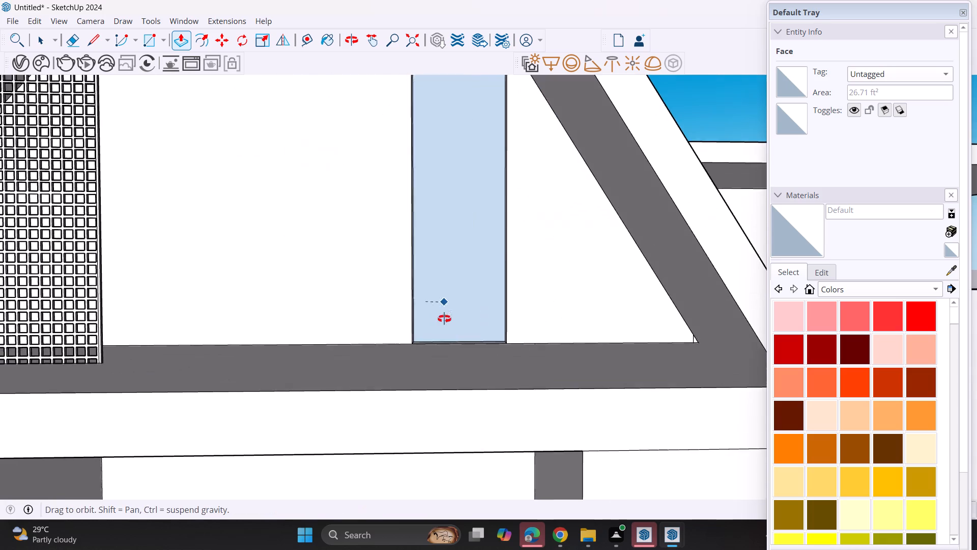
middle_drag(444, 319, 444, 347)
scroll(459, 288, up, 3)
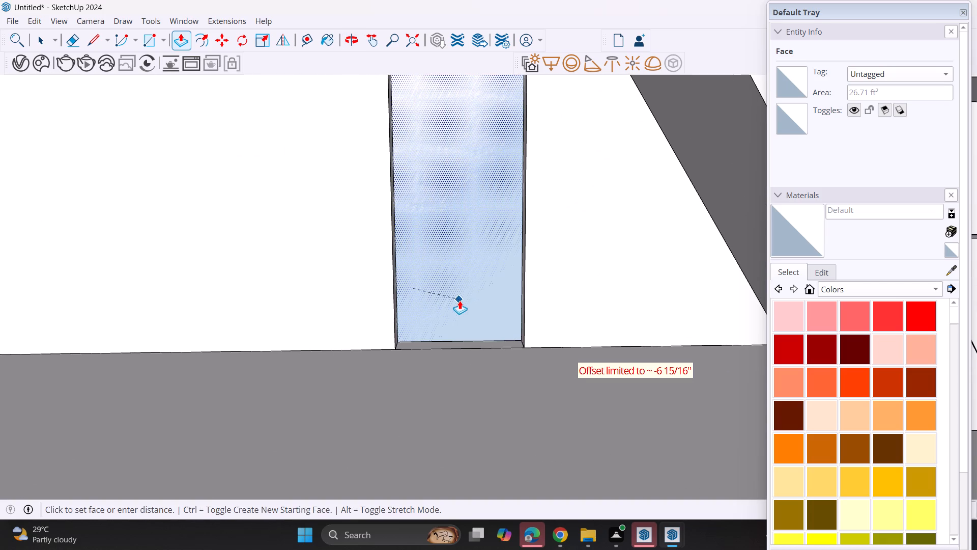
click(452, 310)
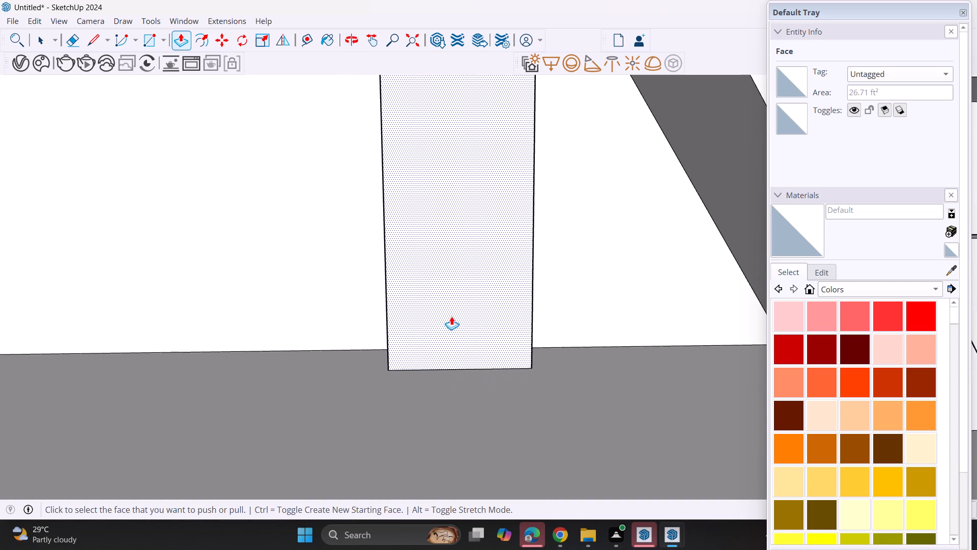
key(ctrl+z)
Push the narrow gable-wall strip slightly back into the wall to form a shallow recess.
scroll(443, 322, up, 3)
click(432, 345)
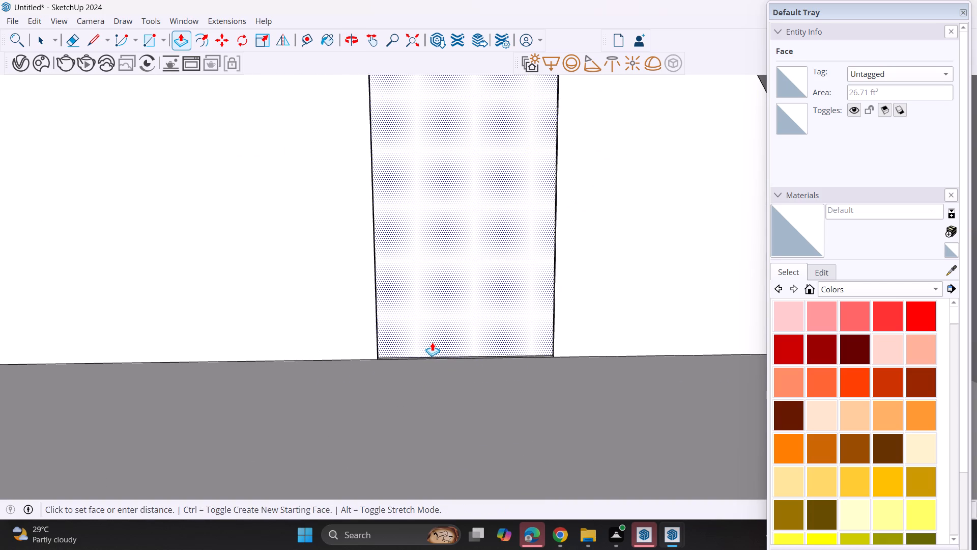
click(433, 339)
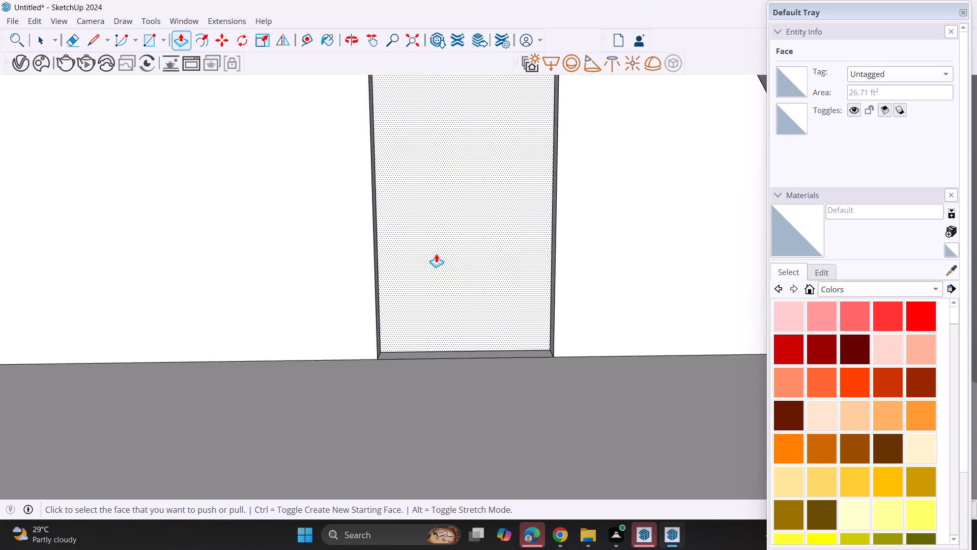
Push/Pull both side faces of the narrow gable recess outward as new faces, forming a thin strip of wall along each side.
middle_drag(435, 252, 433, 226)
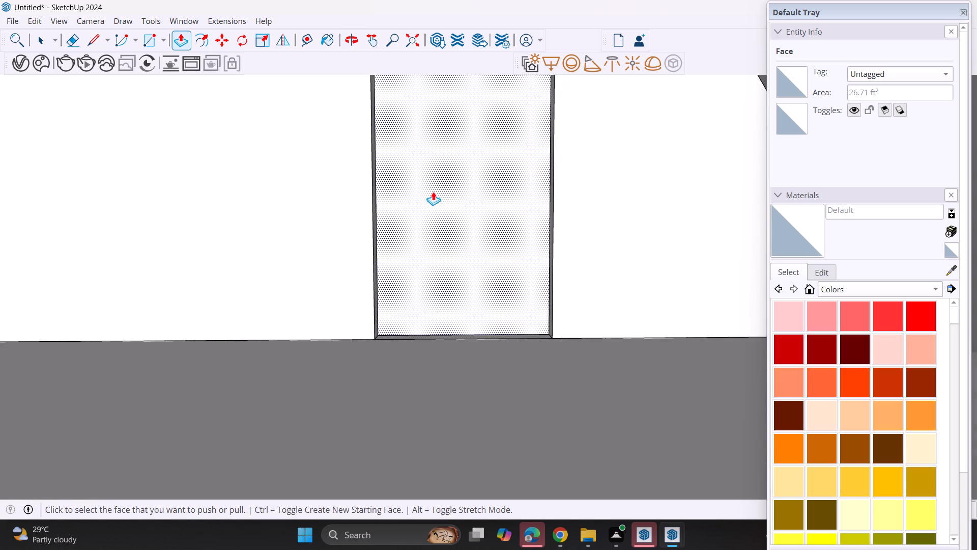
scroll(412, 189, down, 2)
shift+middle_drag(415, 185, 436, 300)
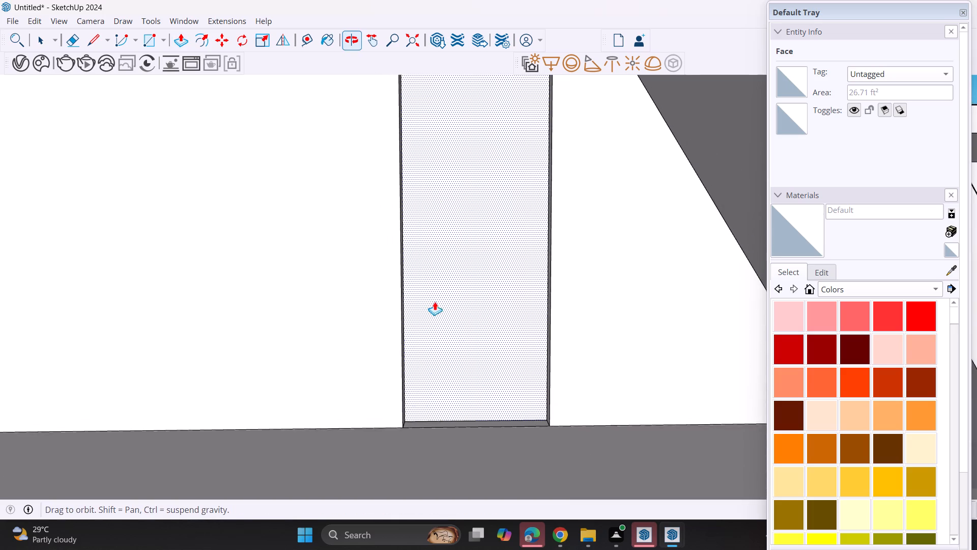
middle_drag(432, 301, 395, 301)
scroll(383, 326, up, 4)
click(372, 349)
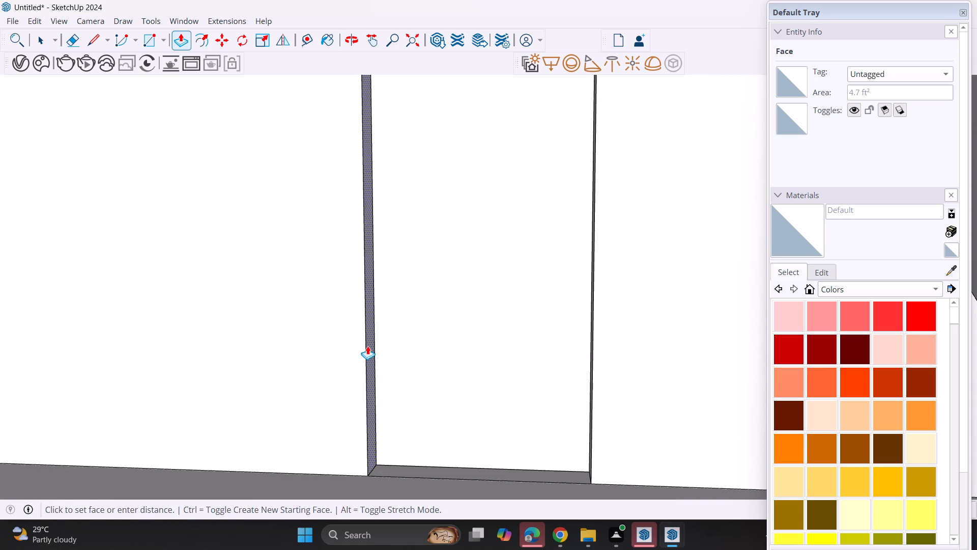
click(361, 345)
middle_drag(562, 320, 641, 334)
click(679, 366)
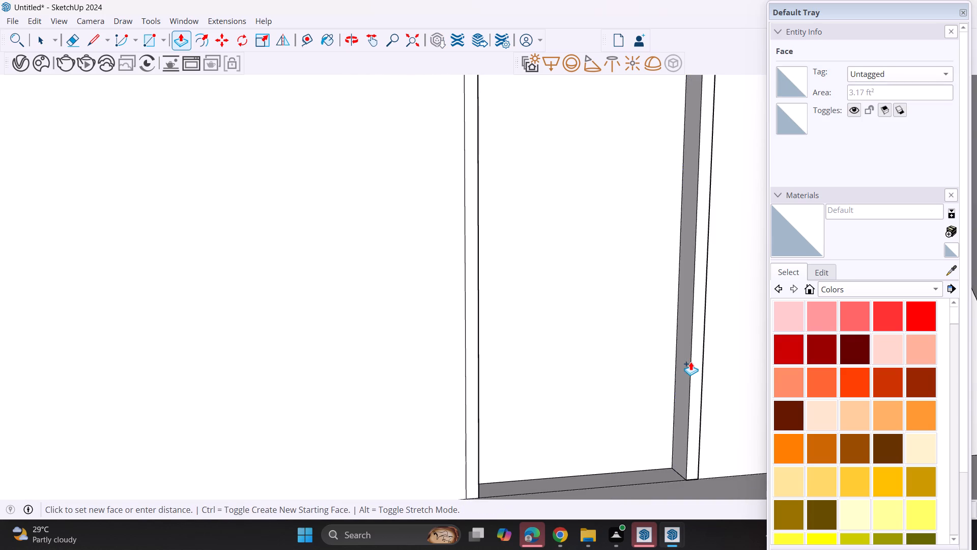
click(691, 361)
middle_drag(664, 367, 579, 345)
scroll(560, 300, down, 5)
middle_drag(560, 299, 393, 309)
key(space)
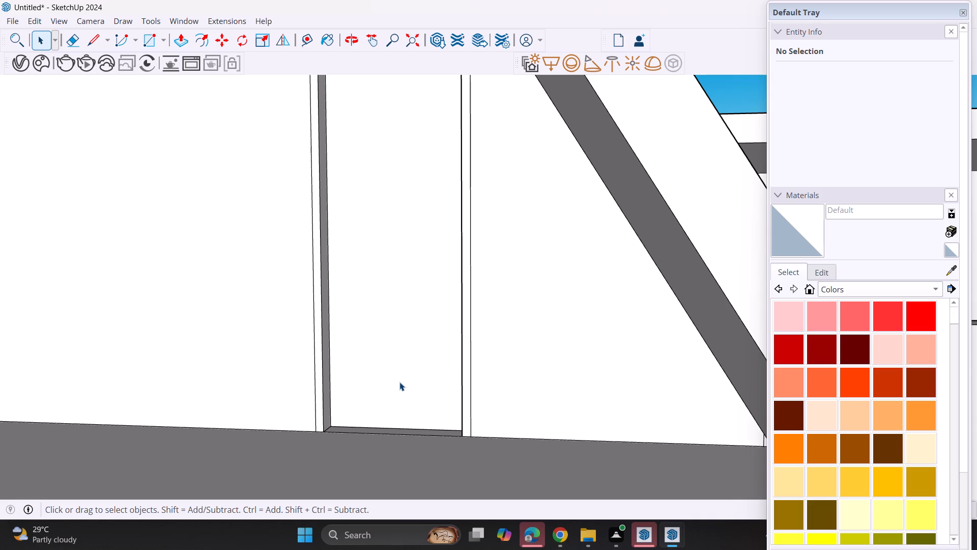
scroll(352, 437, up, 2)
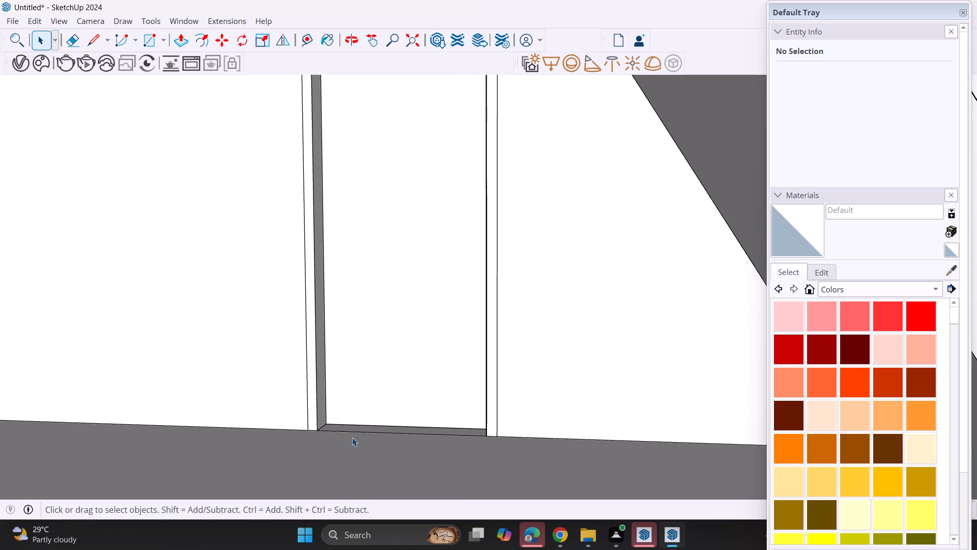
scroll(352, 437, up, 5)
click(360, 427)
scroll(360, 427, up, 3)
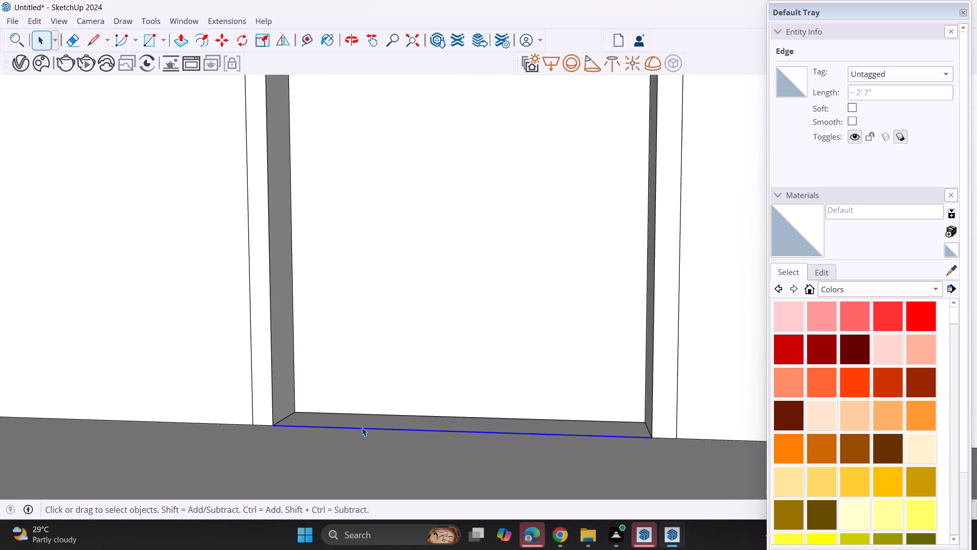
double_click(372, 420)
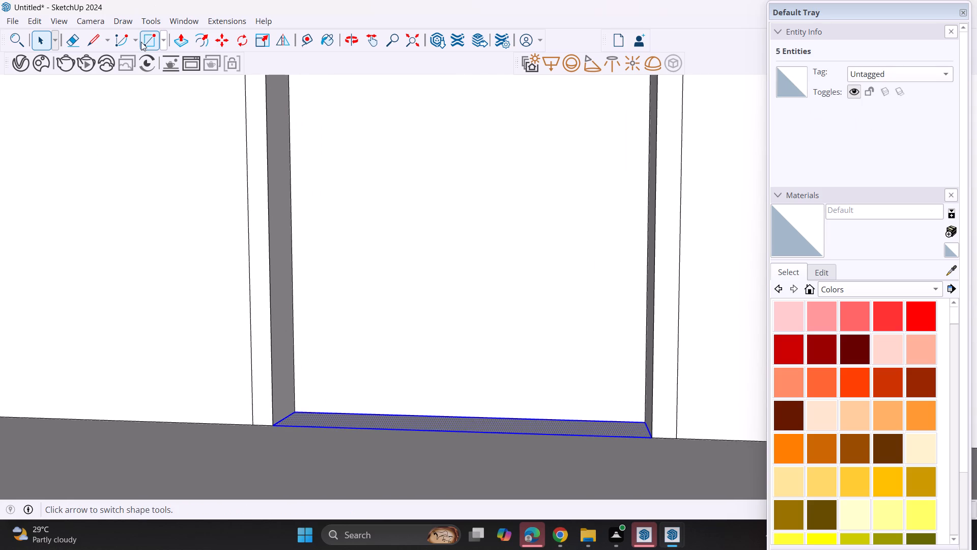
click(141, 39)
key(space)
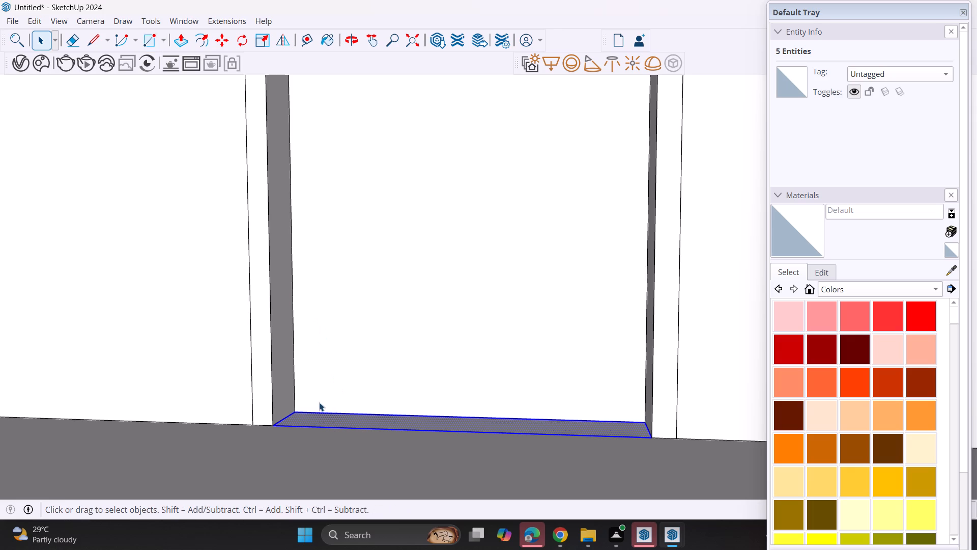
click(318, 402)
Draw a low rectangle across the full width at the bottom of the narrow gable recess's back face.
click(149, 40)
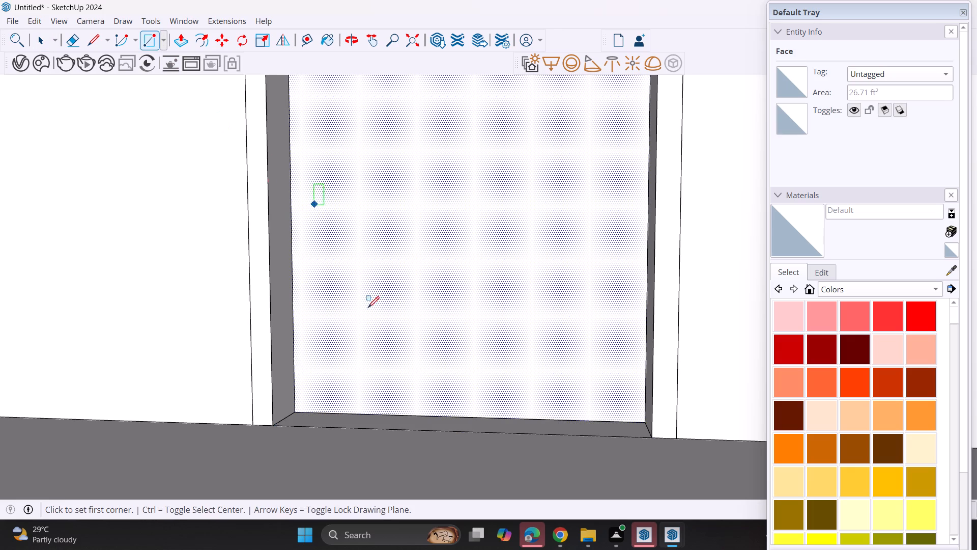
scroll(305, 398, up, 3)
click(292, 414)
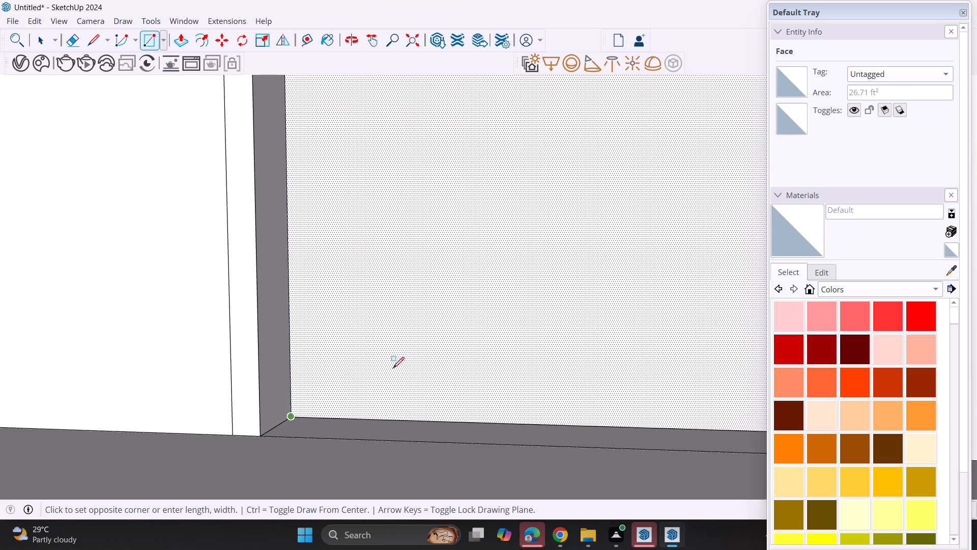
scroll(435, 351, down, 6)
scroll(611, 365, up, 2)
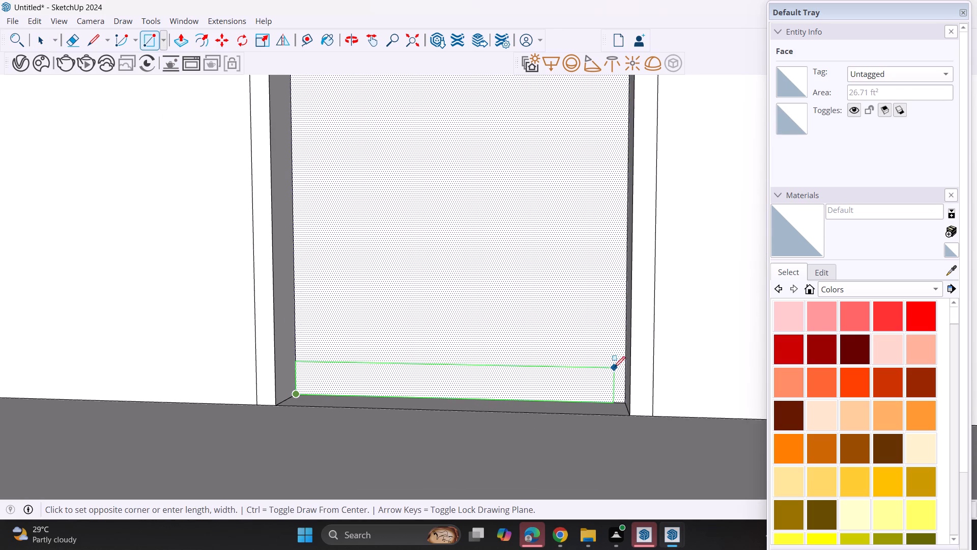
click(626, 369)
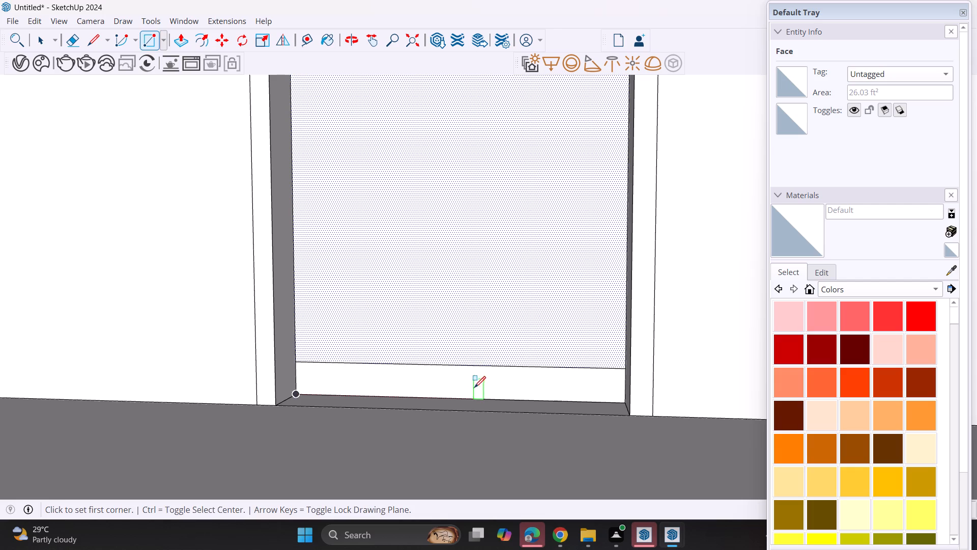
Copy the low rectangle at the bottom of the recess's back face straight up, leaving a thin gap above the original.
key(space)
double_click(476, 392)
scroll(476, 392, up, 2)
key(m)
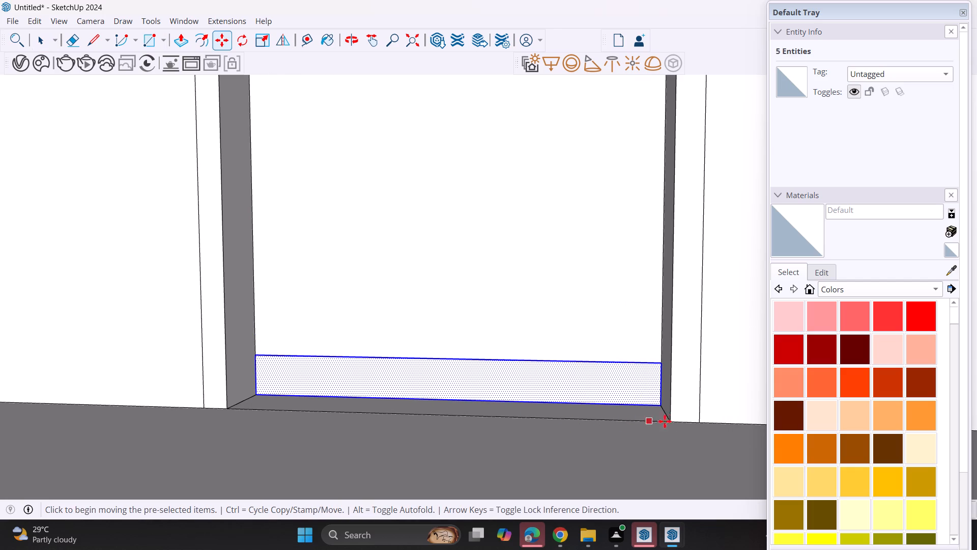
click(664, 406)
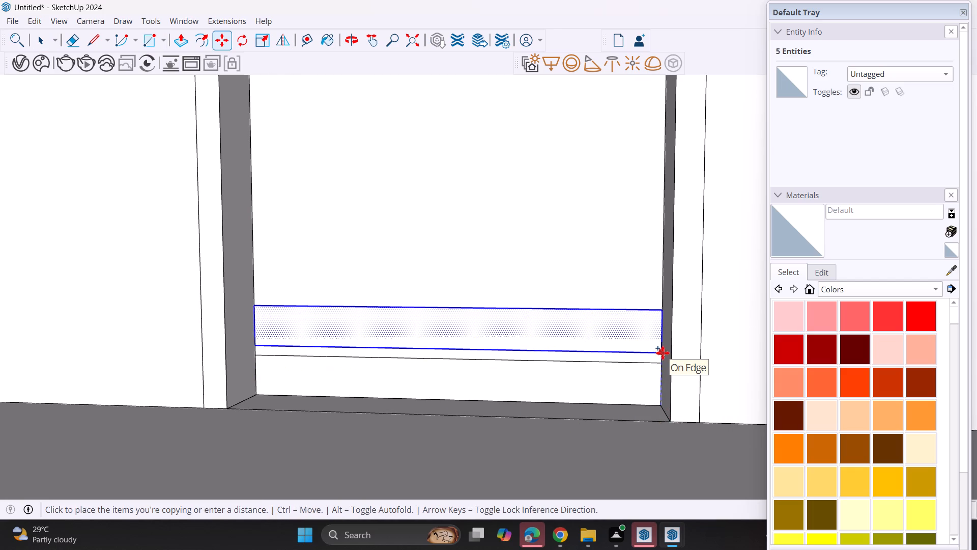
click(663, 352)
Copy the strip upward four more times along the recess edge, leaving a similar thin gap between successive strips.
click(663, 367)
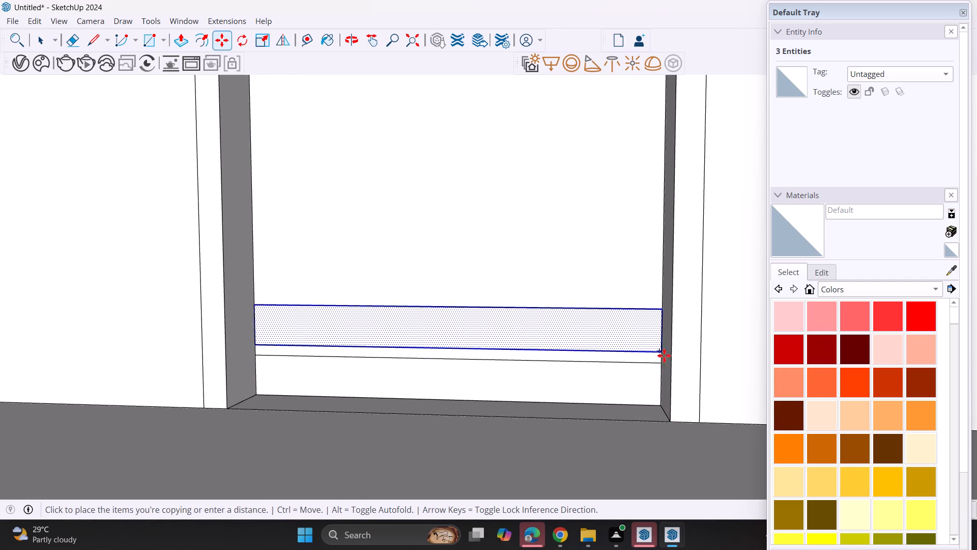
click(665, 309)
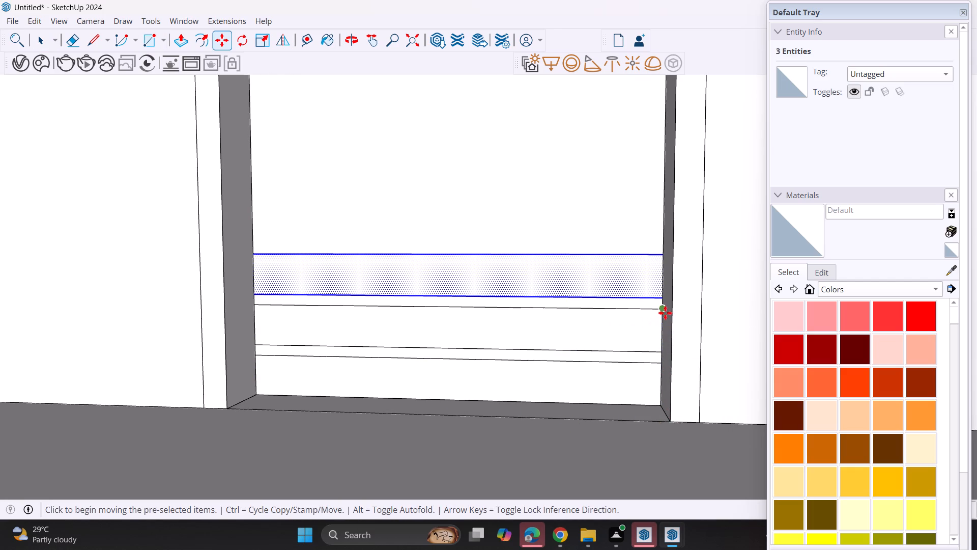
click(665, 312)
click(663, 253)
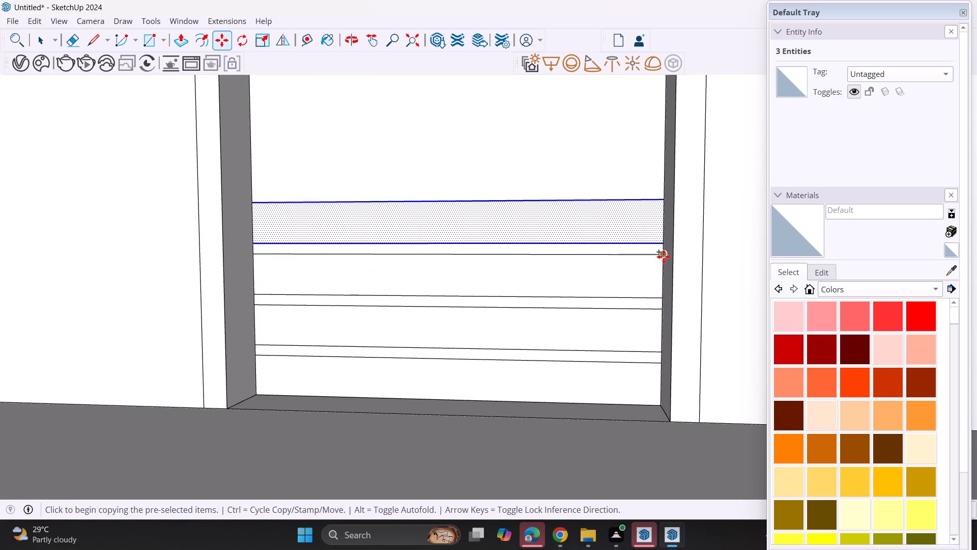
click(664, 257)
shift+middle_drag(636, 197, 652, 330)
click(680, 327)
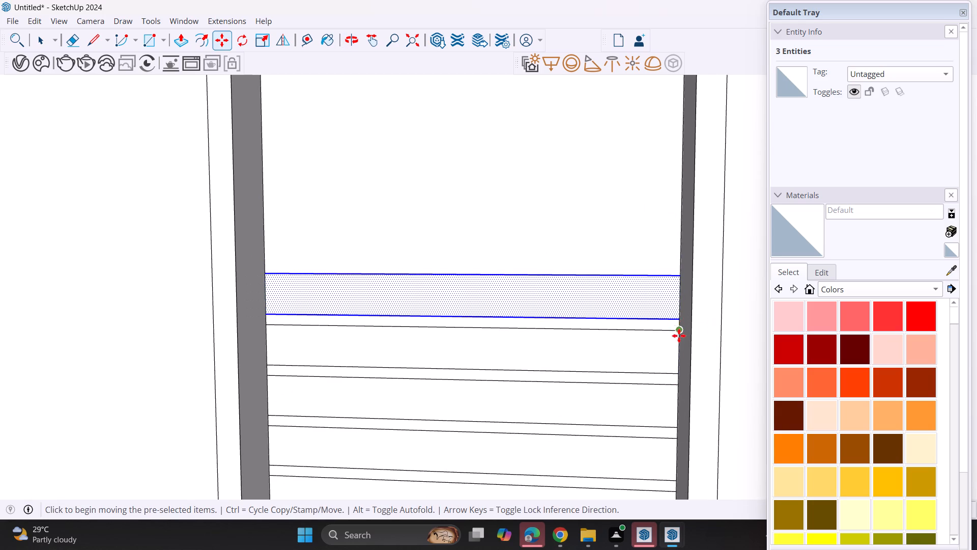
click(679, 333)
click(679, 279)
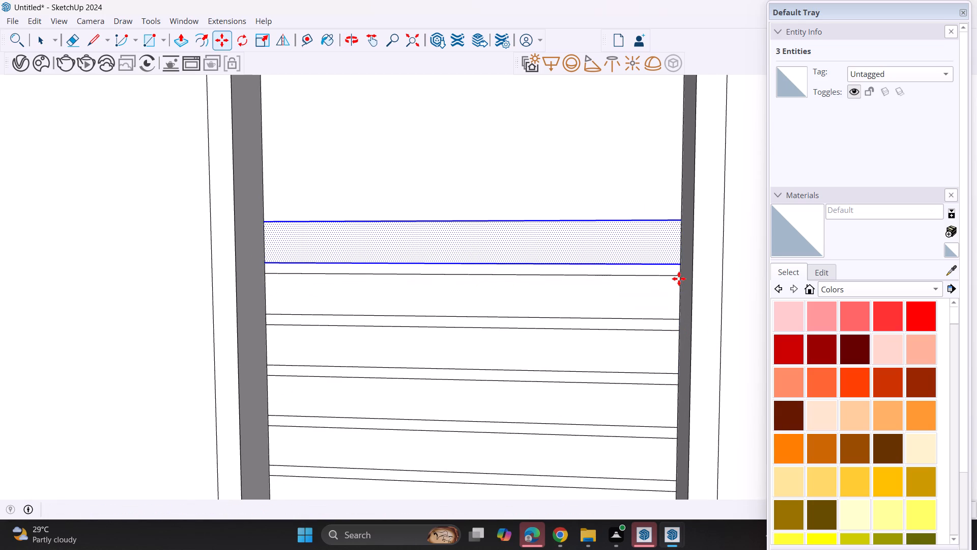
Continue the stack up the recess with four more strip copies, each aligned to the edge with a thin gap below it.
click(679, 274)
shift+middle_drag(667, 240, 673, 318)
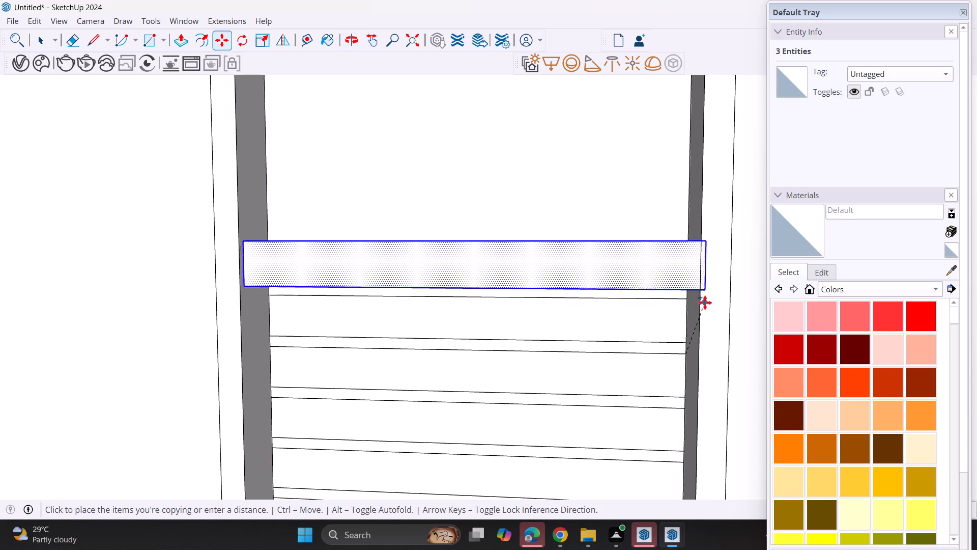
click(691, 298)
click(685, 300)
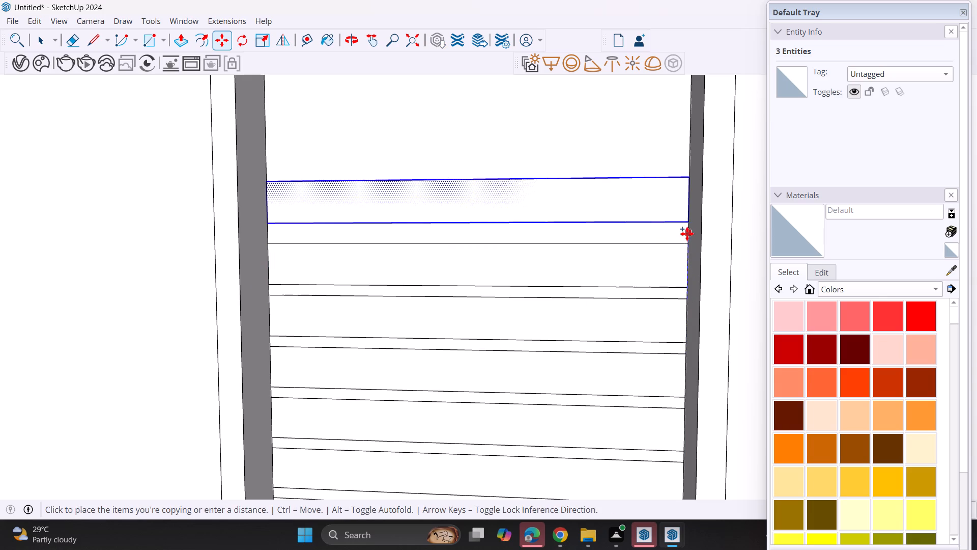
double_click(688, 246)
shift+middle_drag(684, 216, 676, 314)
click(679, 288)
click(682, 284)
shift+middle_drag(680, 238, 680, 281)
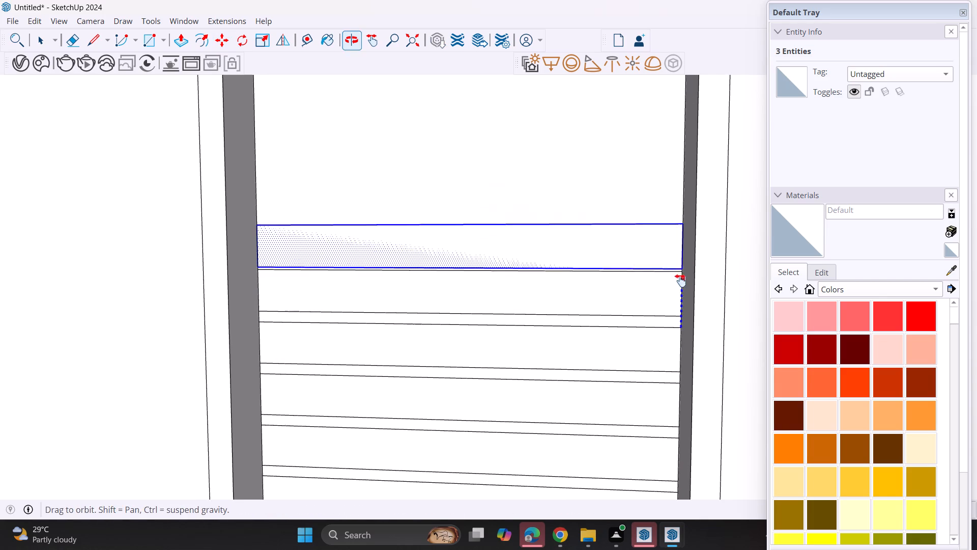
shift+middle_drag(680, 281, 680, 281)
click(683, 277)
Add three more copies of the strip above the stack, keeping the thin gaps and the full recess width.
click(683, 273)
shift+middle_drag(677, 226, 677, 272)
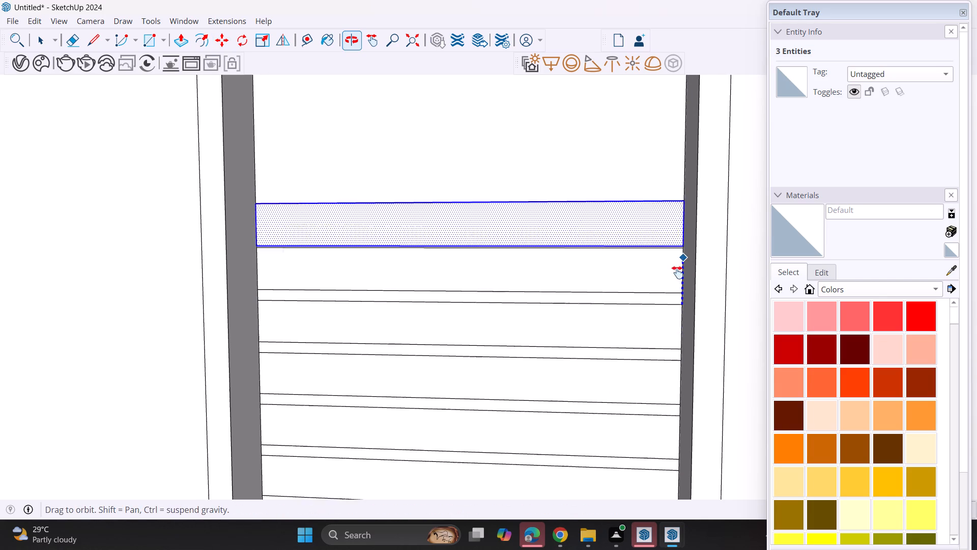
shift+middle_drag(677, 272, 677, 277)
click(677, 269)
click(685, 264)
shift+middle_drag(682, 230, 688, 279)
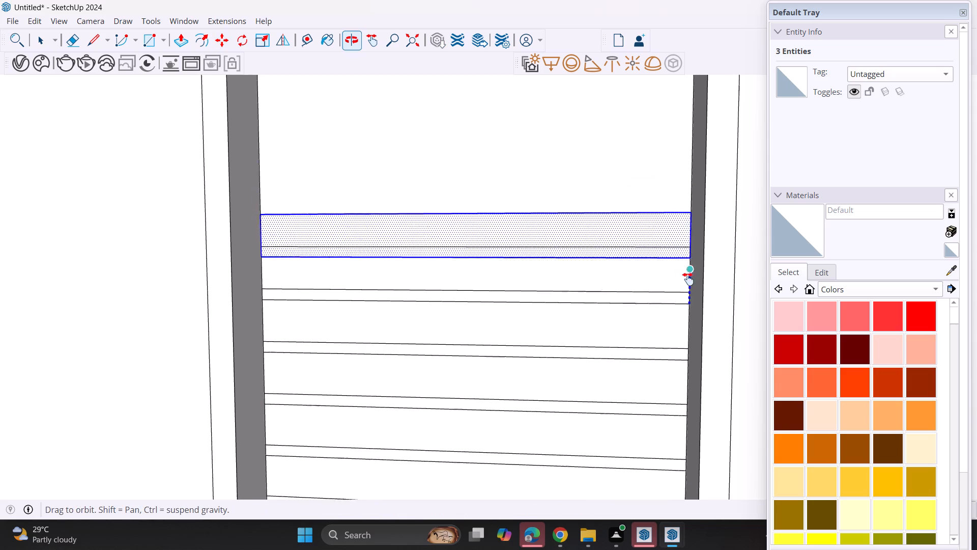
shift+middle_drag(688, 279, 688, 292)
click(693, 269)
click(692, 274)
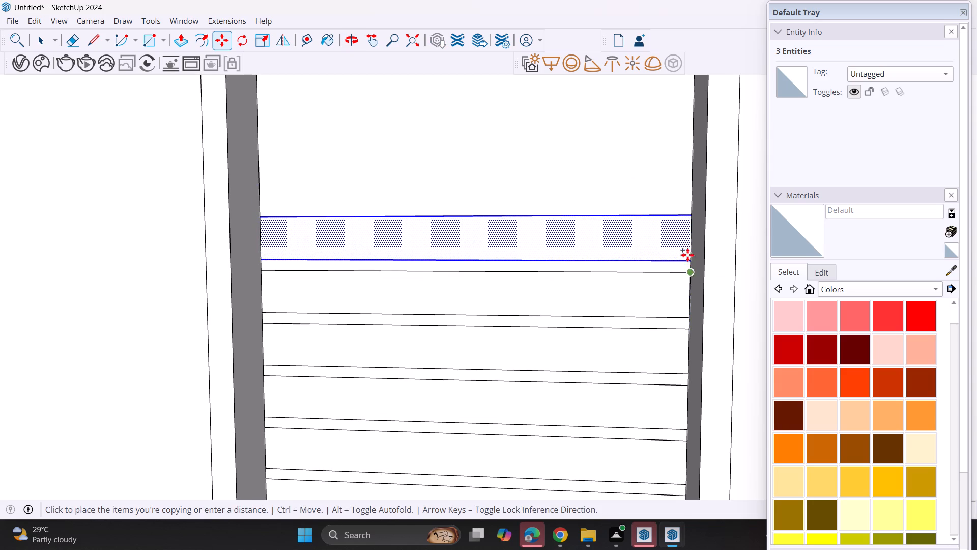
shift+middle_drag(692, 318, 692, 288)
shift+middle_drag(692, 258, 695, 364)
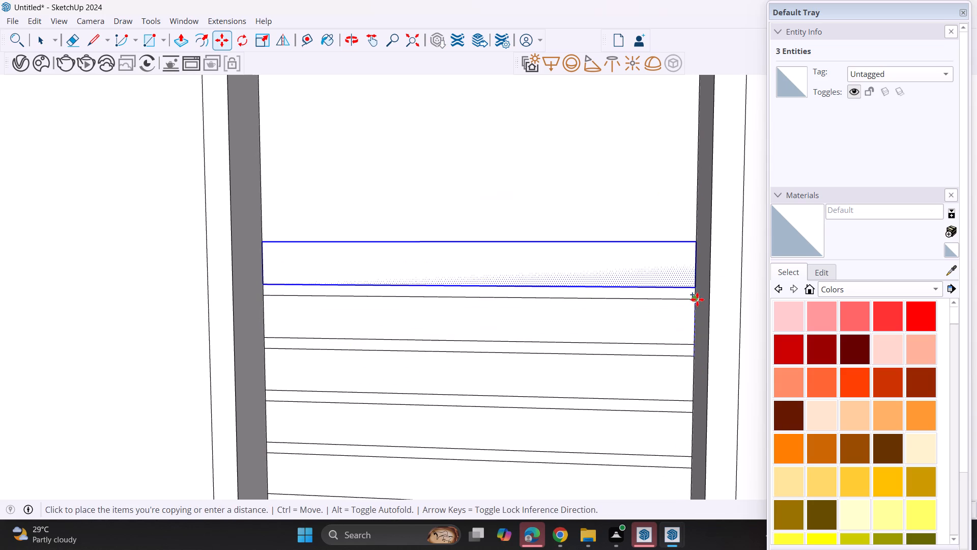
click(697, 299)
Add another four strip copies above the last one in the recess, with the same narrow spacing.
click(695, 304)
shift+middle_drag(699, 238, 700, 311)
click(702, 309)
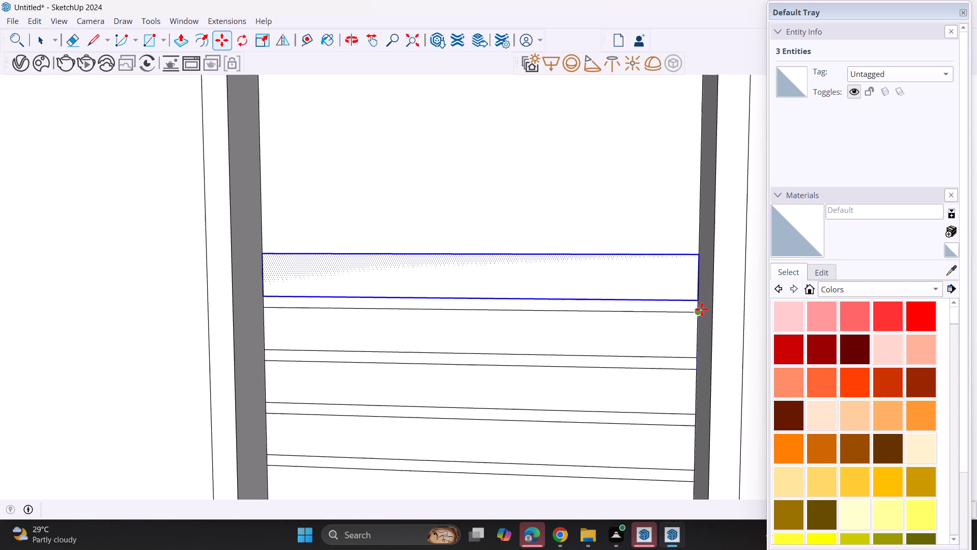
click(697, 310)
shift+middle_drag(697, 284, 697, 364)
click(700, 341)
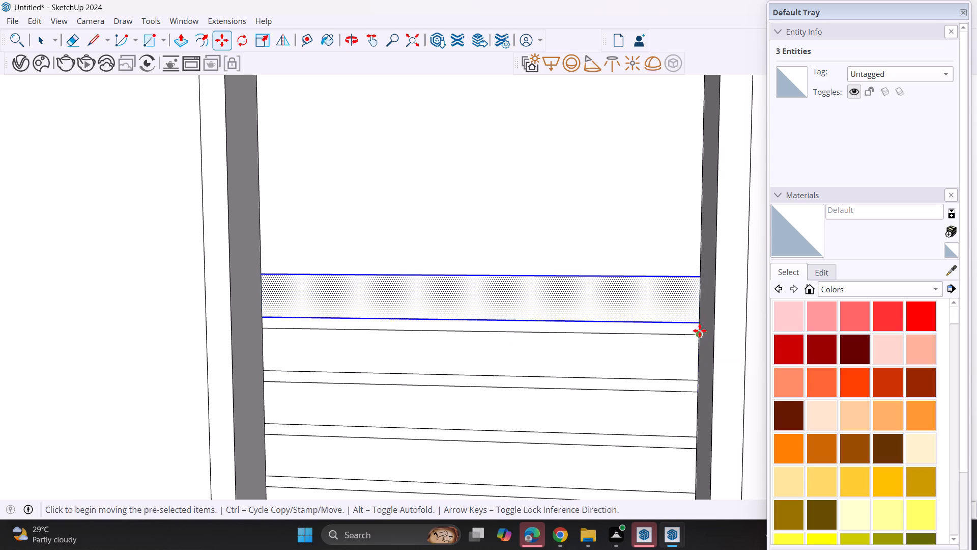
click(700, 337)
middle_drag(702, 299, 702, 345)
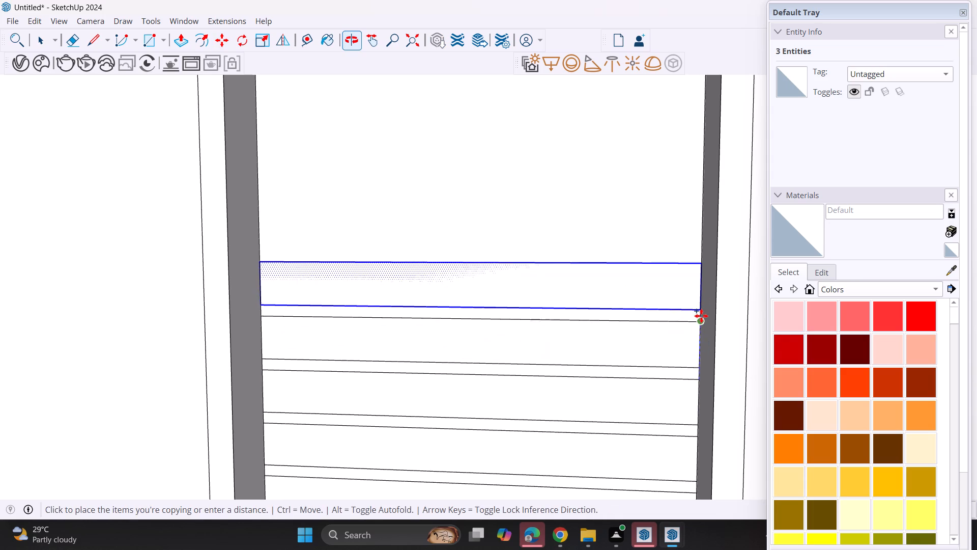
click(701, 323)
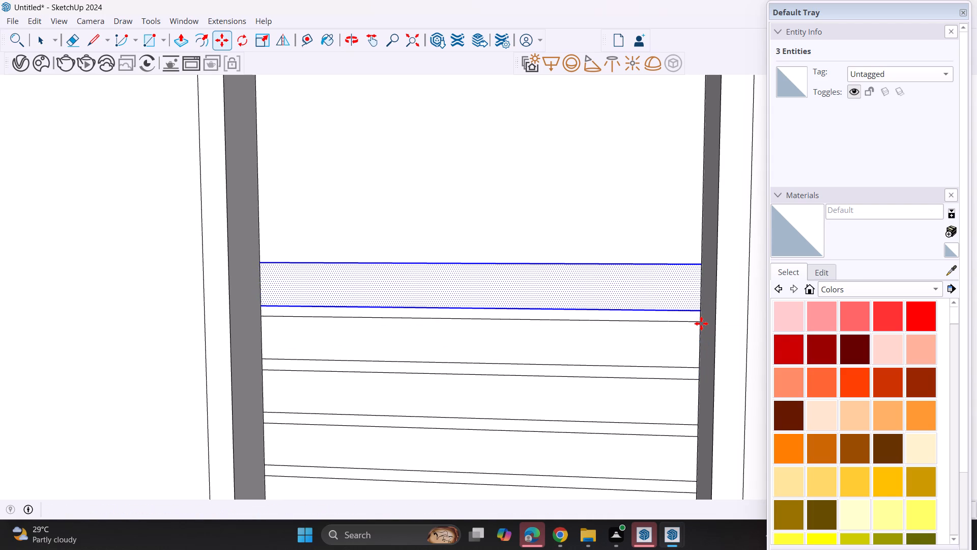
click(701, 324)
click(695, 267)
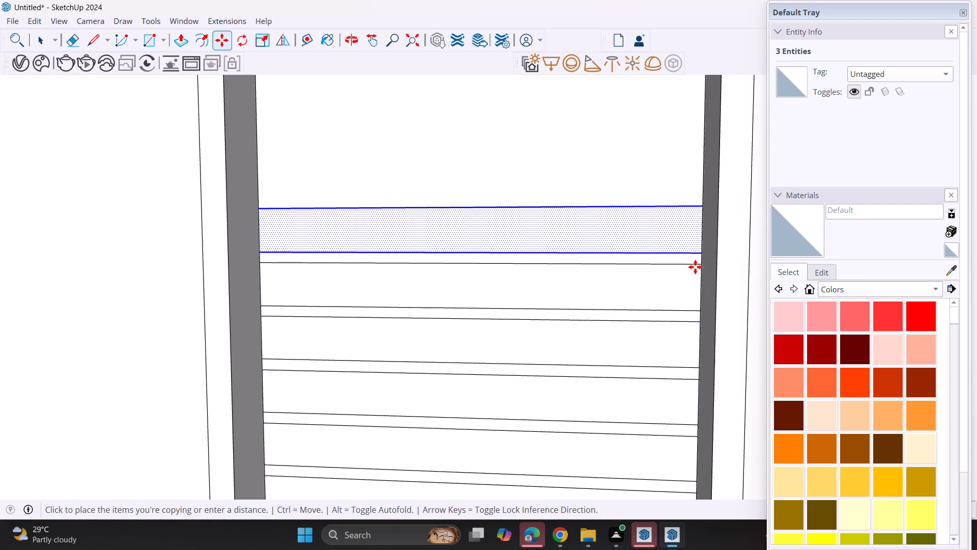
Extend the horizontal divisions with four further strip copies up the recess's back face, each separated by a thin gap.
click(703, 265)
shift+middle_drag(702, 250, 702, 374)
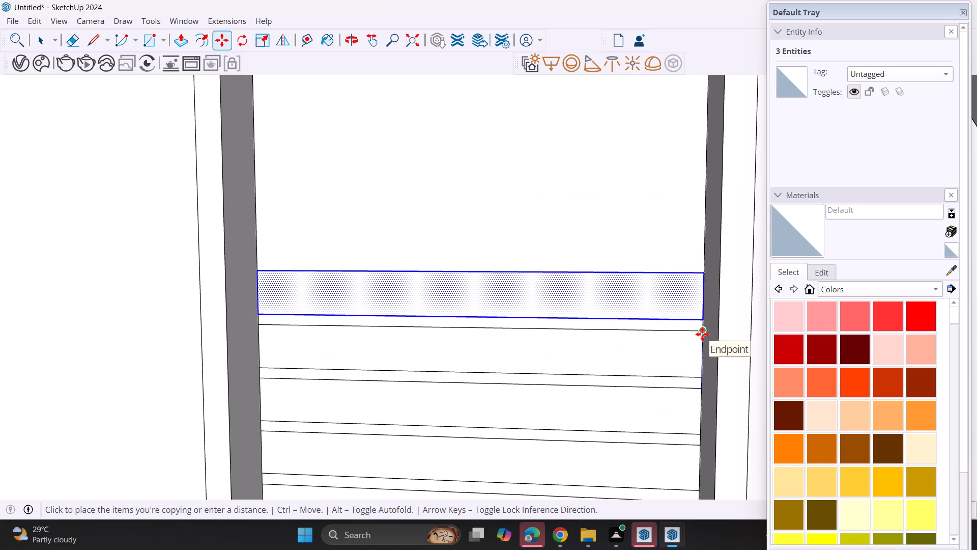
click(702, 334)
click(703, 328)
shift+middle_drag(704, 294, 704, 369)
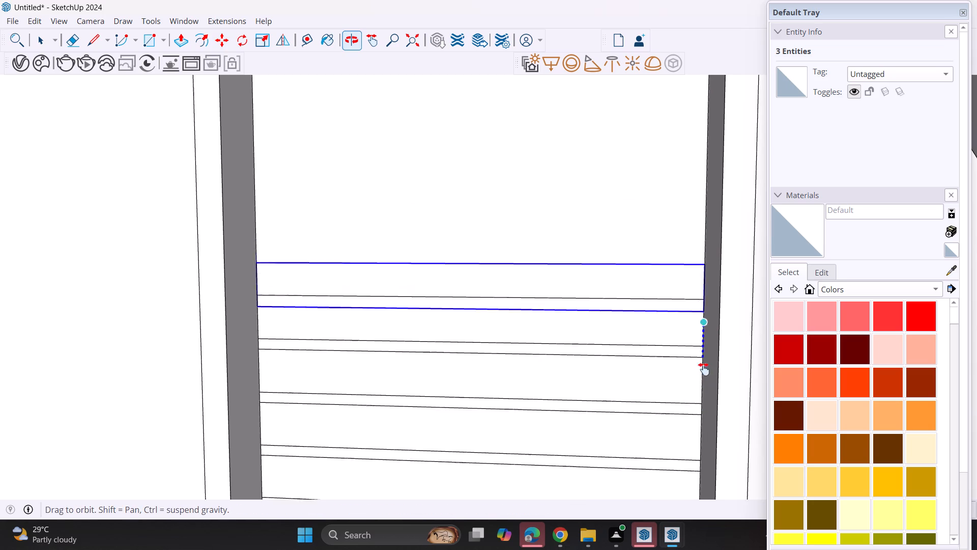
shift+middle_drag(704, 369, 706, 398)
click(707, 374)
click(707, 380)
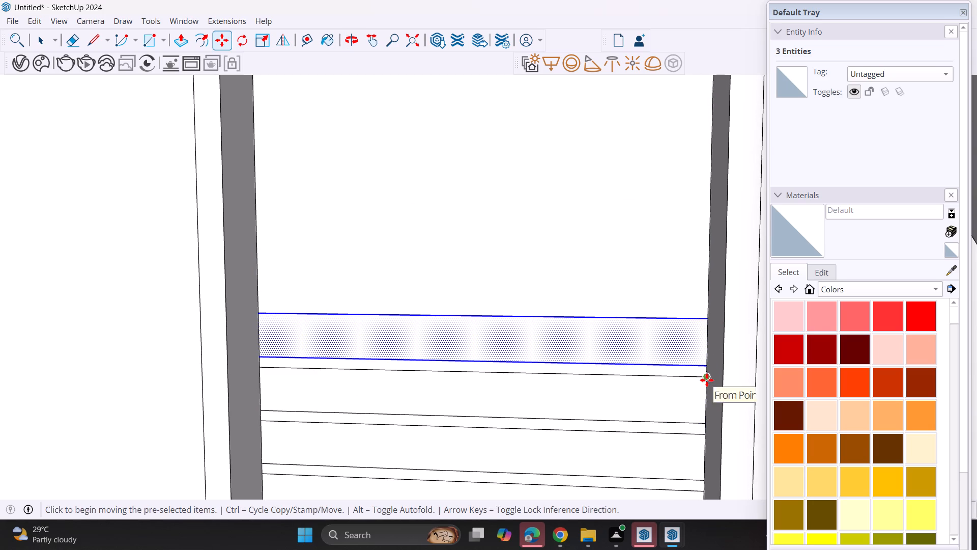
shift+middle_drag(706, 347, 706, 402)
click(708, 370)
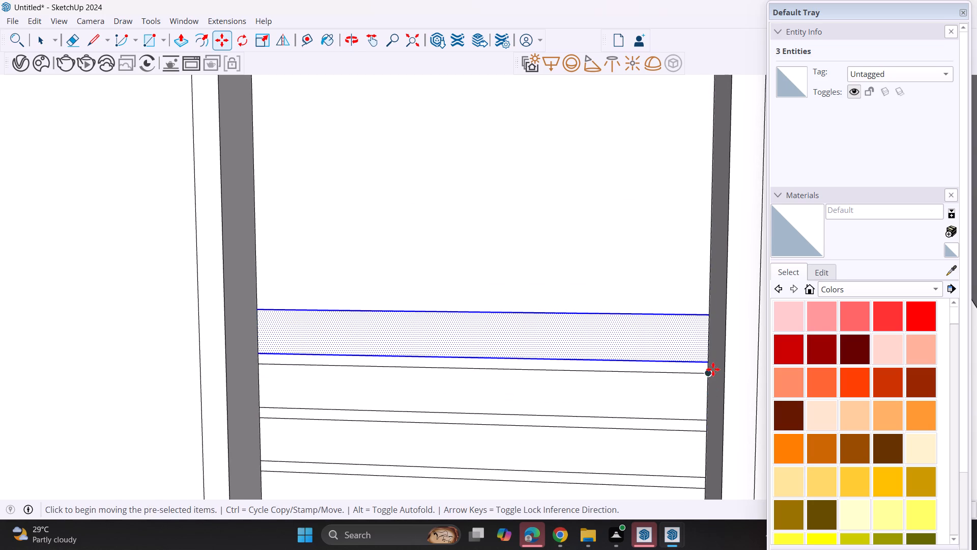
click(713, 369)
shift+middle_drag(706, 355, 706, 428)
click(709, 388)
Copy the strip upward five more times until the last one meets the sloping roof edge at the recess's shorter side.
click(711, 385)
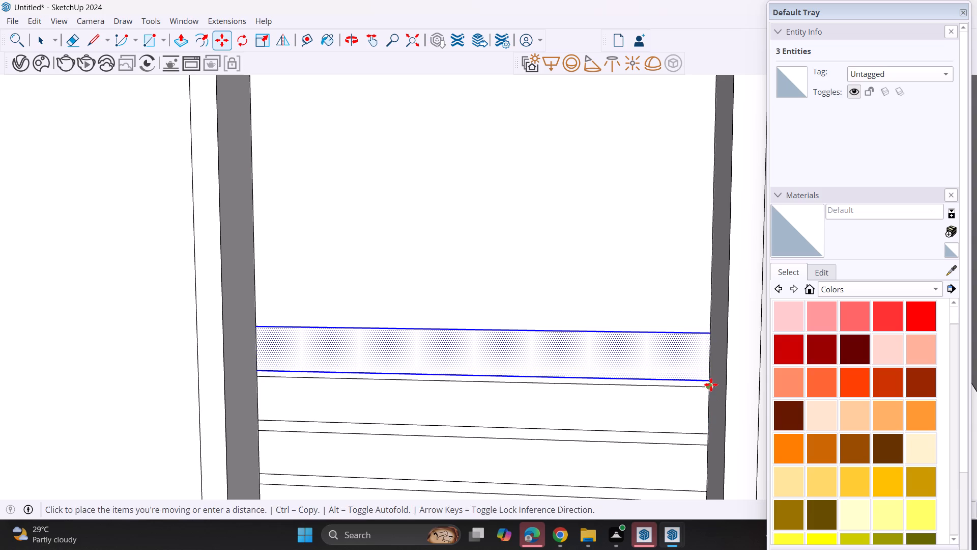
shift+middle_drag(711, 377, 711, 436)
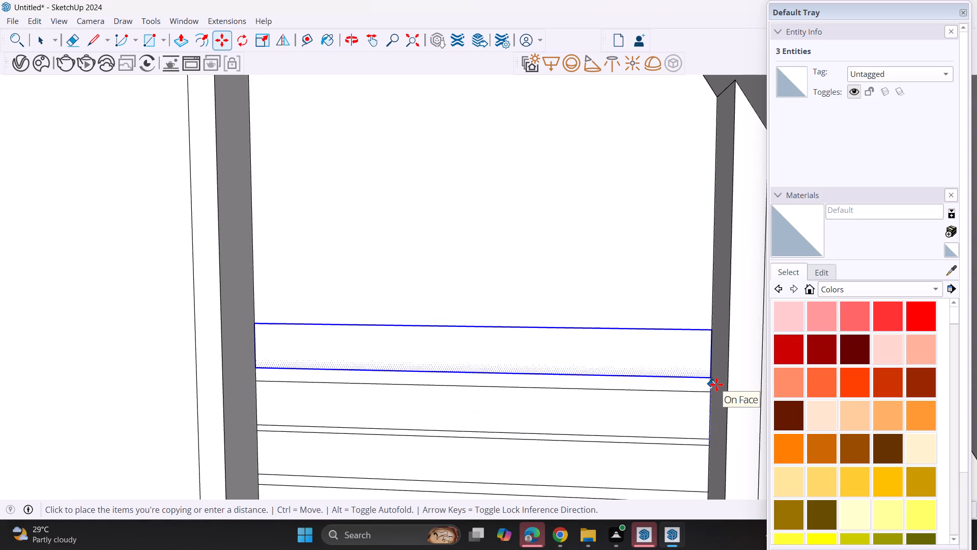
click(716, 384)
click(708, 399)
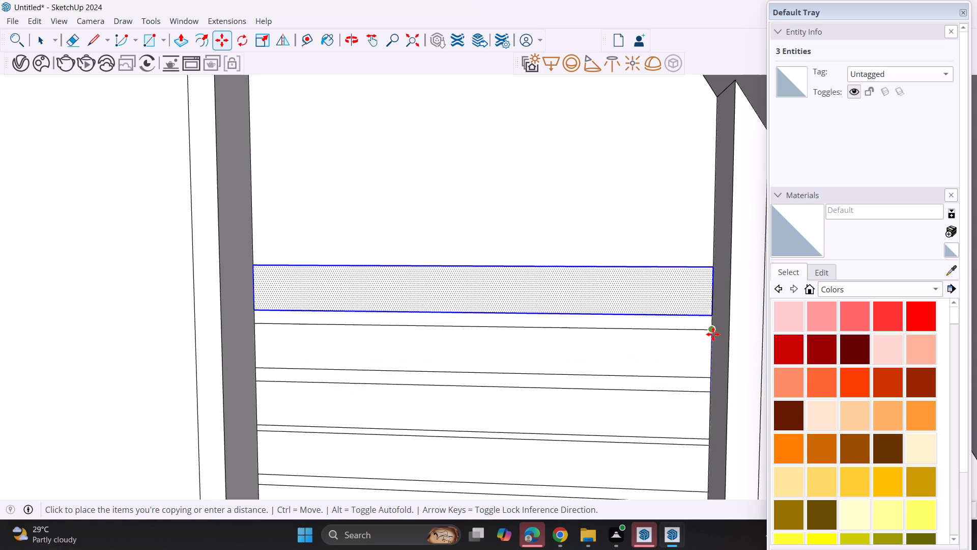
click(713, 334)
click(713, 328)
shift+middle_drag(713, 323, 738, 460)
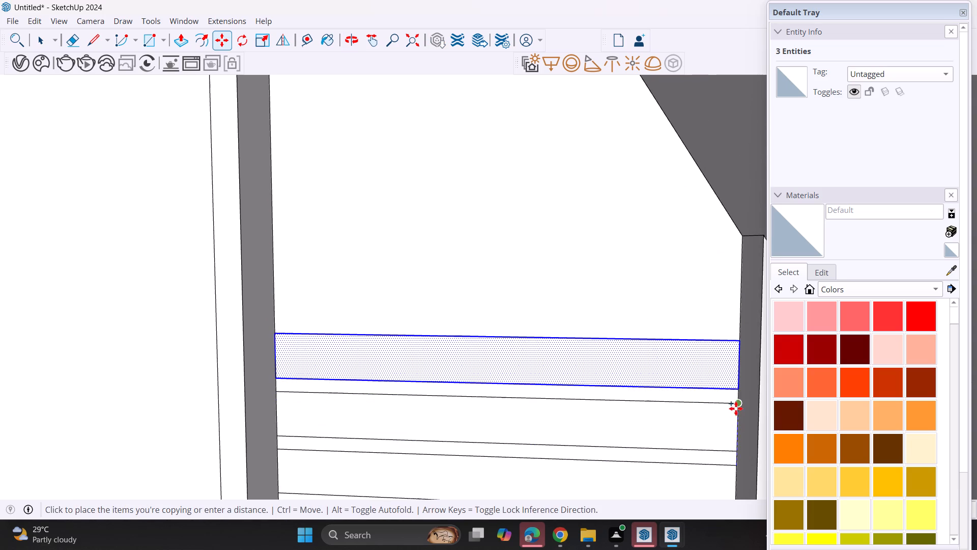
click(736, 408)
click(738, 394)
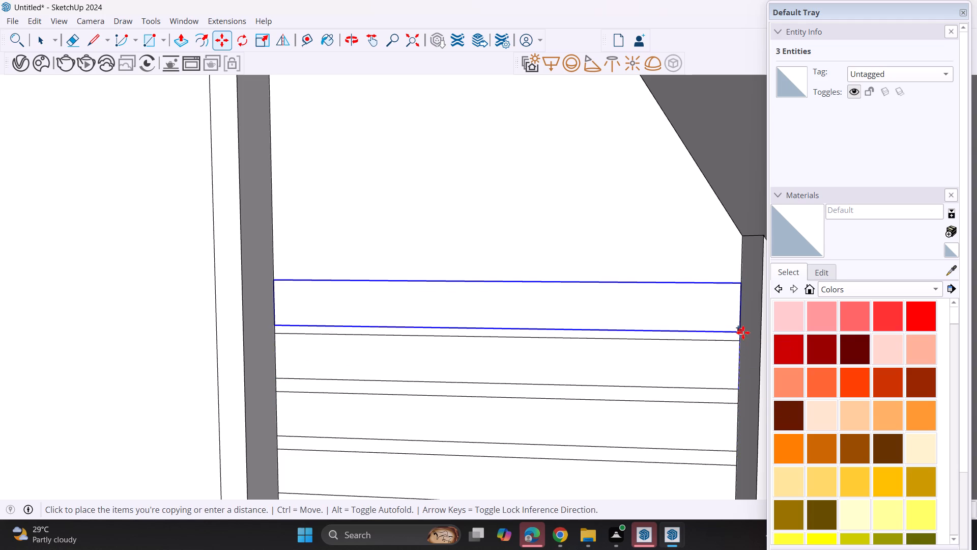
click(743, 328)
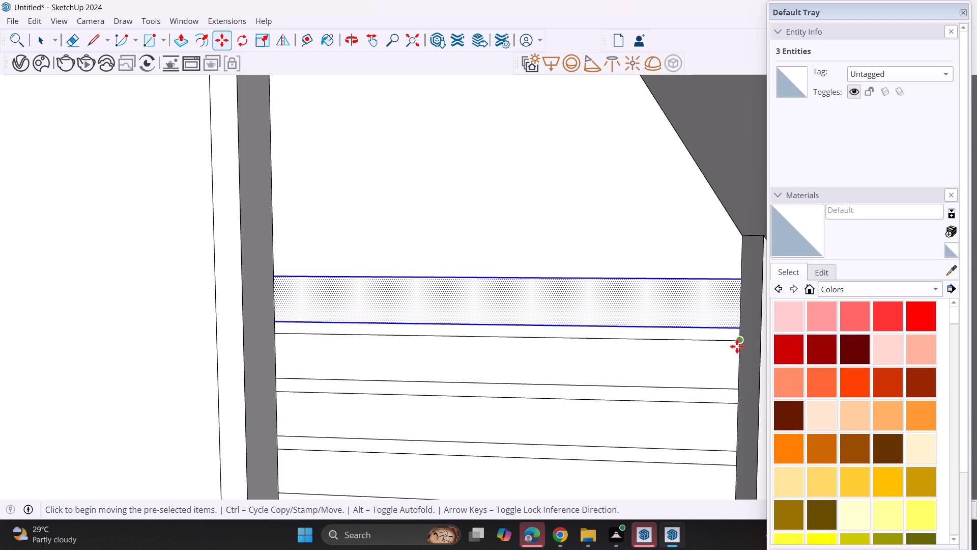
click(737, 346)
middle_drag(746, 307, 746, 373)
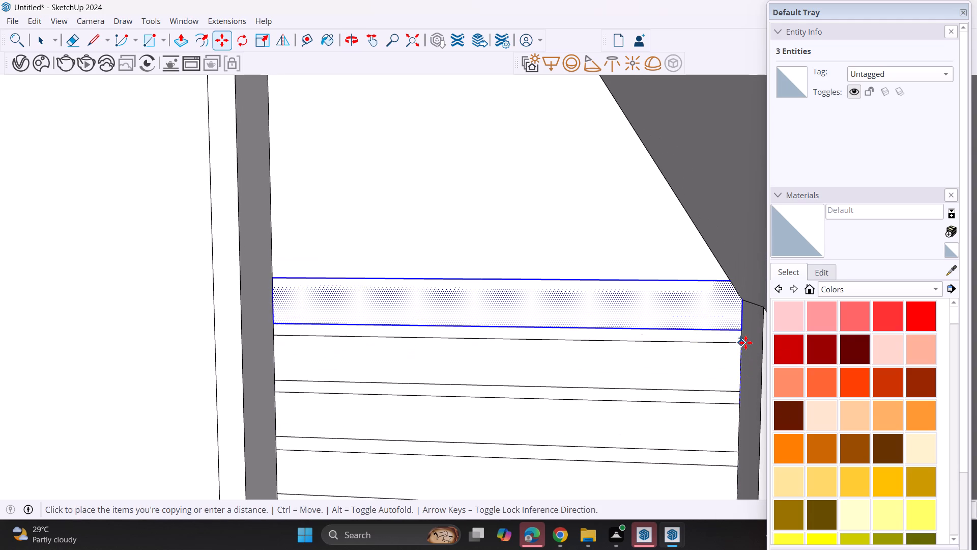
click(745, 343)
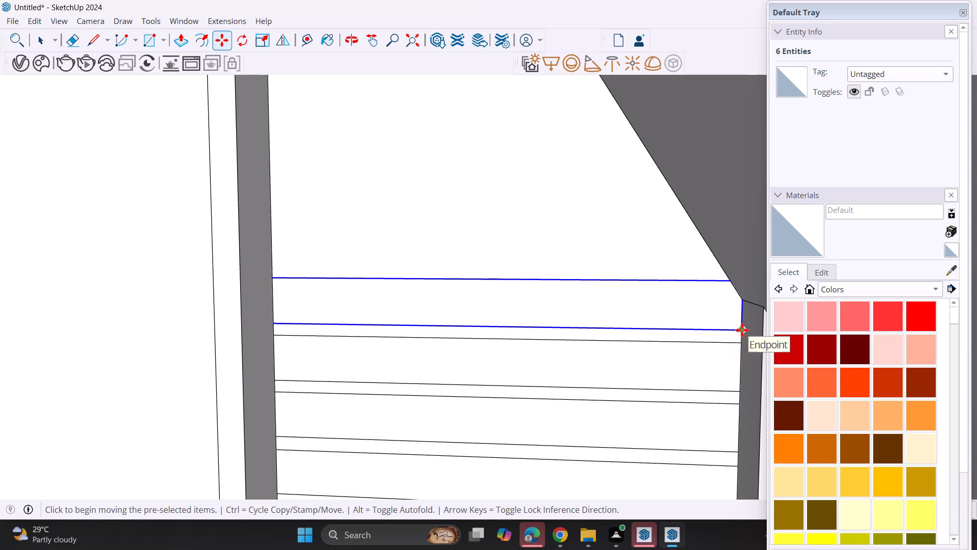
Examine the top of the recess where the uppermost strip meets the sloping roof and the remaining triangular area above it.
scroll(742, 330, down, 16)
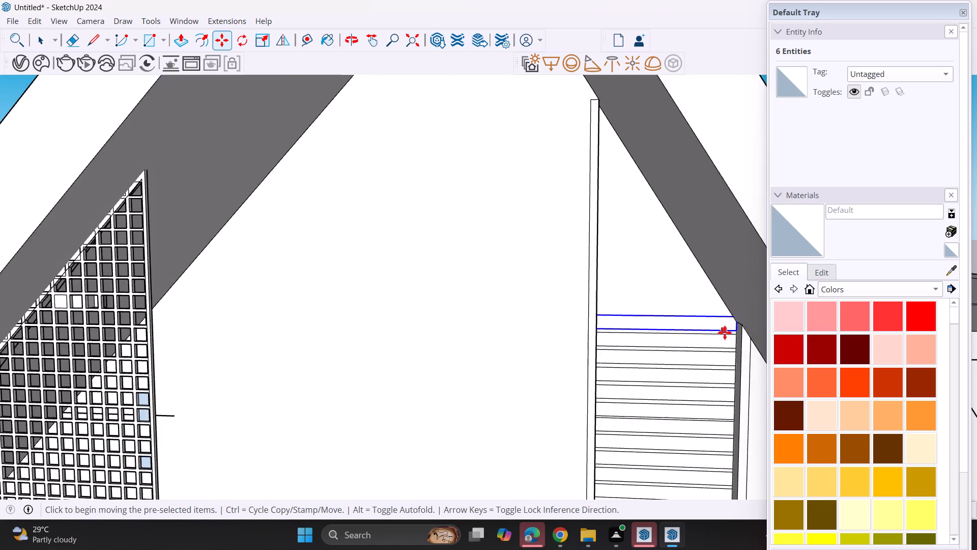
scroll(725, 333, down, 1)
shift+middle_drag(690, 391, 539, 359)
shift+scroll(542, 360, up, 1)
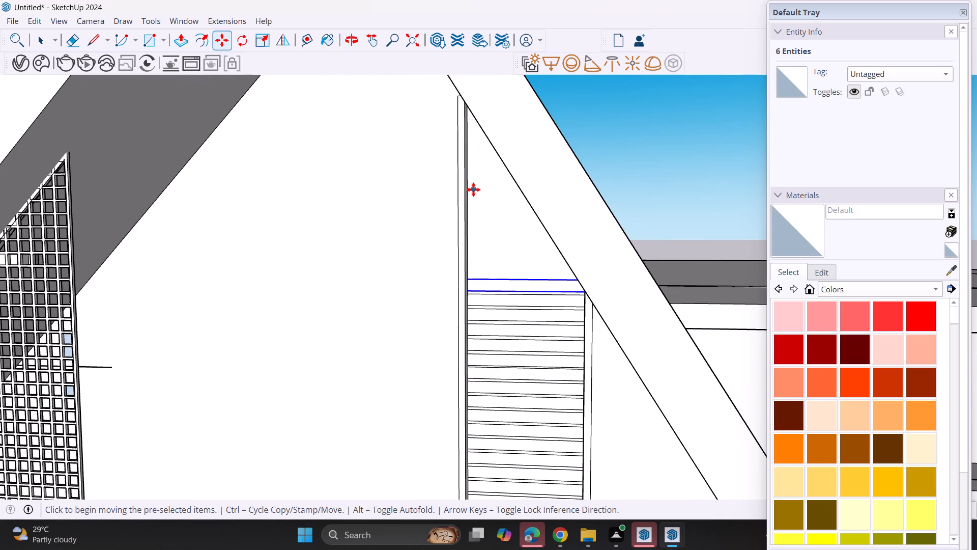
scroll(473, 189, up, 6)
scroll(647, 277, up, 3)
scroll(650, 330, up, 2)
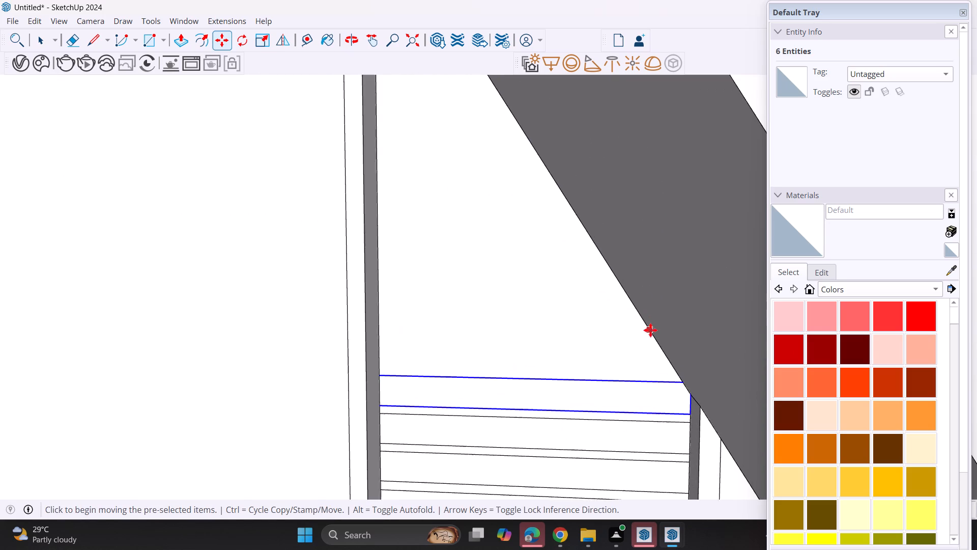
scroll(653, 342, up, 3)
scroll(662, 373, down, 9)
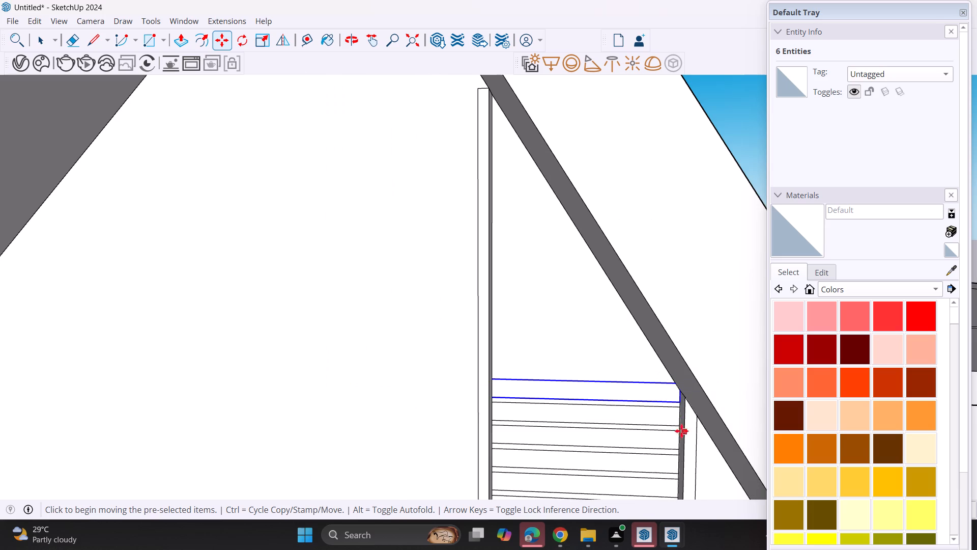
Copy the uppermost strip once more above itself in the recess, keeping the same narrow gap.
click(679, 410)
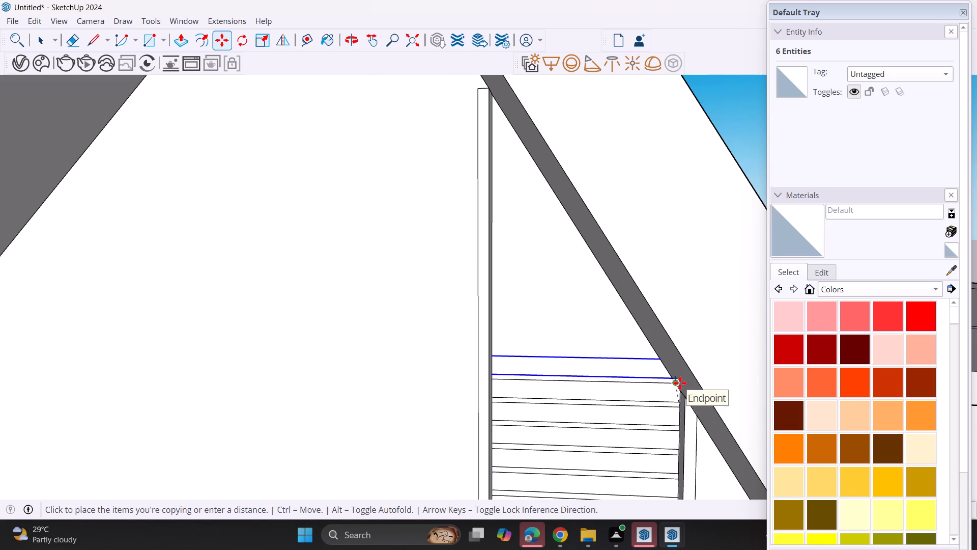
click(683, 381)
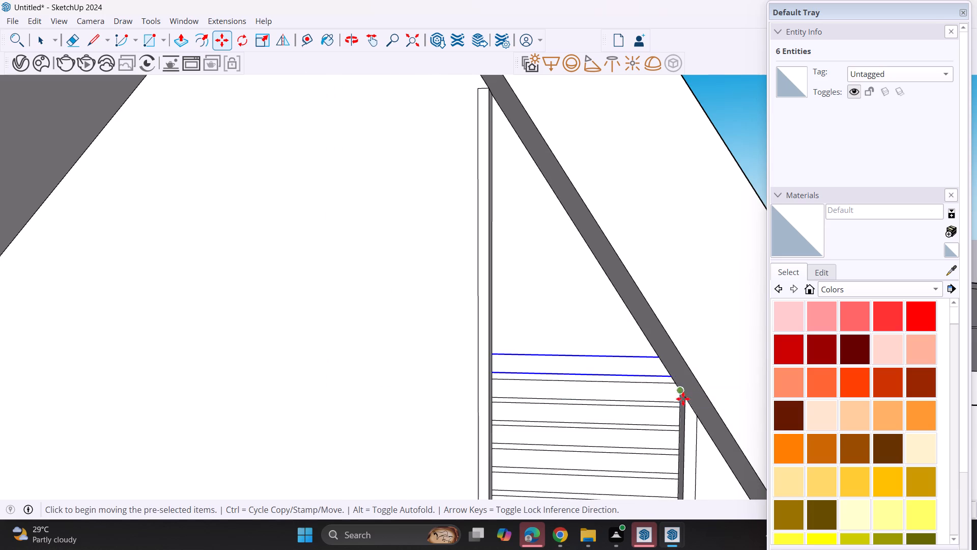
click(683, 380)
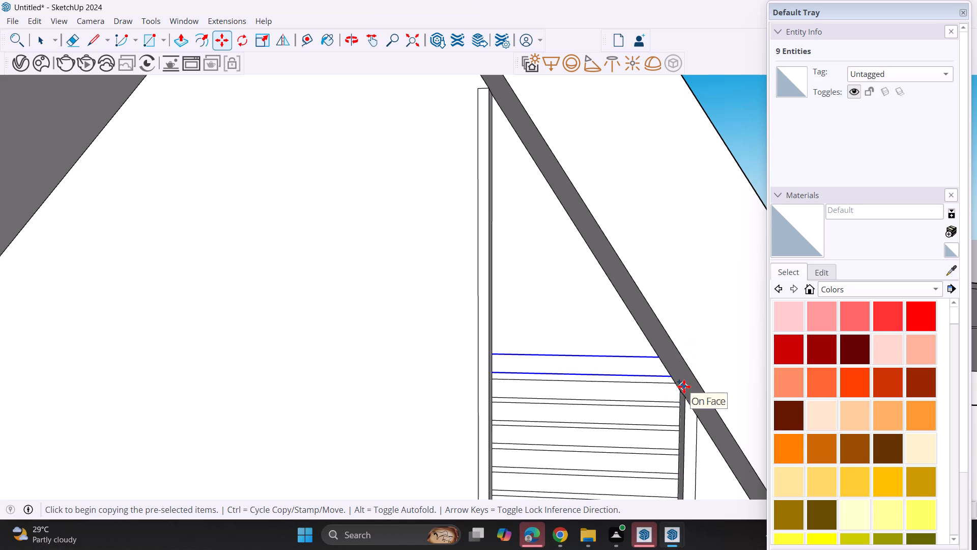
click(683, 387)
key(Escape)
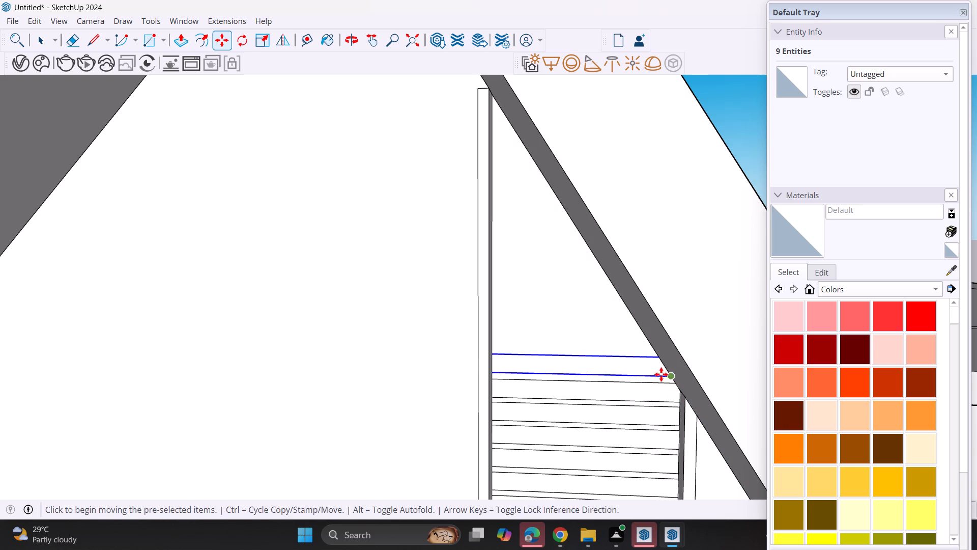
Select the uppermost strip, cut off by the roof slope, and copy it upward four times at the same spacing.
key(space)
double_click(647, 369)
scroll(558, 349, up, 4)
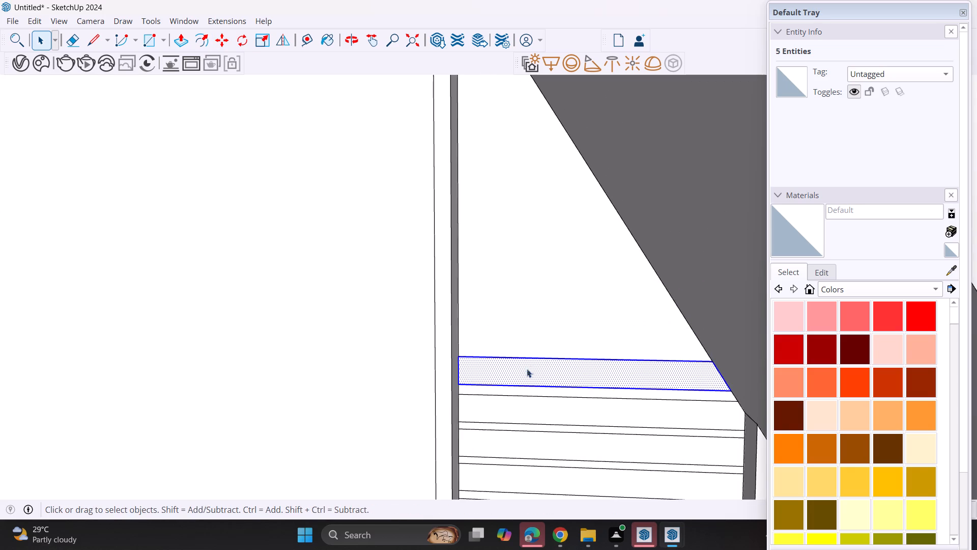
key(m)
click(461, 394)
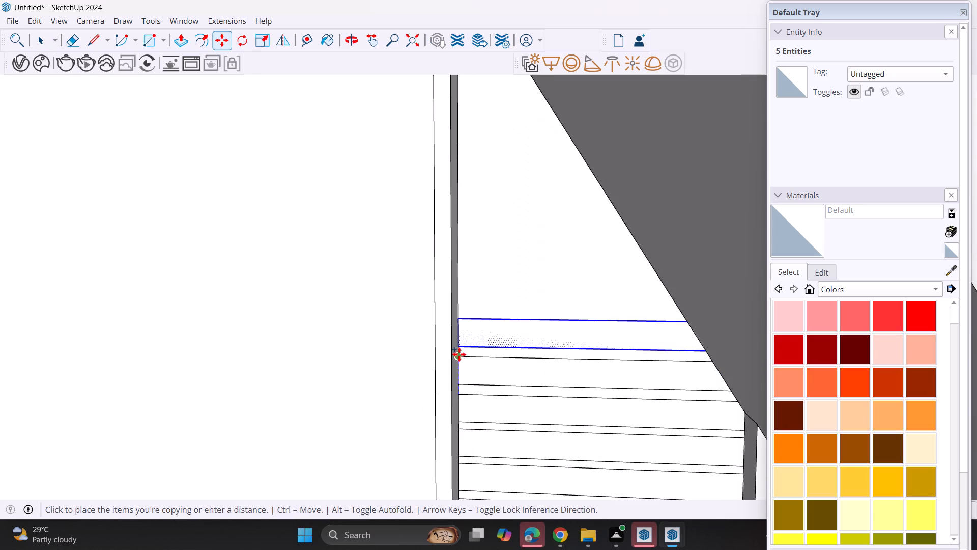
click(459, 353)
click(458, 359)
click(463, 321)
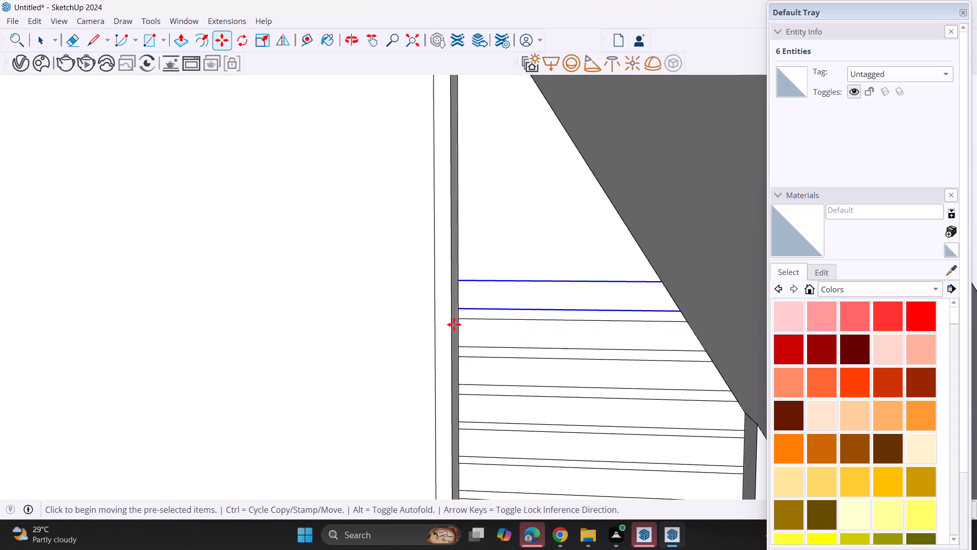
click(459, 315)
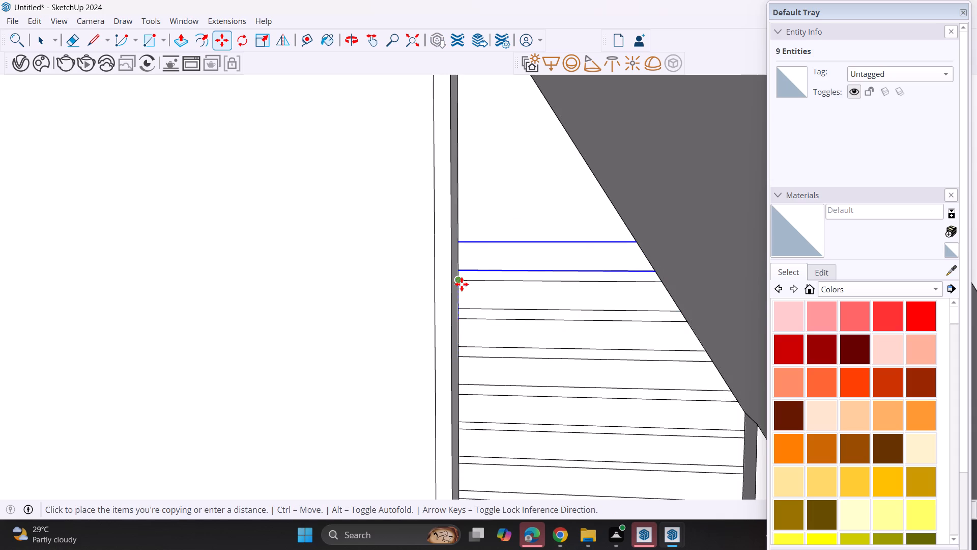
click(462, 284)
click(464, 281)
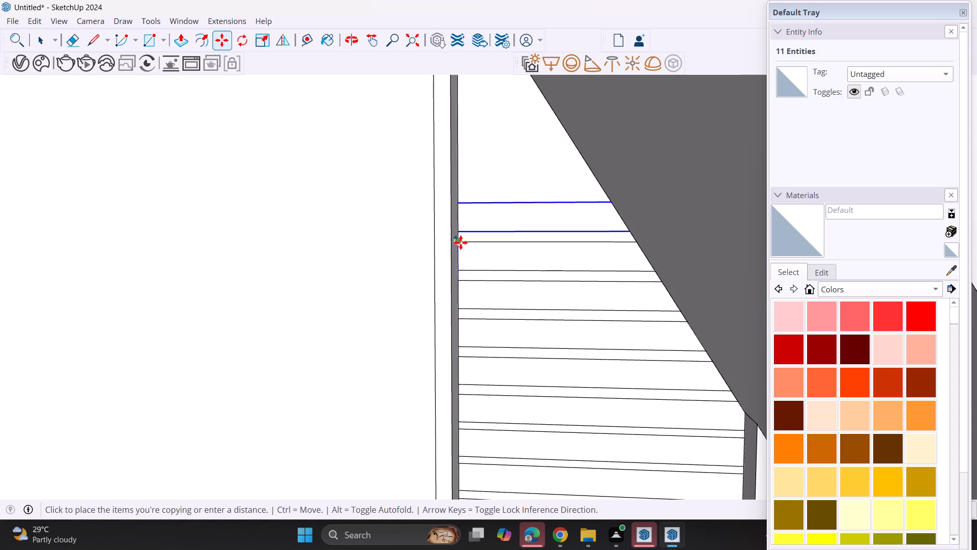
click(461, 242)
Add two more strip copies above the last one in the recess's triangular top, with matching gaps.
scroll(461, 237, down, 12)
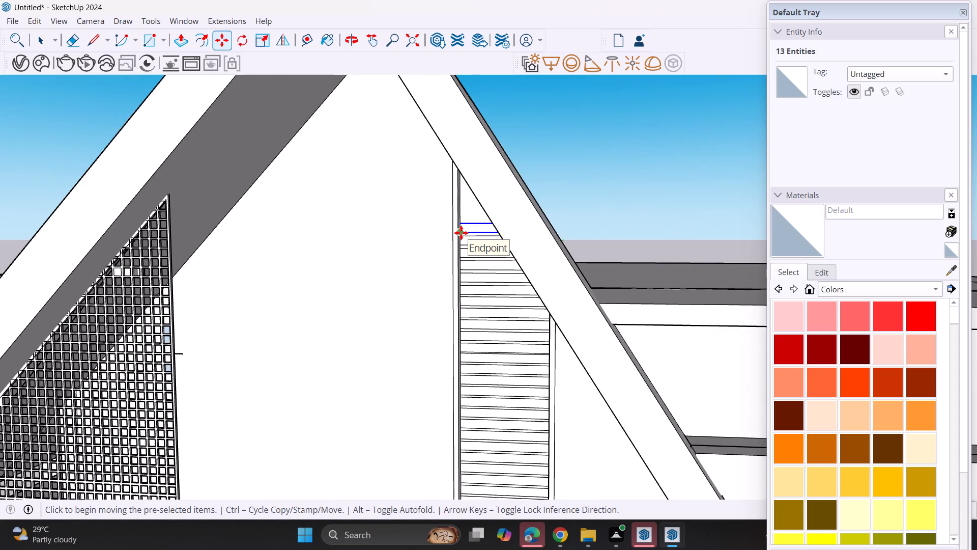
scroll(461, 233, up, 11)
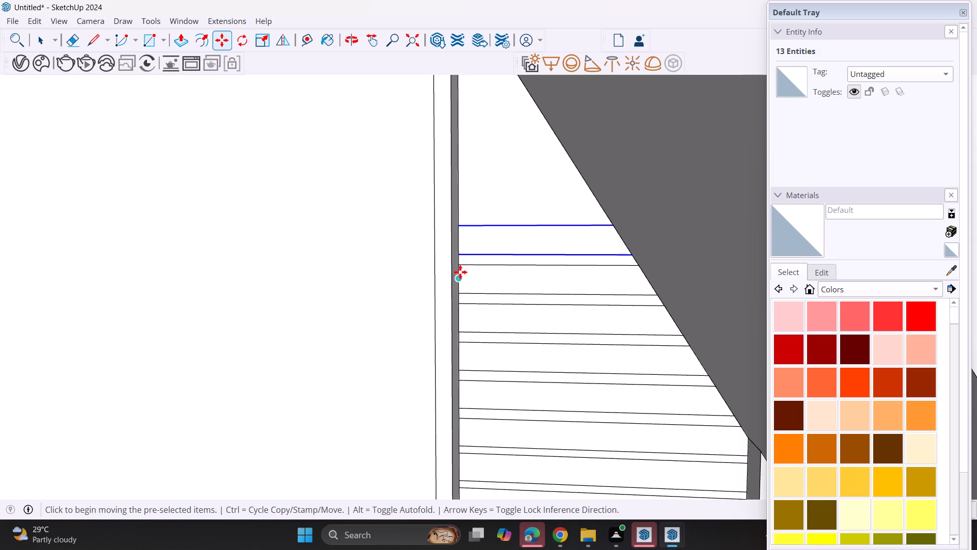
click(460, 267)
shift+middle_click(471, 270)
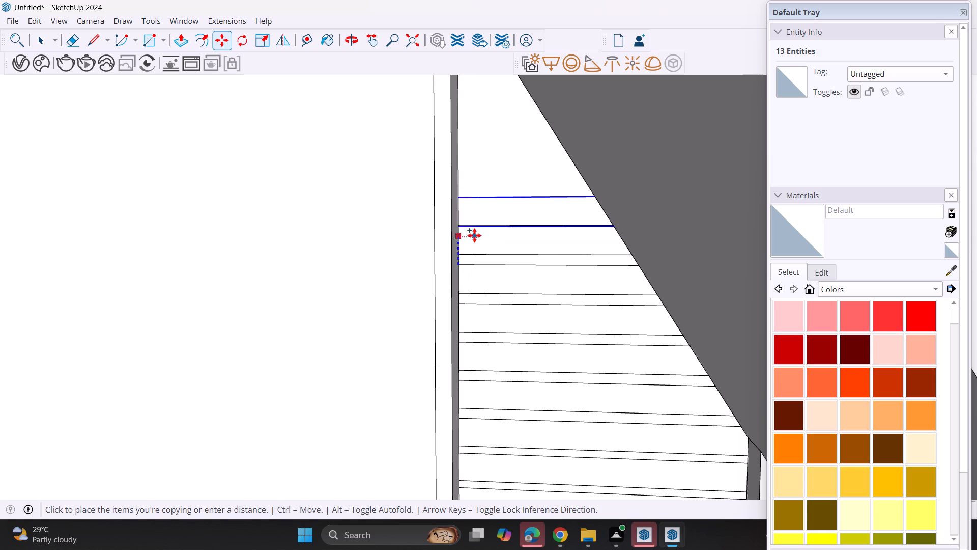
click(458, 231)
click(458, 223)
shift+middle_drag(458, 183, 457, 265)
click(460, 273)
Copy the strip upward four more times along the recess's taller side until the strips reach its pointed top.
click(458, 270)
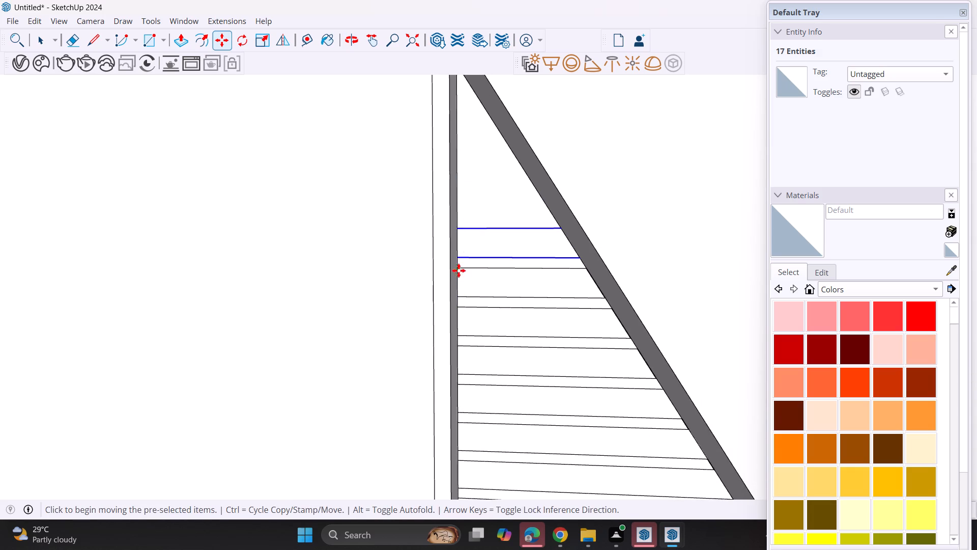
click(462, 228)
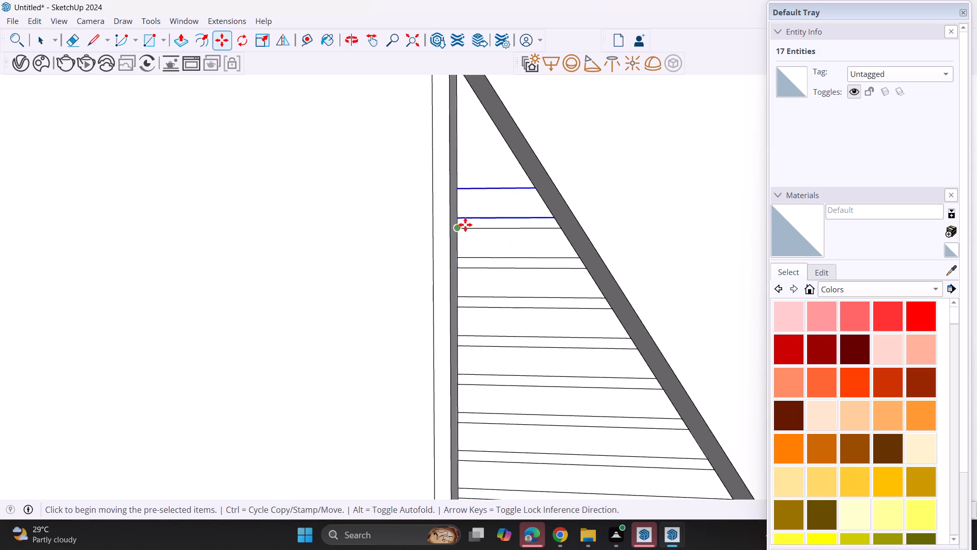
click(459, 229)
click(459, 191)
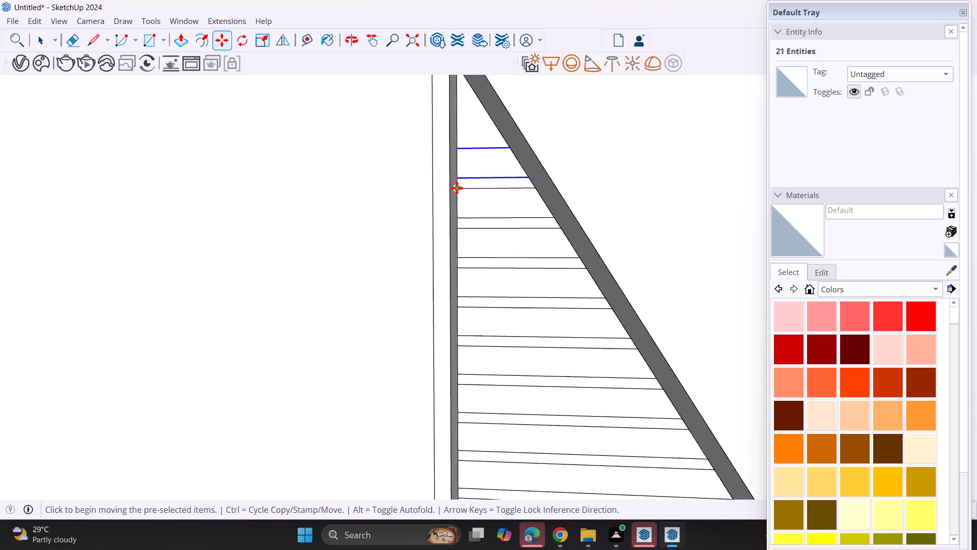
click(456, 188)
click(458, 153)
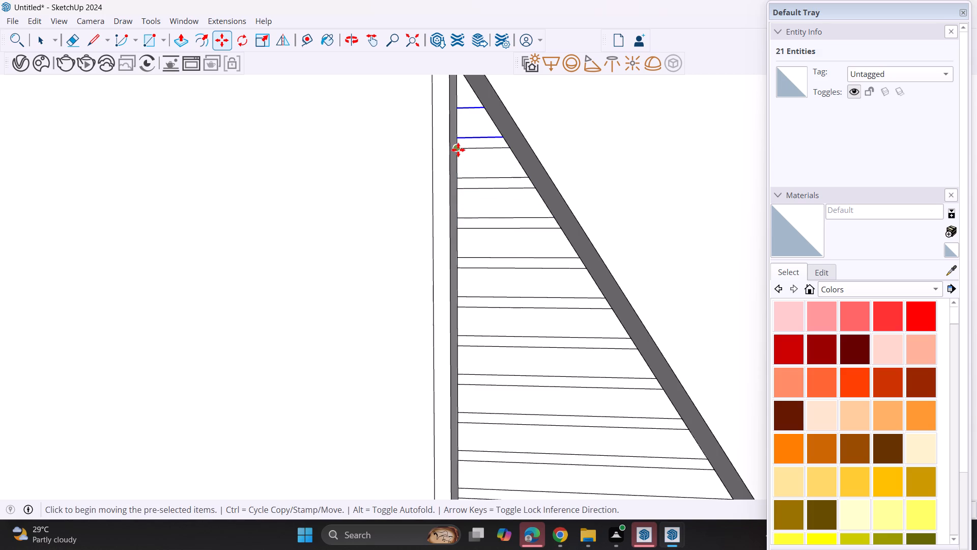
click(458, 150)
click(456, 105)
Erase the outer end and most of the outline of the topmost strip piece projecting beyond the roof's outer edge.
scroll(456, 198, down, 6)
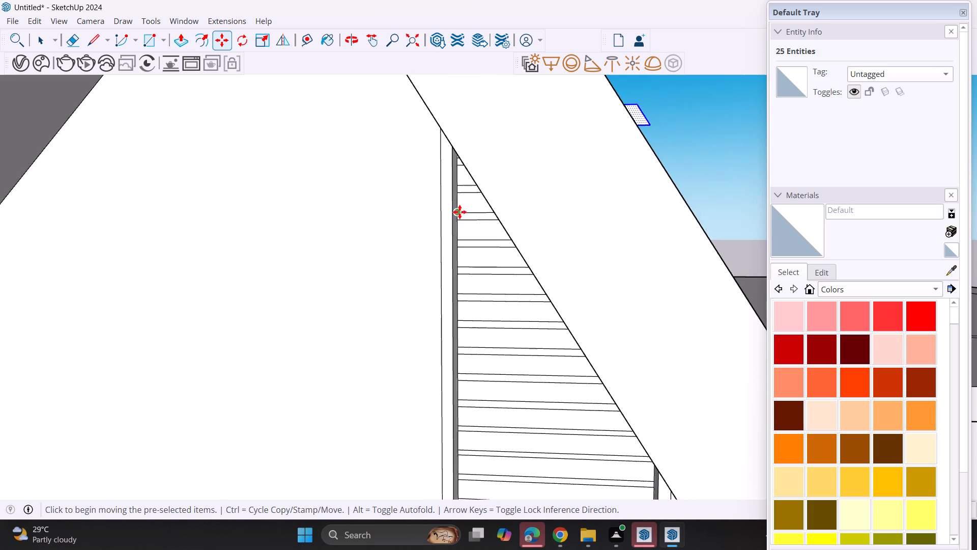
scroll(459, 212, down, 6)
middle_drag(527, 170, 577, 226)
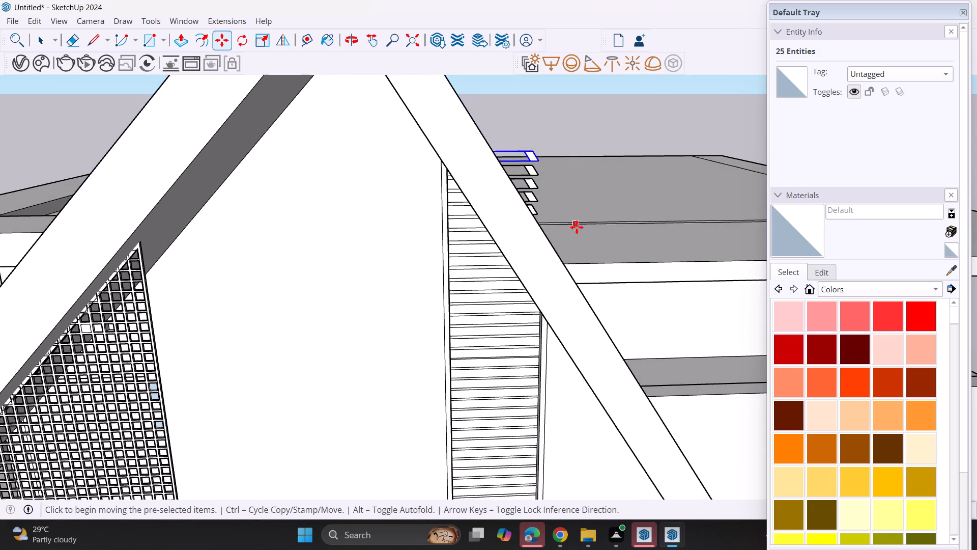
scroll(553, 191, up, 2)
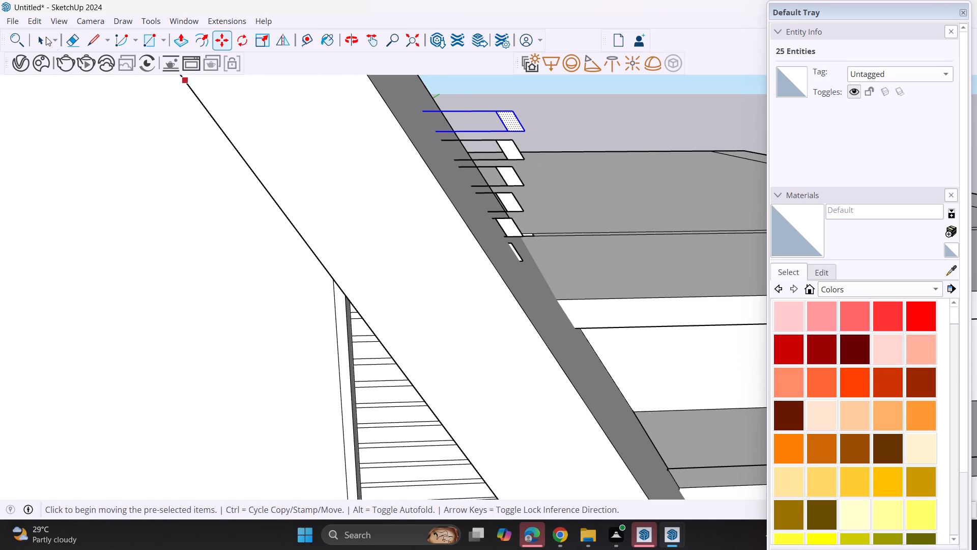
click(73, 37)
middle_drag(524, 157, 488, 86)
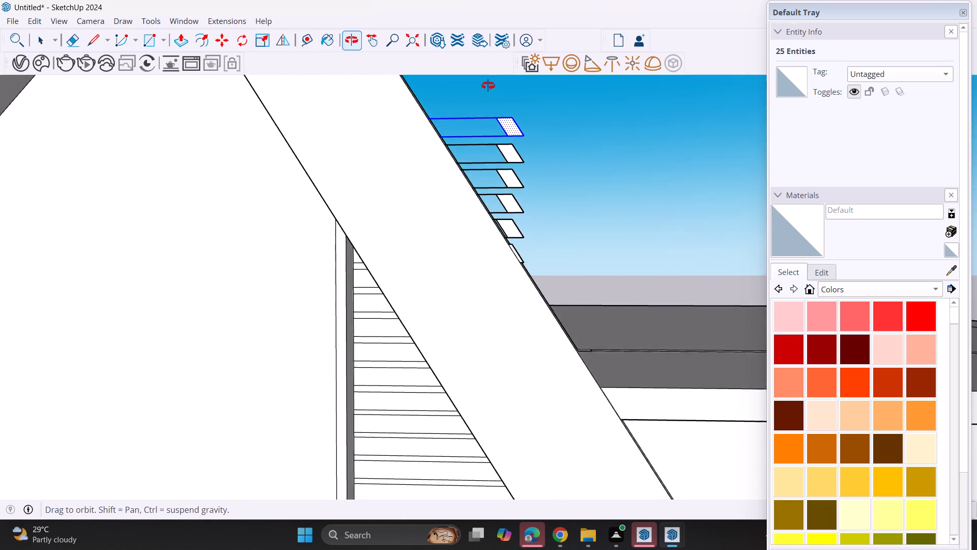
middle_drag(488, 86, 488, 82)
drag(500, 99, 515, 144)
drag(506, 107, 518, 136)
drag(519, 123, 518, 130)
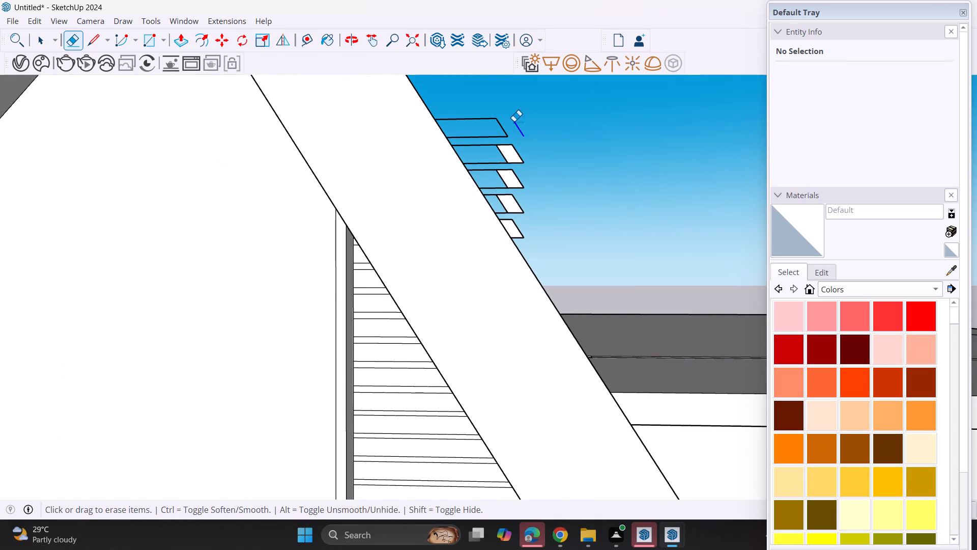
drag(513, 122, 509, 133)
click(500, 124)
drag(500, 122, 498, 137)
drag(487, 121, 486, 131)
drag(477, 114, 481, 136)
drag(477, 121, 481, 128)
drag(479, 119, 484, 121)
click(484, 119)
drag(486, 115, 486, 121)
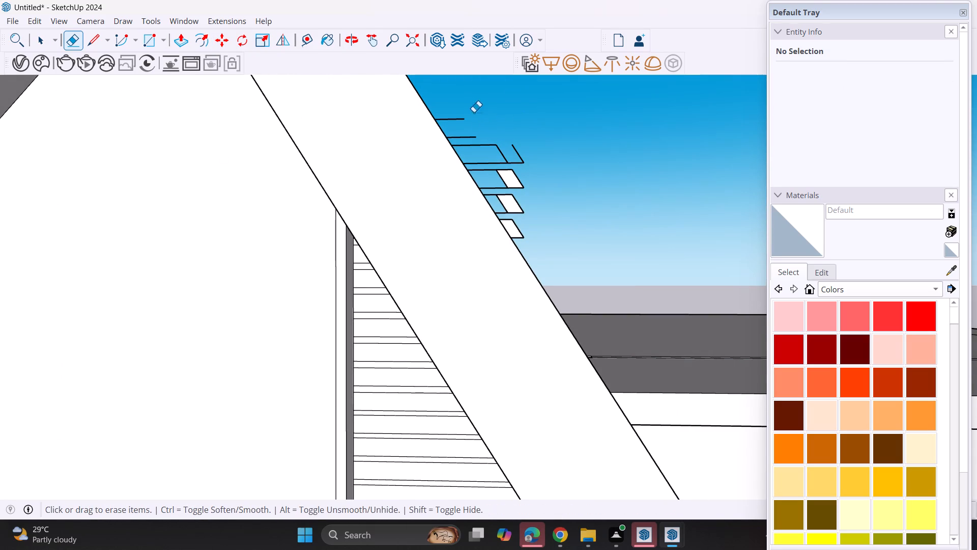
Erase the leftover edge stubs of the two topmost projecting strips beside the roof slope.
drag(469, 121, 471, 153)
drag(465, 140, 471, 158)
drag(459, 117, 472, 147)
drag(463, 118, 472, 132)
drag(467, 126, 468, 148)
drag(454, 132, 456, 137)
drag(450, 126, 453, 133)
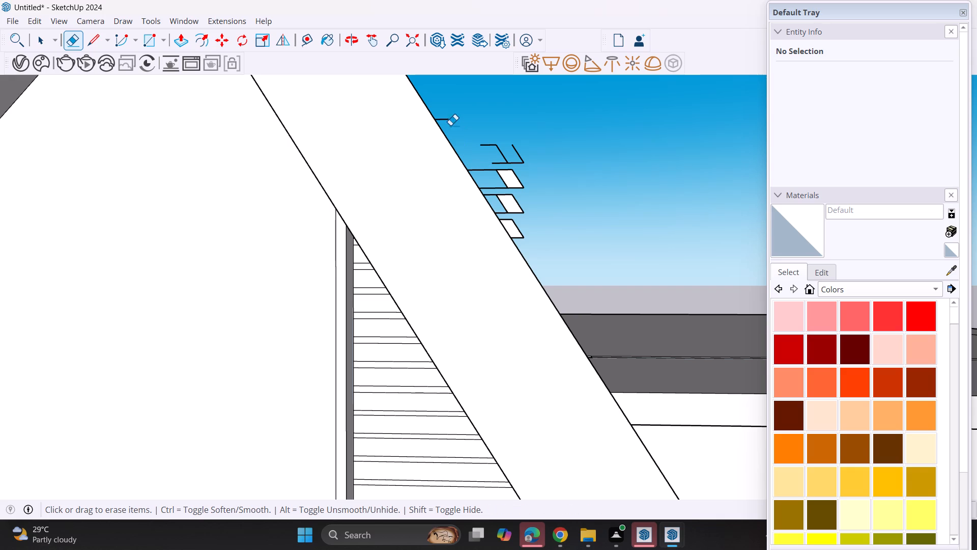
click(446, 117)
Erase the rest of the second projecting strip and the outer end of the third one beyond the roof edge.
drag(510, 160, 515, 175)
drag(503, 139, 511, 157)
drag(501, 144, 510, 165)
drag(503, 157, 505, 164)
drag(497, 160, 500, 165)
click(499, 173)
drag(500, 171, 503, 167)
drag(497, 165, 500, 157)
drag(493, 144, 494, 149)
click(493, 142)
drag(501, 148, 508, 155)
drag(508, 146, 511, 153)
drag(514, 145, 520, 163)
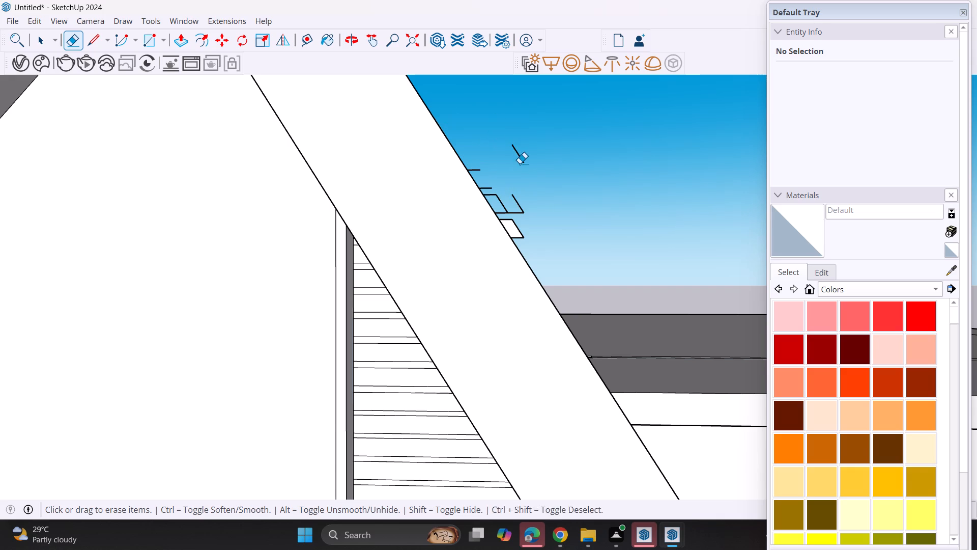
drag(520, 163, 522, 156)
drag(522, 150, 522, 156)
Erase the remaining lower strip pieces and loose edges projecting past the roof slope, leaving its outer edge clean.
drag(503, 187, 505, 196)
click(496, 191)
drag(495, 187, 500, 191)
drag(491, 181, 495, 188)
drag(484, 174, 492, 187)
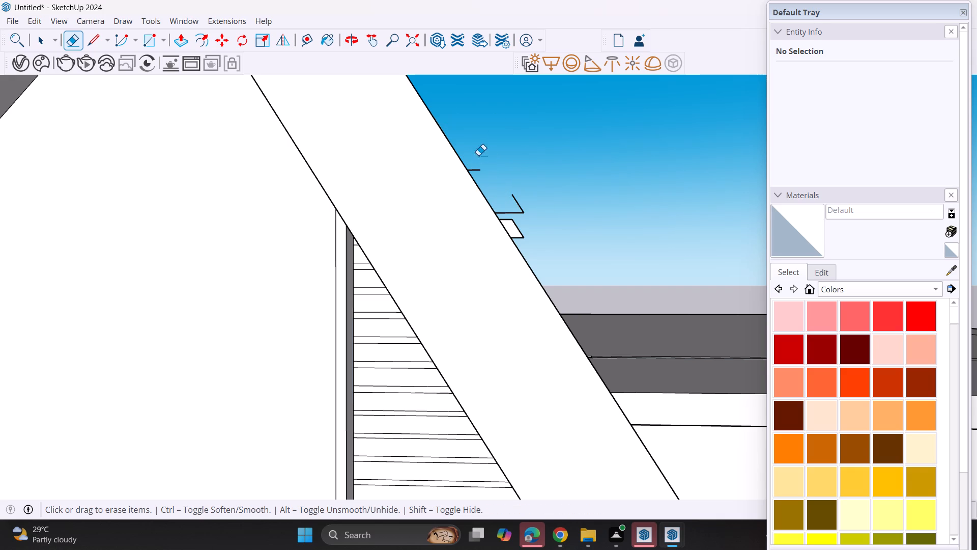
drag(485, 168, 490, 181)
drag(480, 166, 483, 172)
drag(486, 172, 502, 188)
drag(517, 198, 522, 205)
drag(522, 198, 523, 210)
drag(523, 207, 523, 219)
click(519, 223)
drag(508, 212, 511, 226)
drag(511, 222, 517, 233)
double_click(518, 233)
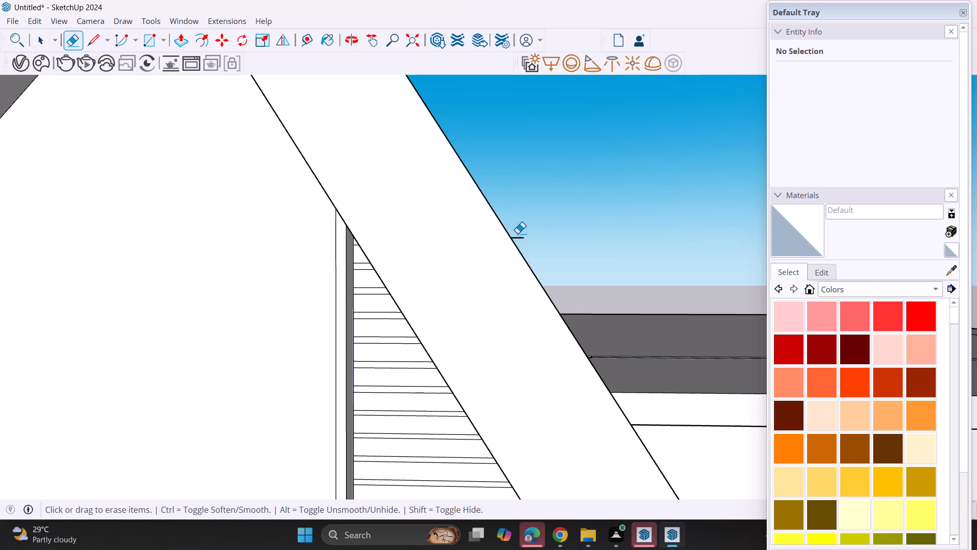
click(522, 237)
Push/Pull the two lowest strips forward from the recess's back face by the same distance, as raised slats.
scroll(522, 197, down, 3)
middle_drag(522, 196, 509, 280)
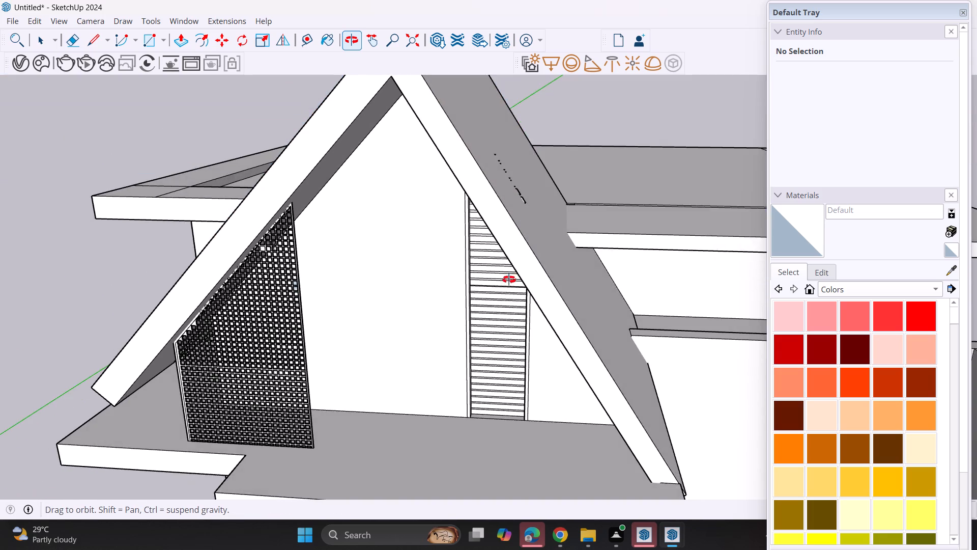
middle_drag(509, 280, 538, 216)
scroll(485, 462, up, 10)
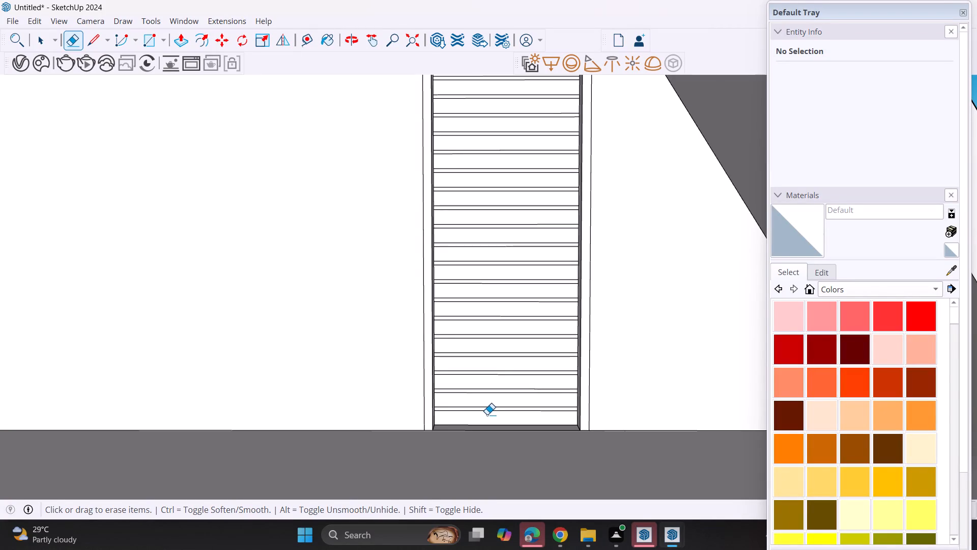
scroll(487, 415, up, 3)
key(p)
middle_drag(511, 410, 491, 465)
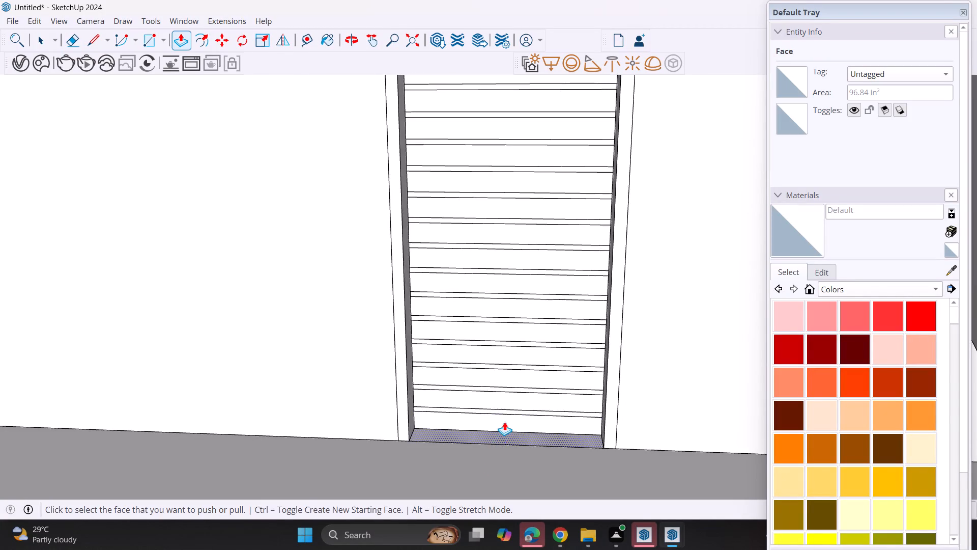
scroll(505, 421, up, 4)
click(505, 421)
click(500, 429)
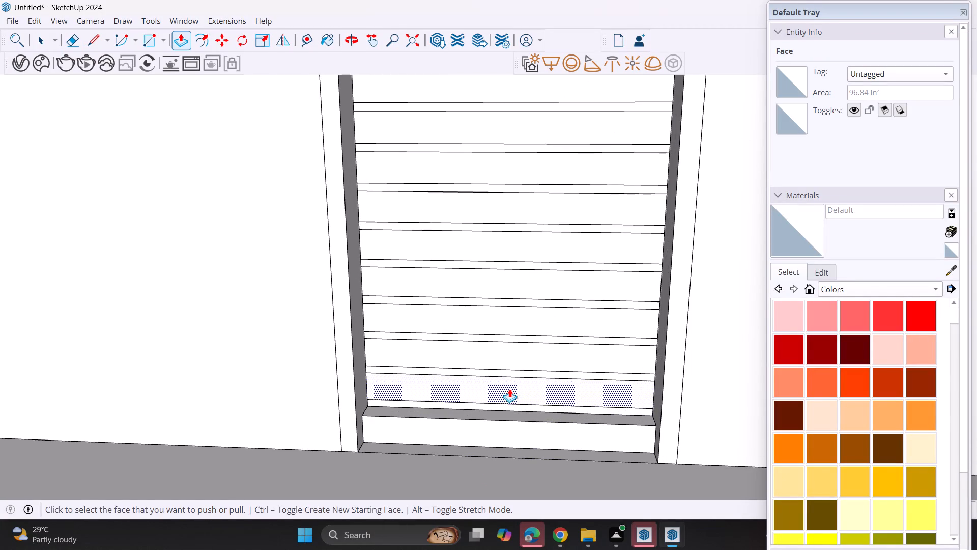
double_click(509, 388)
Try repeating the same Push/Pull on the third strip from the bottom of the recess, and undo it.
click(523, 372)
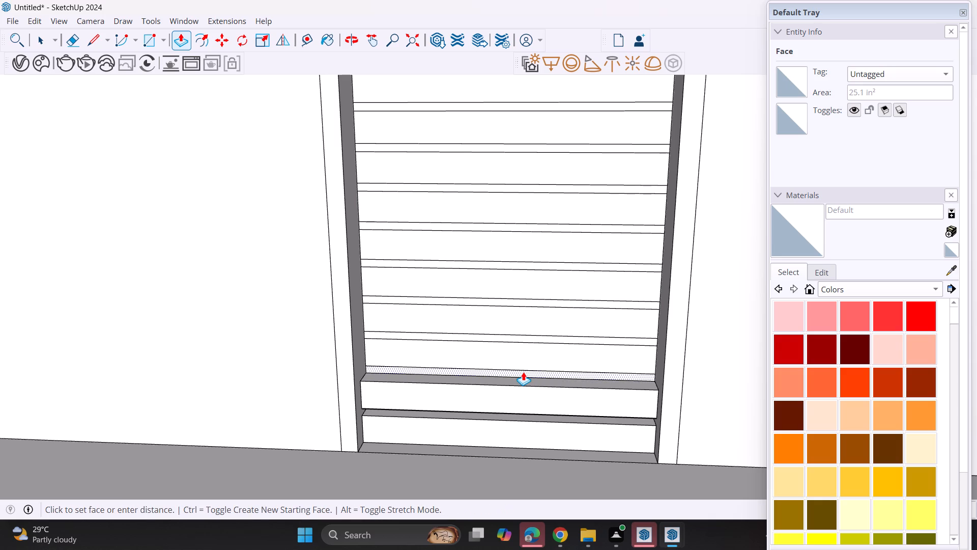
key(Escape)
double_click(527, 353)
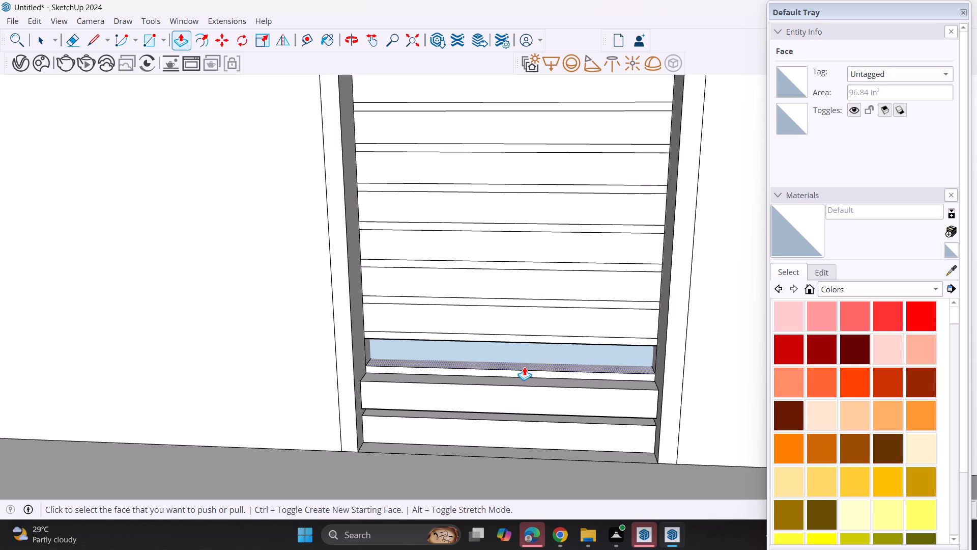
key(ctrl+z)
Push/Pull the third strip from the bottom of the recess forward, flush with the two raised slats below.
click(524, 353)
middle_drag(534, 370, 565, 290)
middle_drag(544, 428, 652, 355)
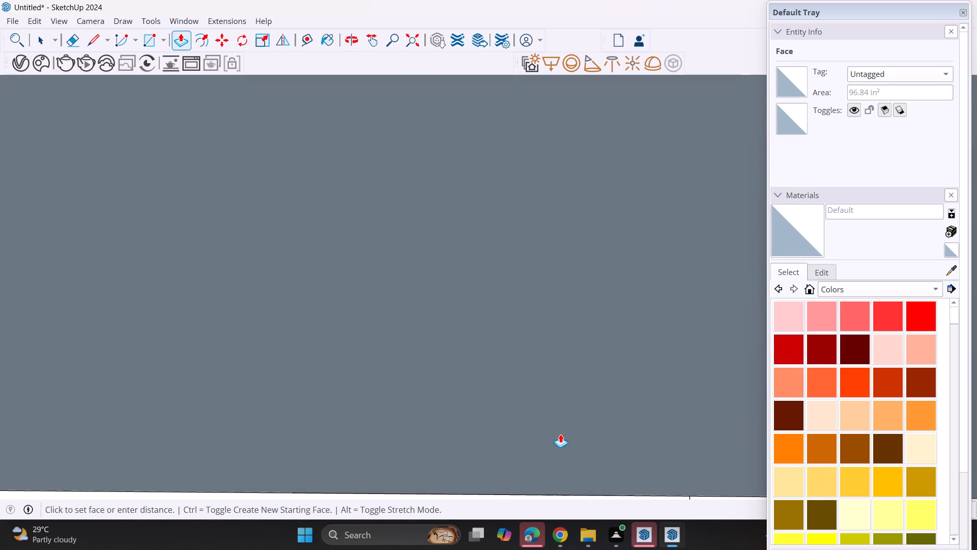
scroll(558, 423, down, 6)
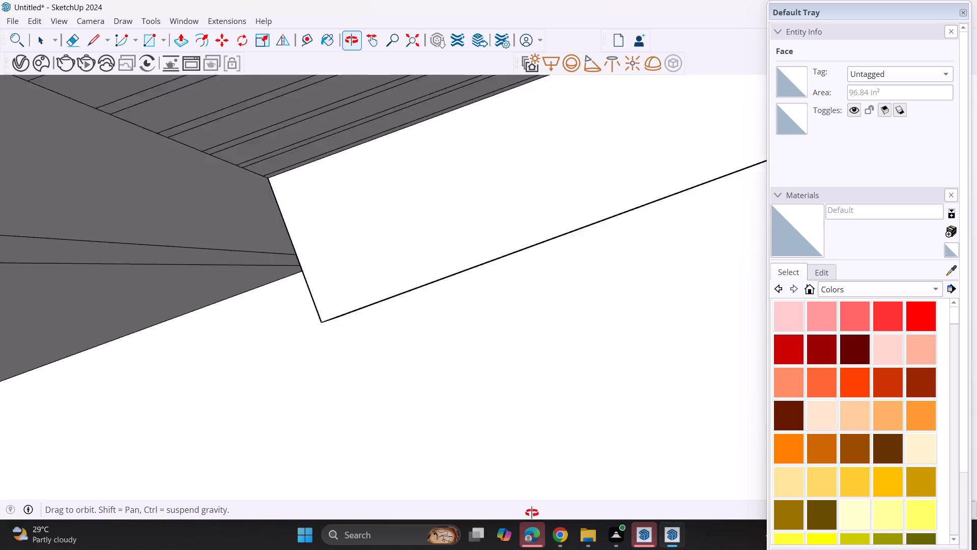
shift+middle_drag(534, 237, 583, 494)
middle_drag(566, 444, 566, 437)
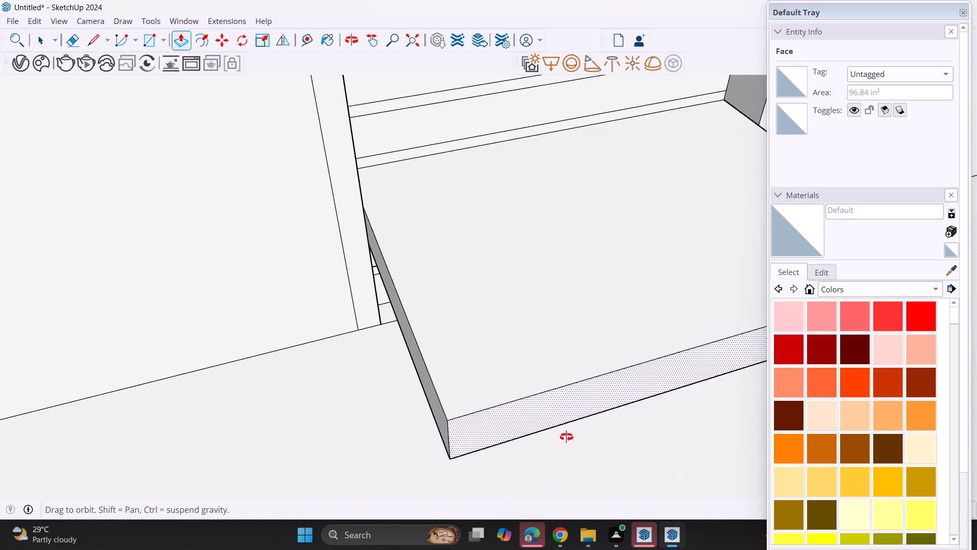
middle_drag(566, 437, 594, 256)
scroll(573, 355, up, 1)
click(562, 243)
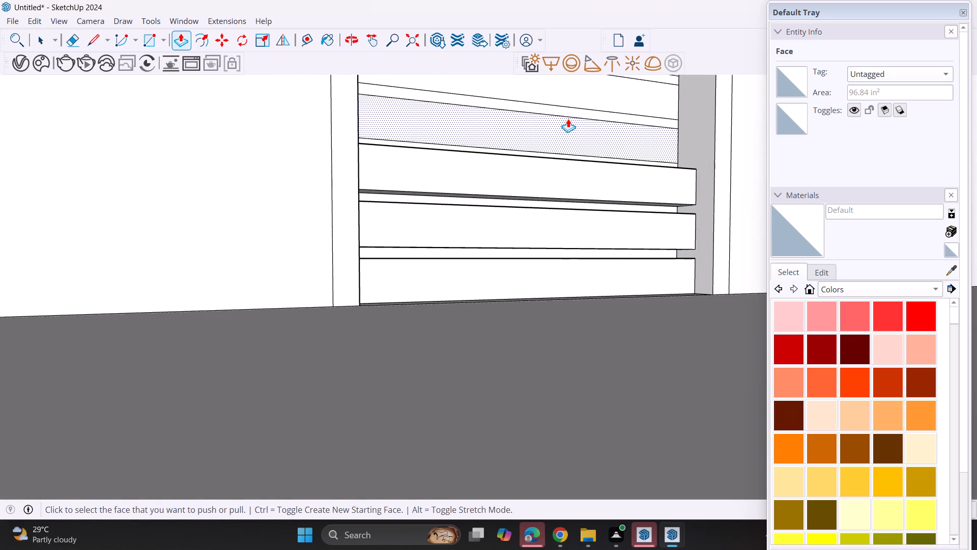
Raise the fourth to eighth strips from the bottom of the recess by repeating the same Push/Pull distance.
double_click(568, 117)
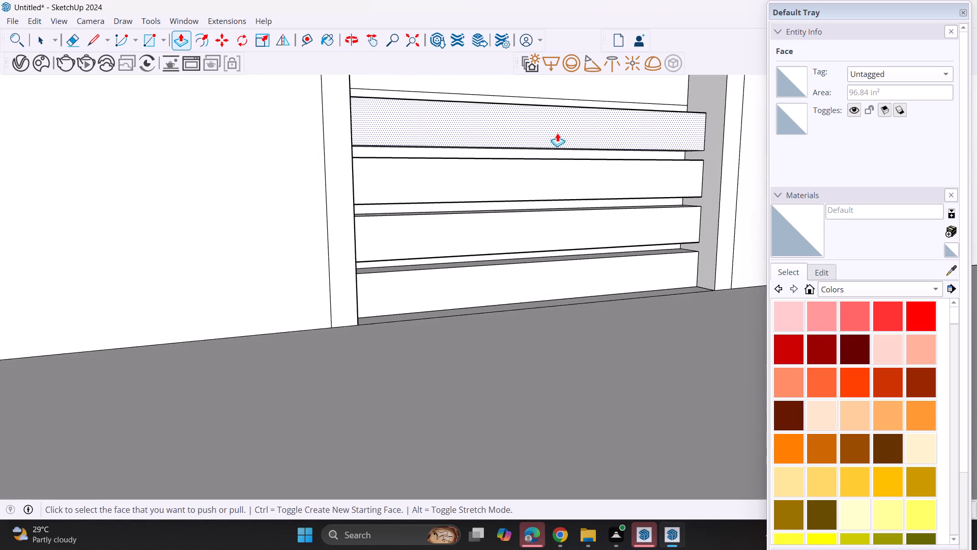
shift+middle_drag(557, 127, 557, 346)
double_click(552, 291)
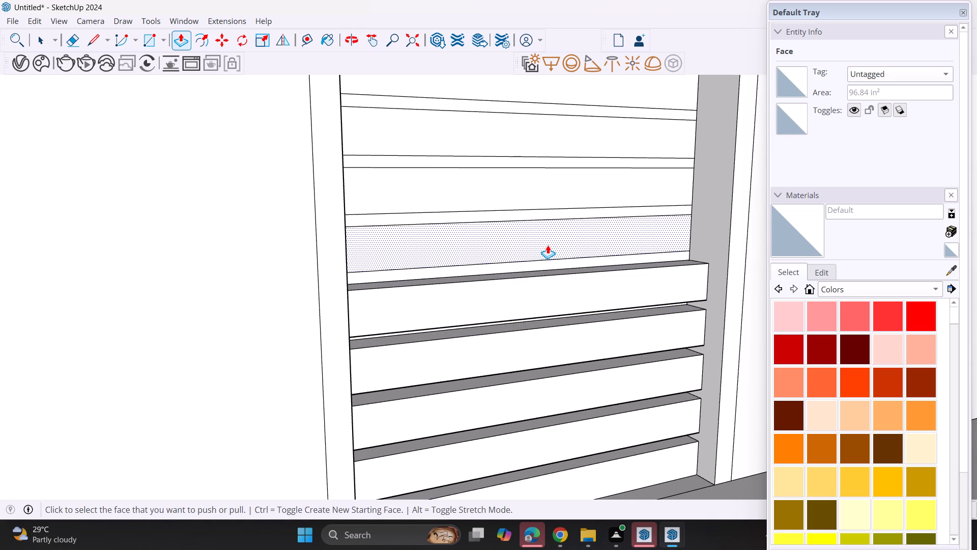
click(548, 244)
click(548, 244)
double_click(560, 196)
double_click(589, 140)
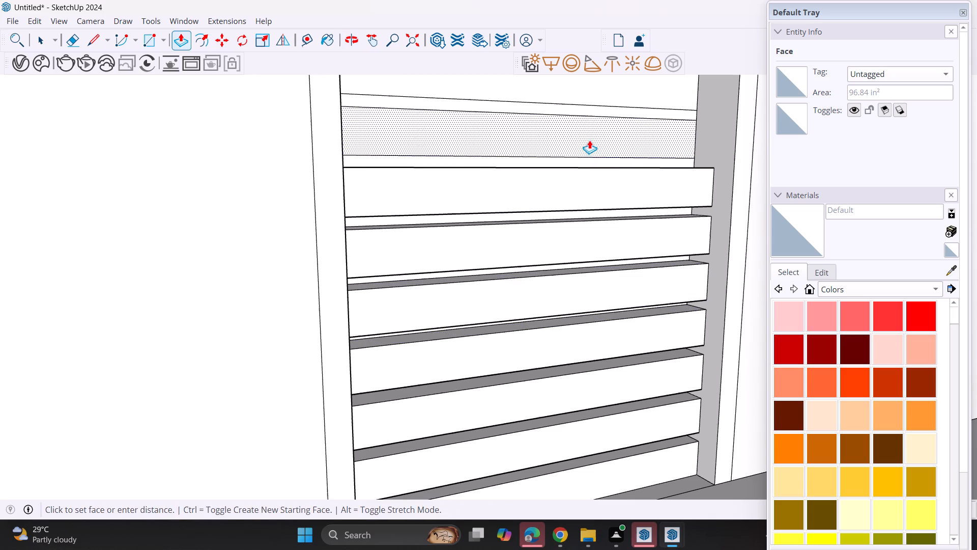
Push/Pull the next five strips up the recess, aligning the uppermost one's face with the slat below it.
middle_drag(589, 139, 598, 448)
double_click(583, 392)
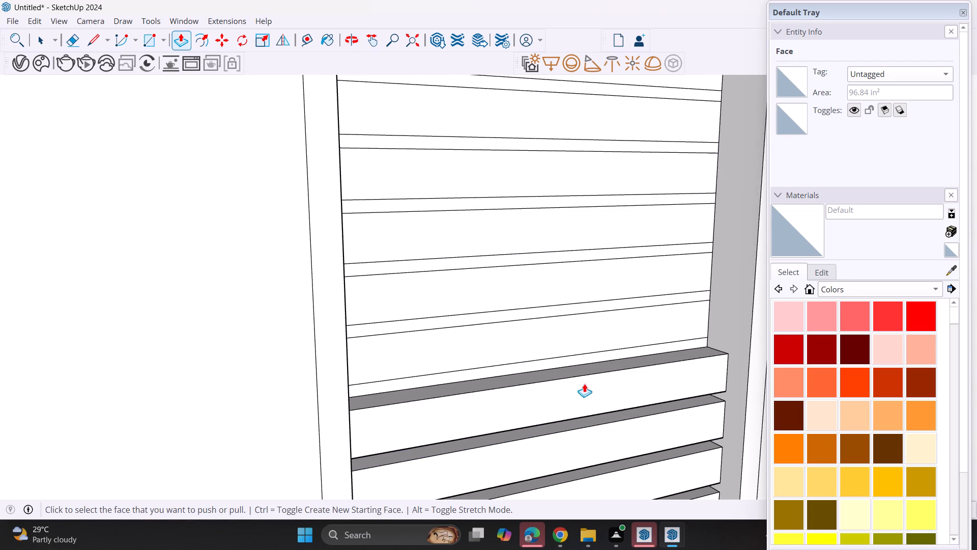
double_click(596, 322)
double_click(611, 276)
double_click(615, 225)
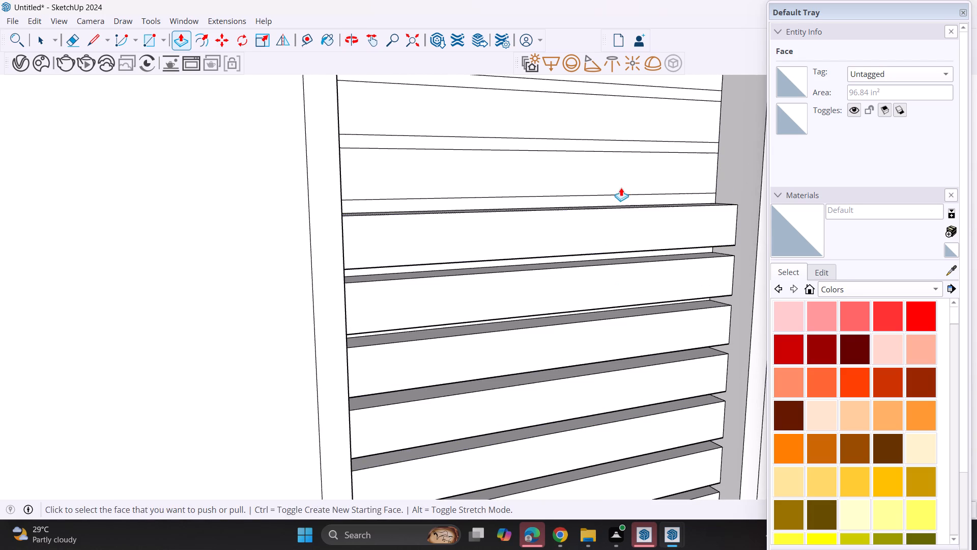
click(621, 182)
click(624, 170)
drag(633, 180, 635, 186)
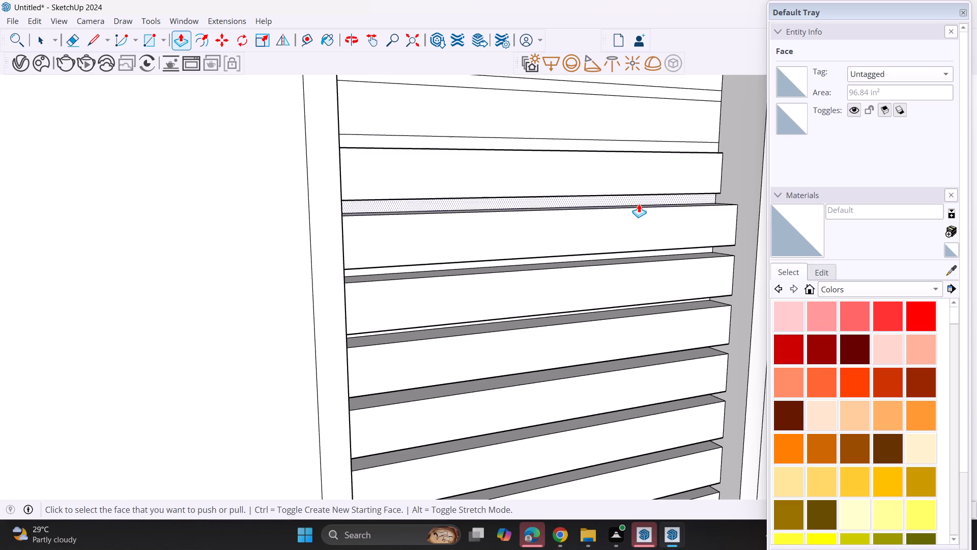
click(638, 183)
click(638, 231)
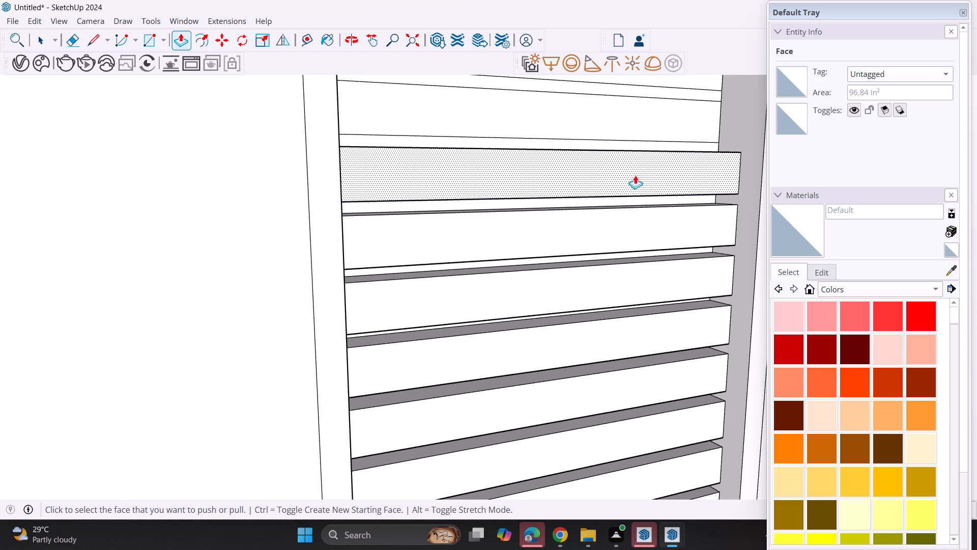
Continue up the recess, raising the next eight strips by the same Push/Pull distance.
shift+middle_drag(635, 175, 615, 321)
double_click(619, 266)
double_click(630, 218)
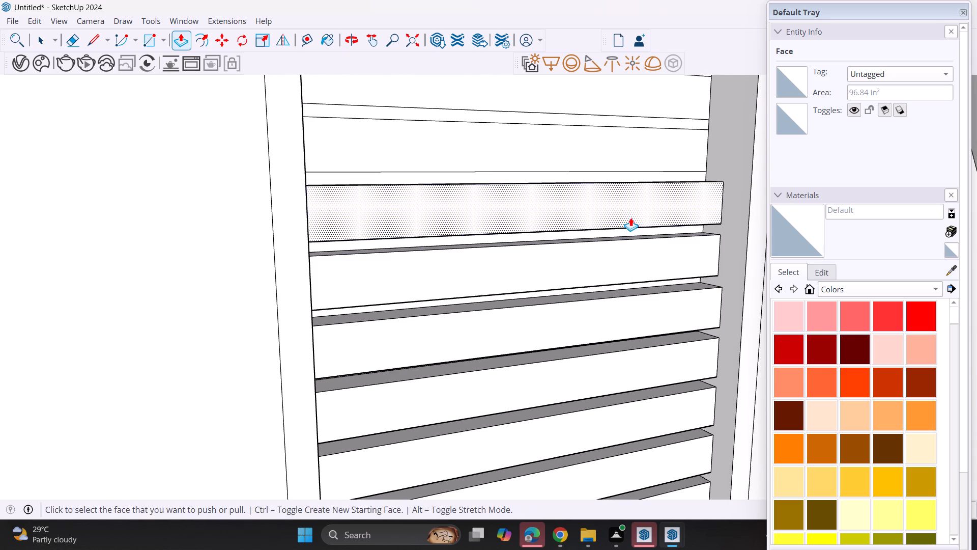
double_click(622, 160)
double_click(634, 99)
shift+middle_drag(634, 99, 620, 321)
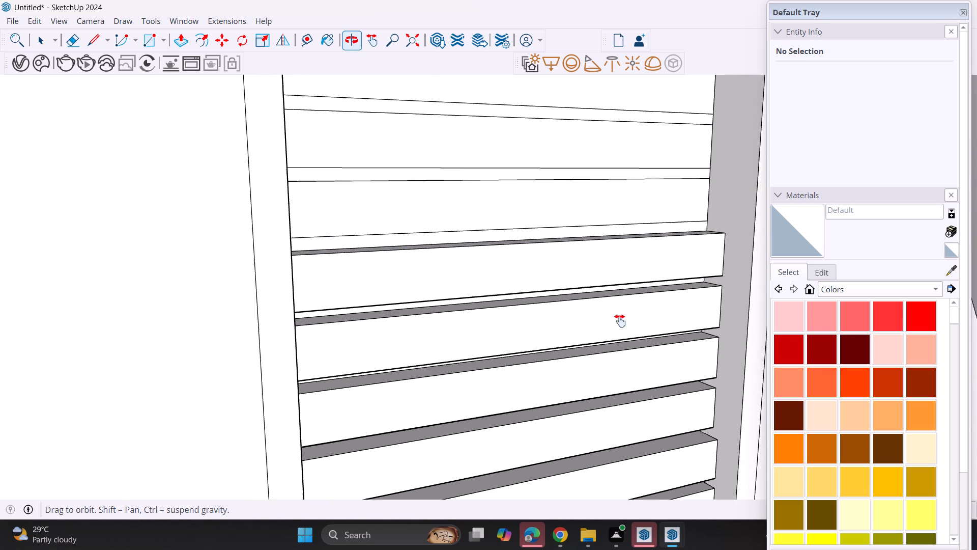
shift+middle_drag(620, 321, 613, 356)
double_click(610, 293)
double_click(613, 230)
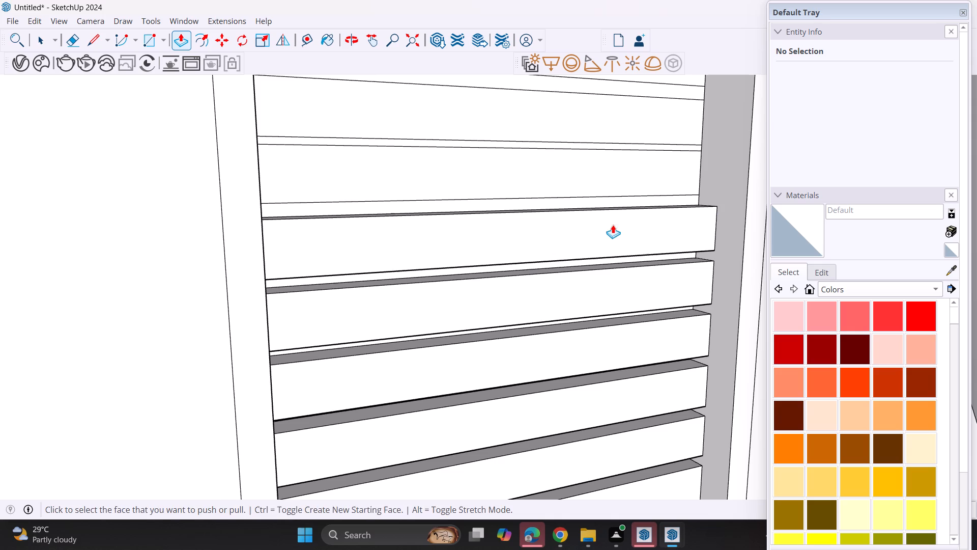
double_click(635, 154)
double_click(632, 113)
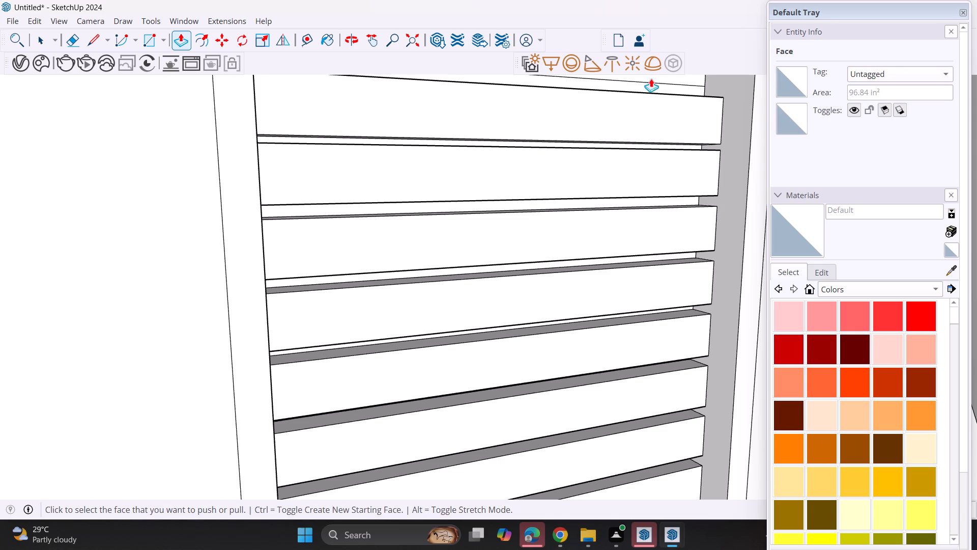
Raise the next five strips further up the recess, flush with the slats below them.
scroll(635, 137, down, 2)
middle_drag(633, 140, 625, 370)
double_click(636, 289)
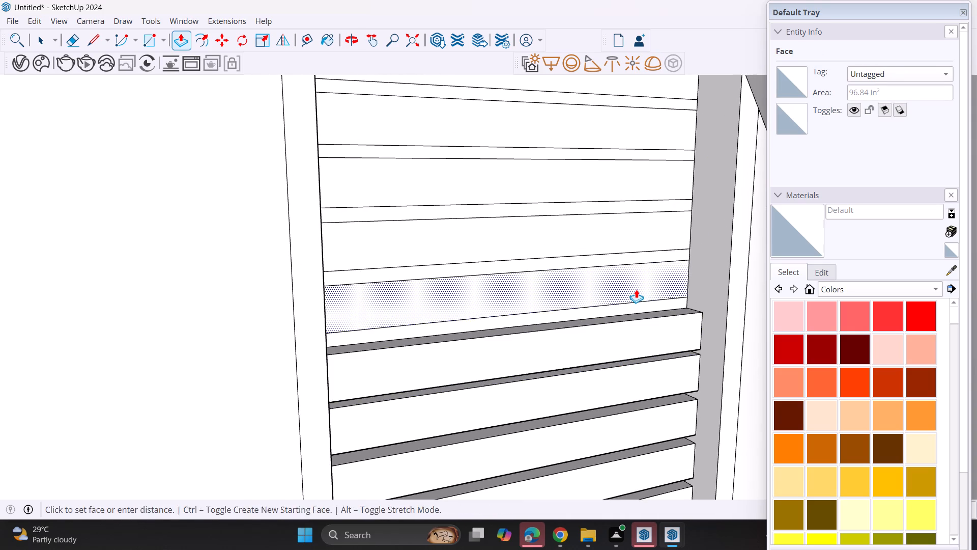
triple_click(638, 233)
click(652, 181)
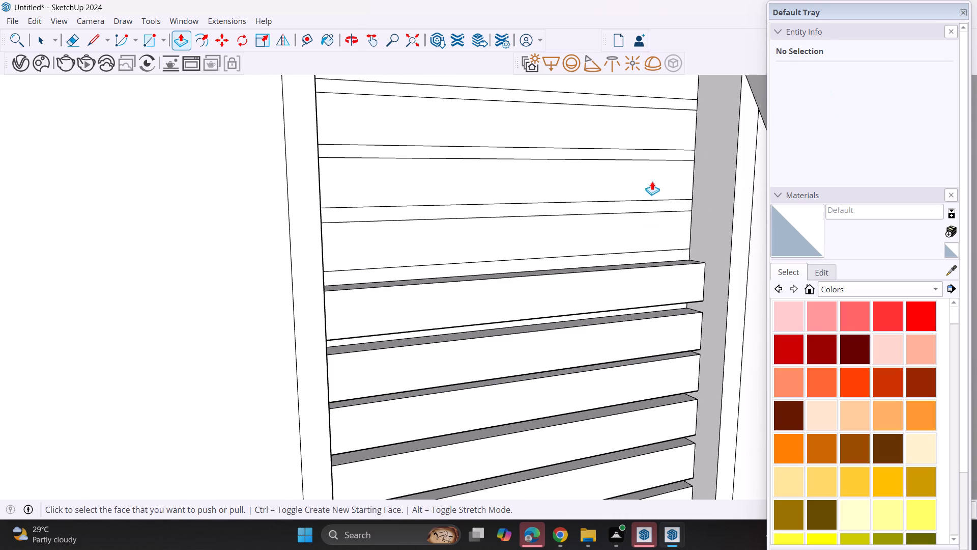
click(618, 241)
click(624, 292)
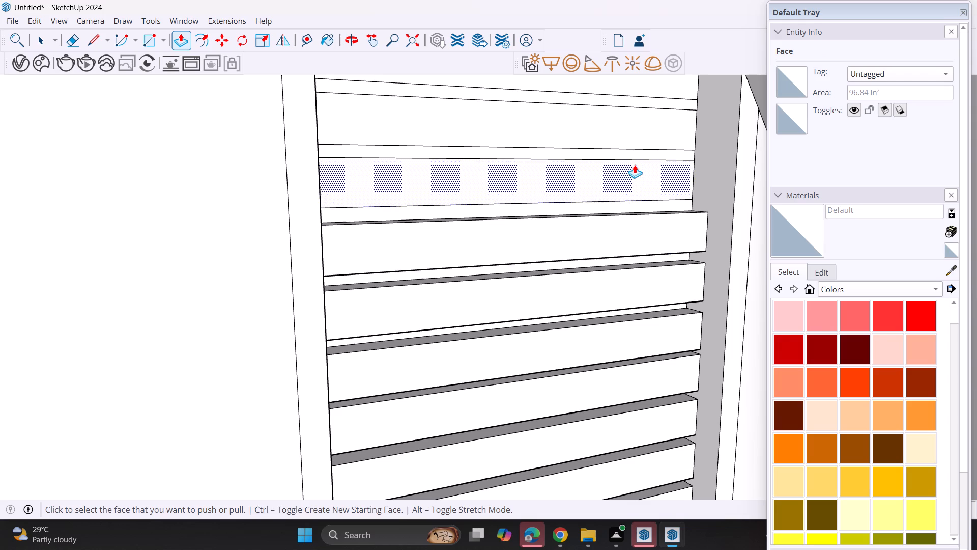
double_click(634, 167)
double_click(623, 116)
double_click(652, 84)
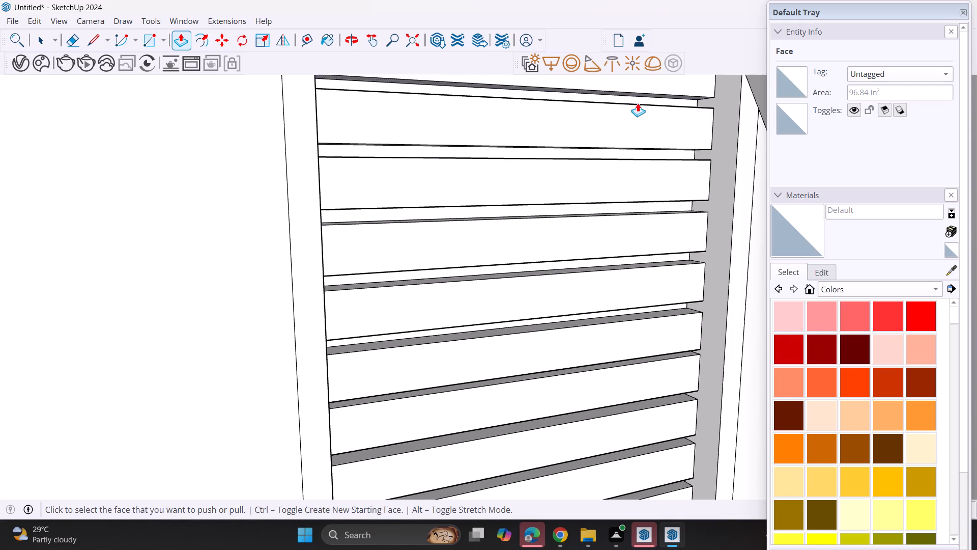
Repeat the Push/Pull on the next six strips, starting where the recess narrows along the roof slope.
scroll(623, 130, down, 3)
shift+middle_drag(623, 132, 616, 330)
double_click(575, 235)
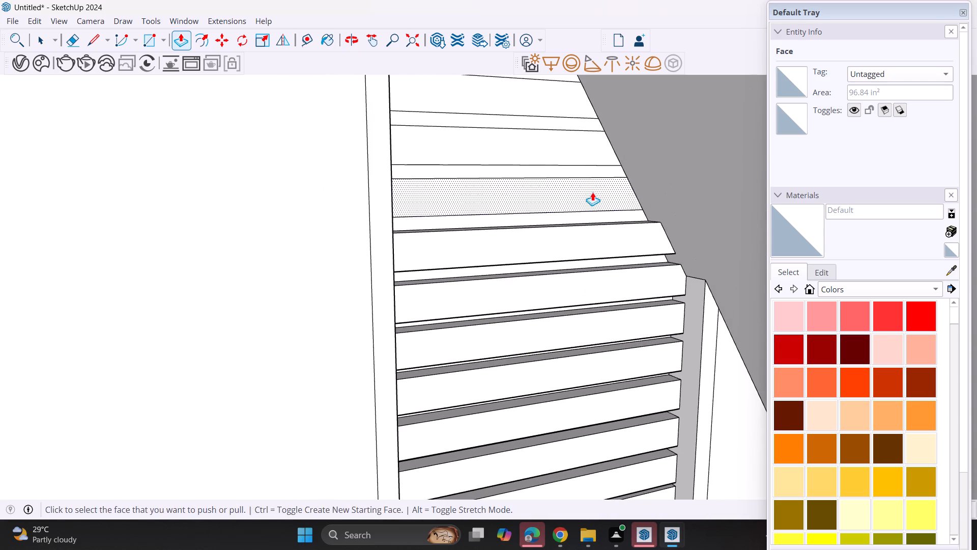
double_click(592, 190)
double_click(573, 160)
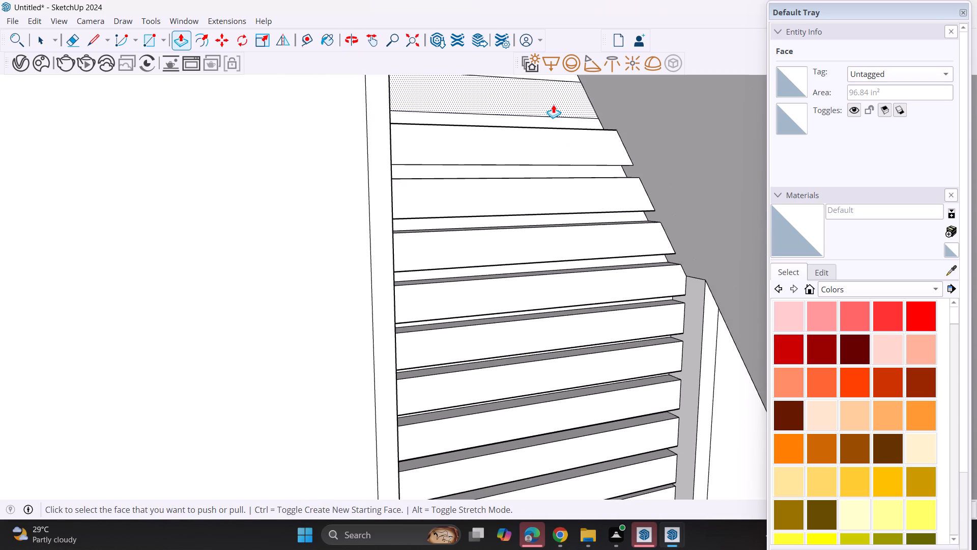
double_click(553, 104)
shift+middle_drag(553, 103, 581, 252)
double_click(528, 186)
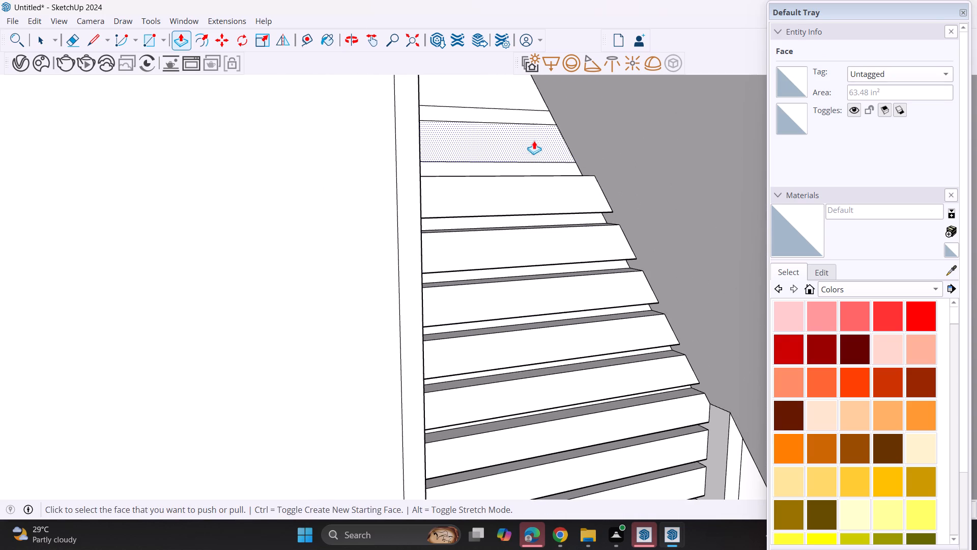
double_click(534, 140)
Raise the remaining shortened strips up to the recess's narrow peak by the same distance.
middle_drag(534, 138, 559, 279)
double_click(499, 227)
double_click(512, 162)
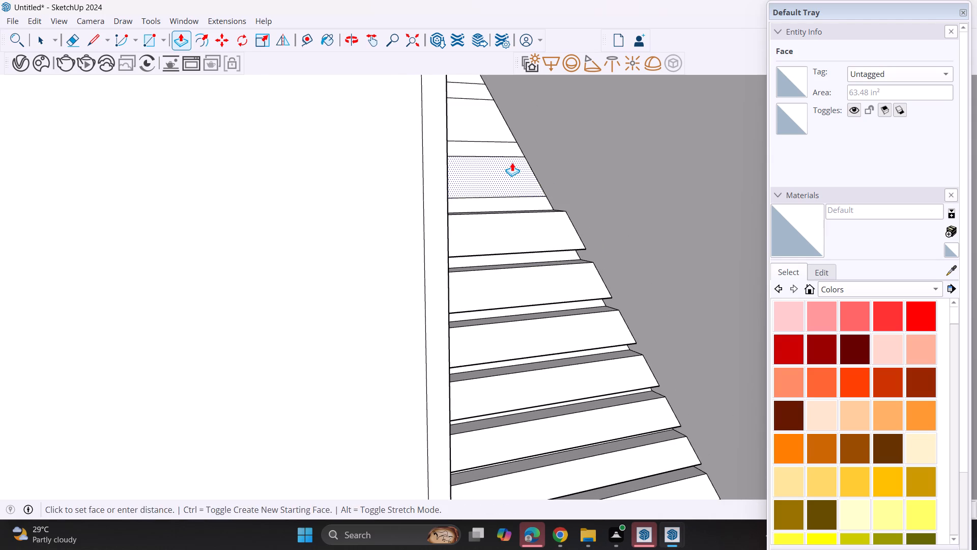
double_click(506, 125)
shift+middle_drag(506, 124, 528, 228)
click(497, 162)
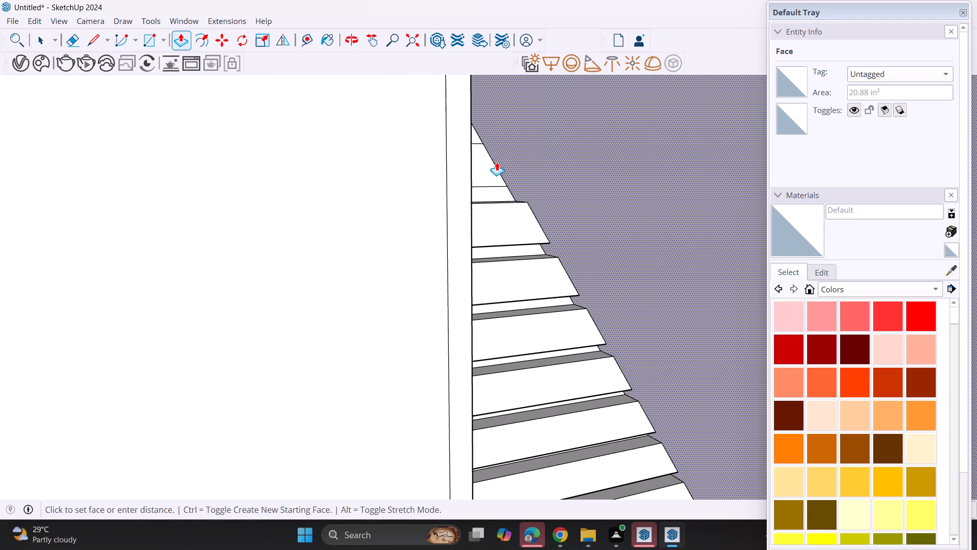
key(Escape)
double_click(488, 169)
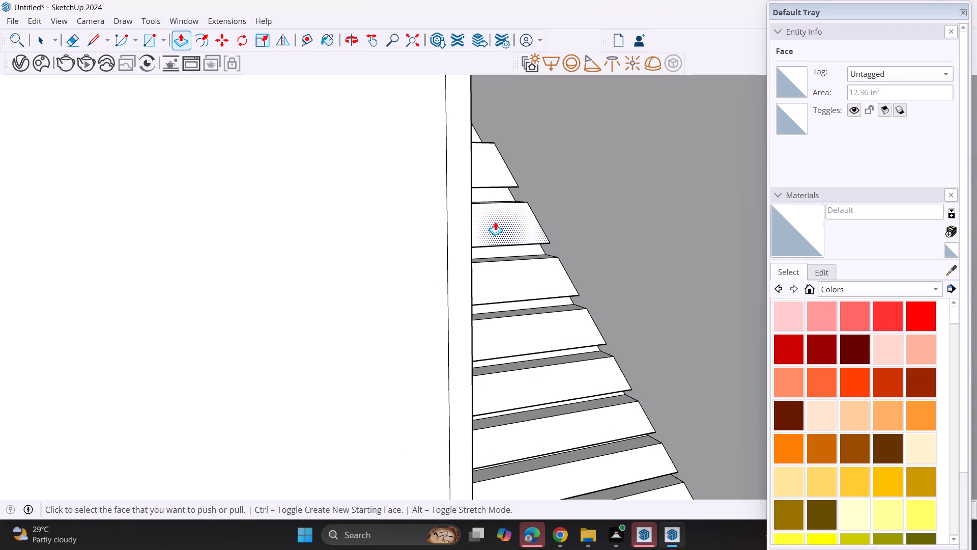
Push/Pull one narrow vertical border beside the slats slightly forward, and repeat the same distance on the opposite border.
scroll(495, 232, down, 6)
middle_drag(550, 318, 445, 289)
scroll(550, 318, up, 2)
scroll(430, 286, down, 17)
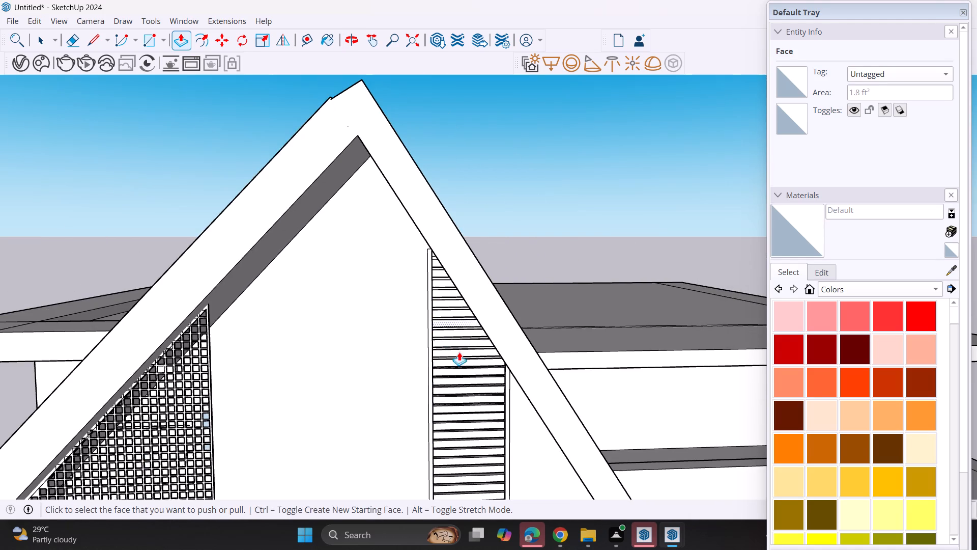
shift+middle_drag(468, 416, 471, 307)
scroll(455, 449, up, 4)
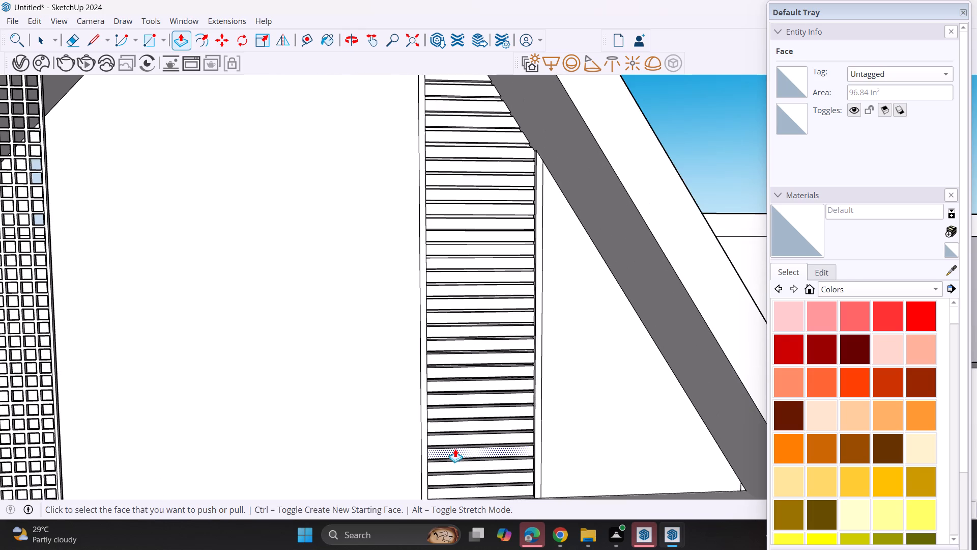
scroll(442, 459, up, 9)
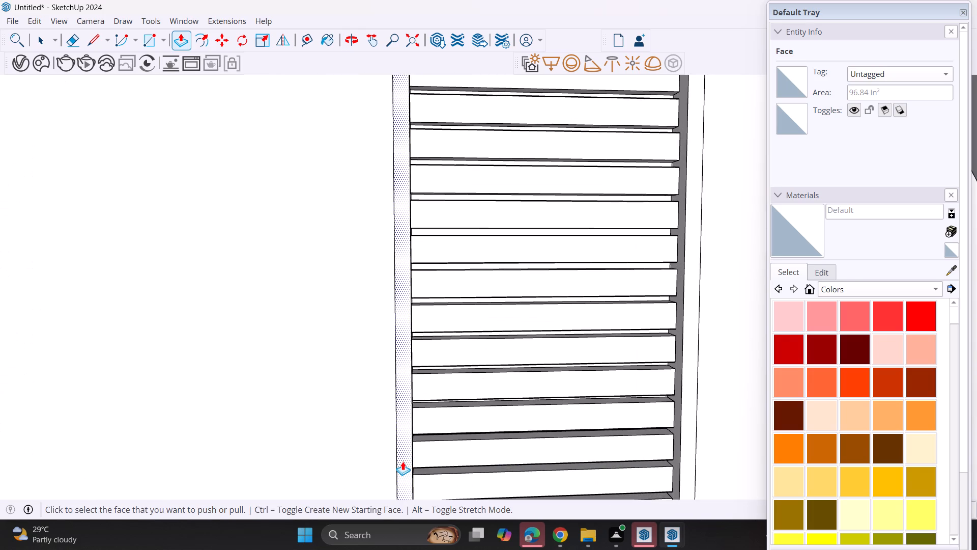
click(403, 461)
click(397, 466)
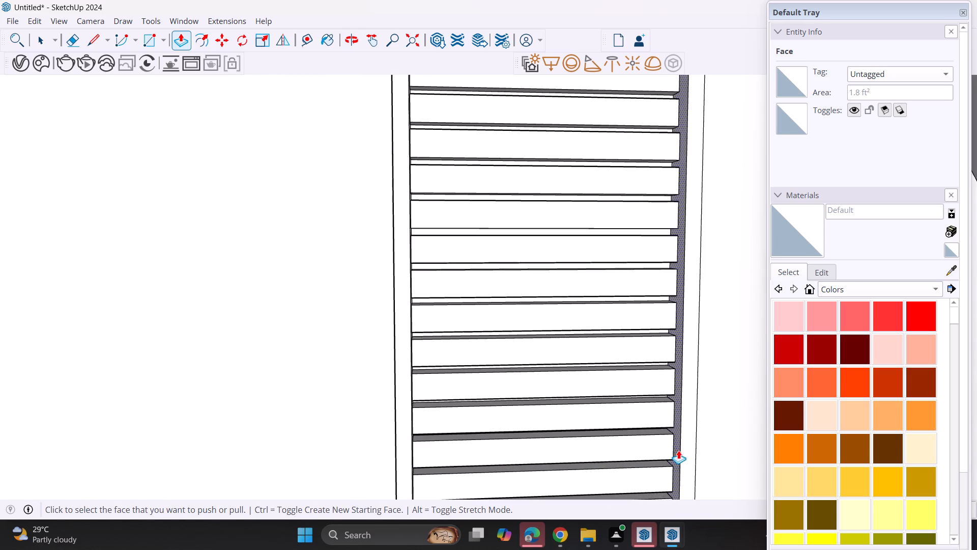
double_click(691, 455)
Draw lines outlining a narrow strip along the bottom of the roof's sloping inner face, level with the small corner edge.
scroll(668, 451, down, 14)
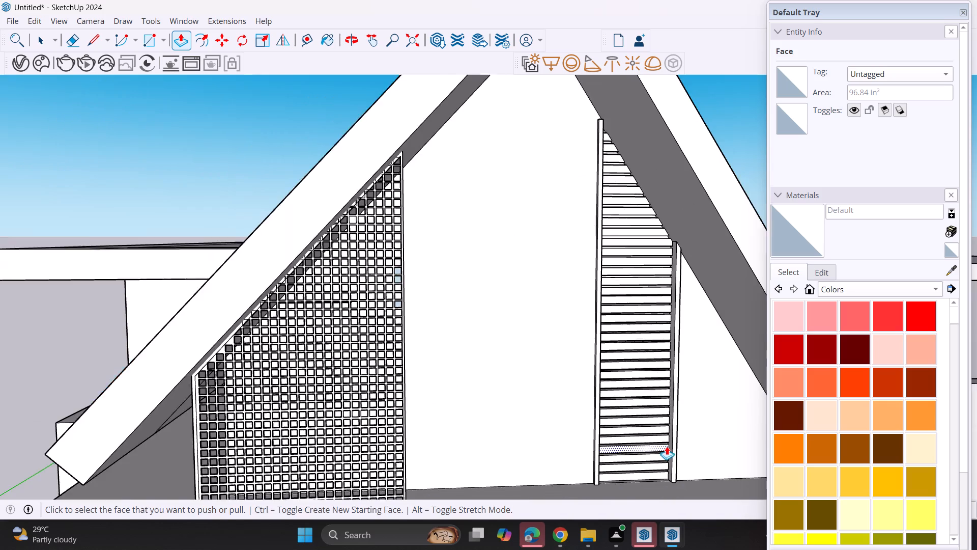
scroll(667, 446, down, 5)
middle_drag(653, 442, 509, 325)
middle_drag(508, 323, 746, 333)
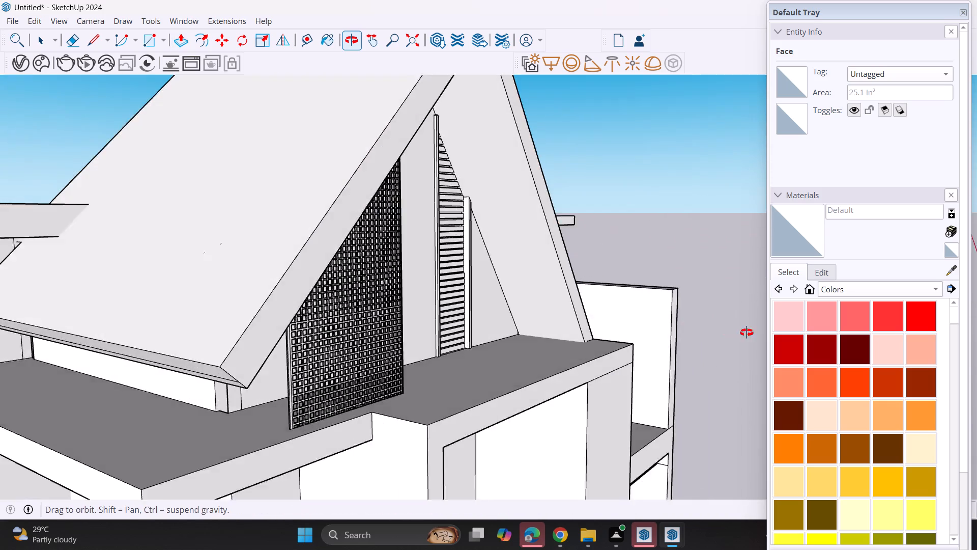
middle_drag(746, 333, 764, 331)
scroll(514, 340, up, 9)
scroll(546, 312, up, 9)
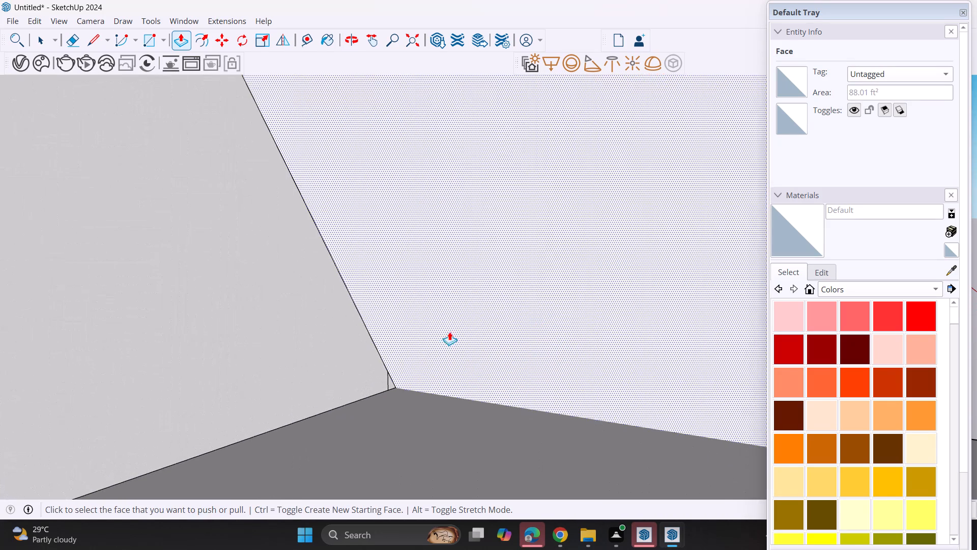
click(150, 43)
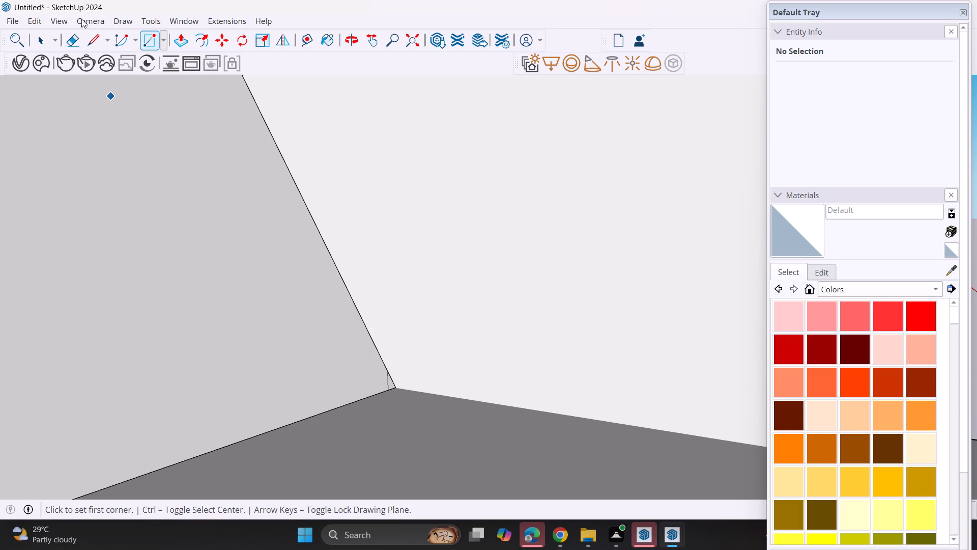
click(97, 39)
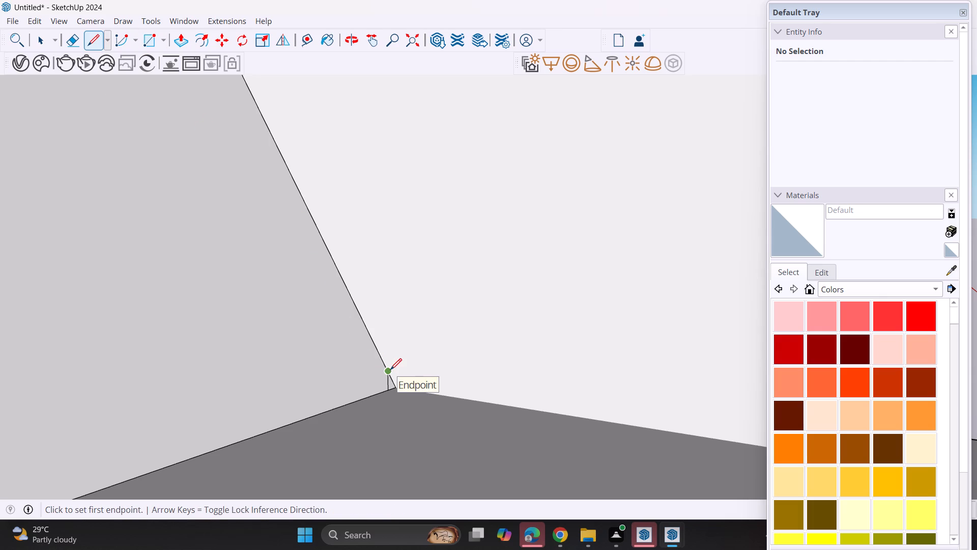
click(390, 370)
scroll(503, 374, down, 3)
shift+middle_drag(503, 373, 371, 260)
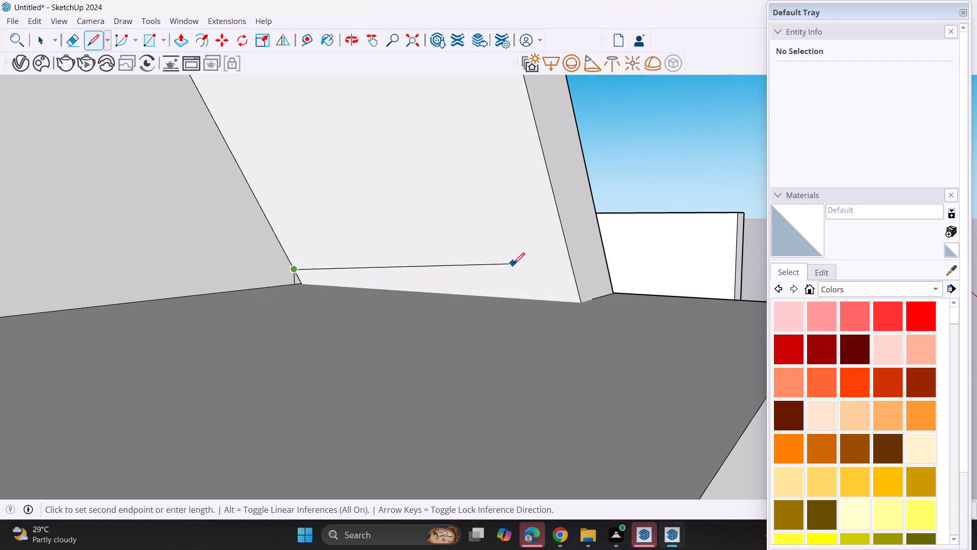
click(577, 291)
click(579, 301)
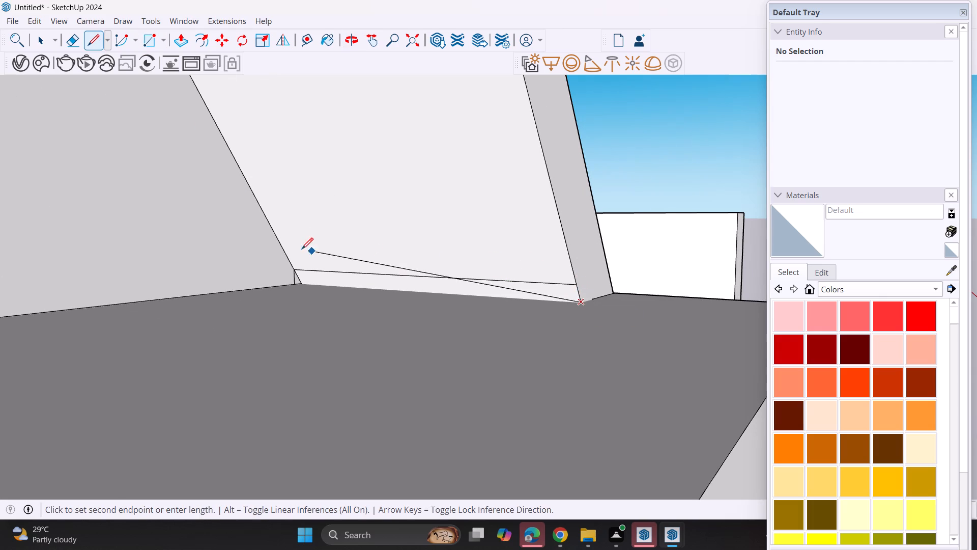
click(305, 285)
Copy the bottom strip up the roof's sloping inner face three times, leaving a narrow gap between strips.
key(space)
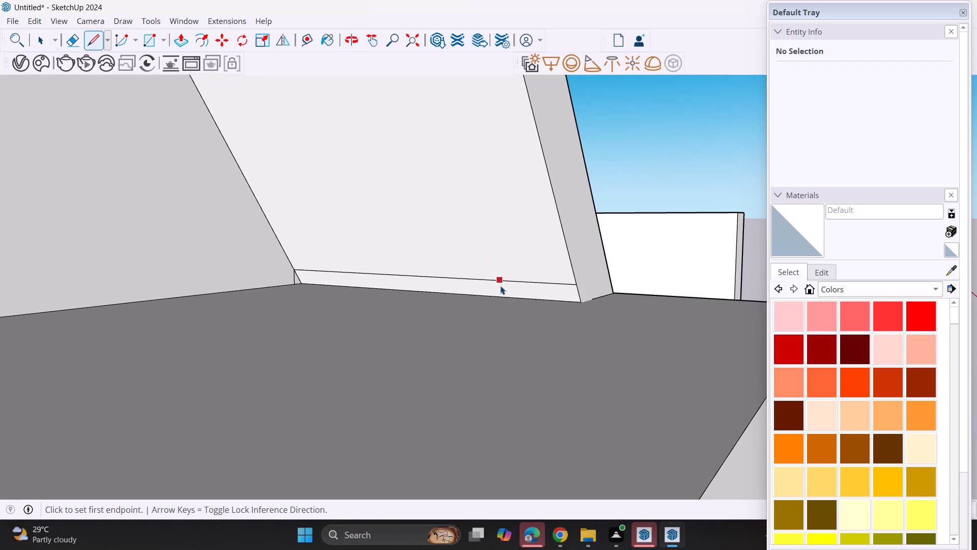
double_click(507, 289)
scroll(538, 296, up, 7)
key(m)
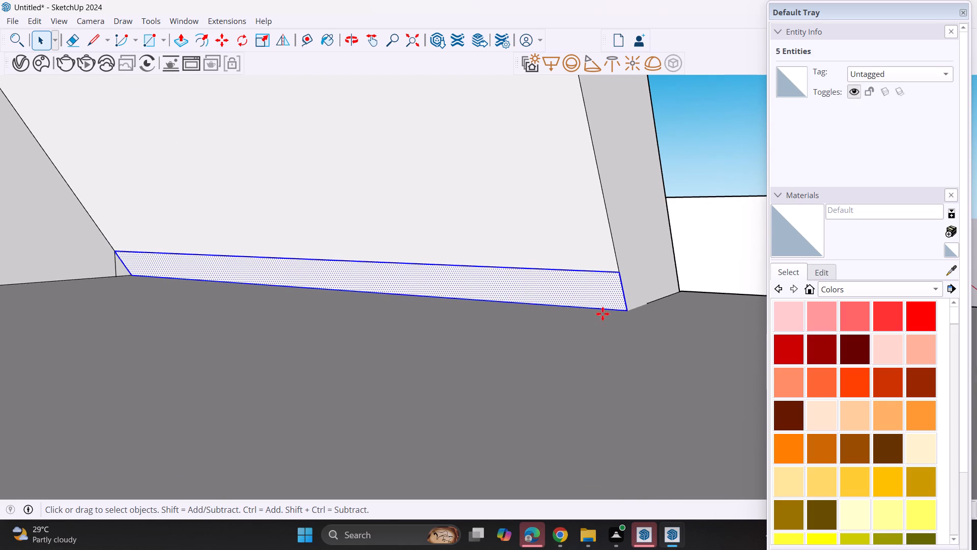
click(625, 315)
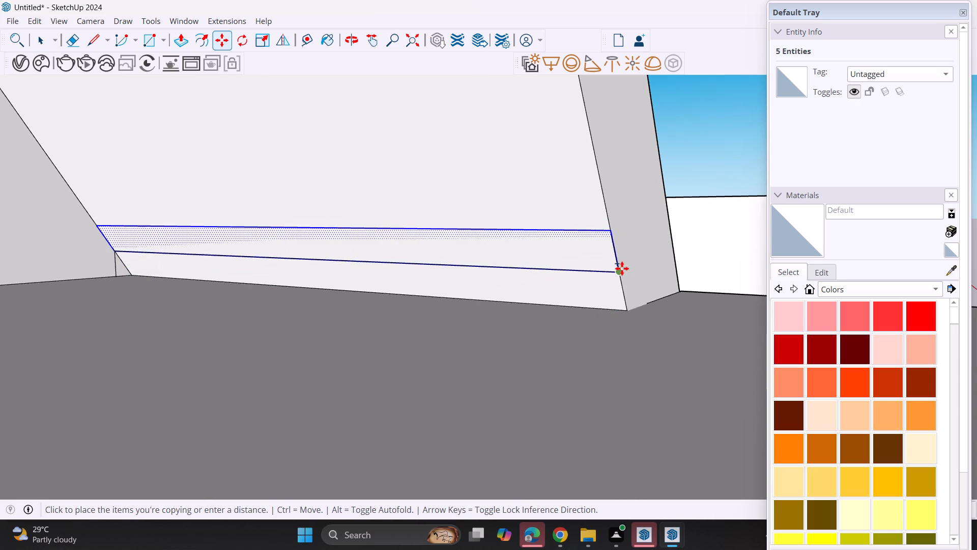
click(618, 259)
click(620, 274)
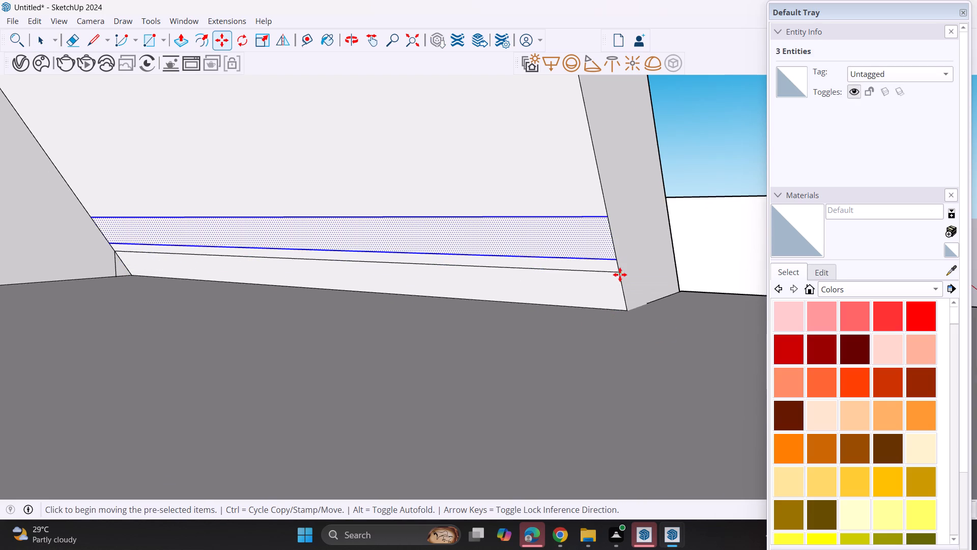
click(612, 217)
click(607, 223)
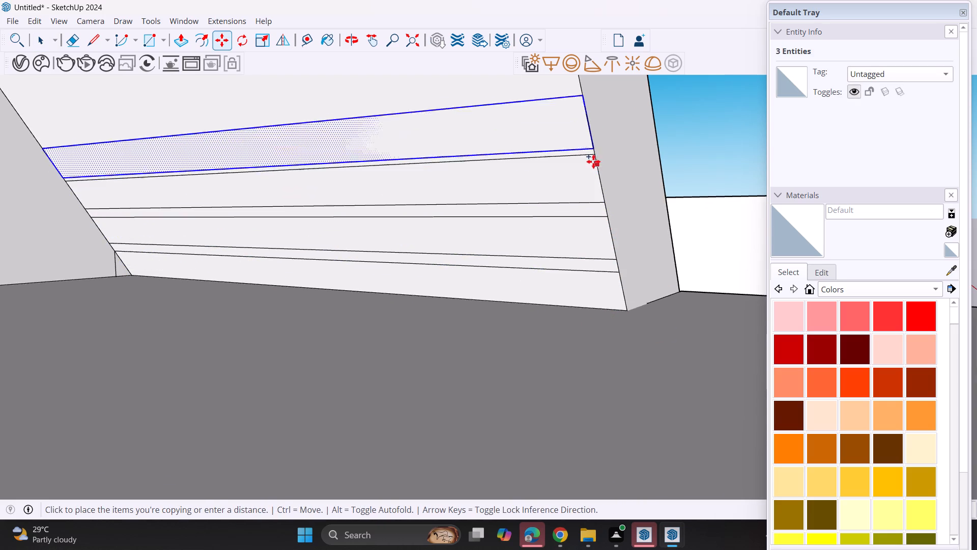
click(593, 149)
Add three more evenly spaced copies of the strip up the sloping inner face, keeping the same narrow gap.
scroll(592, 153, down, 4)
shift+middle_drag(591, 151, 598, 296)
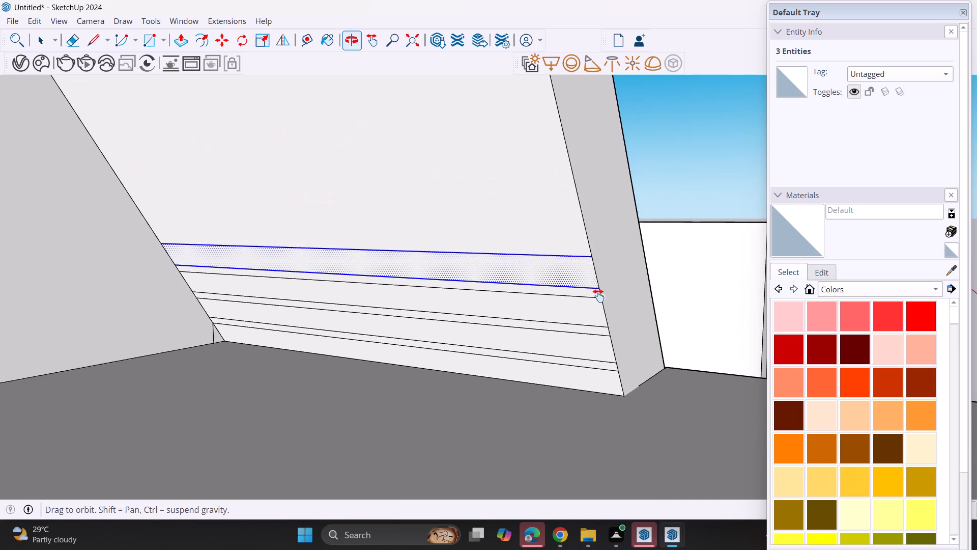
shift+middle_drag(598, 296, 598, 298)
click(604, 301)
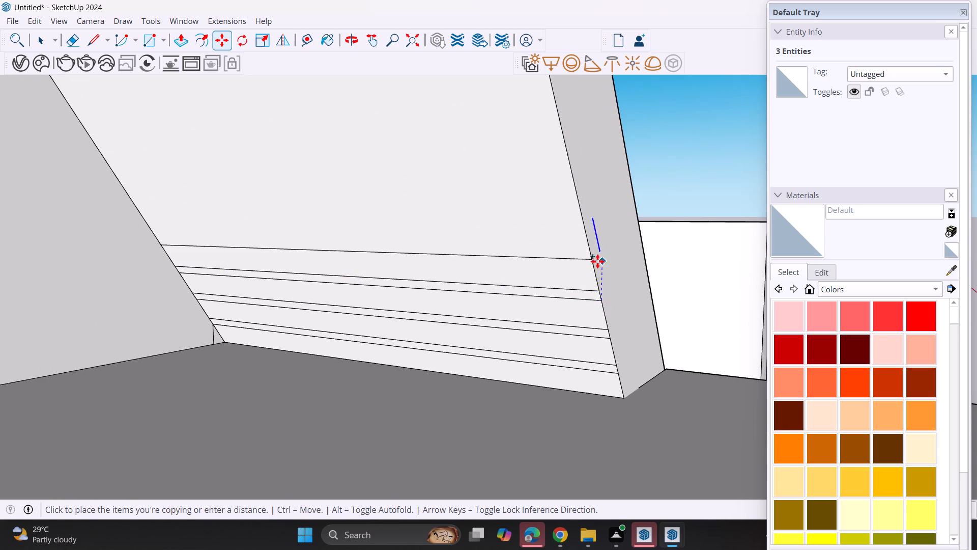
click(591, 261)
click(591, 261)
click(583, 215)
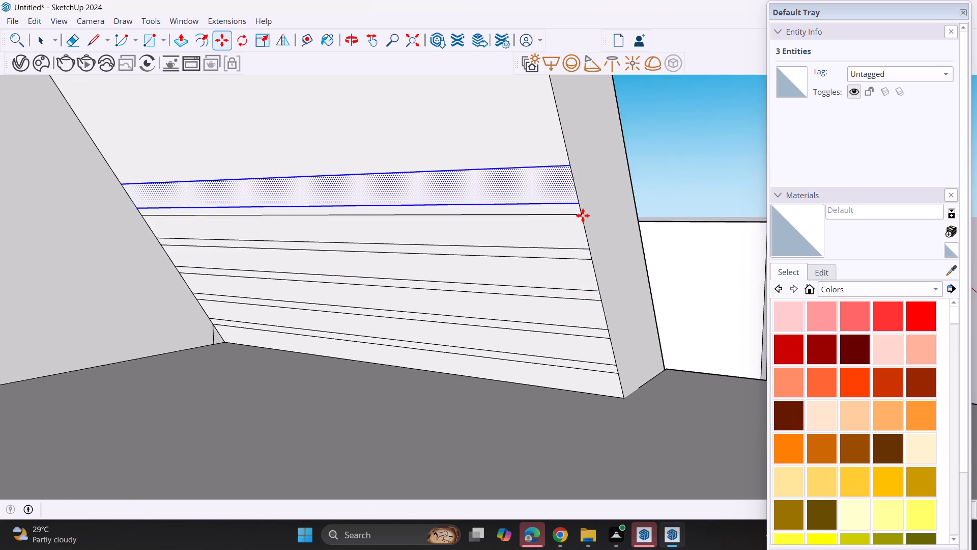
click(583, 213)
click(572, 169)
Continue the strip pattern up the roof's inner face with another three copies aligned to its sloping outer edge.
click(572, 161)
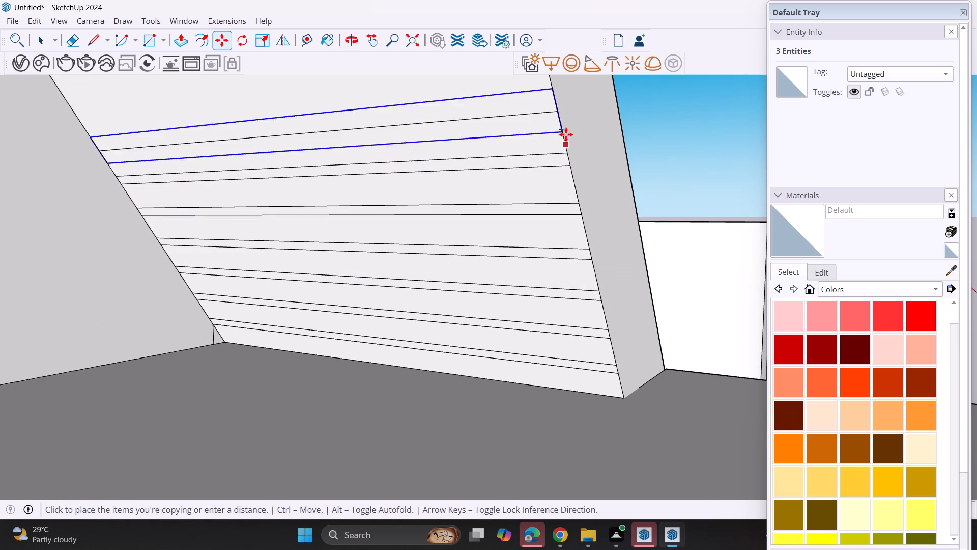
shift+middle_drag(564, 128, 586, 194)
click(580, 179)
click(581, 183)
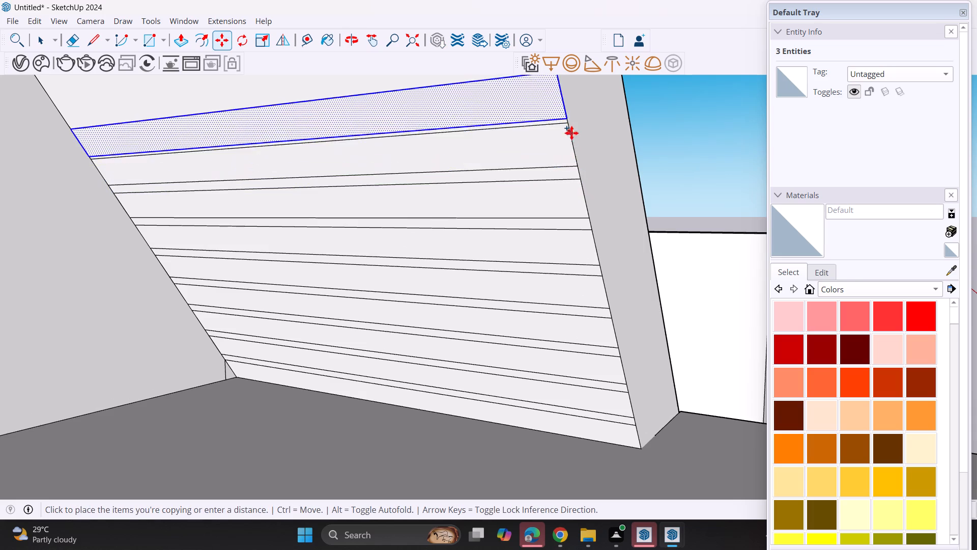
shift+middle_drag(571, 131, 596, 211)
click(594, 203)
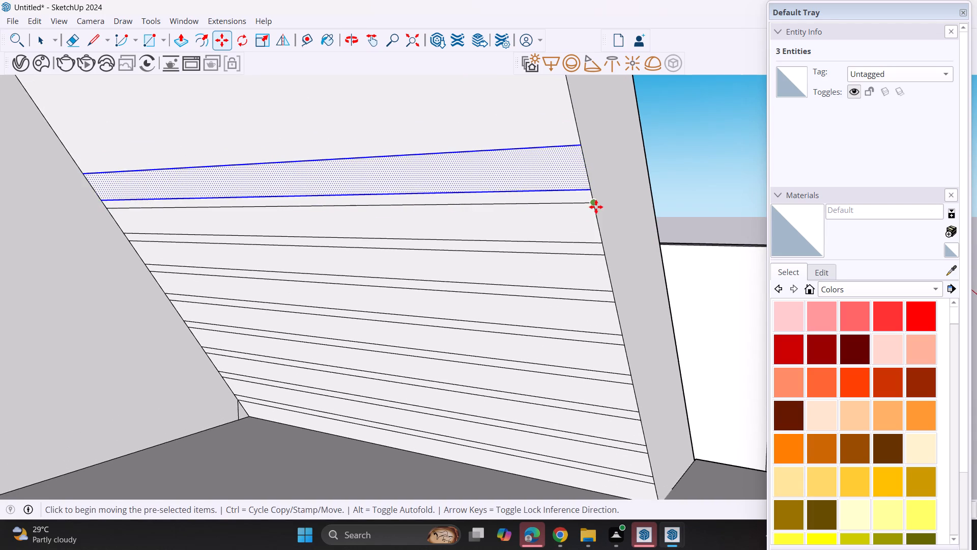
click(596, 207)
click(582, 147)
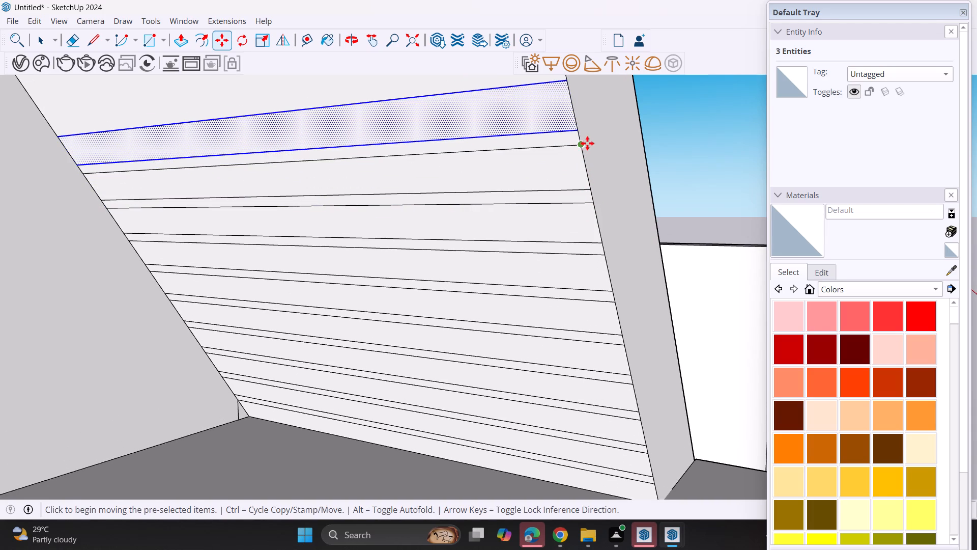
click(580, 147)
shift+middle_drag(574, 110, 592, 207)
click(584, 177)
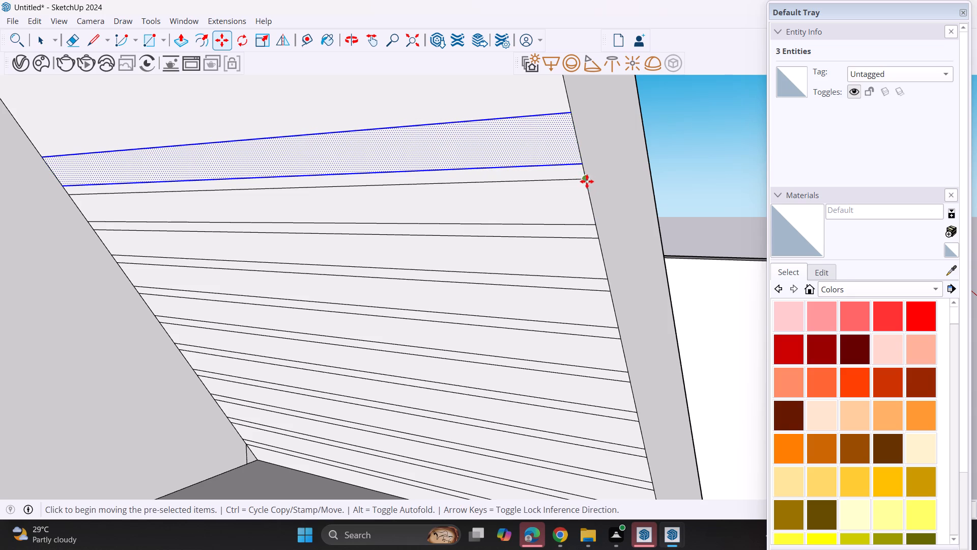
Reselect the uppermost strip and copy it up the slope two more times at the same spacing.
click(586, 181)
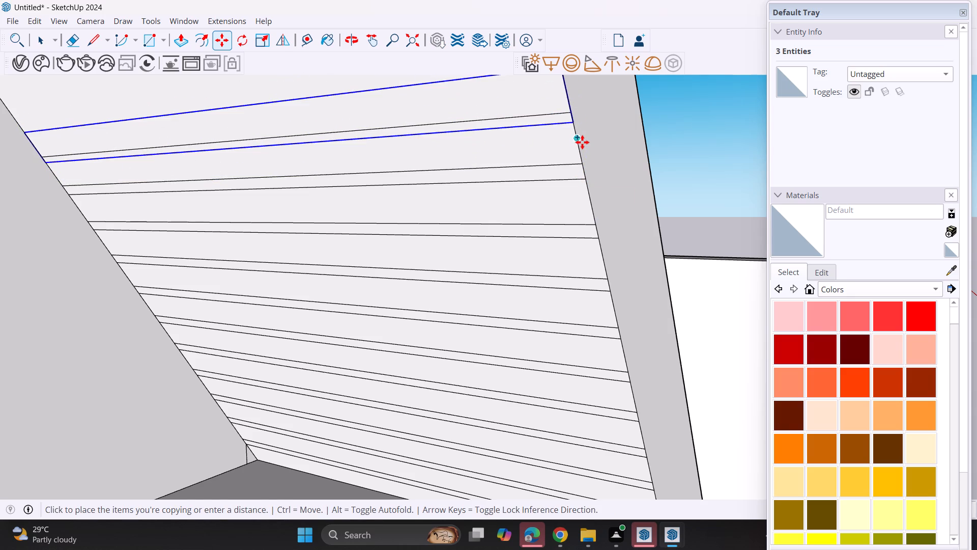
key(ctrl+z)
key(space)
double_click(564, 159)
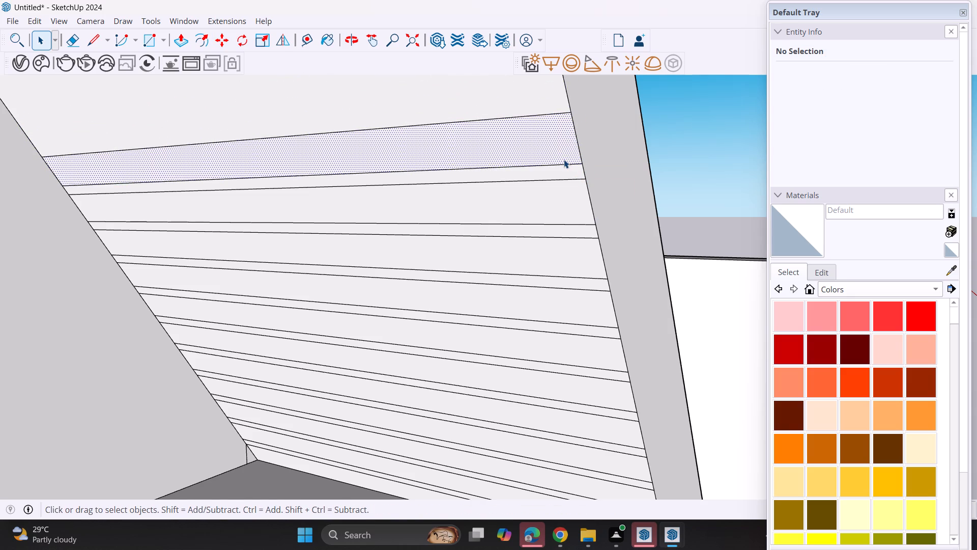
key(m)
click(584, 179)
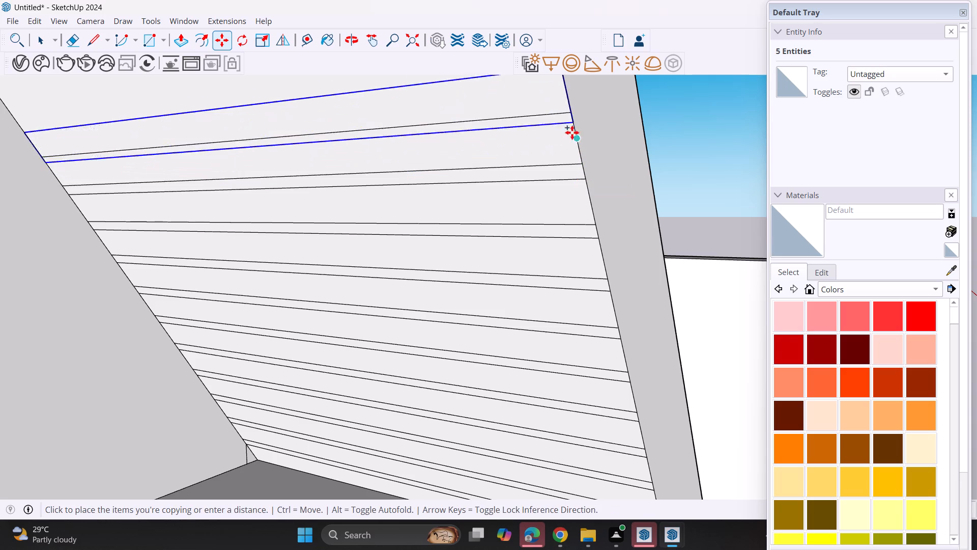
click(569, 112)
click(572, 112)
shift+middle_drag(572, 112, 607, 290)
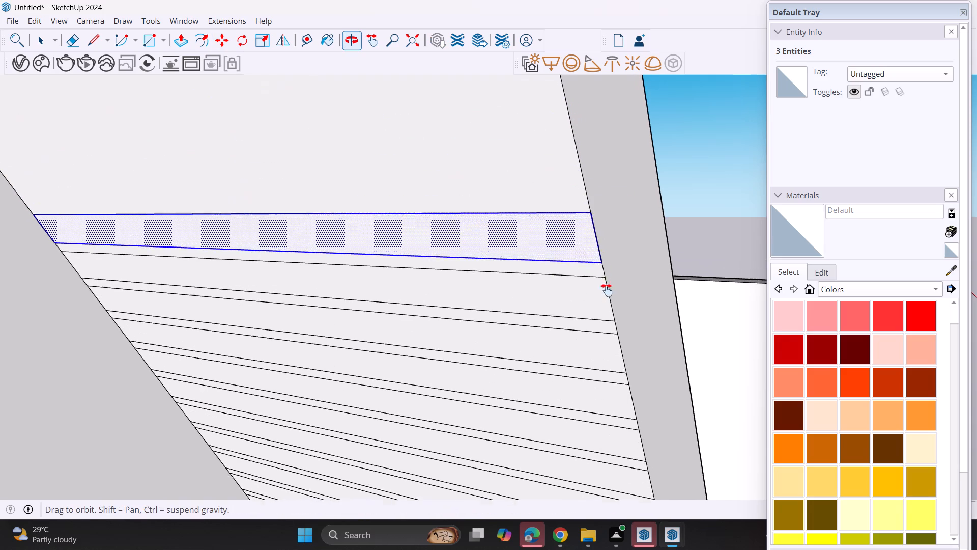
shift+middle_drag(607, 290, 607, 298)
click(592, 240)
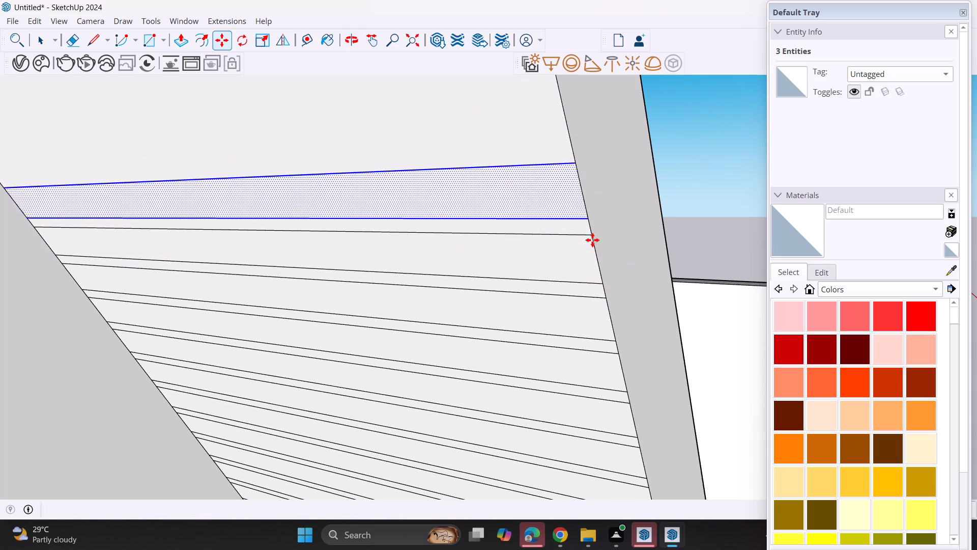
click(595, 236)
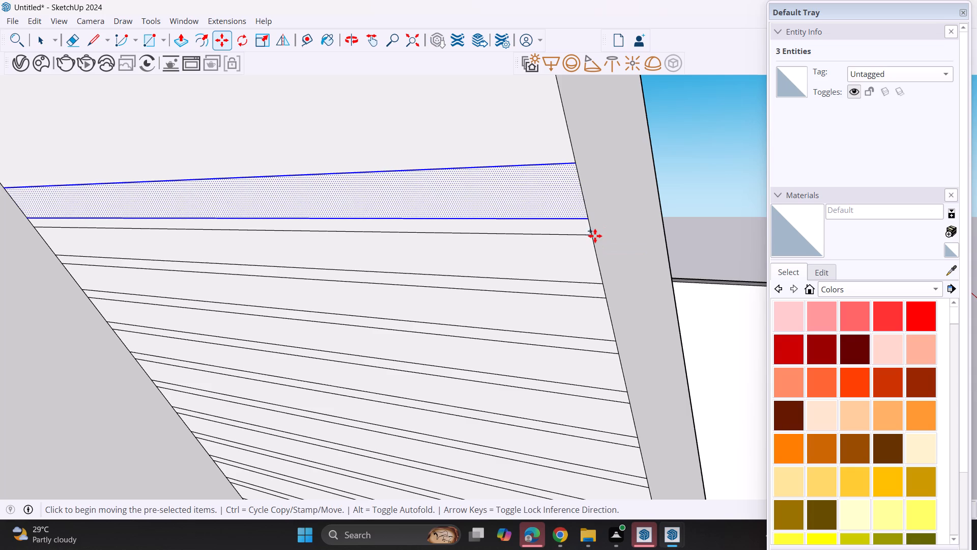
click(575, 167)
Place three further copies of the strip above the last one, spaced by matching edge endpoints.
click(579, 161)
shift+middle_drag(554, 105, 556, 111)
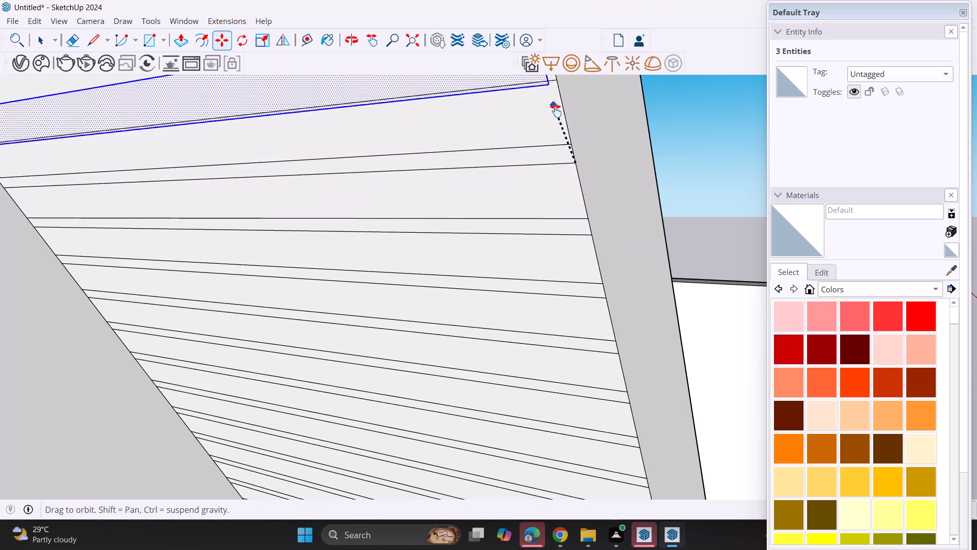
shift+middle_drag(556, 111, 590, 244)
click(589, 225)
click(596, 226)
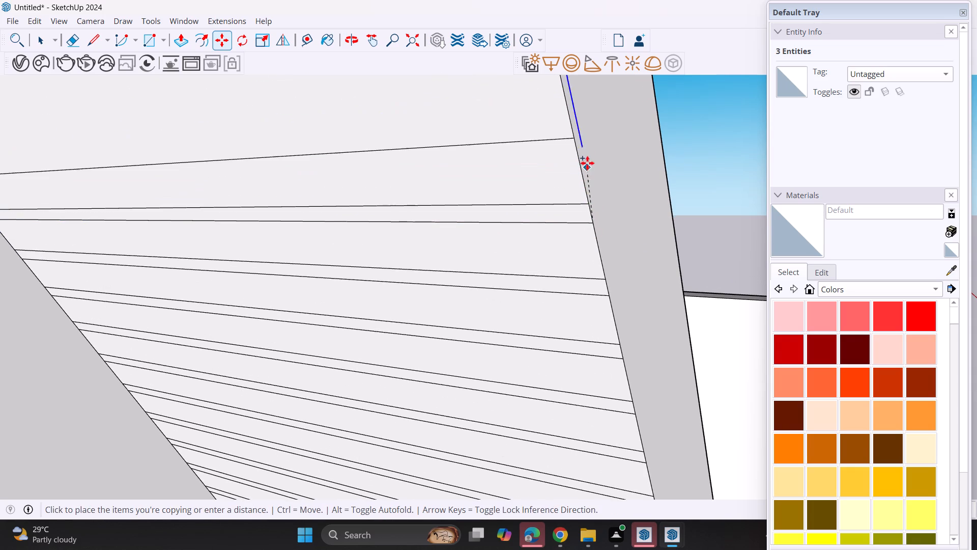
click(573, 138)
middle_drag(572, 132, 601, 287)
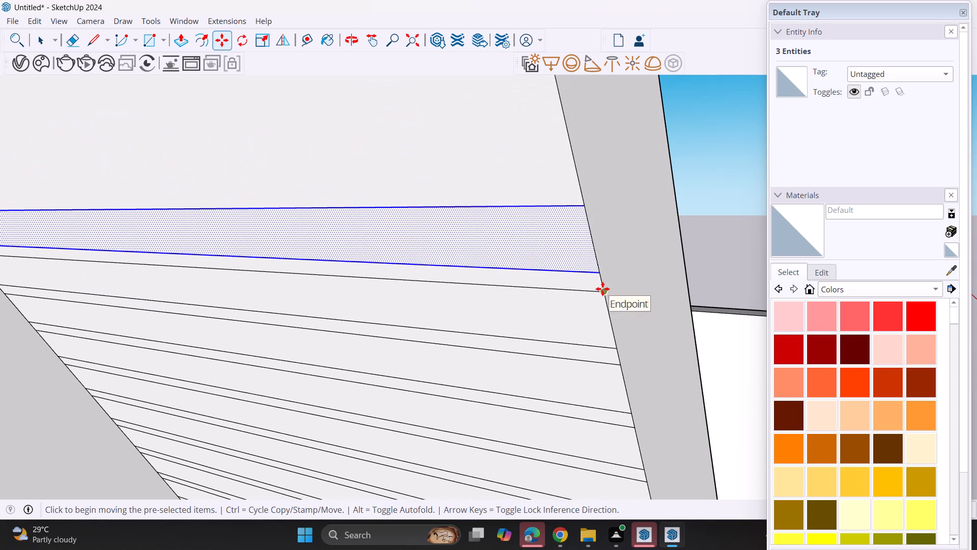
click(602, 289)
click(584, 210)
click(582, 203)
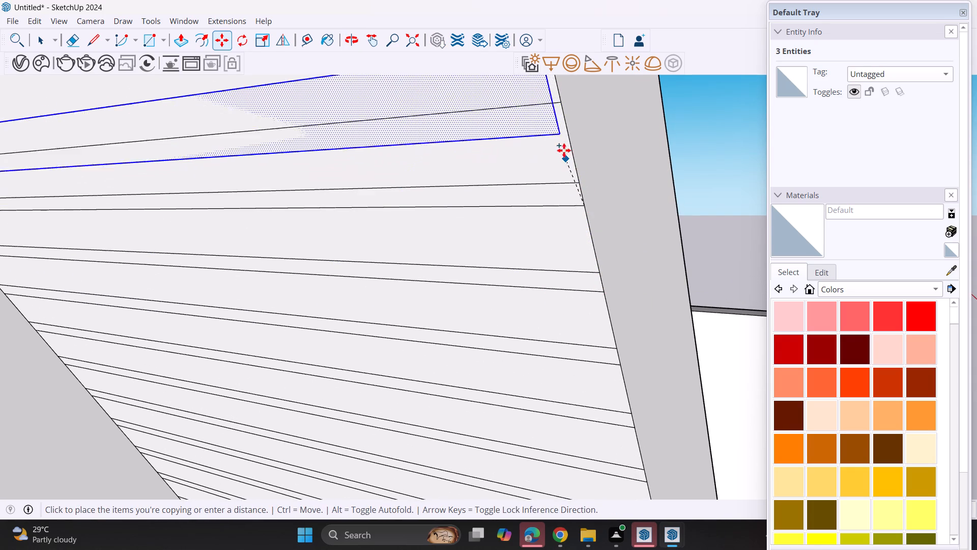
click(561, 100)
Place three more copies of the strip up the roof's inner face, matching endpoints along the outer sloping edge.
middle_drag(569, 136, 616, 323)
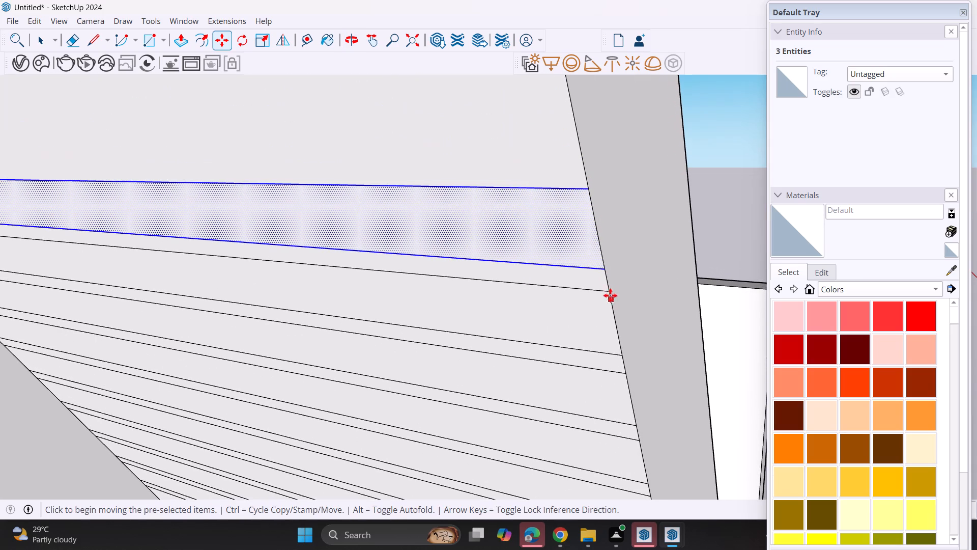
click(609, 293)
click(589, 190)
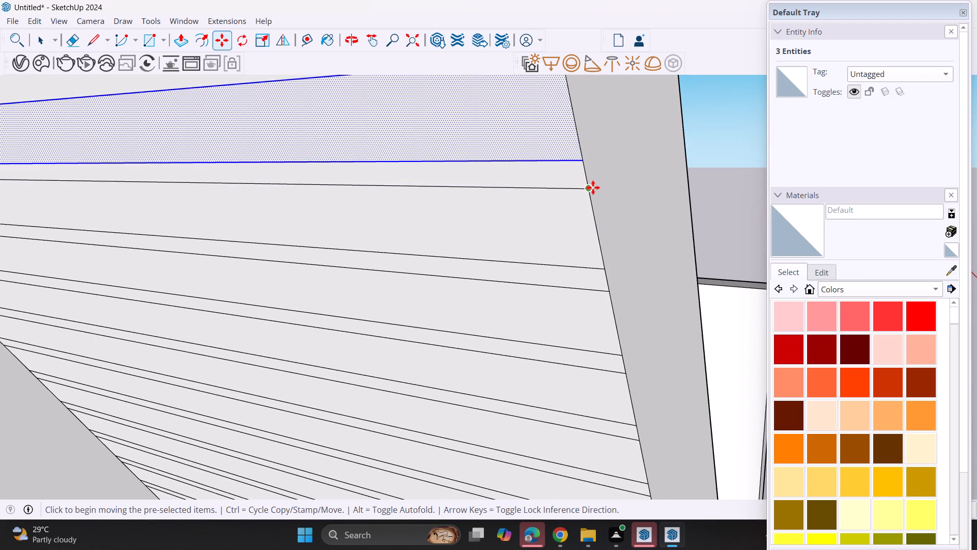
click(593, 187)
shift+middle_drag(581, 175, 609, 319)
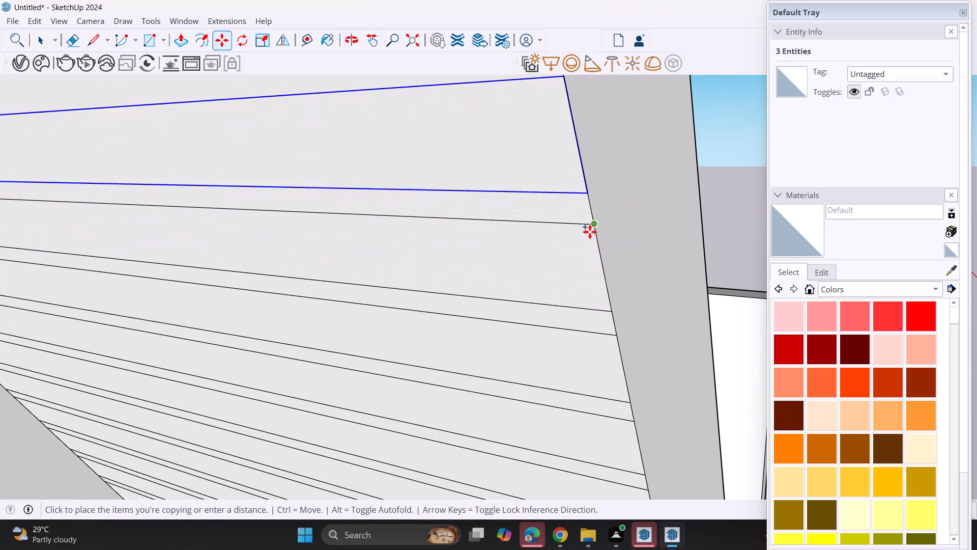
click(590, 223)
click(591, 224)
middle_drag(582, 186, 615, 356)
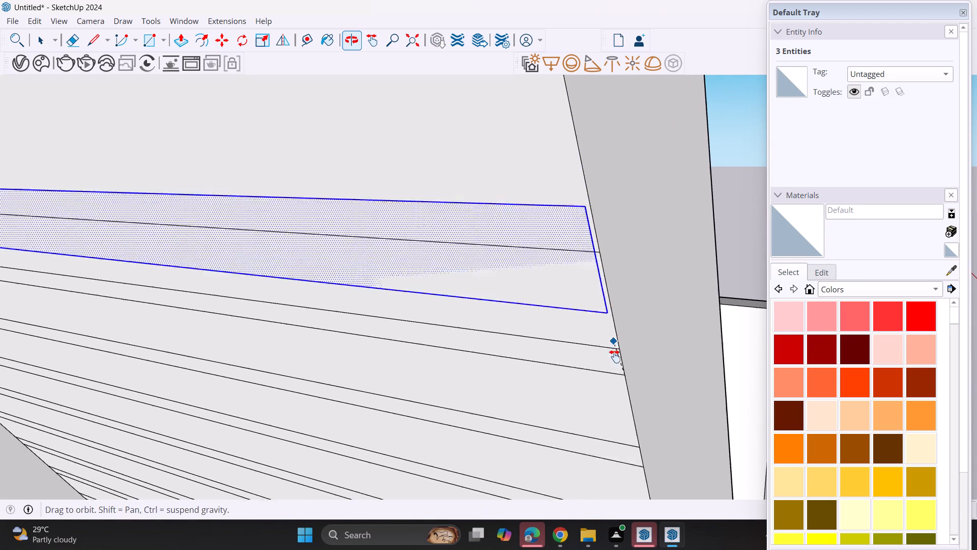
middle_drag(615, 356, 615, 362)
click(597, 269)
Copy the uppermost strip twice more up the slope, keeping the same narrow gap between strips.
click(601, 275)
shift+middle_drag(603, 221, 606, 230)
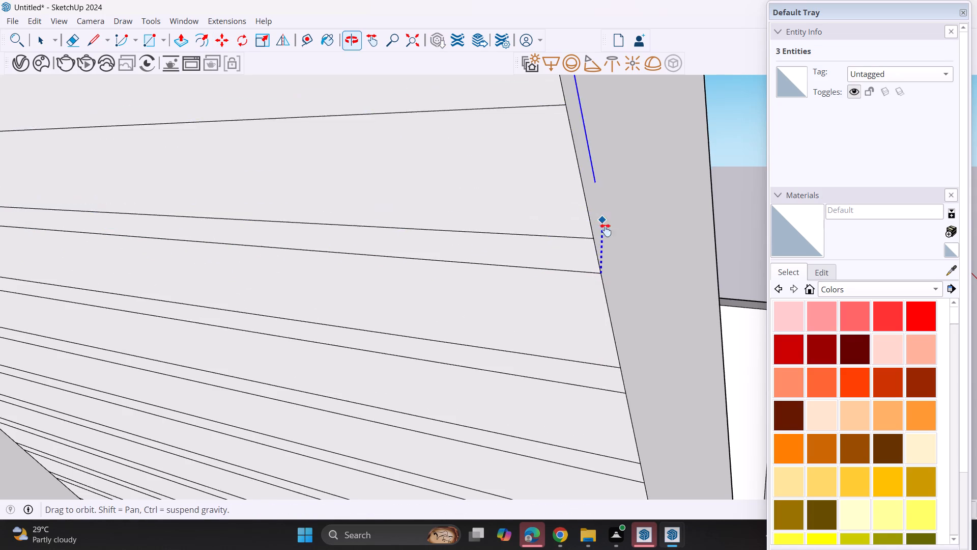
shift+middle_drag(606, 230, 628, 374)
click(591, 287)
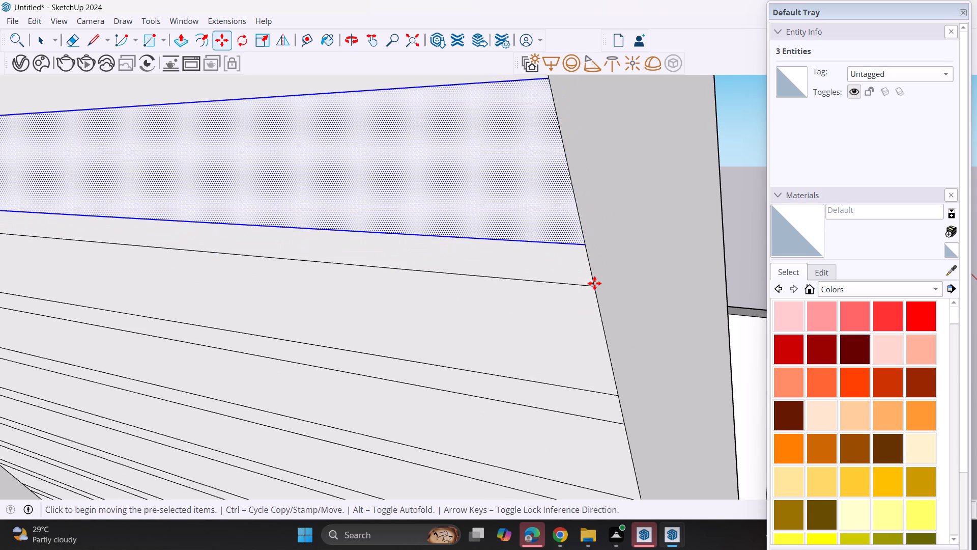
click(593, 285)
middle_drag(593, 285, 617, 413)
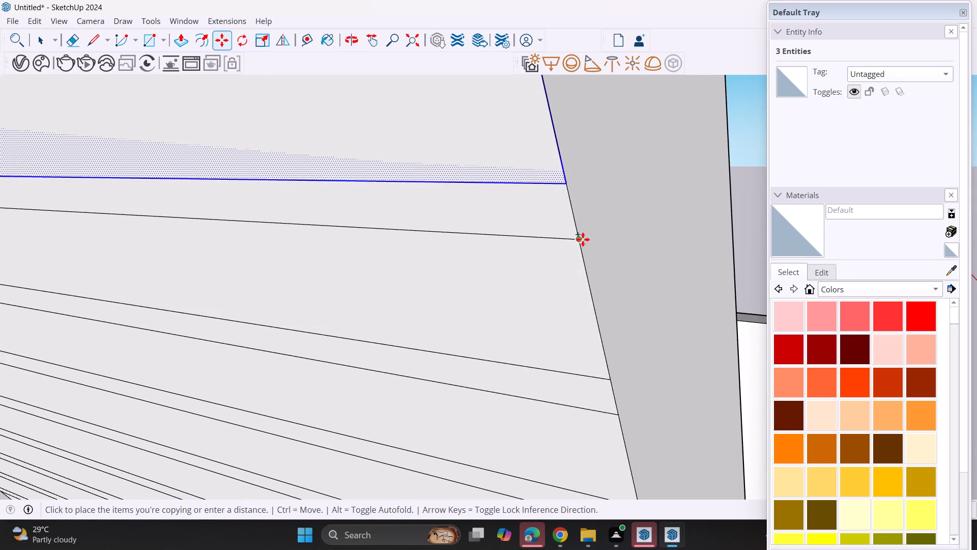
click(583, 239)
Add two further strip copies above the uppermost one, snapped to the edge endpoints on the inner face's outer side.
scroll(583, 239, down, 20)
scroll(583, 239, down, 2)
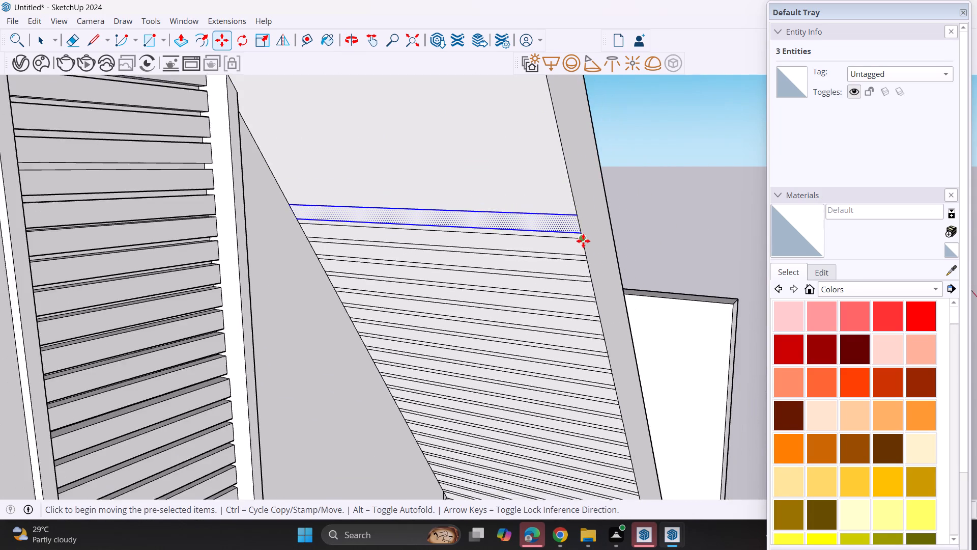
scroll(583, 241, down, 8)
middle_drag(586, 270, 512, 214)
middle_drag(527, 252, 525, 241)
scroll(527, 252, up, 1)
scroll(578, 199, up, 7)
scroll(546, 229, up, 3)
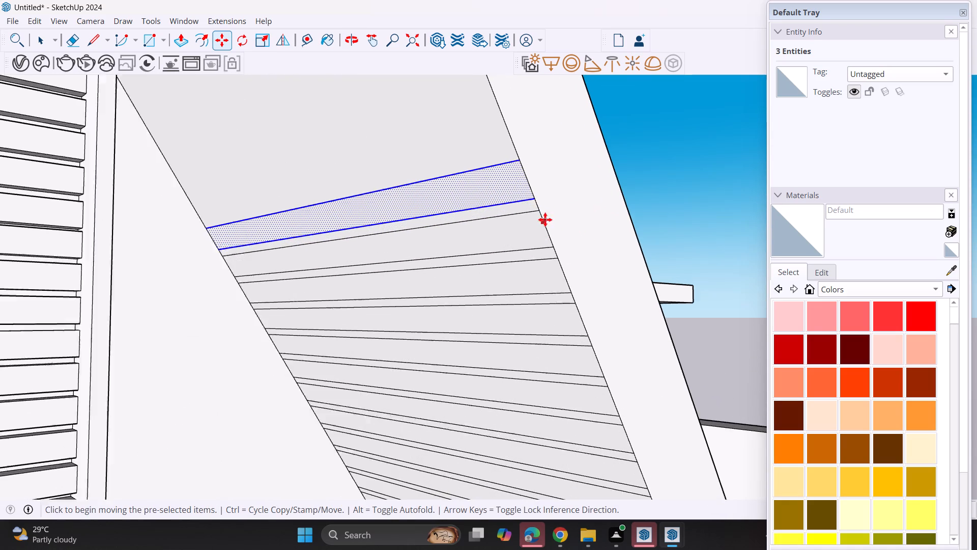
scroll(545, 219, up, 1)
click(534, 216)
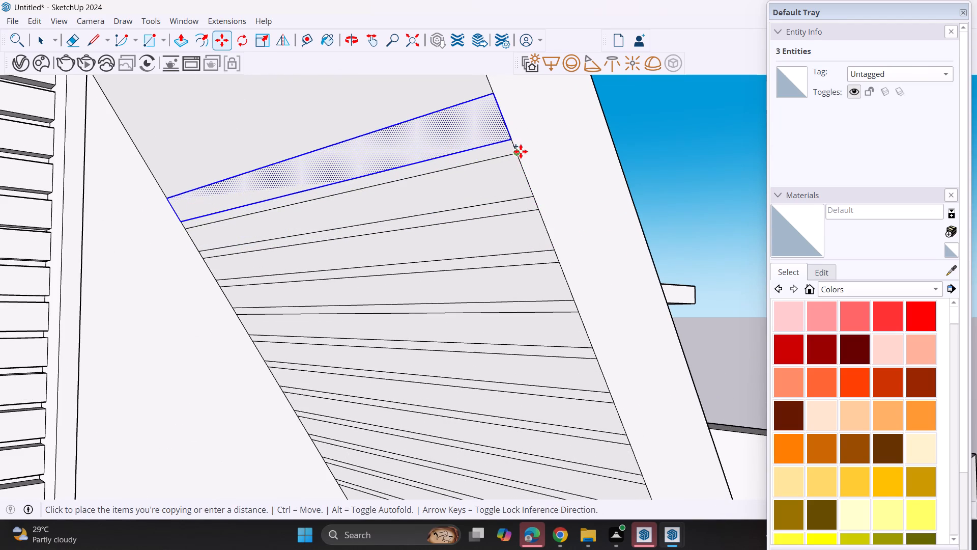
click(521, 149)
click(517, 156)
shift+middle_drag(513, 121, 559, 253)
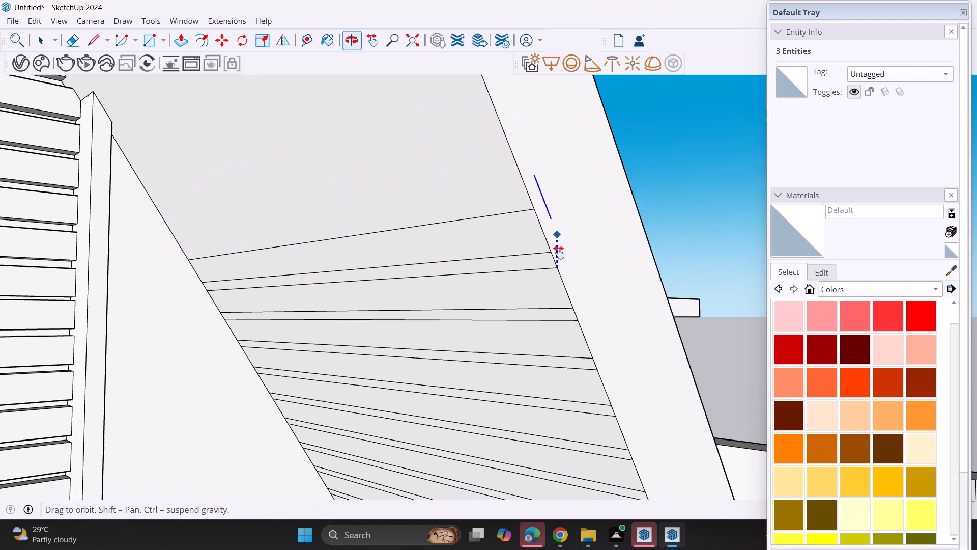
shift+middle_drag(559, 253, 561, 260)
click(541, 239)
Continue the strip pattern with four more evenly spaced copies, up to the top of the post beside the slats.
click(544, 232)
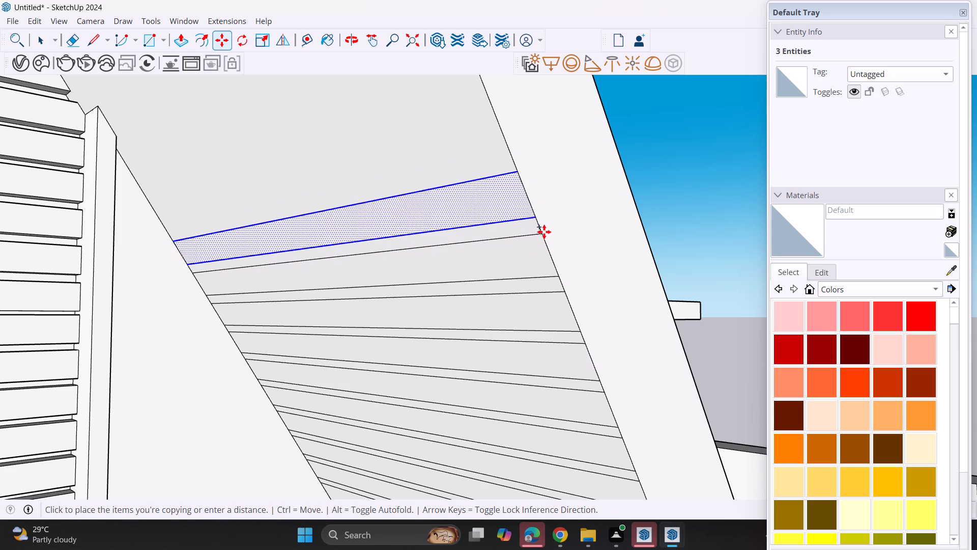
shift+middle_drag(524, 186, 548, 264)
click(538, 241)
click(540, 250)
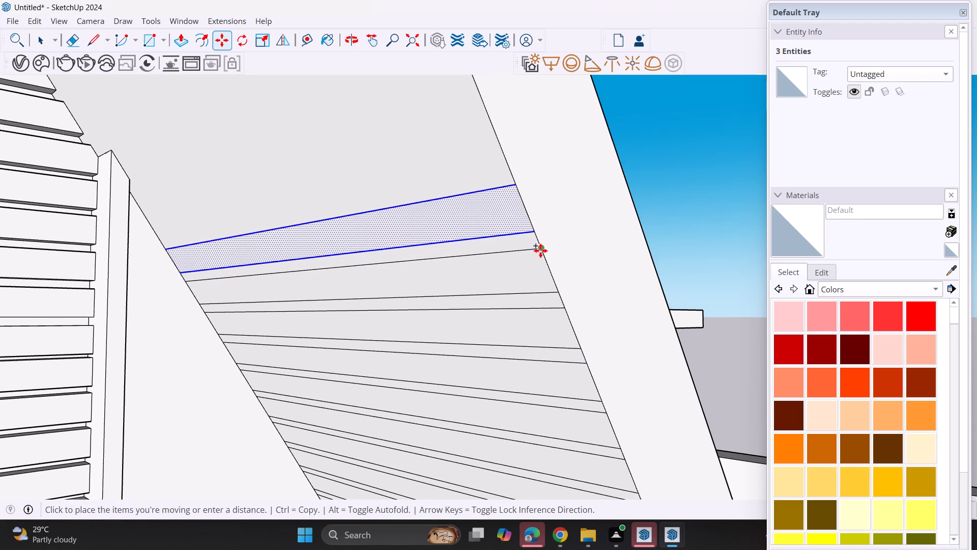
click(511, 188)
click(511, 187)
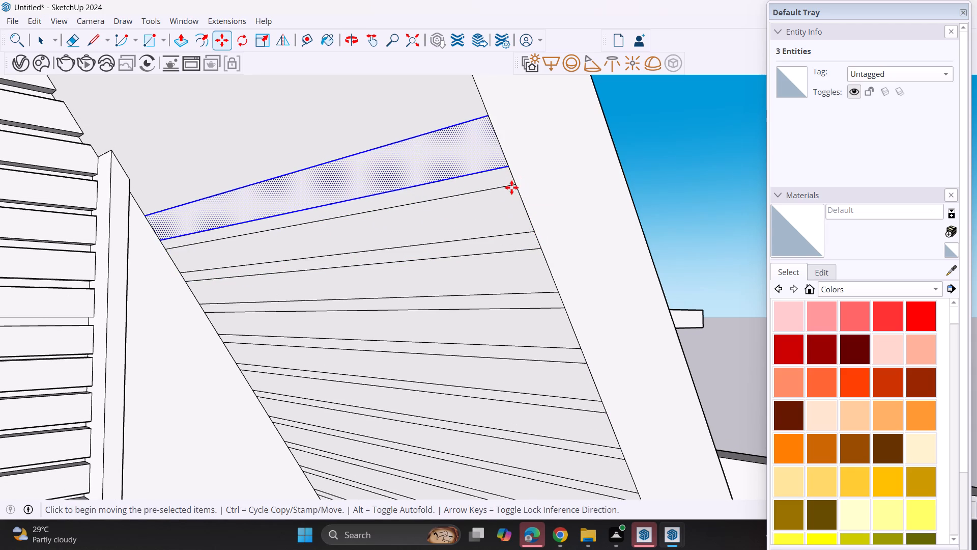
shift+middle_drag(512, 151, 547, 285)
shift+scroll(512, 151, up, 1)
click(524, 256)
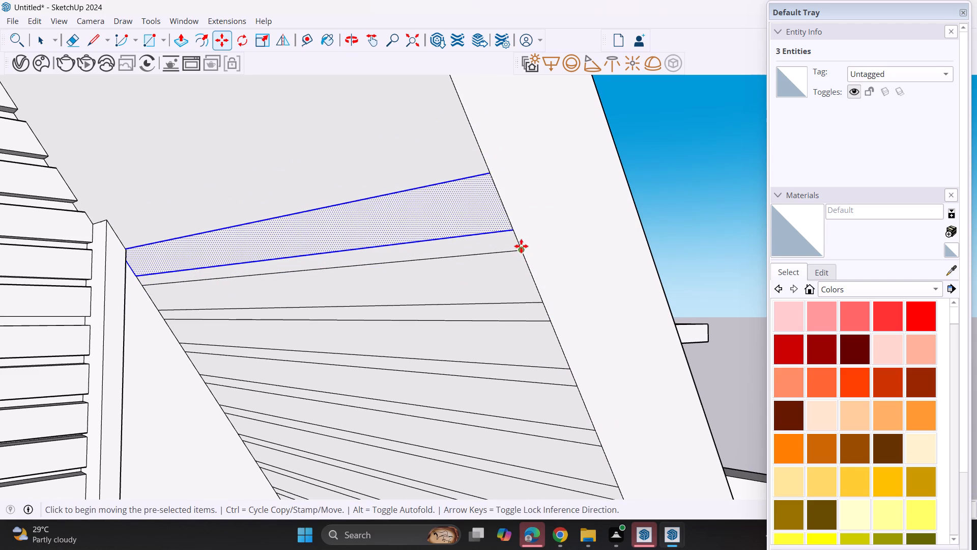
click(521, 246)
click(493, 172)
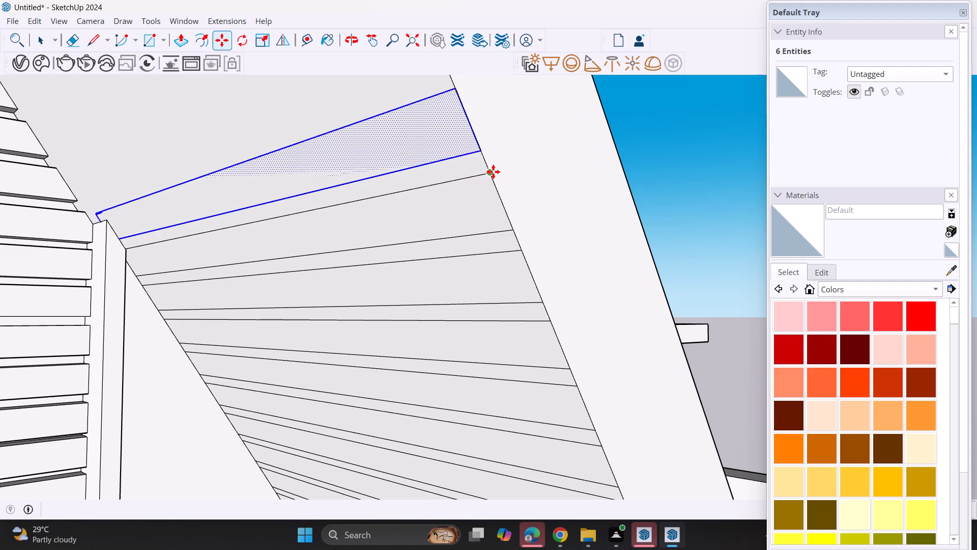
Select the second strip from the top and copy it above the uppermost strip at the same spacing.
scroll(493, 172, down, 5)
middle_drag(493, 186, 478, 172)
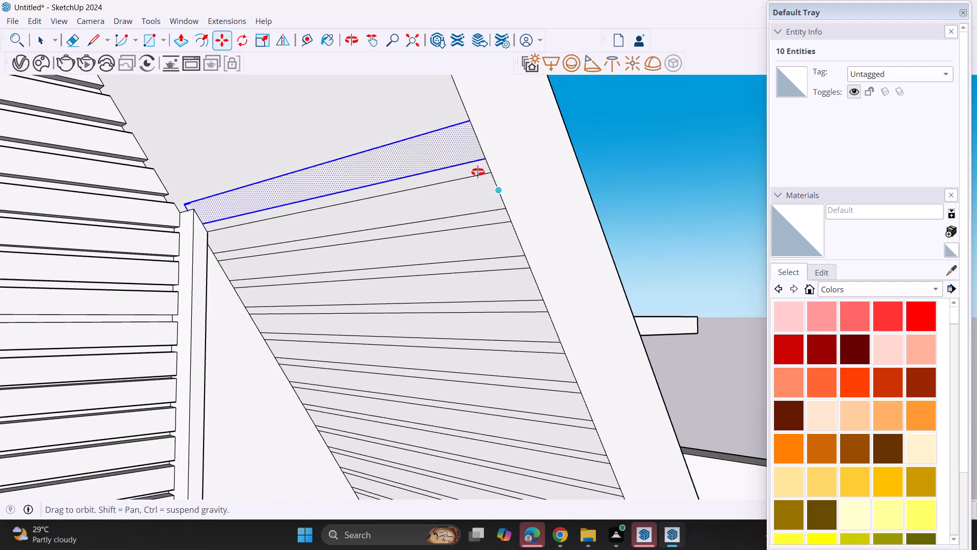
middle_drag(478, 172, 439, 134)
shift+middle_drag(429, 138, 489, 241)
key(space)
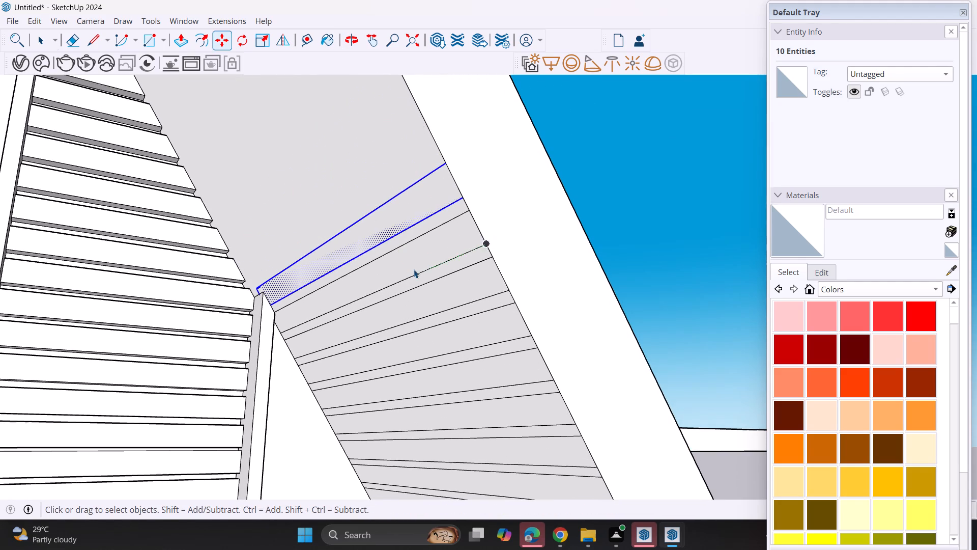
double_click(416, 267)
scroll(416, 267, up, 2)
key(m)
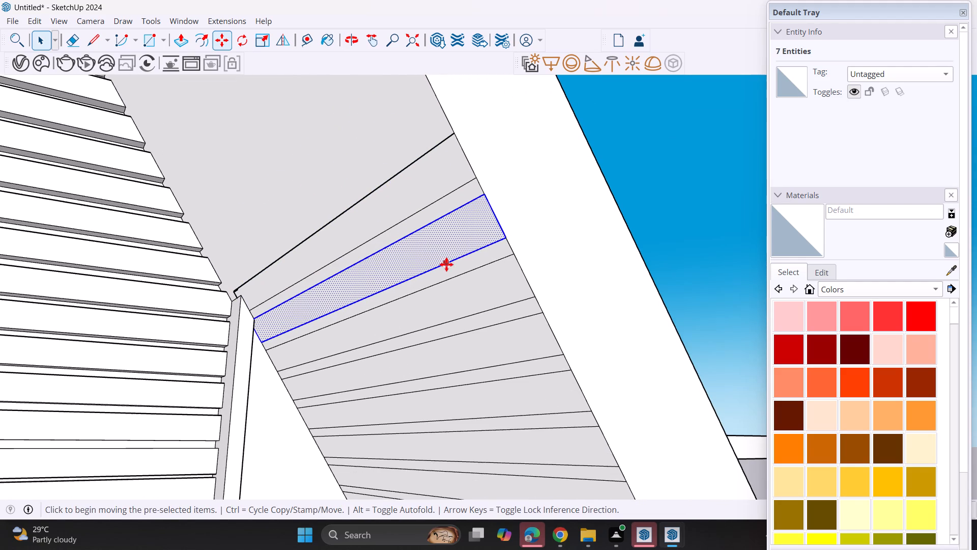
click(514, 255)
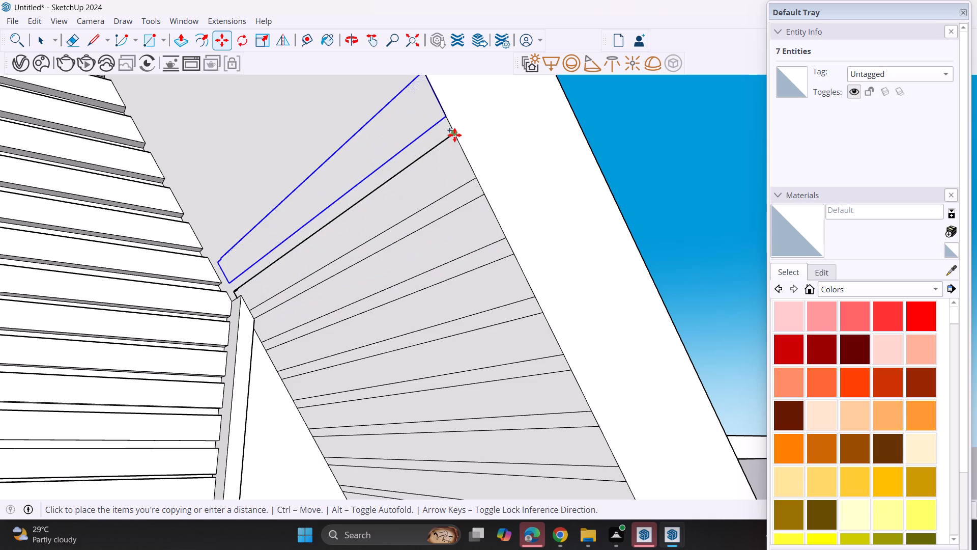
click(454, 133)
Copy the newly placed strip three more times up the inner face with the same gap.
click(457, 134)
shift+middle_drag(406, 97, 489, 243)
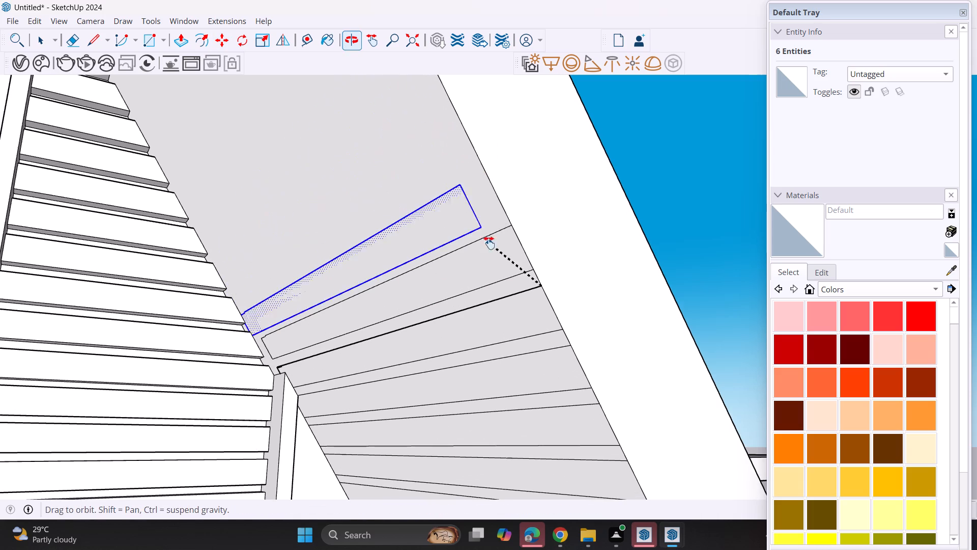
shift+middle_drag(489, 243, 489, 244)
click(515, 228)
click(502, 210)
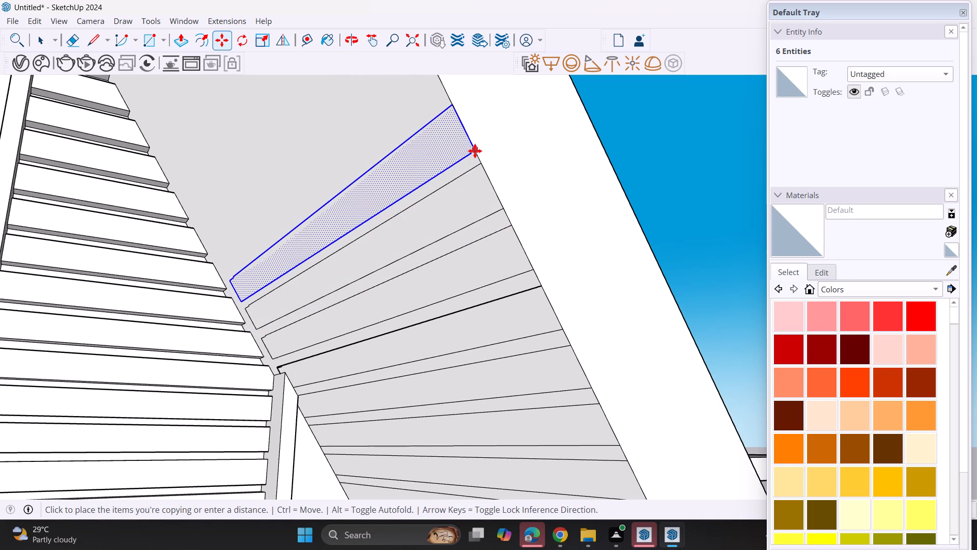
click(475, 151)
click(482, 167)
click(451, 103)
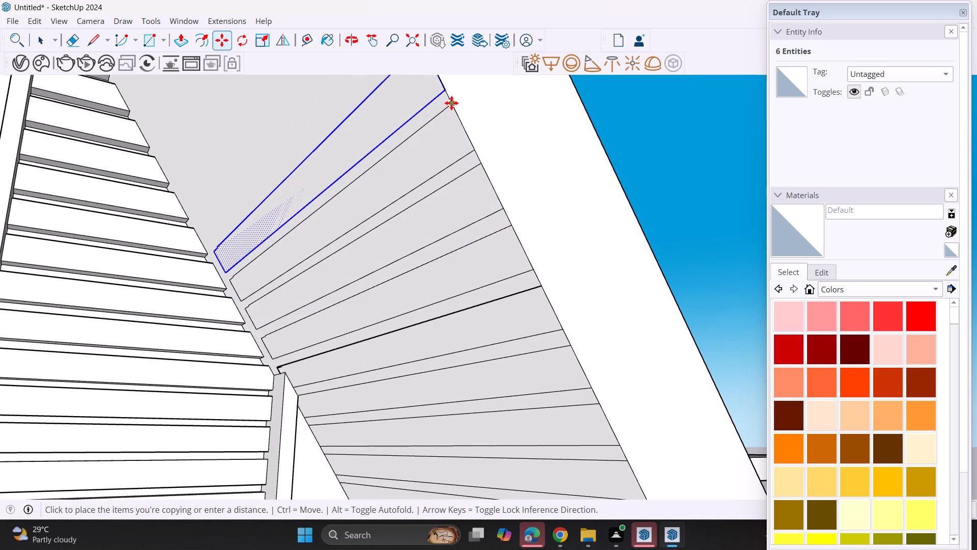
Add four more copies of the strip up the slope, spaced by the upper-edge endpoints of the two strips below.
shift+middle_drag(451, 101, 525, 281)
click(524, 284)
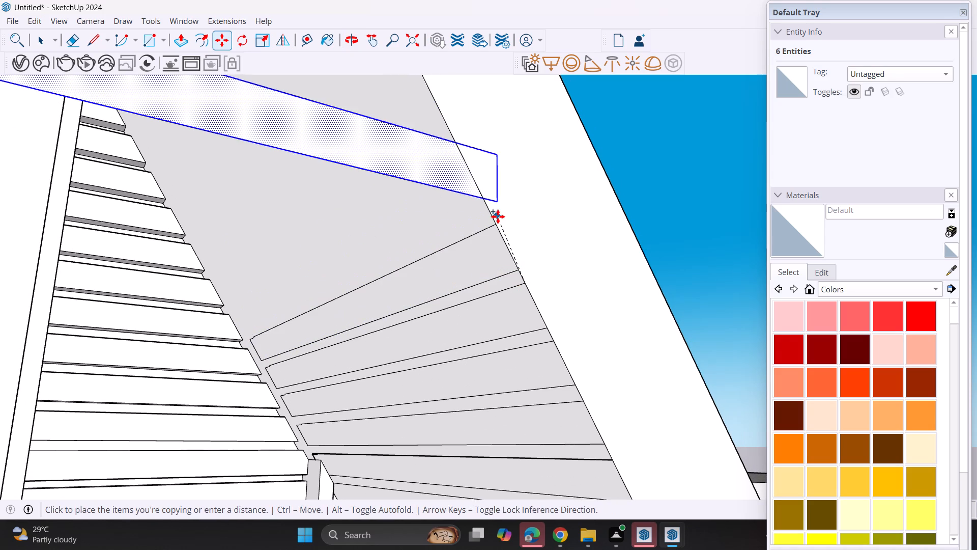
click(496, 225)
click(494, 227)
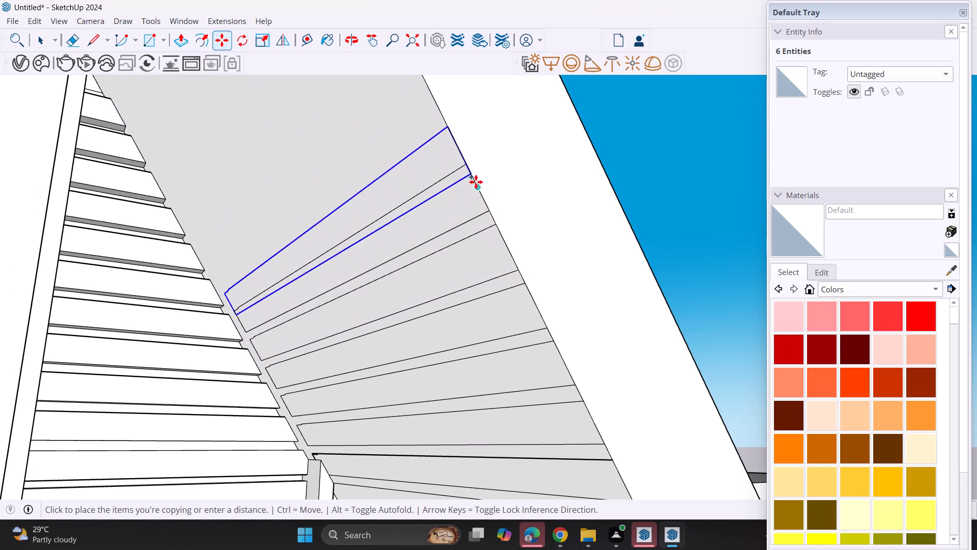
click(465, 164)
click(468, 167)
shift+middle_drag(435, 100, 489, 234)
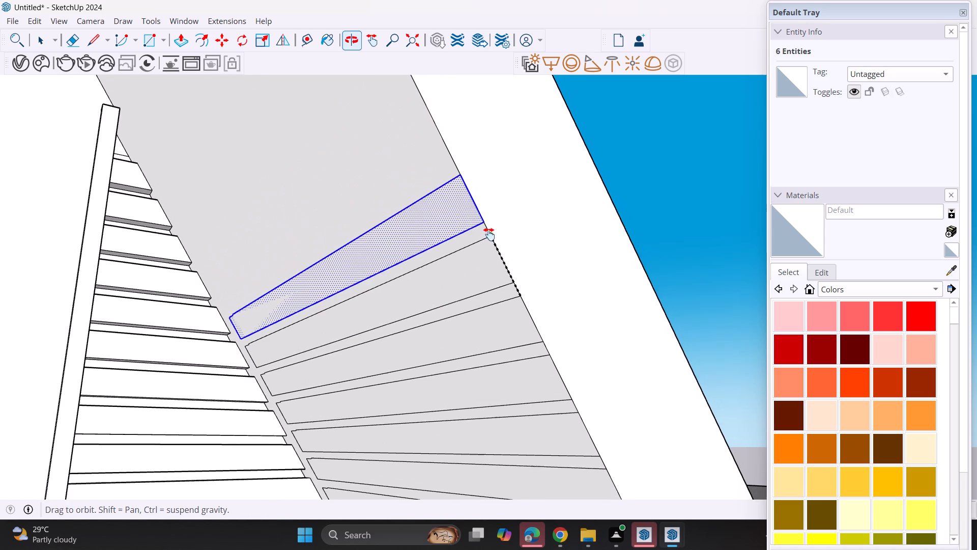
shift+middle_drag(489, 234, 489, 235)
click(489, 236)
click(493, 238)
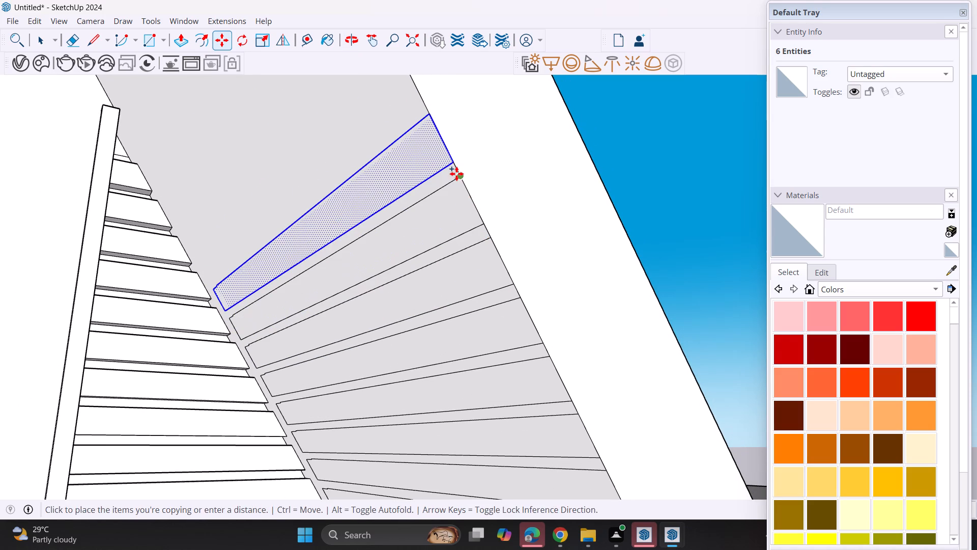
click(456, 172)
Extend the strip pattern higher up the roof's inner face with another four evenly spaced copies.
click(463, 176)
shift+middle_drag(434, 107, 500, 250)
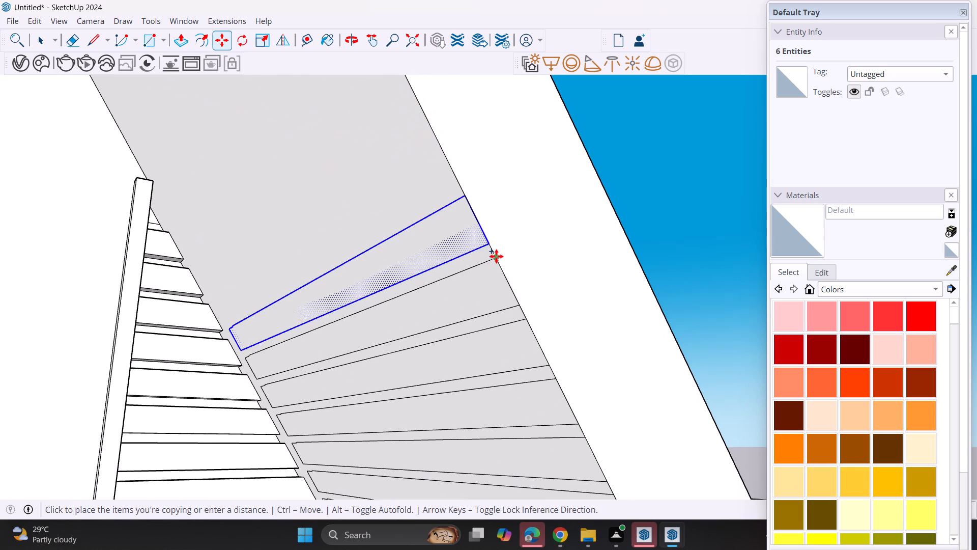
click(496, 259)
click(498, 259)
click(464, 192)
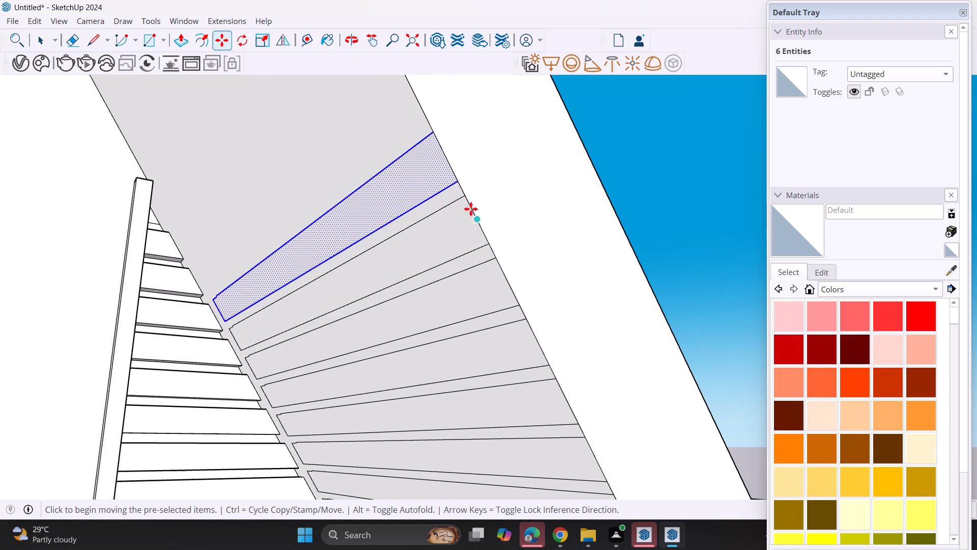
click(464, 195)
shift+middle_drag(418, 137, 491, 311)
click(504, 307)
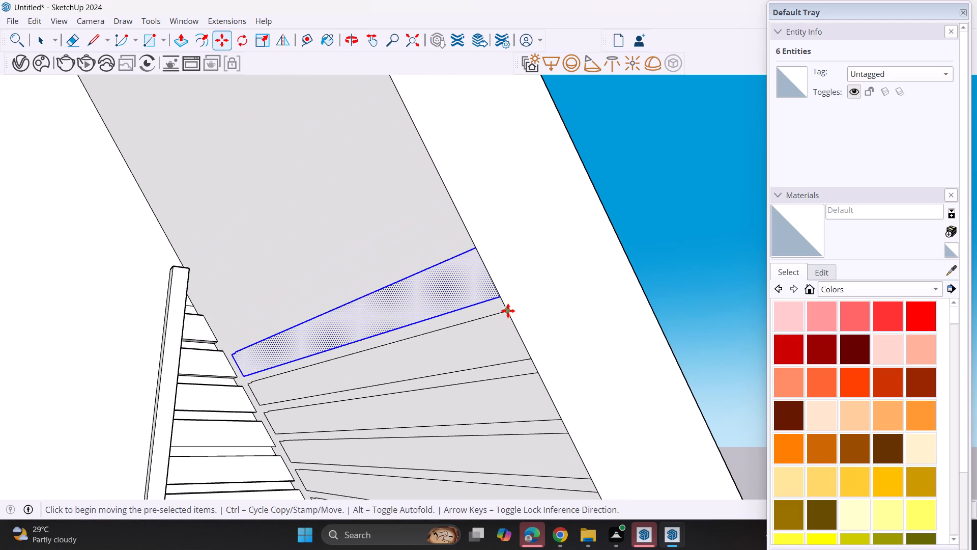
click(508, 310)
click(473, 249)
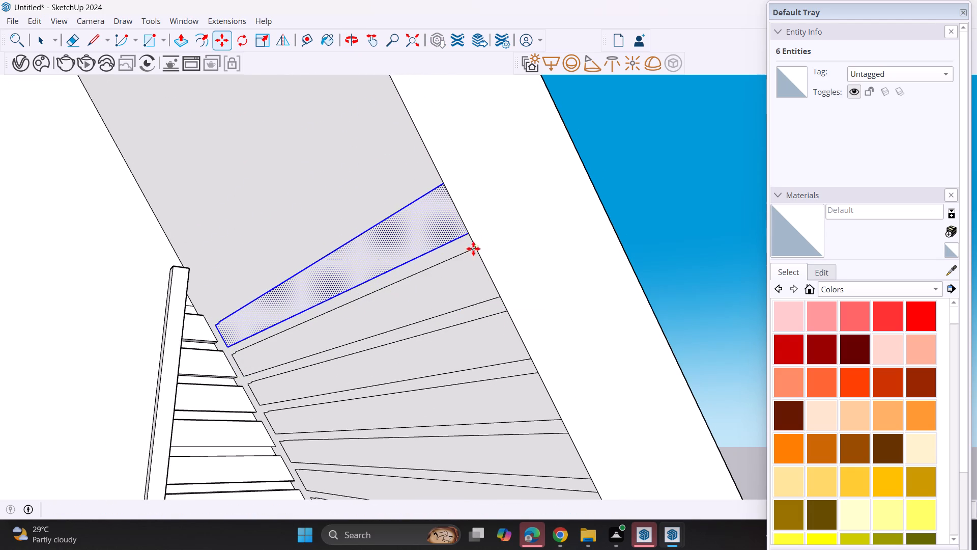
Place four further strip copies up the slope, continuing past the top of the slatted recess's post.
click(479, 248)
shift+middle_drag(447, 177, 492, 294)
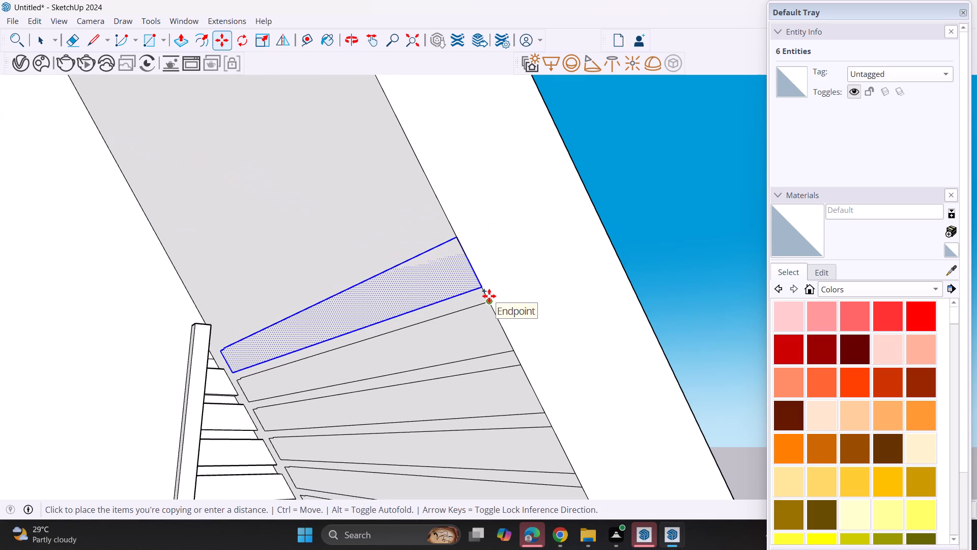
click(489, 296)
click(491, 301)
click(462, 237)
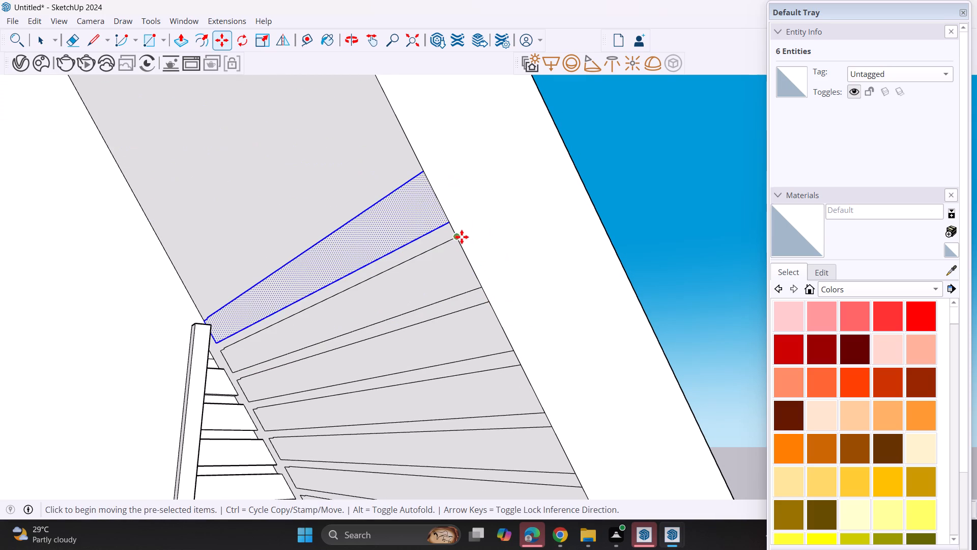
click(462, 235)
shift+middle_drag(480, 284, 480, 288)
shift+scroll(457, 232, up, 1)
shift+middle_drag(457, 231, 520, 386)
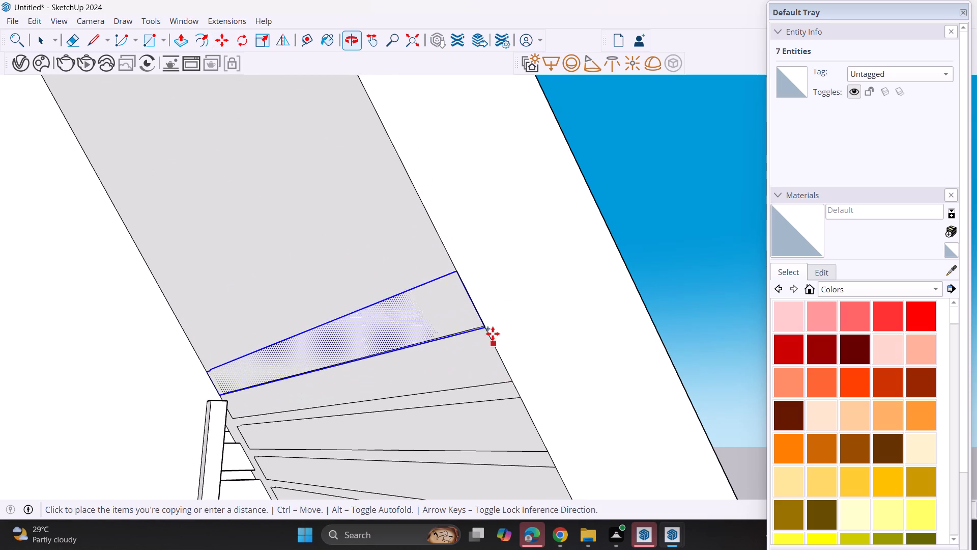
click(485, 325)
click(487, 325)
click(443, 246)
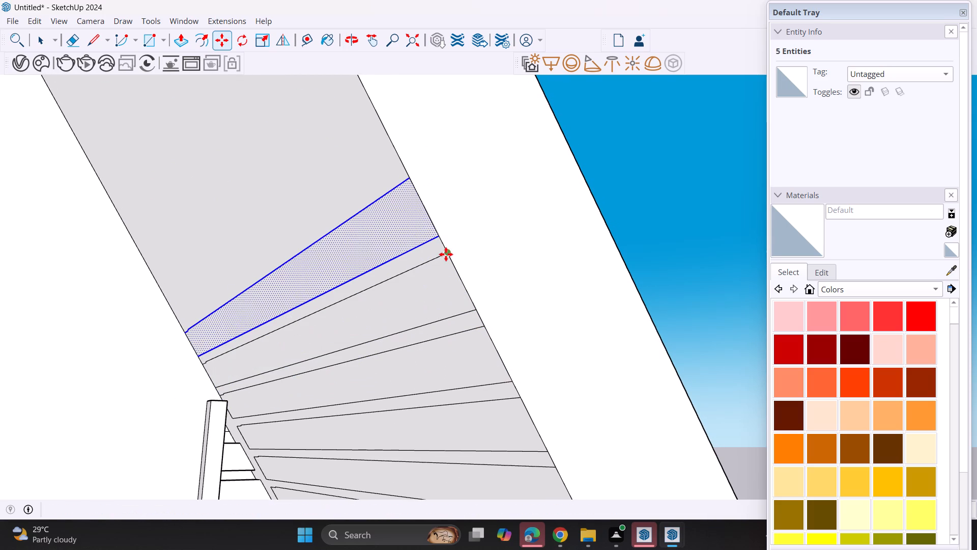
Copy the strip four more times up the roof's inner face, keeping the same gap between strips.
click(447, 256)
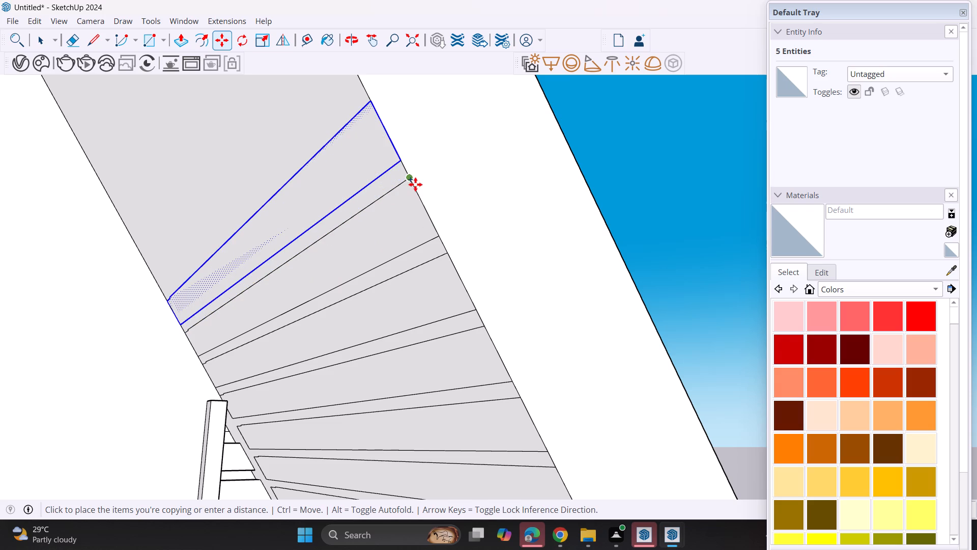
click(415, 184)
shift+middle_drag(415, 195, 539, 399)
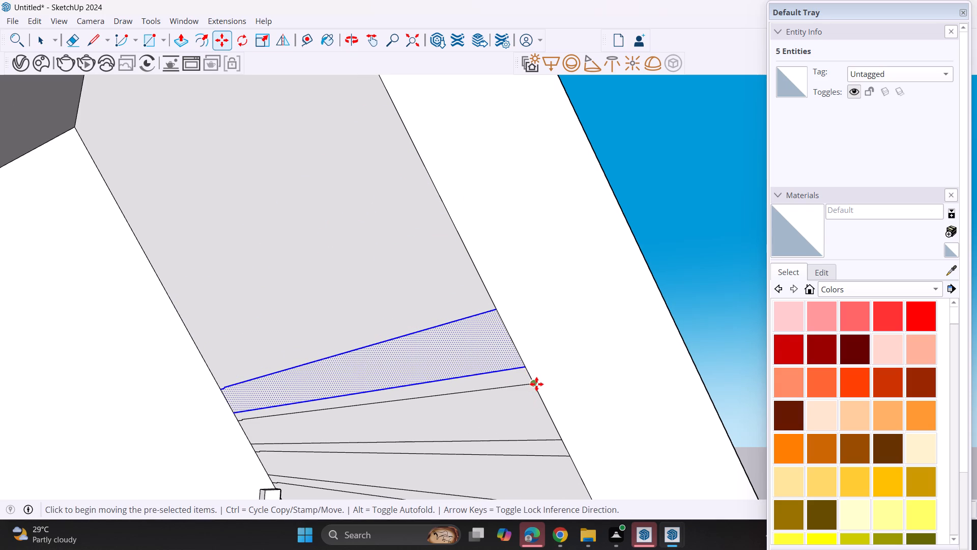
click(536, 383)
click(497, 309)
click(496, 310)
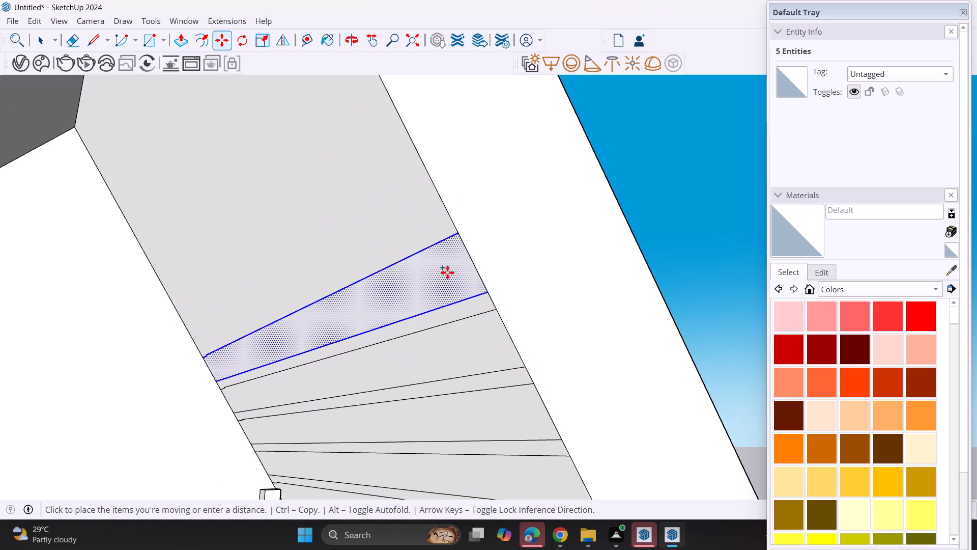
click(462, 238)
click(460, 234)
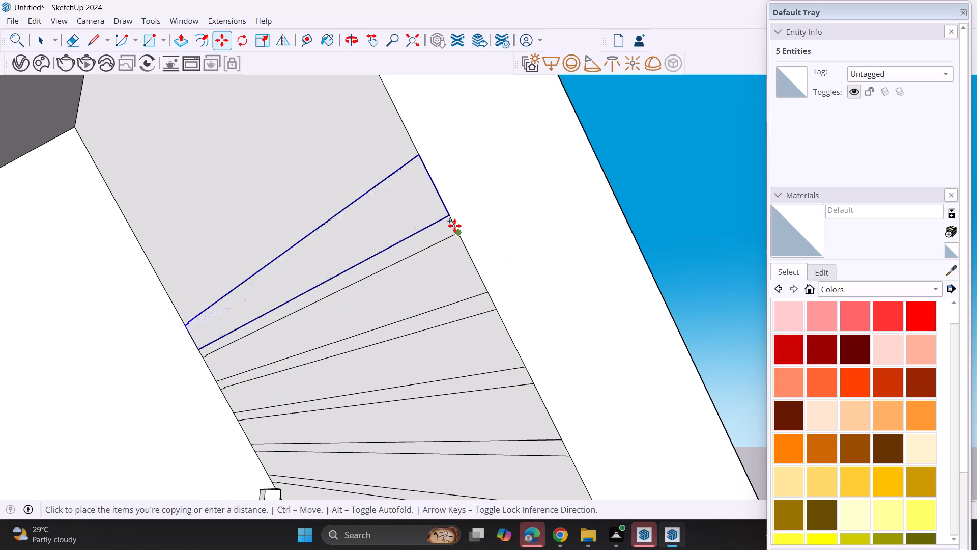
click(423, 157)
Add three further strip copies up the slope, spaced by the upper-edge endpoints of the strips below.
shift+middle_drag(423, 157, 504, 321)
click(499, 324)
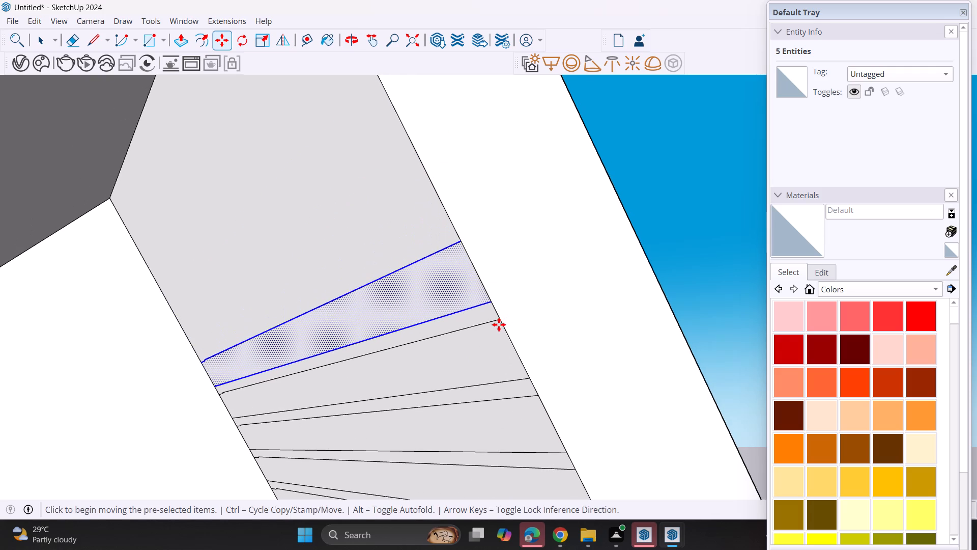
click(463, 246)
click(463, 241)
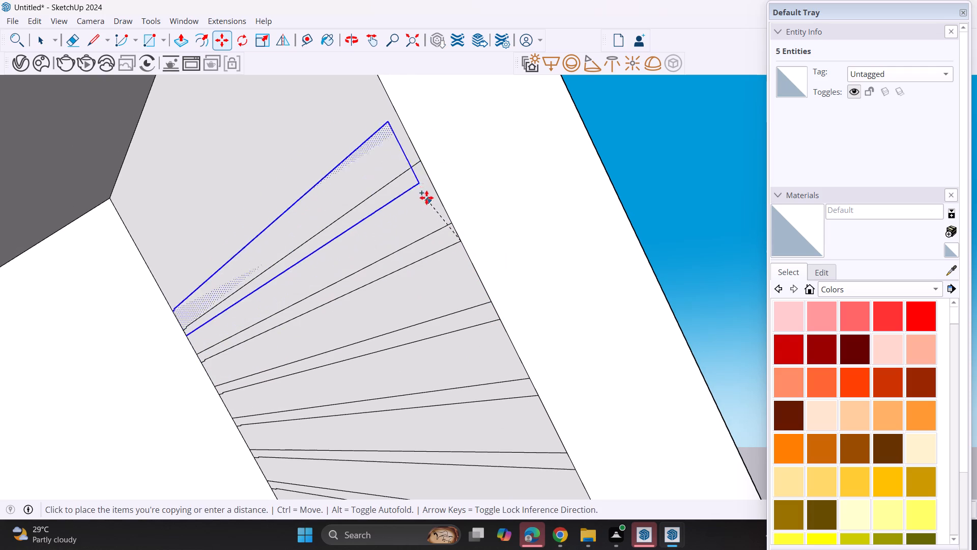
click(424, 164)
shift+middle_drag(432, 171, 517, 313)
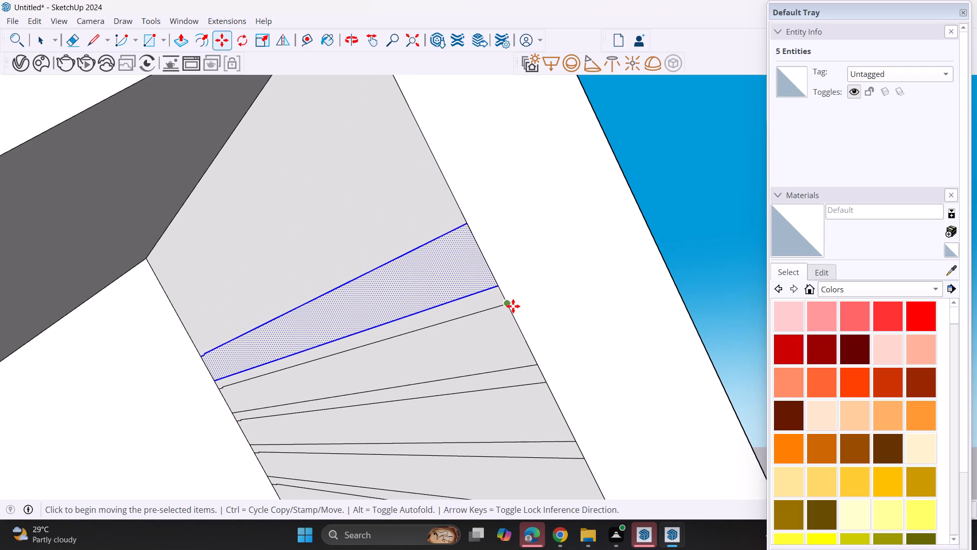
click(513, 305)
click(470, 226)
Place the last two strip copies at the same spacing, filling the inner face up to the roof's apex.
click(468, 226)
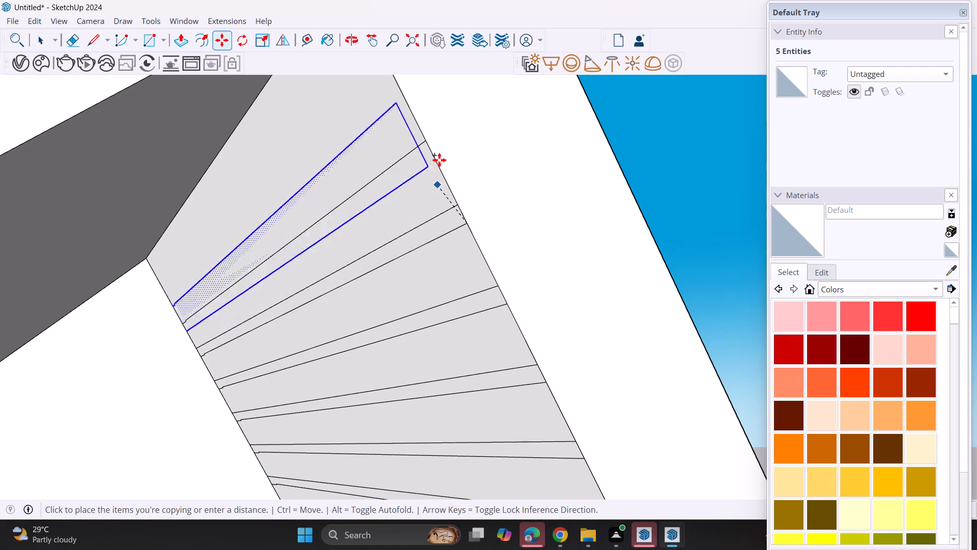
double_click(428, 146)
shift+drag(446, 175, 450, 181)
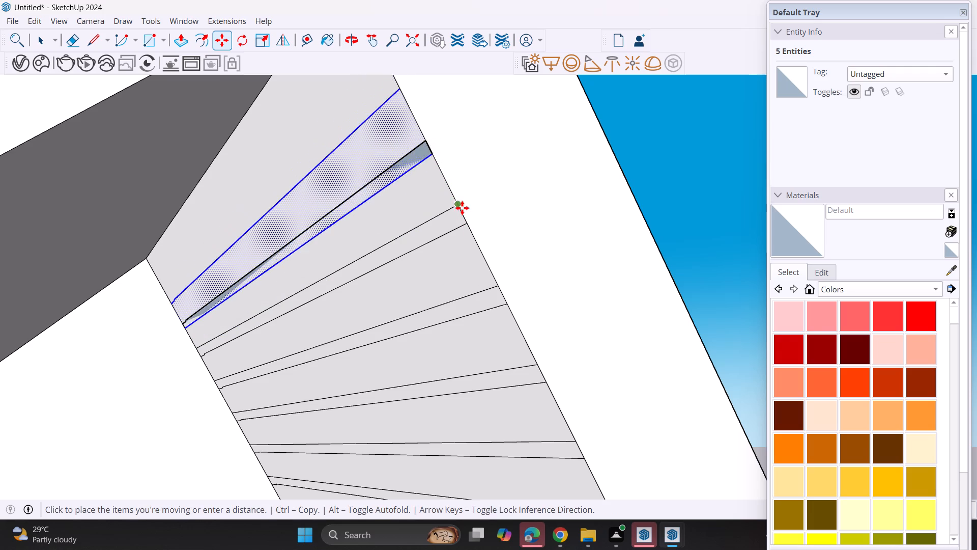
key(Escape)
shift+middle_drag(432, 162, 492, 277)
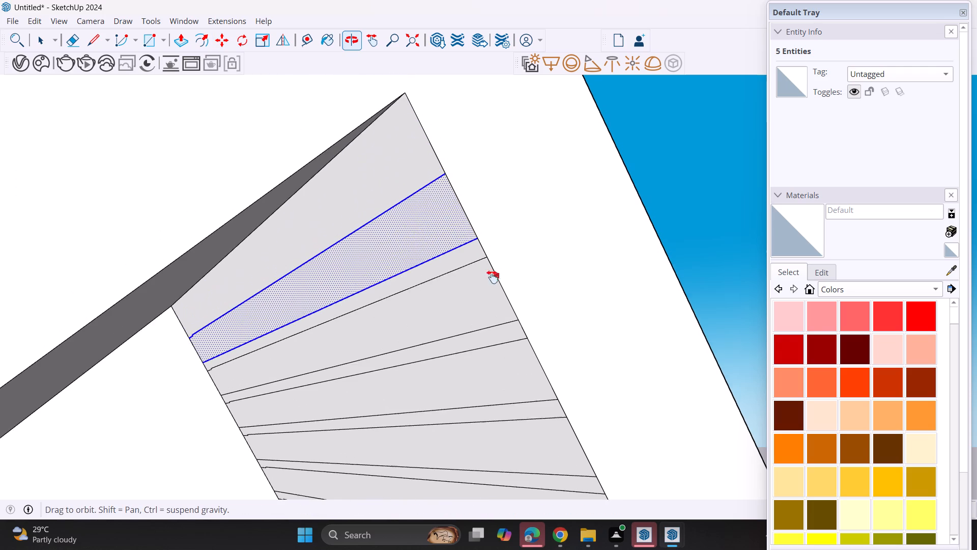
shift+middle_drag(492, 277, 492, 278)
click(485, 257)
click(448, 172)
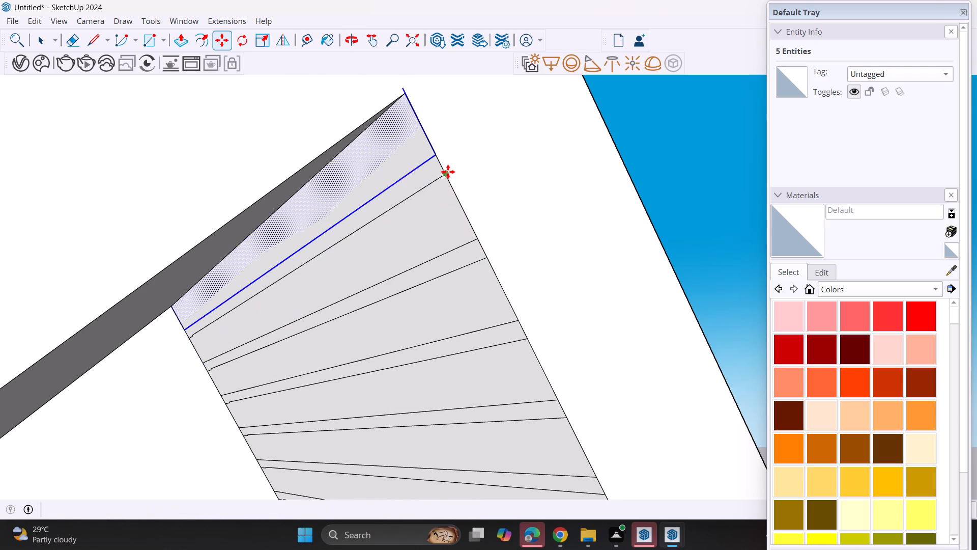
Extrude the lowest strip at the foot of the roof's inner face slightly outward with Push/Pull.
scroll(452, 202, down, 9)
scroll(441, 344, down, 4)
middle_drag(494, 377, 409, 341)
scroll(385, 334, down, 20)
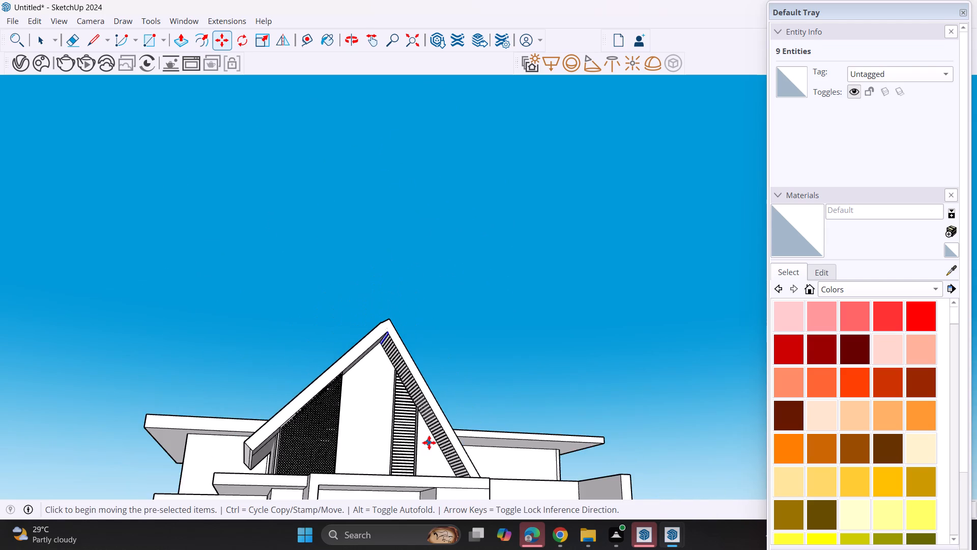
middle_drag(429, 443, 399, 363)
middle_drag(399, 363, 395, 364)
scroll(446, 384, up, 14)
middle_drag(428, 387, 436, 439)
scroll(459, 446, up, 4)
click(178, 43)
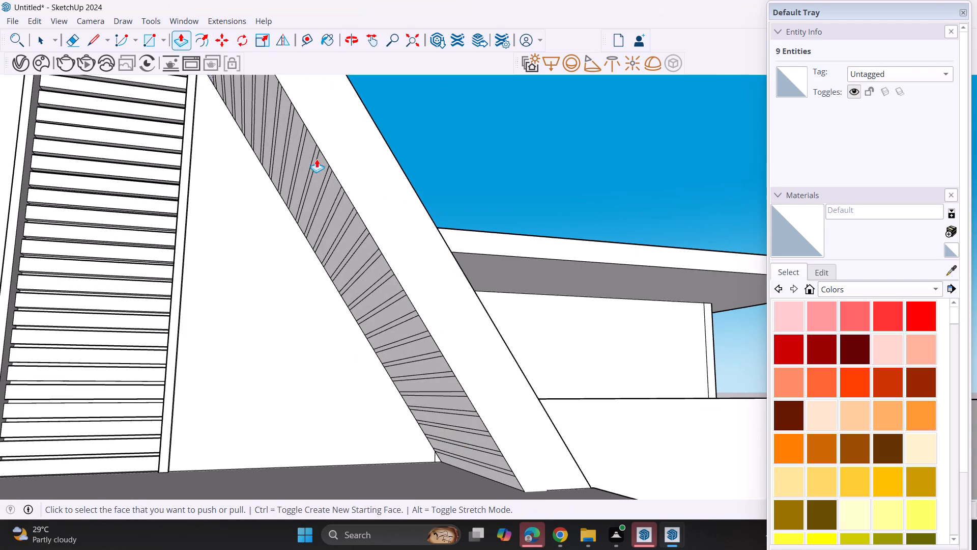
scroll(509, 338, up, 3)
shift+middle_drag(496, 424, 524, 152)
middle_drag(514, 185, 538, 289)
middle_drag(543, 382, 544, 265)
scroll(559, 316, up, 4)
click(559, 316)
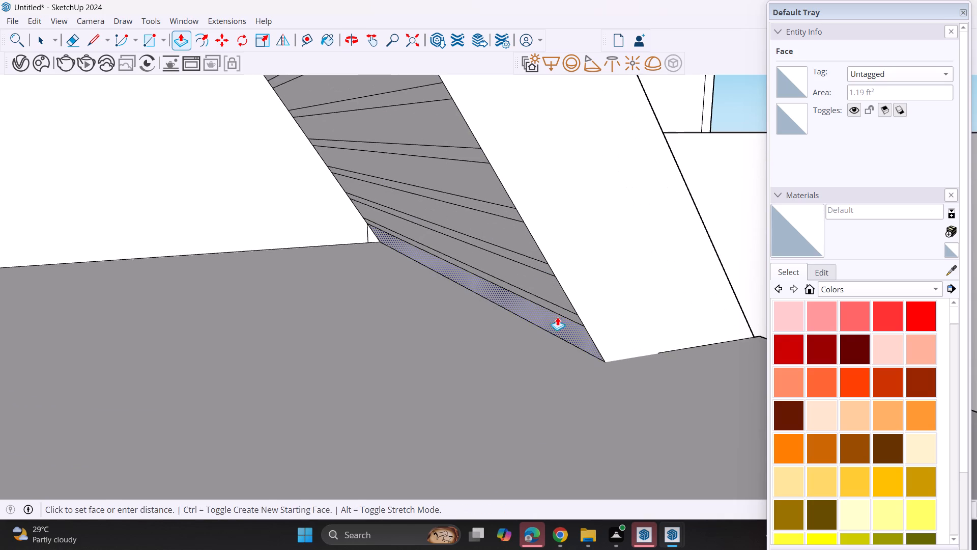
click(556, 318)
Repeat the same extrusion on the next five strips up the slope, leaving the narrow gaps as grooves.
double_click(549, 296)
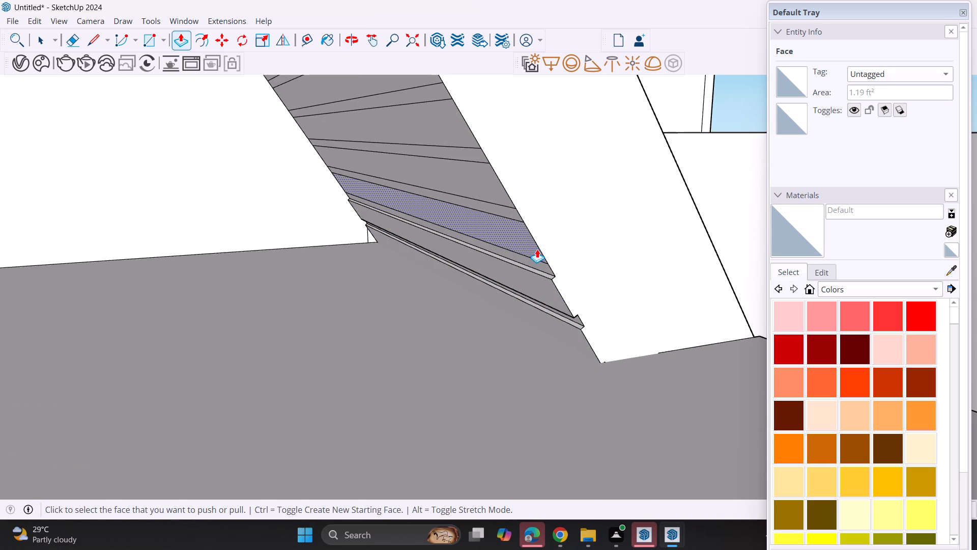
double_click(537, 248)
double_click(495, 185)
double_click(393, 120)
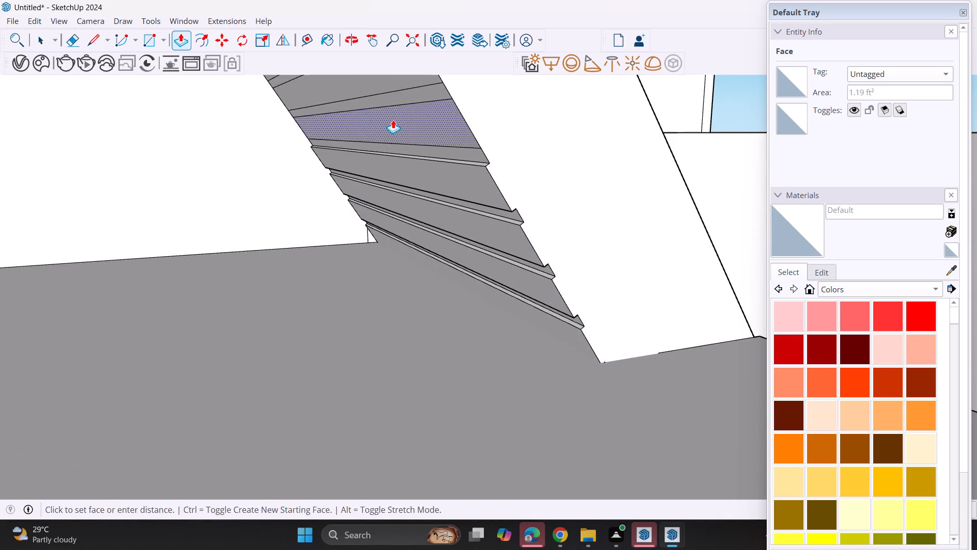
double_click(401, 79)
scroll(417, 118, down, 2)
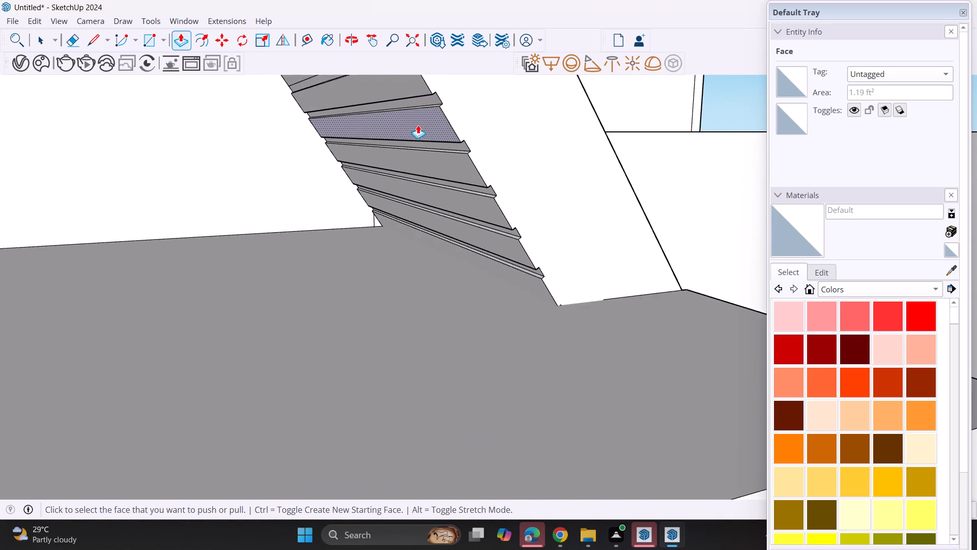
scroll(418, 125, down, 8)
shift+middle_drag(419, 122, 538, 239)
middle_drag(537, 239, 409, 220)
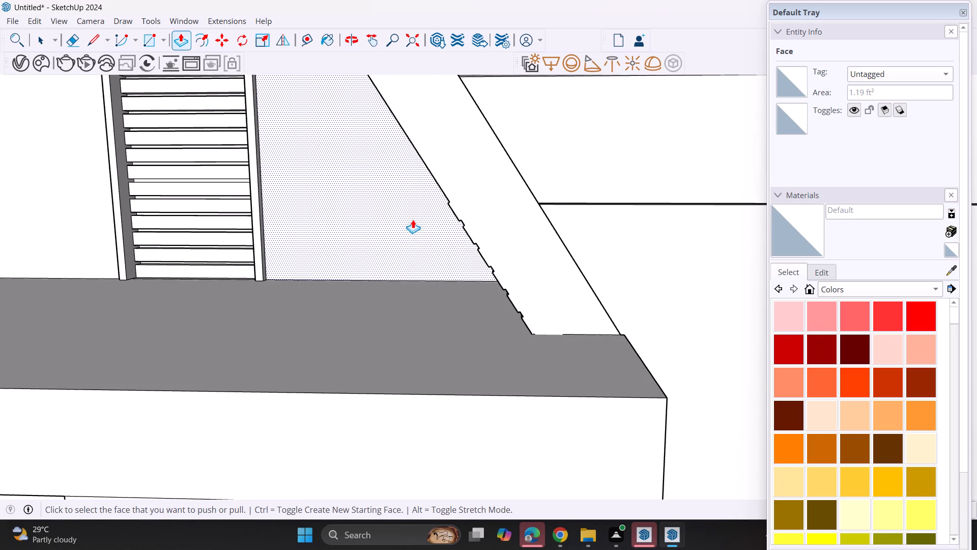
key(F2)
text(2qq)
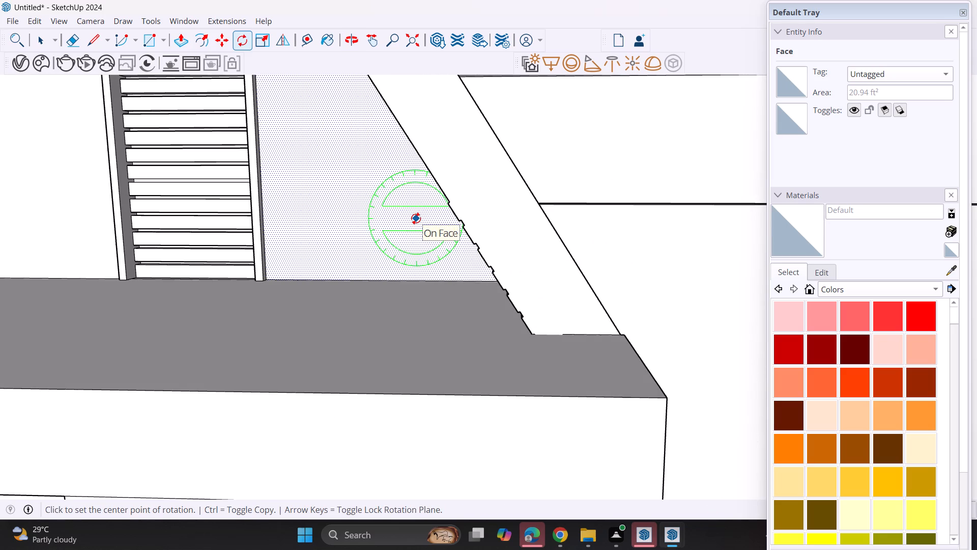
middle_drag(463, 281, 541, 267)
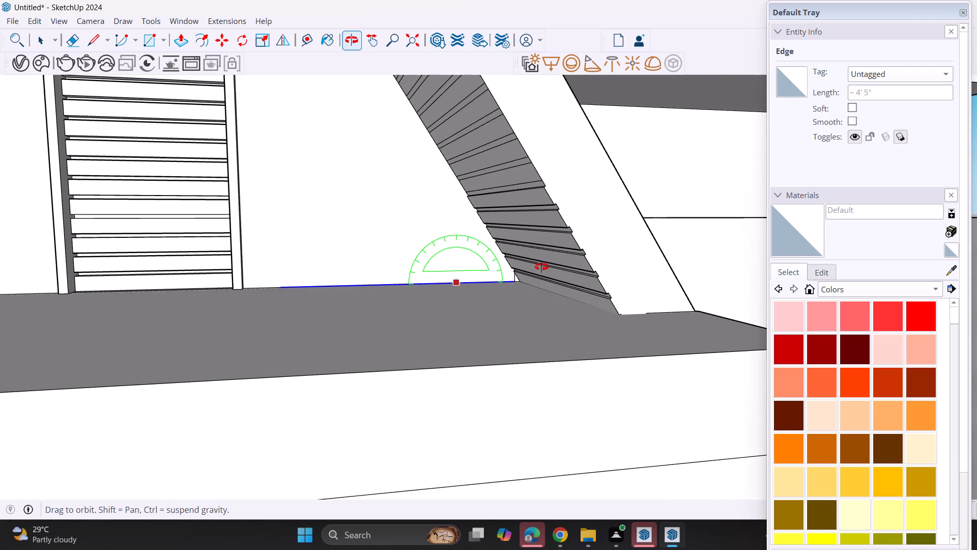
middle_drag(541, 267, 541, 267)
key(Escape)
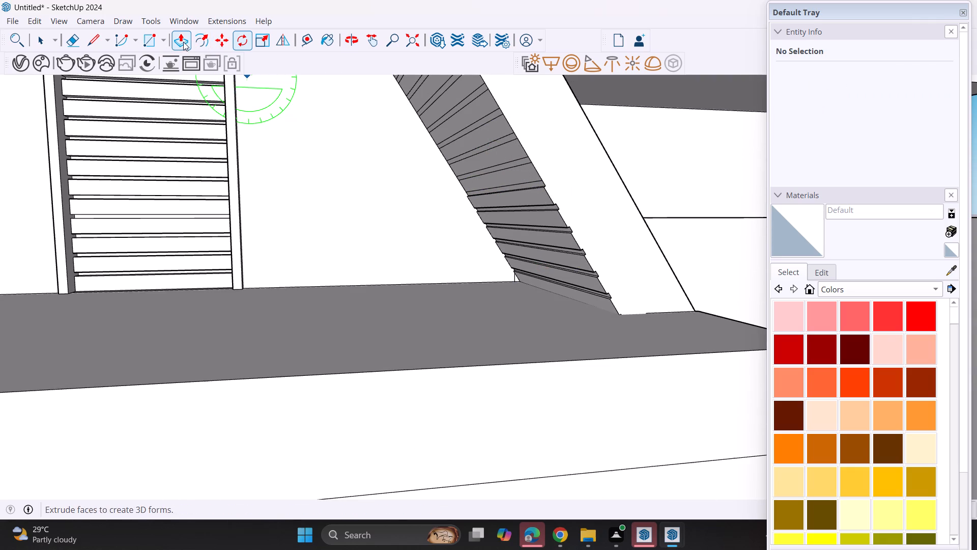
Extrude the next five strips up the slope outward with Push/Pull, level with the raised strips below.
click(180, 42)
click(514, 169)
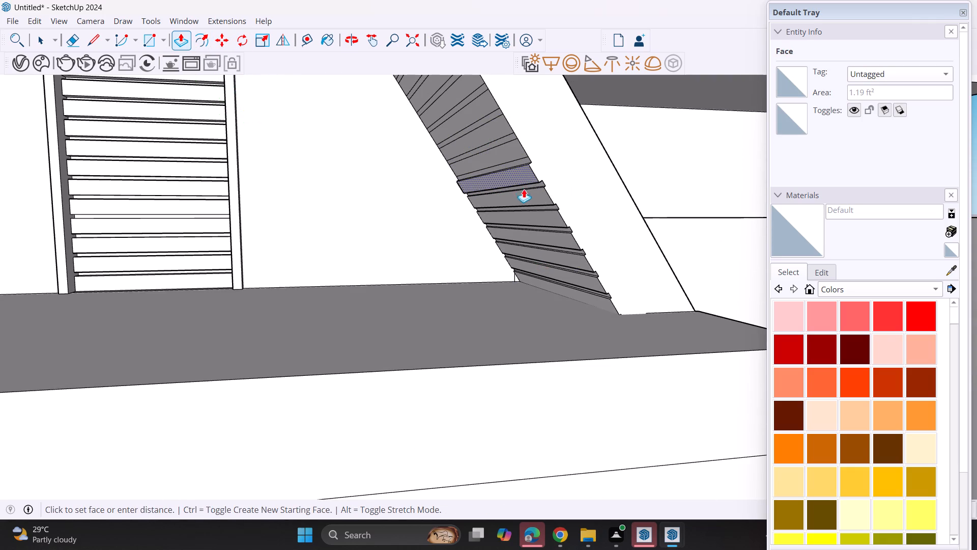
click(528, 198)
double_click(503, 160)
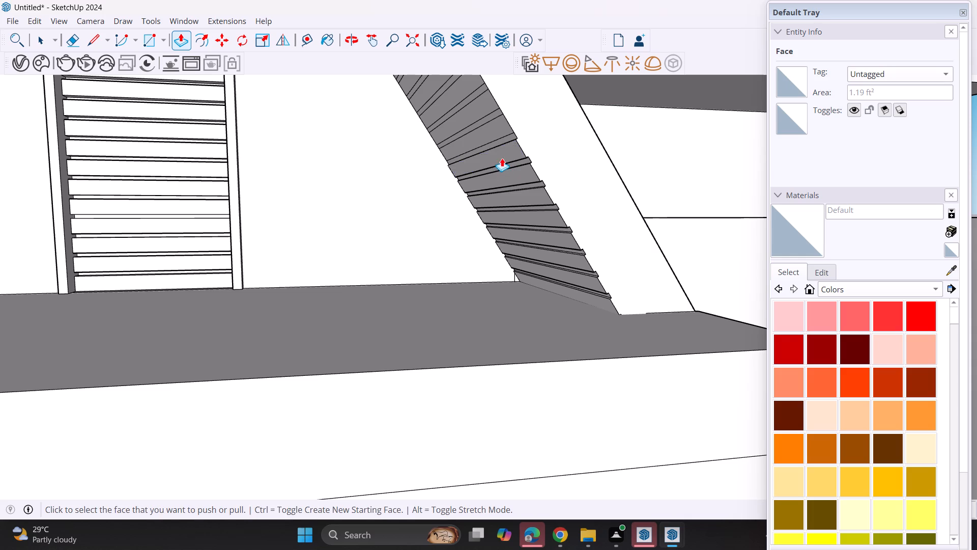
double_click(489, 136)
double_click(479, 104)
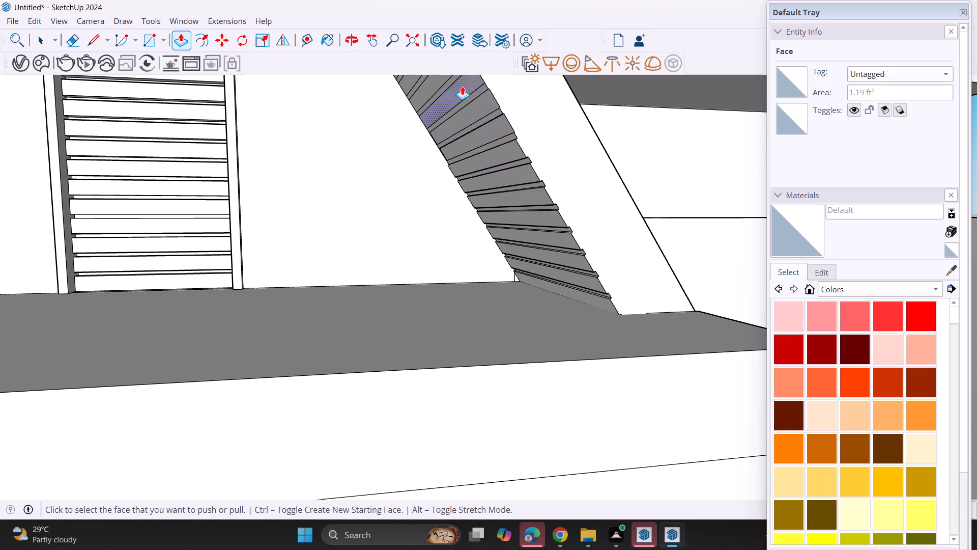
double_click(462, 86)
middle_drag(487, 147, 467, 163)
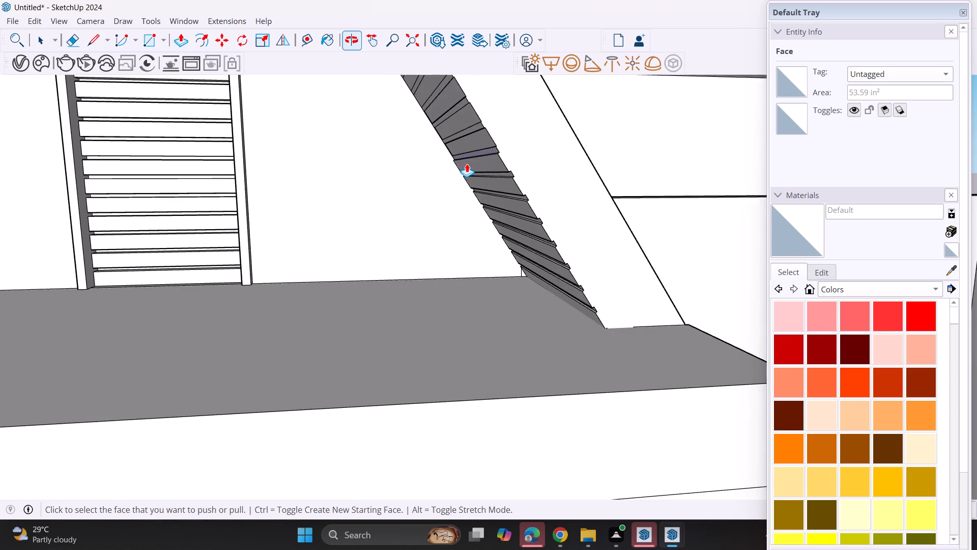
scroll(488, 127, up, 3)
click(478, 150)
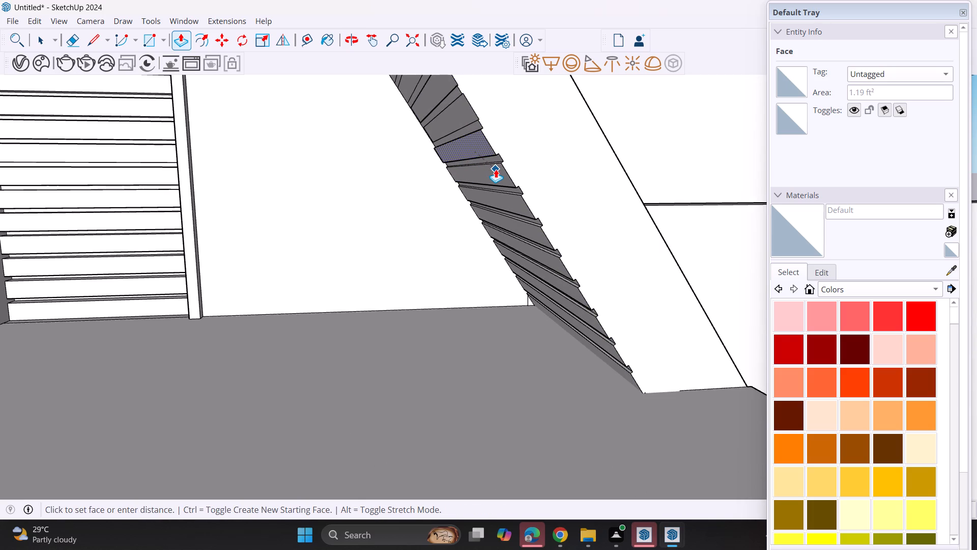
click(496, 169)
double_click(460, 116)
double_click(447, 92)
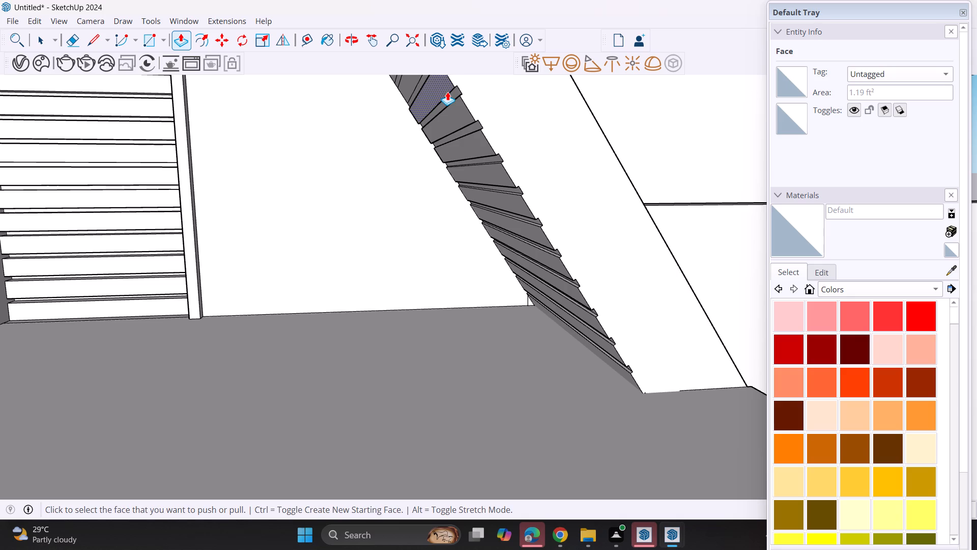
Repeat the same outward extrusion on the following seven strips up the roof's inner face.
scroll(495, 203, down, 2)
shift+middle_drag(487, 199, 493, 210)
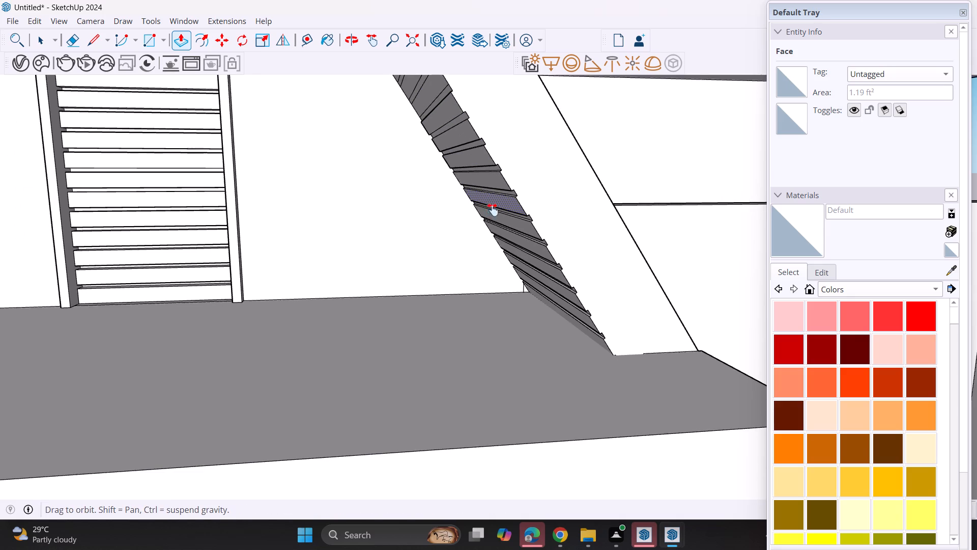
shift+middle_drag(493, 210, 567, 357)
middle_drag(549, 302, 616, 255)
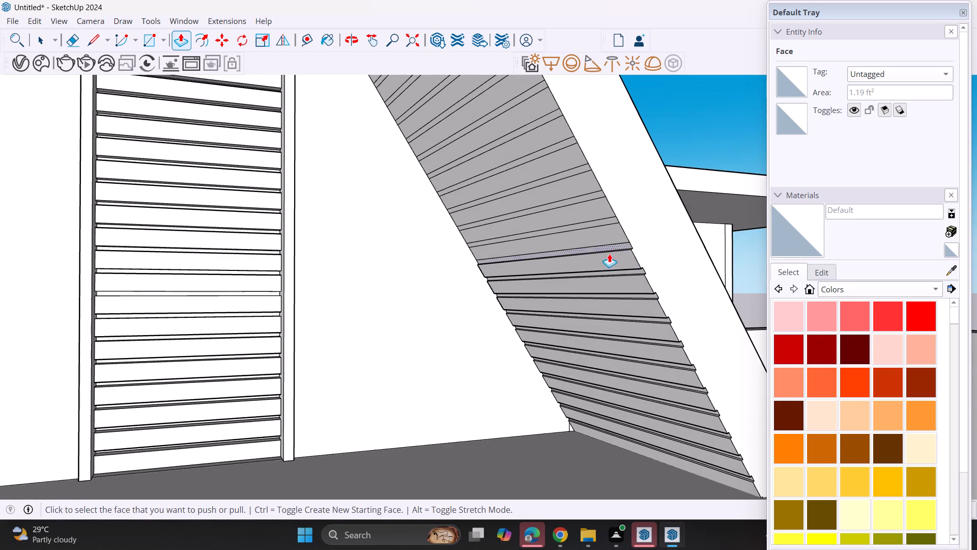
double_click(593, 238)
double_click(580, 218)
double_click(562, 183)
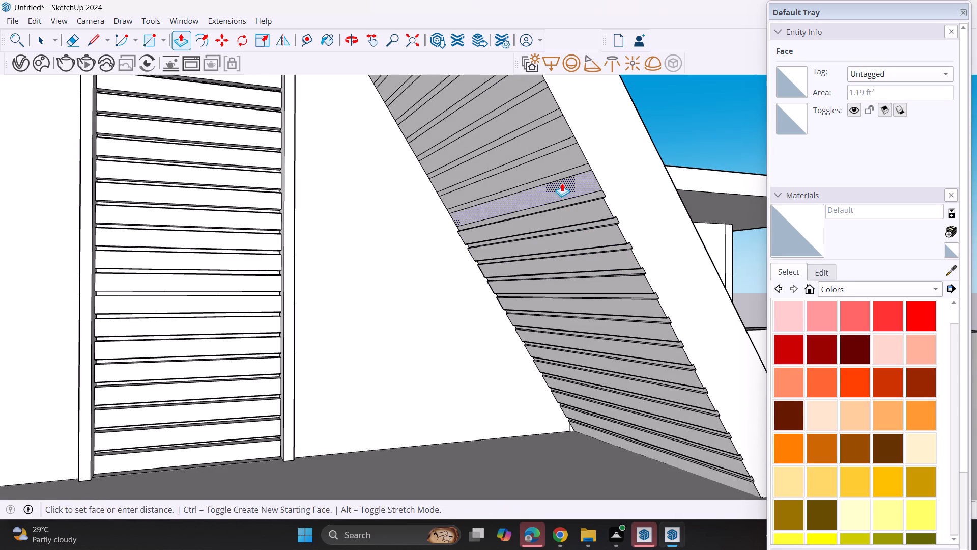
double_click(553, 160)
double_click(547, 136)
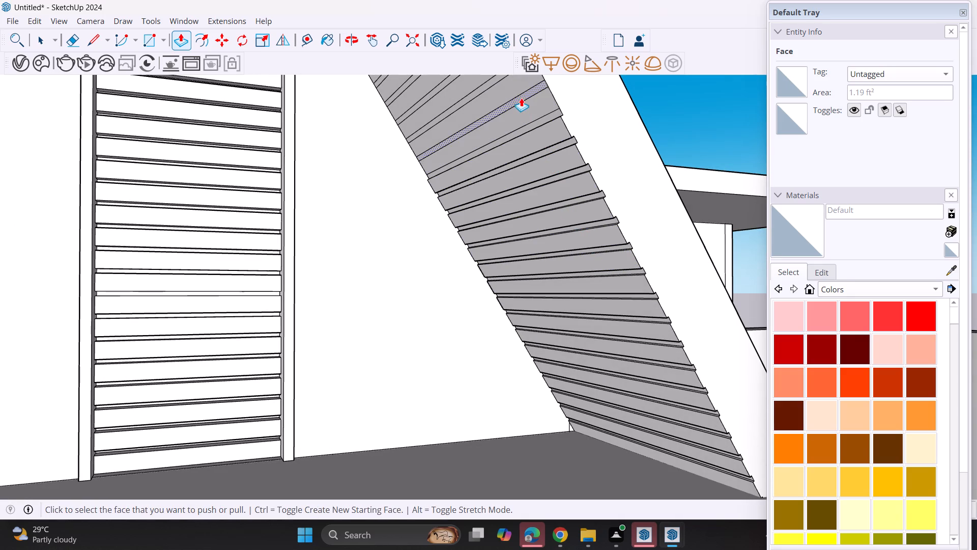
double_click(523, 109)
double_click(515, 89)
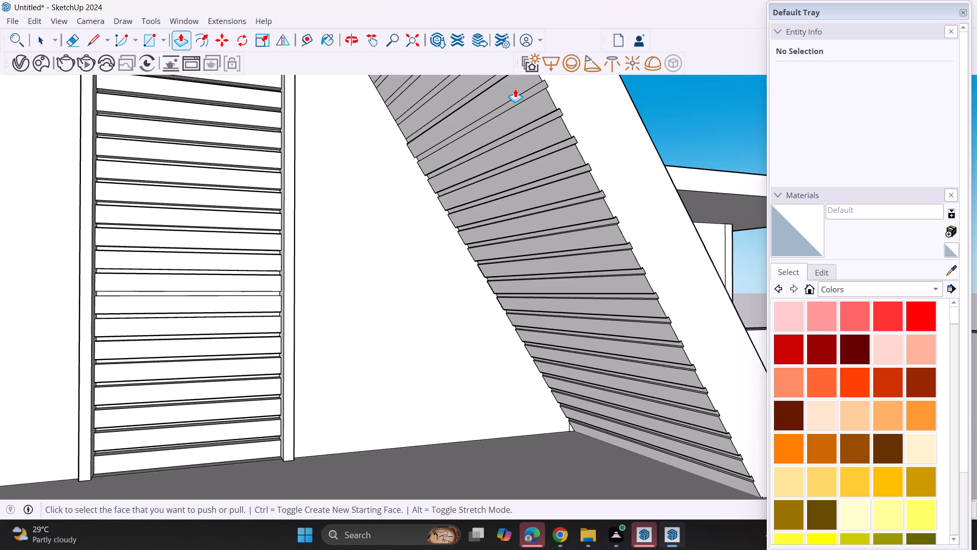
Extrude the next eight strips up the roof's sloping inner face outward with Push/Pull, level with the raised strips below.
middle_drag(515, 89, 604, 316)
double_click(595, 285)
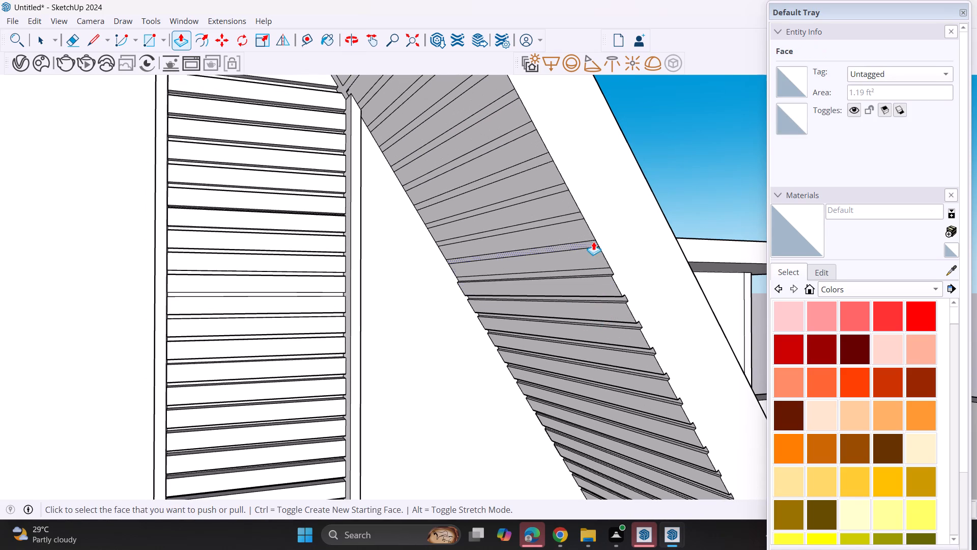
double_click(590, 264)
double_click(563, 235)
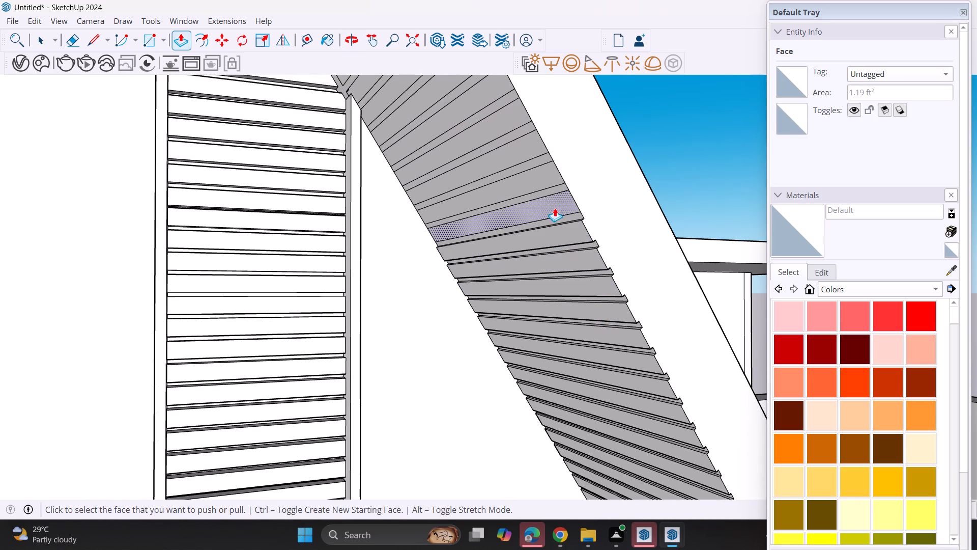
double_click(555, 206)
double_click(532, 173)
double_click(524, 154)
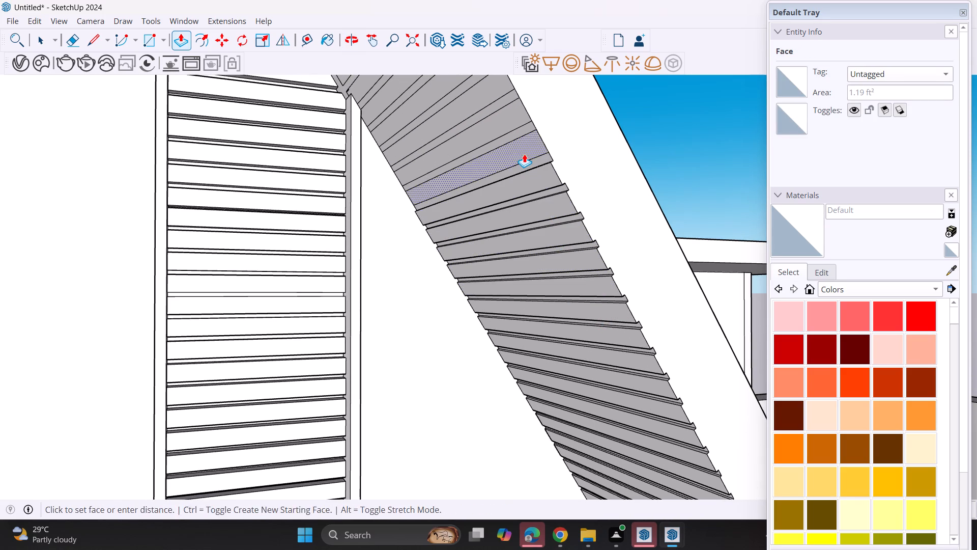
double_click(515, 111)
double_click(493, 86)
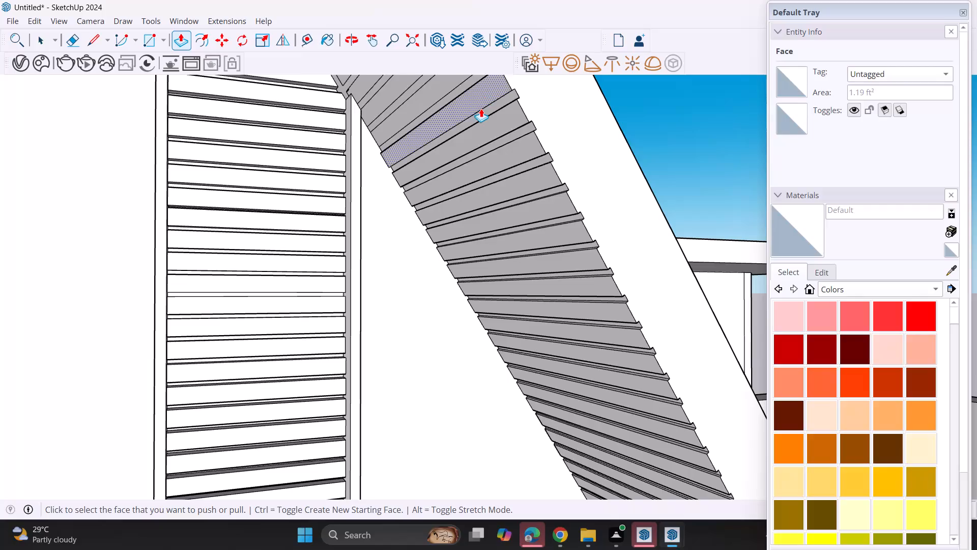
Extrude the following eight strips beside the top of the slatted recess outward, level with their neighbours, undoing any wrongly extruded face.
shift+middle_drag(481, 108, 599, 342)
double_click(594, 306)
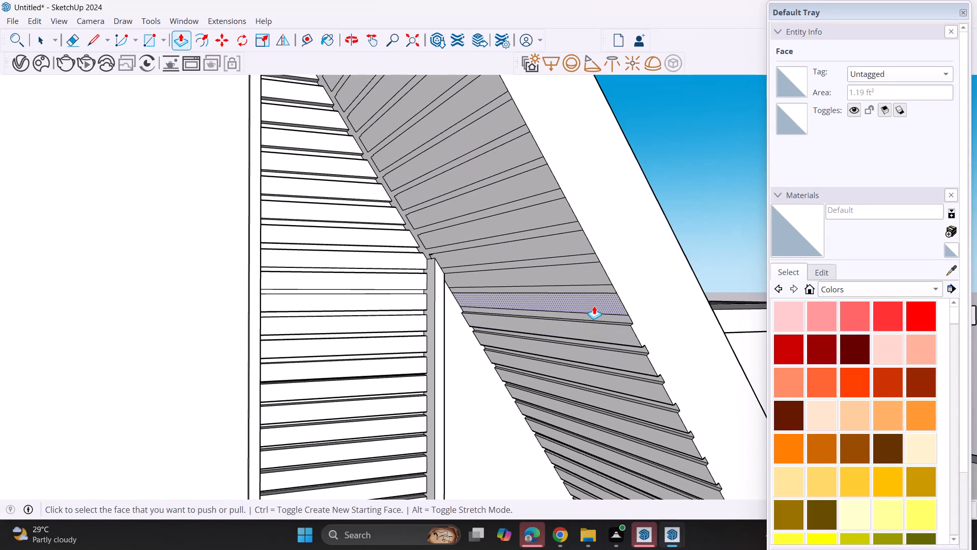
double_click(590, 269)
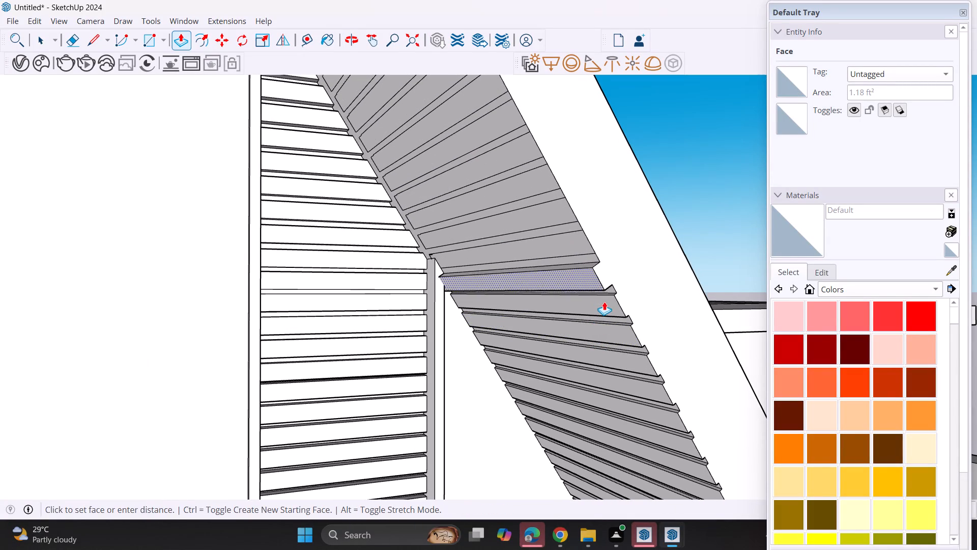
click(605, 302)
double_click(561, 253)
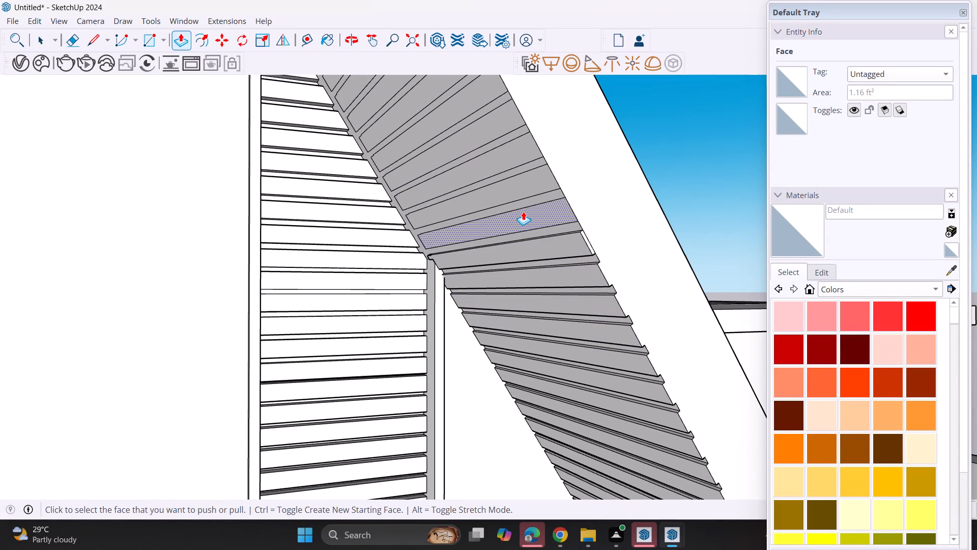
double_click(523, 211)
double_click(523, 185)
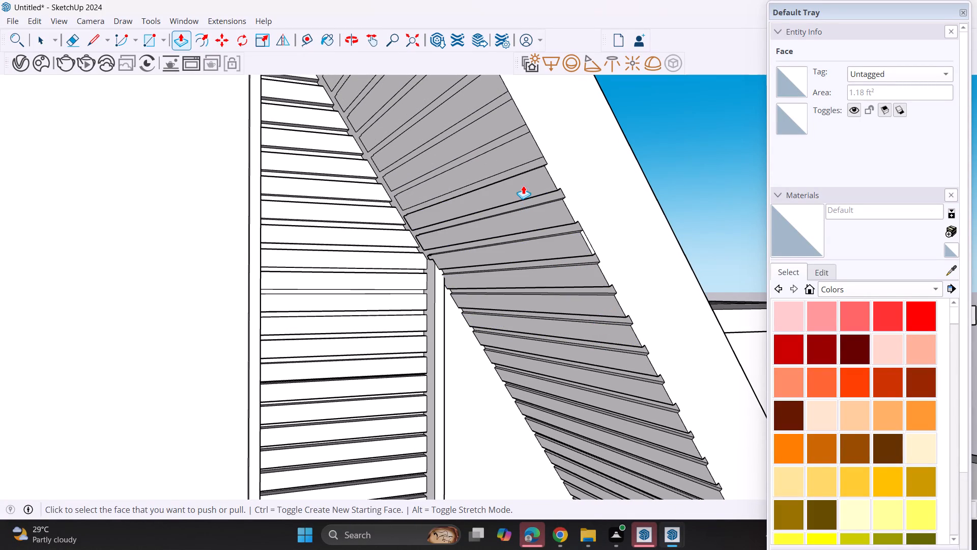
double_click(512, 145)
double_click(486, 114)
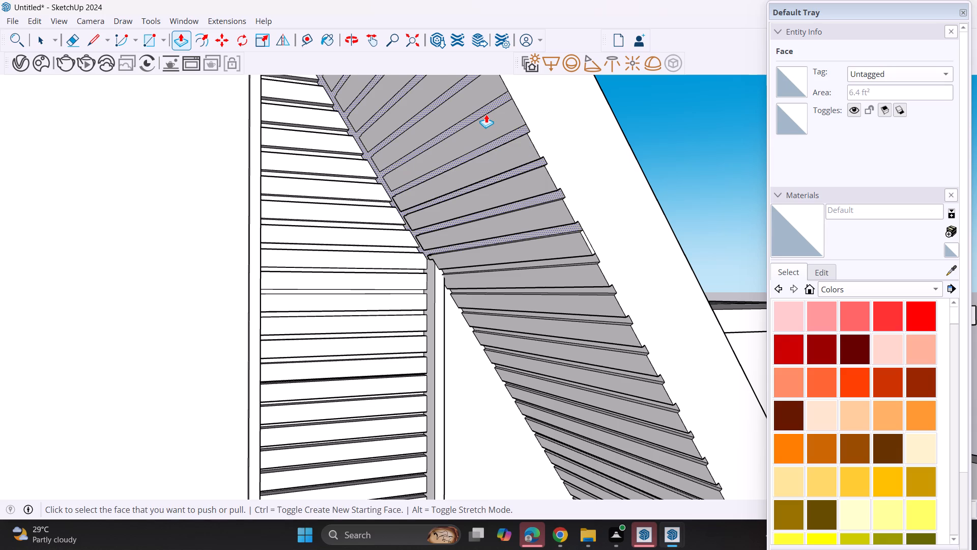
key(ctrl+z)
click(494, 126)
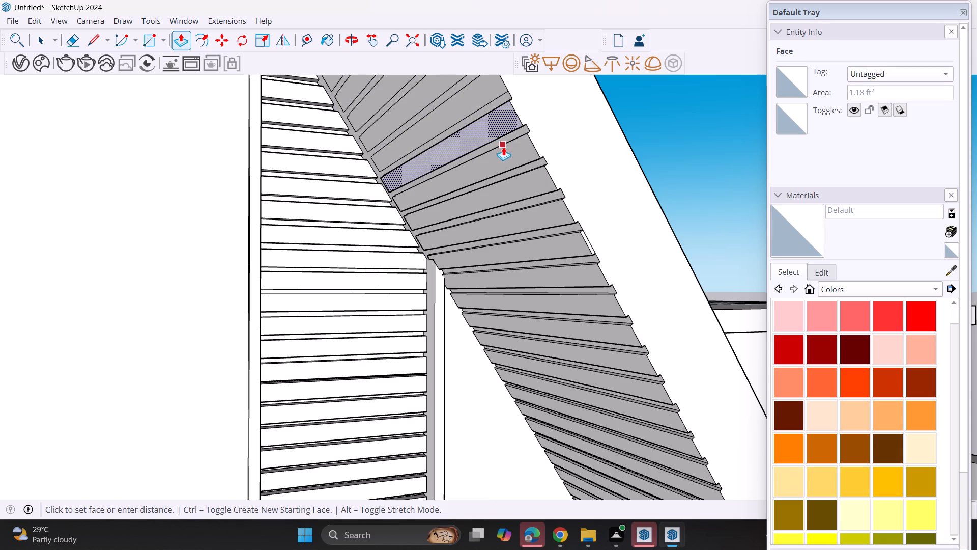
click(506, 150)
double_click(485, 102)
Repeat the same outward extrusion on the next six strips up the roof's inner face.
middle_drag(485, 102, 514, 176)
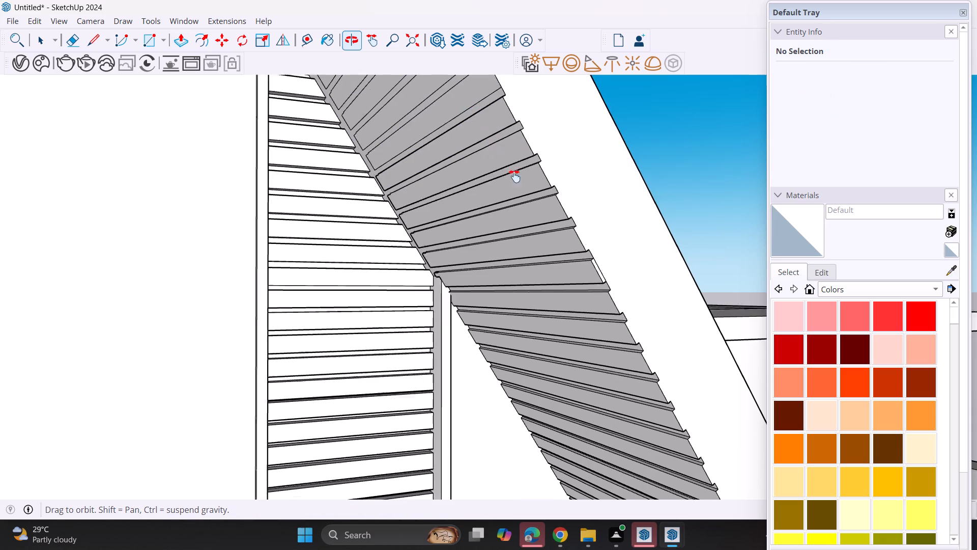
middle_drag(514, 176, 571, 311)
double_click(560, 272)
double_click(538, 233)
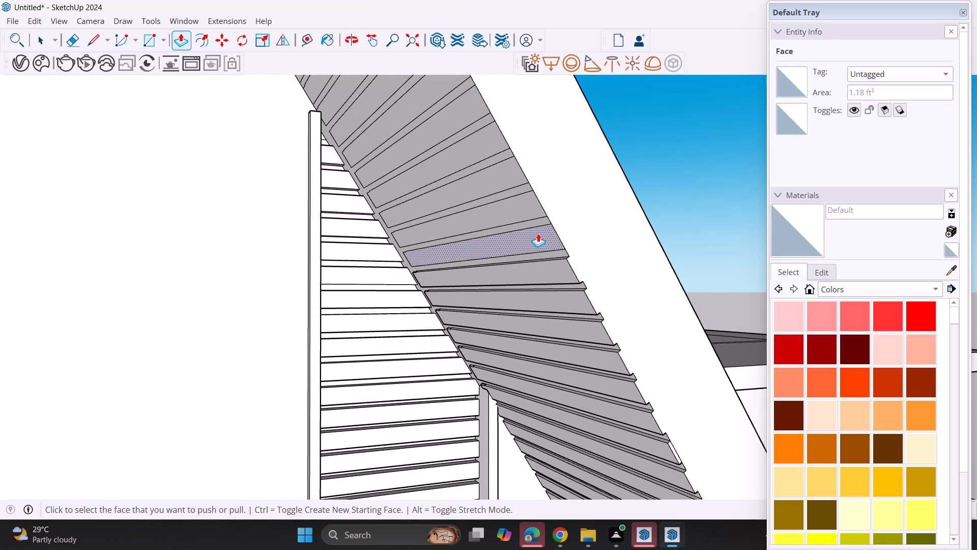
double_click(525, 213)
double_click(504, 176)
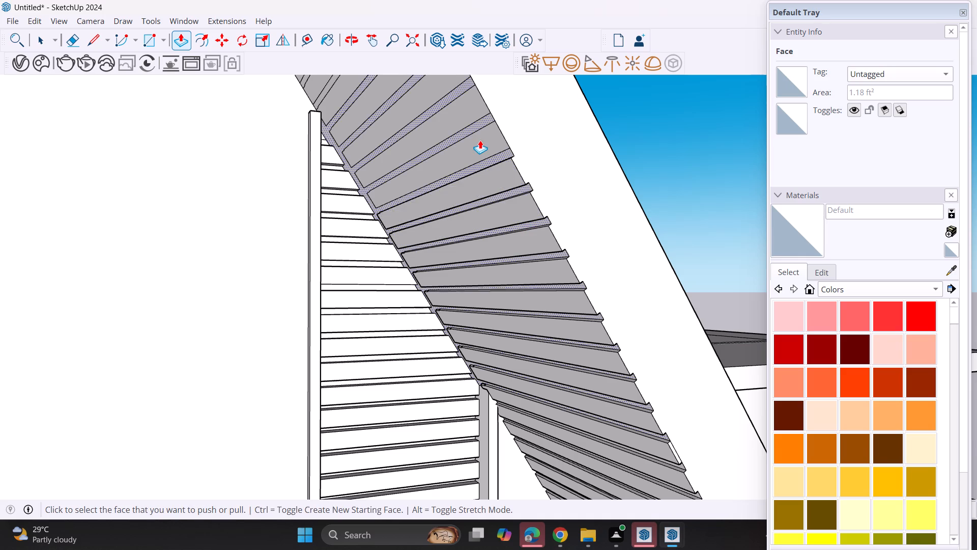
double_click(480, 136)
double_click(459, 123)
Extrude the next seven strips past the top of the recess's frame outward by the same amount.
scroll(462, 140, down, 1)
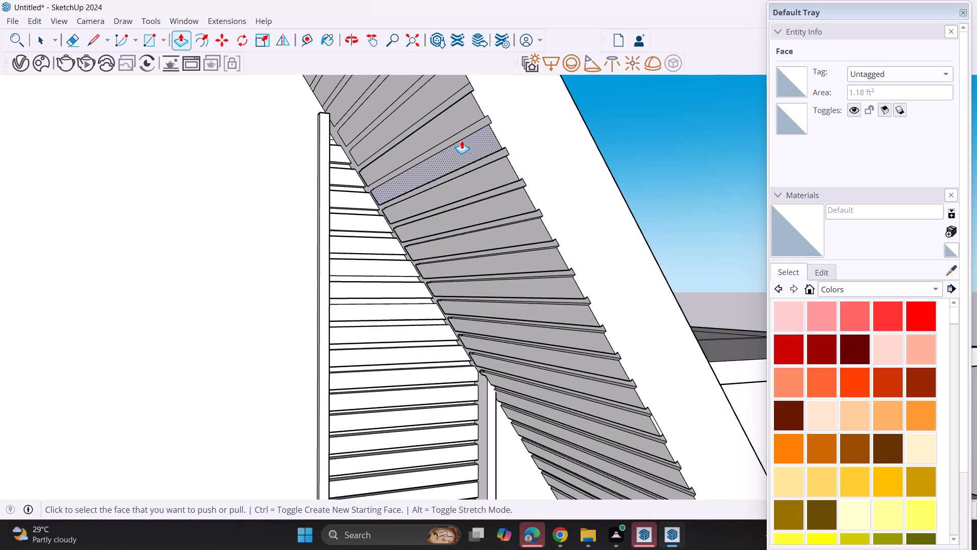
shift+middle_drag(462, 140, 560, 340)
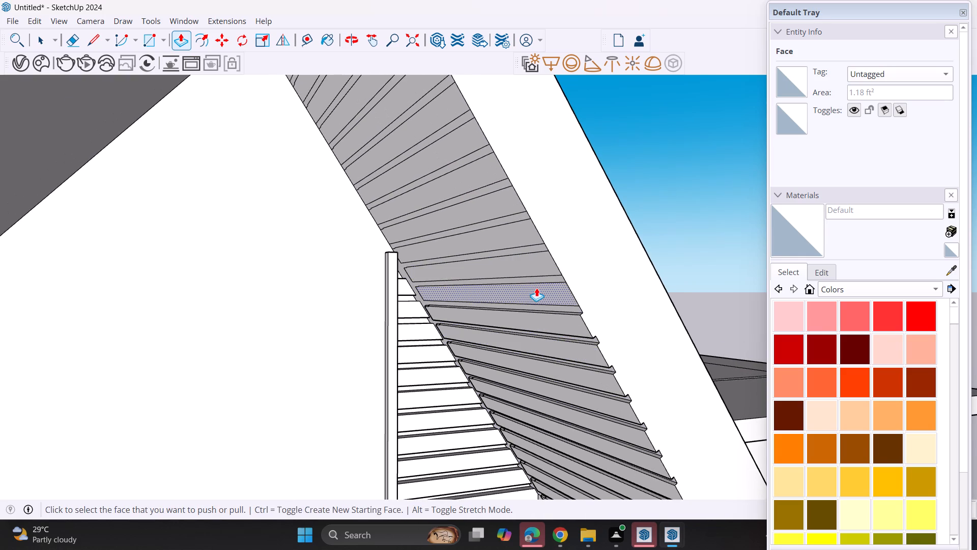
double_click(536, 288)
double_click(529, 264)
double_click(513, 226)
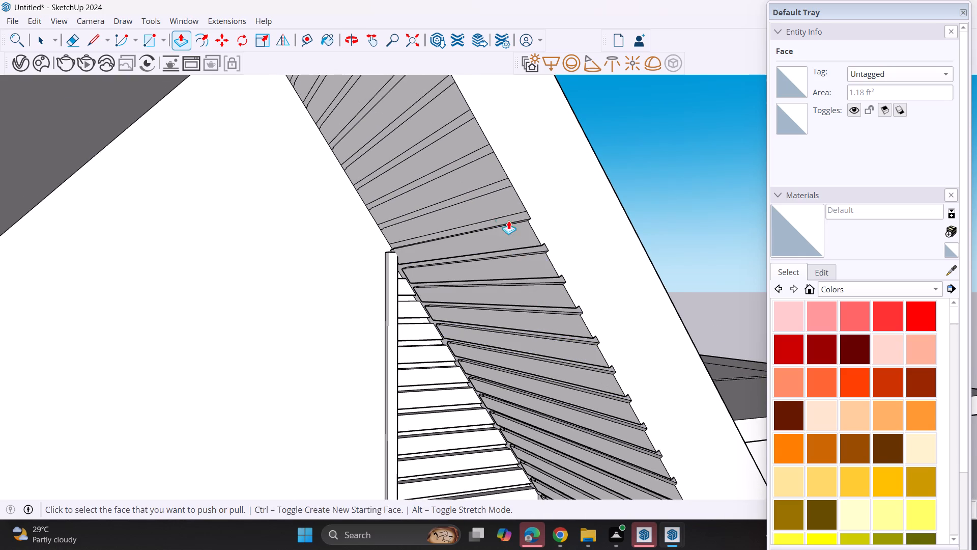
double_click(501, 209)
double_click(473, 163)
double_click(466, 147)
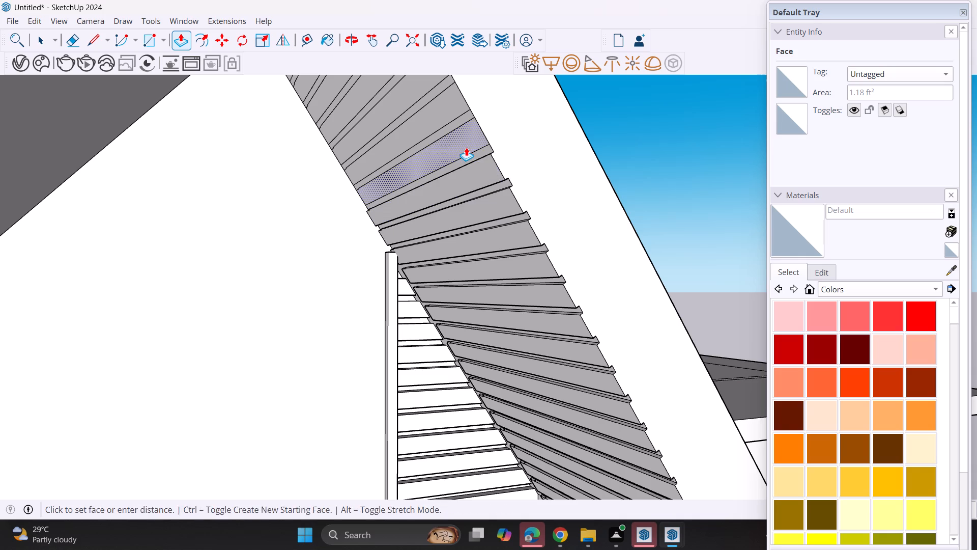
double_click(425, 129)
Repeat the outward extrusion on the six strips just below the topmost strip at the ridge.
middle_drag(424, 144, 457, 227)
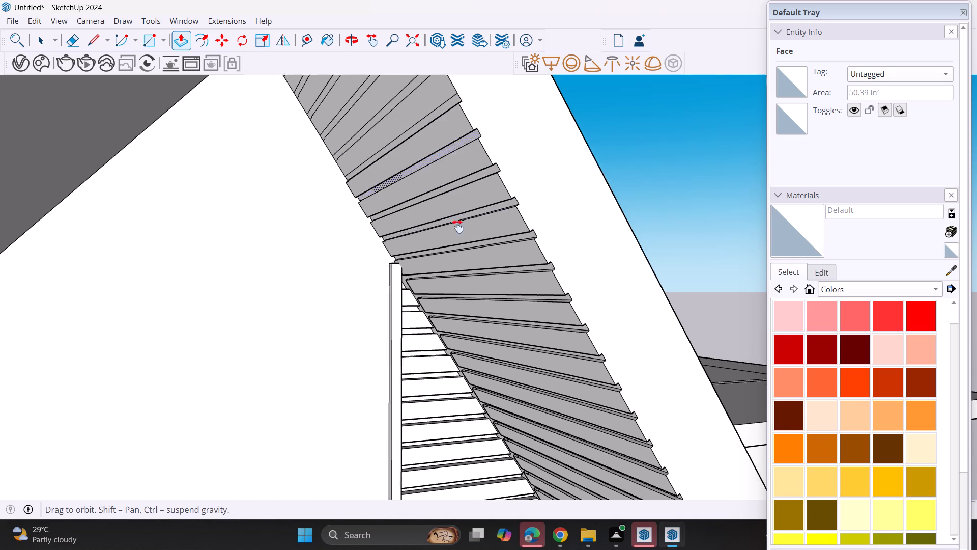
middle_drag(457, 227, 484, 293)
double_click(495, 241)
double_click(486, 212)
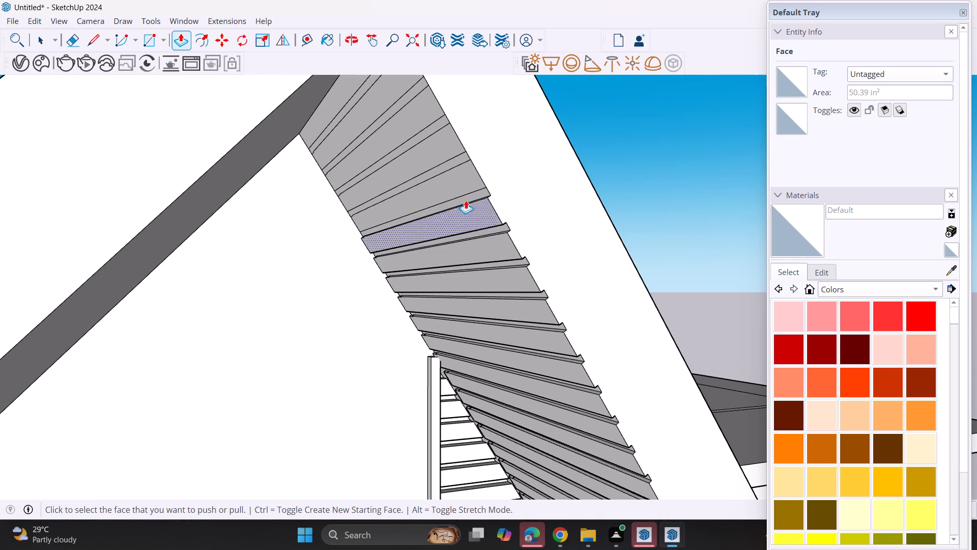
double_click(462, 187)
double_click(447, 142)
double_click(436, 113)
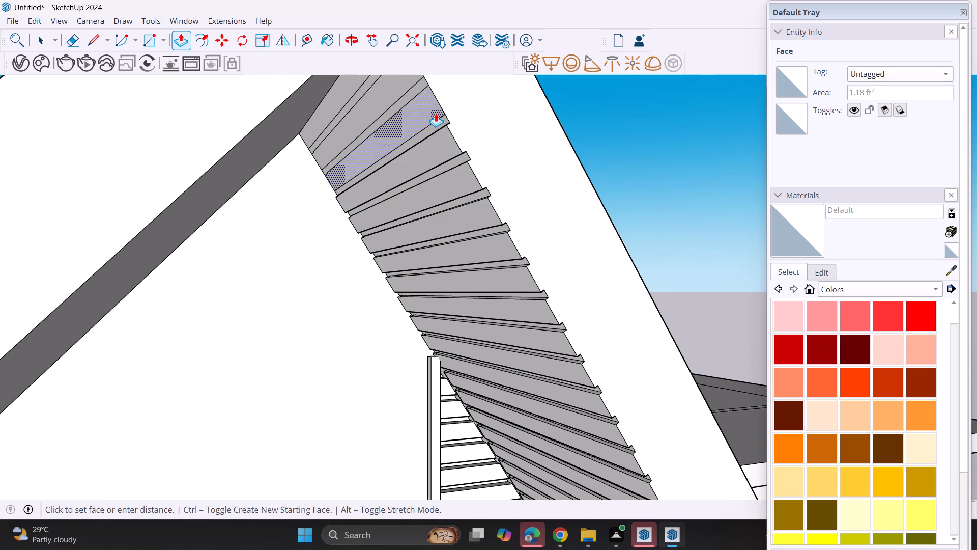
double_click(392, 84)
Extrude the topmost strip at the ridge outward with Push/Pull, level with the raised strip below it.
double_click(342, 94)
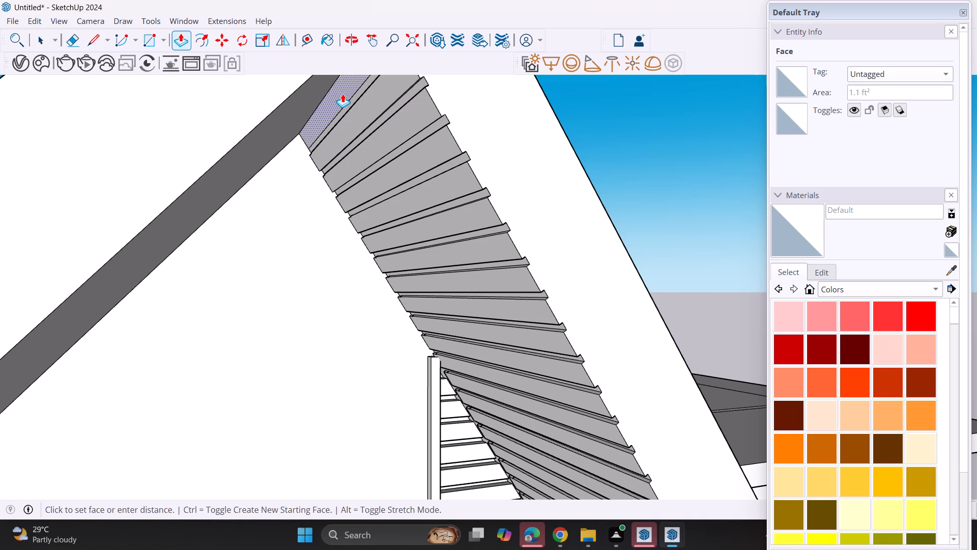
click(329, 111)
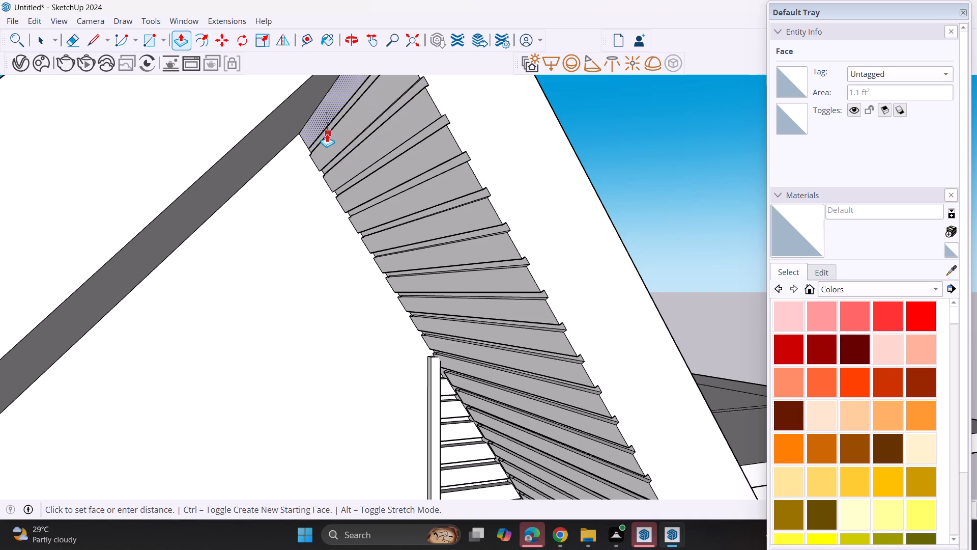
click(330, 141)
middle_drag(347, 153, 317, 203)
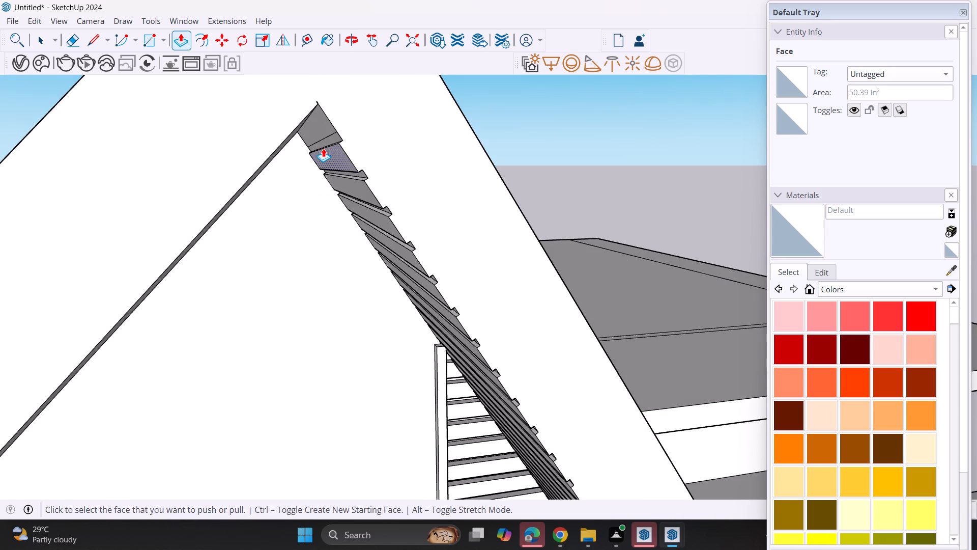
click(323, 132)
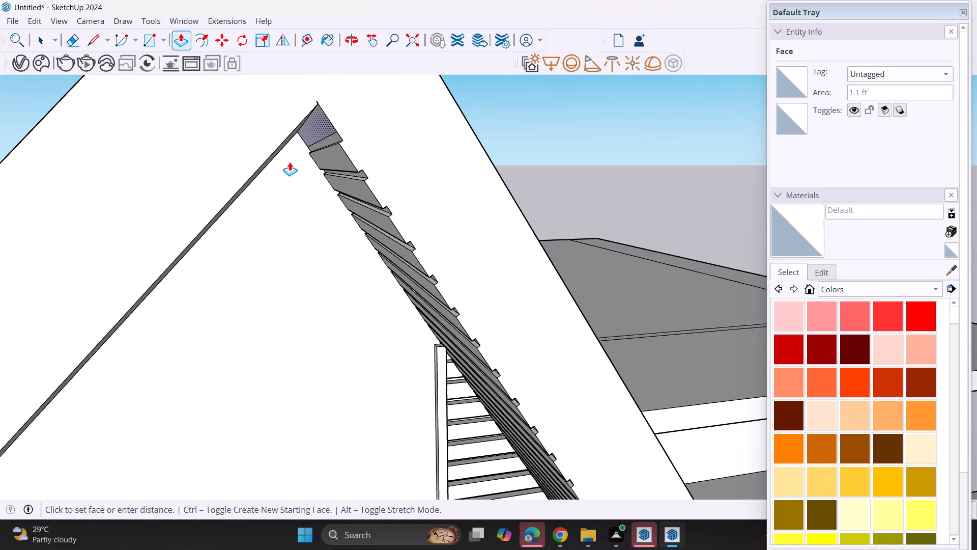
click(333, 161)
Delete the stray edge on the inner face of the opposite roof slope, behind the lattice screen.
middle_drag(354, 226, 328, 193)
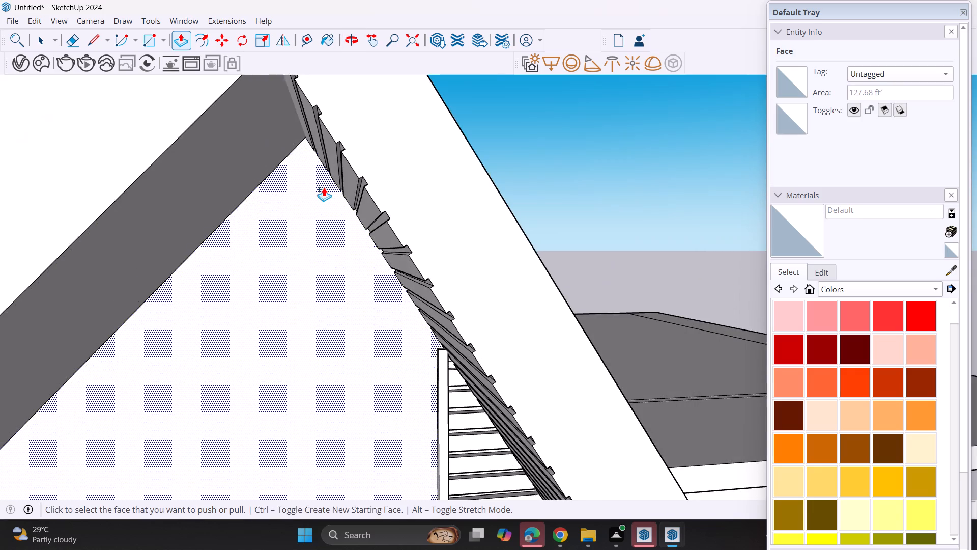
scroll(324, 187, down, 19)
middle_drag(415, 391, 419, 296)
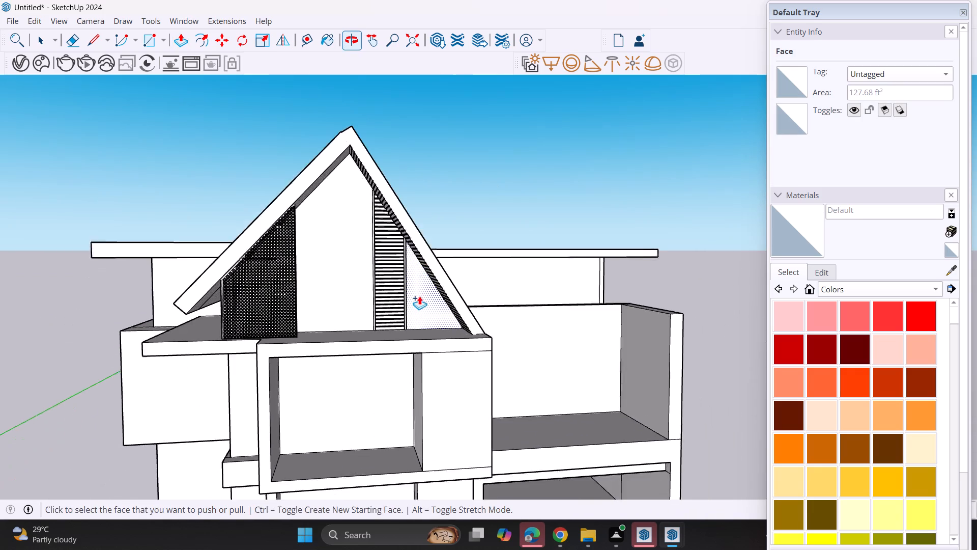
scroll(425, 309, up, 4)
middle_drag(426, 298, 426, 283)
middle_drag(425, 281, 335, 278)
scroll(425, 281, up, 1)
middle_drag(240, 285, 415, 336)
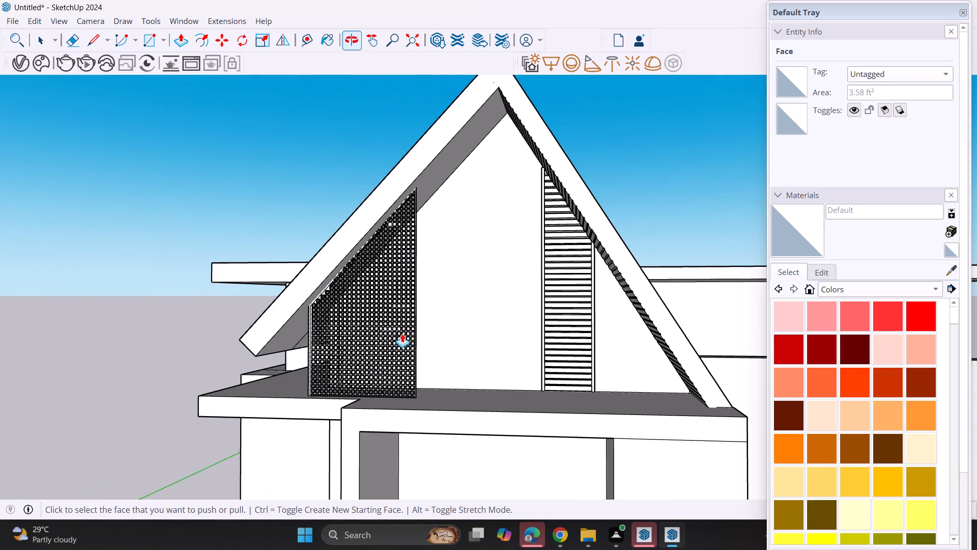
middle_drag(397, 332, 299, 319)
scroll(350, 325, up, 4)
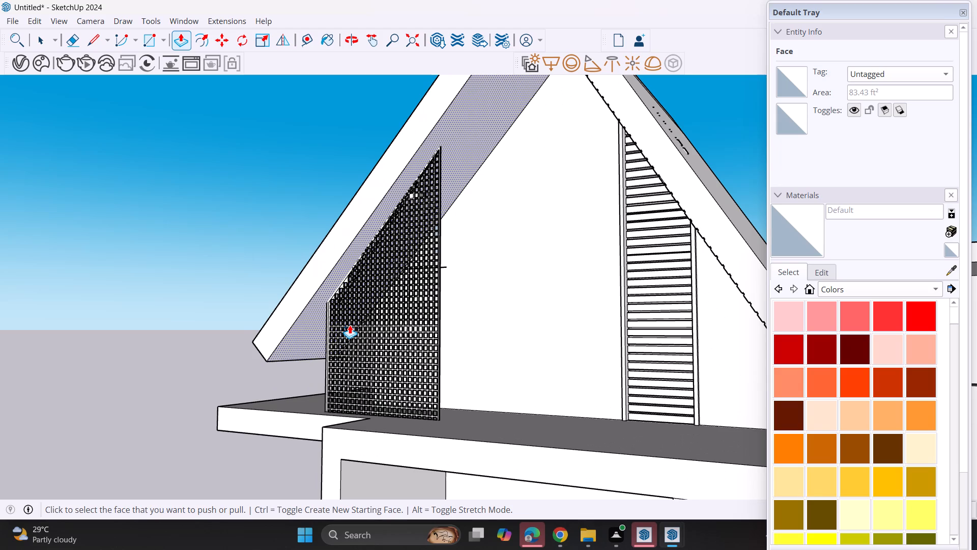
middle_drag(372, 351, 220, 332)
scroll(487, 368, up, 4)
scroll(446, 352, up, 2)
middle_drag(446, 352, 370, 340)
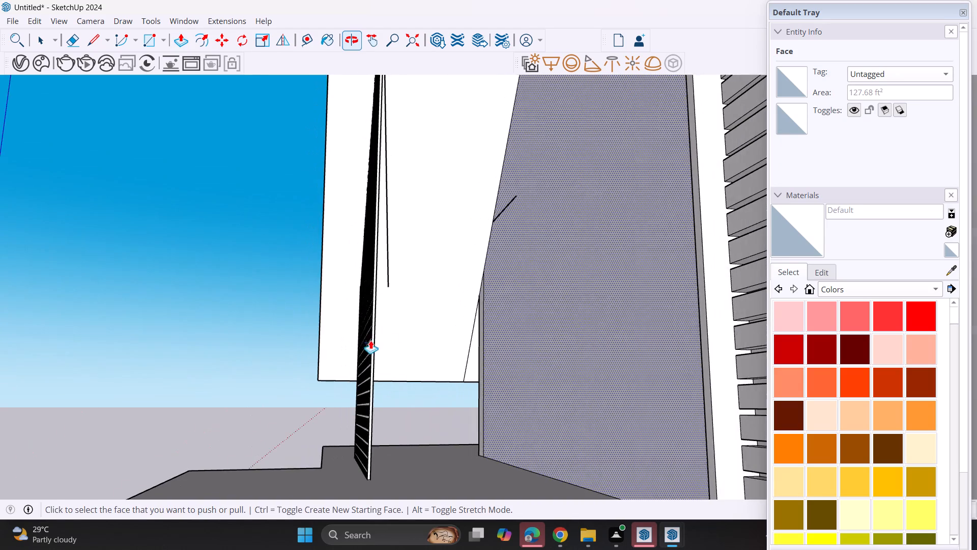
scroll(423, 364, up, 4)
middle_click(410, 391)
scroll(387, 361, up, 1)
scroll(354, 309, down, 6)
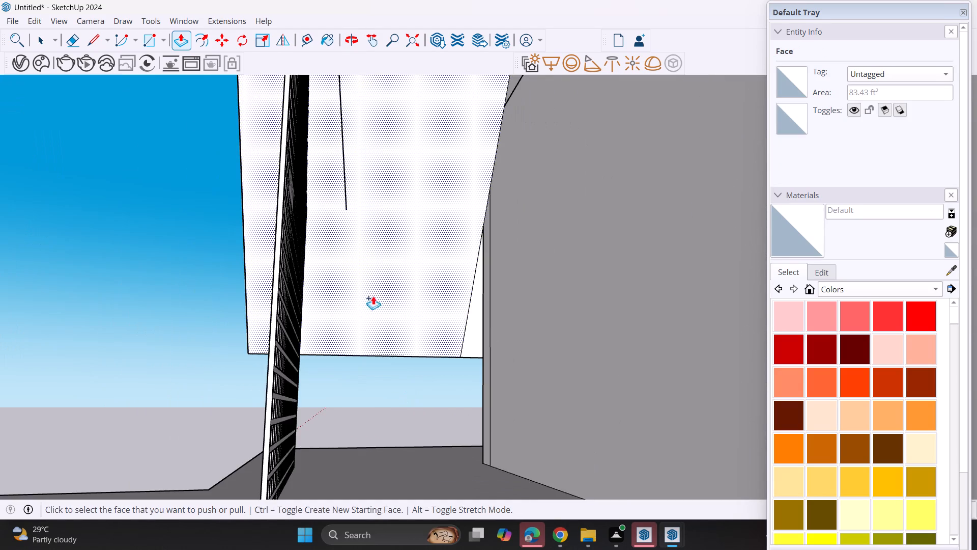
middle_drag(405, 269, 423, 332)
middle_drag(422, 333, 364, 334)
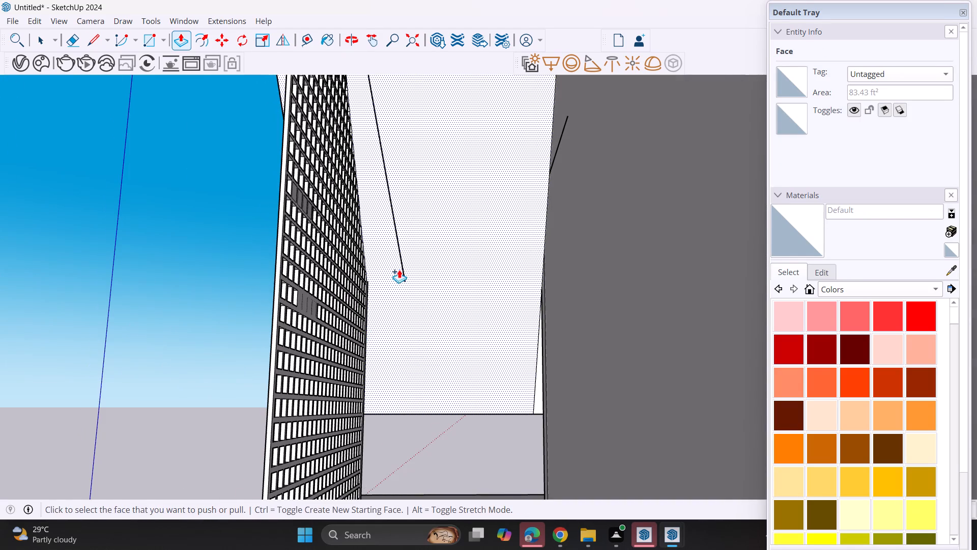
key(space)
click(402, 274)
key(Delete)
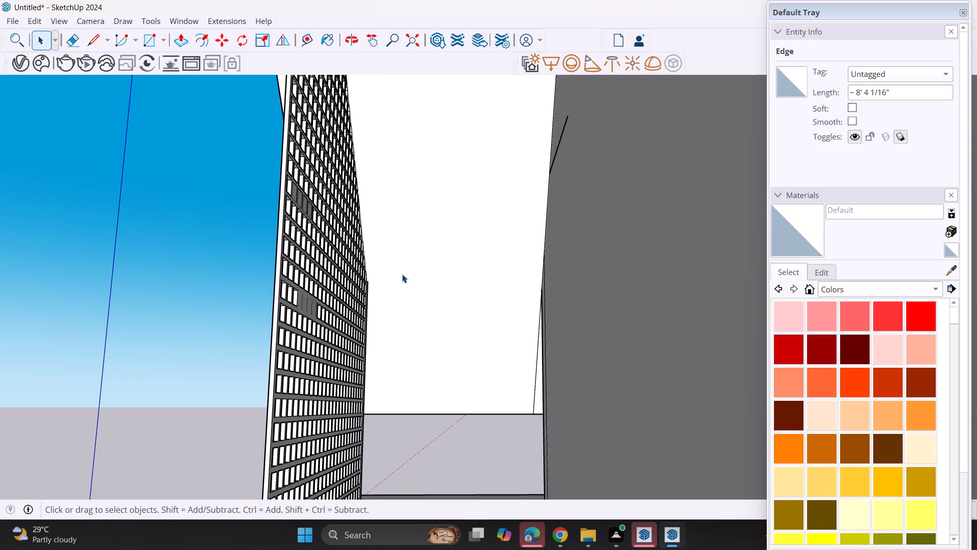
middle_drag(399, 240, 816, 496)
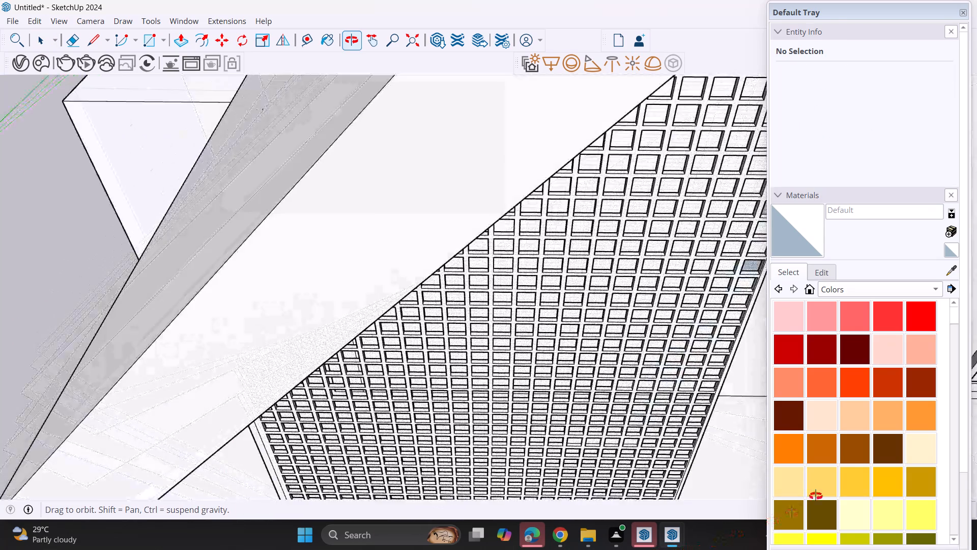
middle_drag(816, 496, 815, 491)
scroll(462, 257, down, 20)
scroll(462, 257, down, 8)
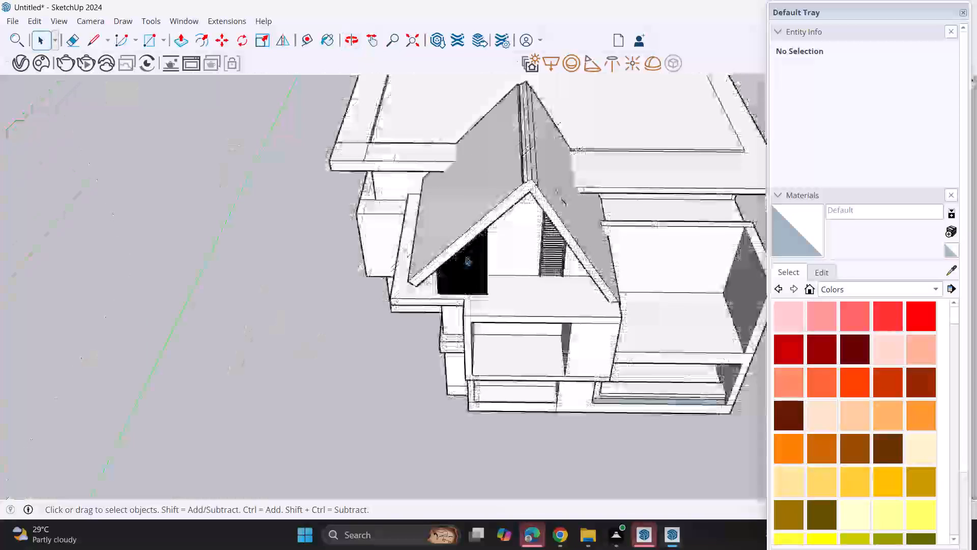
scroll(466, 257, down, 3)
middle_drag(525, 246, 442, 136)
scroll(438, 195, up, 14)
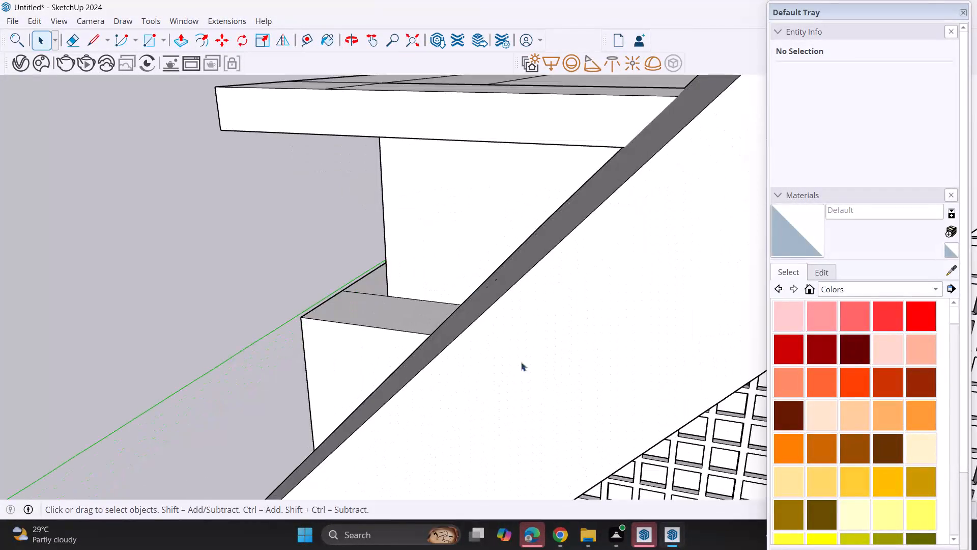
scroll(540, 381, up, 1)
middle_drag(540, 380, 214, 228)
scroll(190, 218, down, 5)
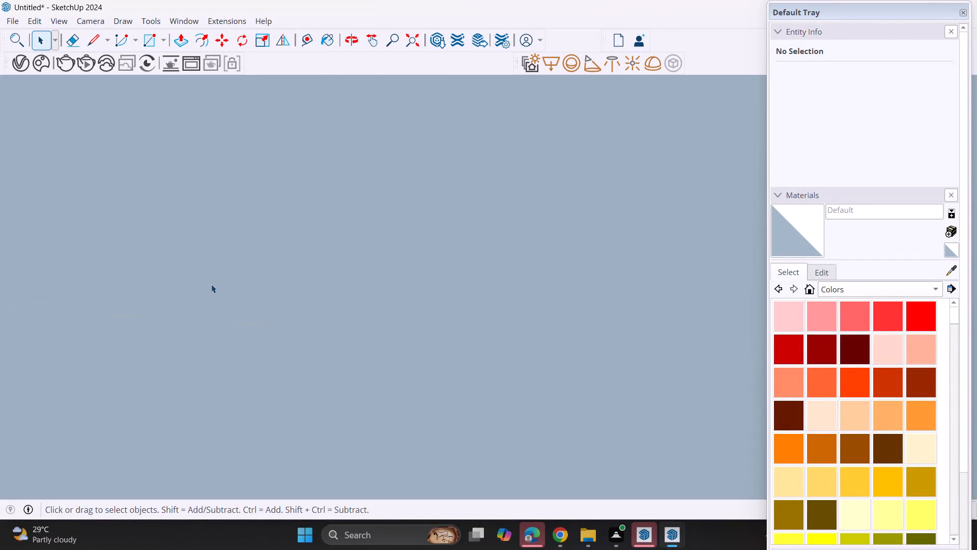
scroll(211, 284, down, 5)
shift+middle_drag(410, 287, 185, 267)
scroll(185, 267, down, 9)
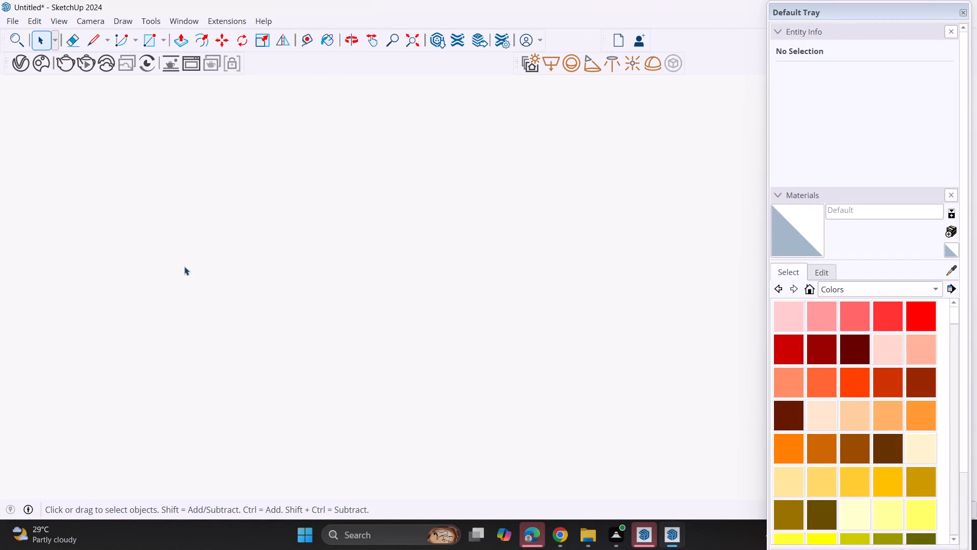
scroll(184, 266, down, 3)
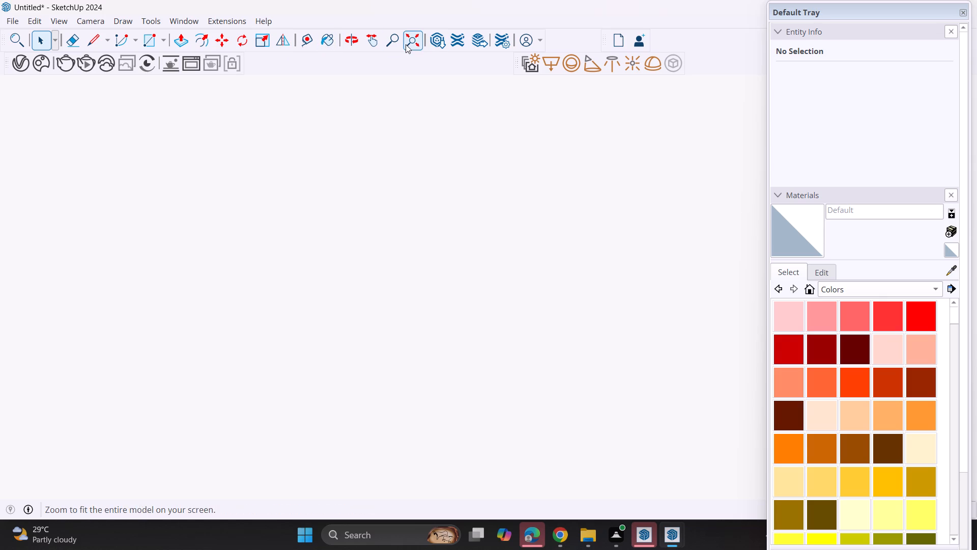
Draw a line across the roof slope's inner face behind the lattice screen, parallel to and just above its bottom edge.
click(406, 44)
middle_drag(407, 222, 474, 258)
shift+middle_drag(326, 143, 547, 299)
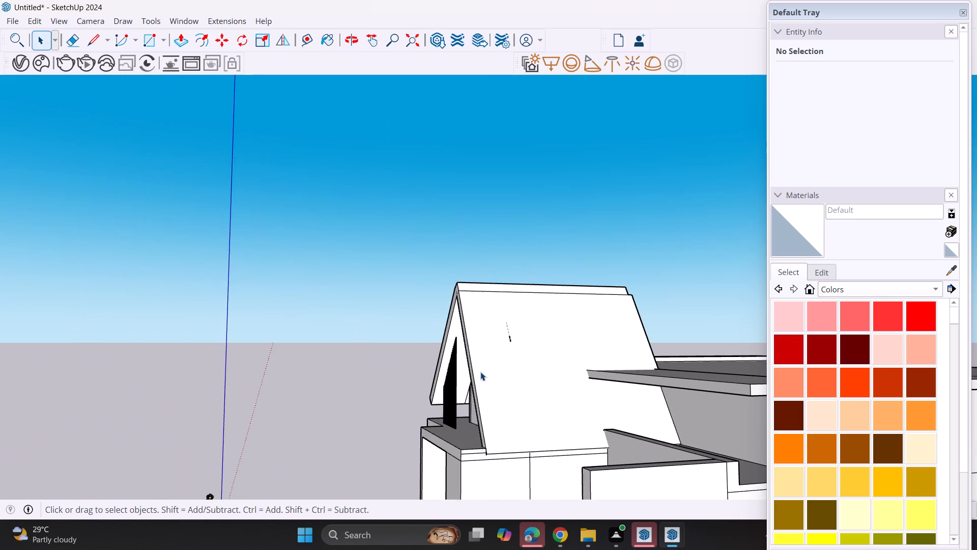
scroll(478, 379, up, 14)
scroll(471, 432, up, 4)
scroll(456, 400, down, 1)
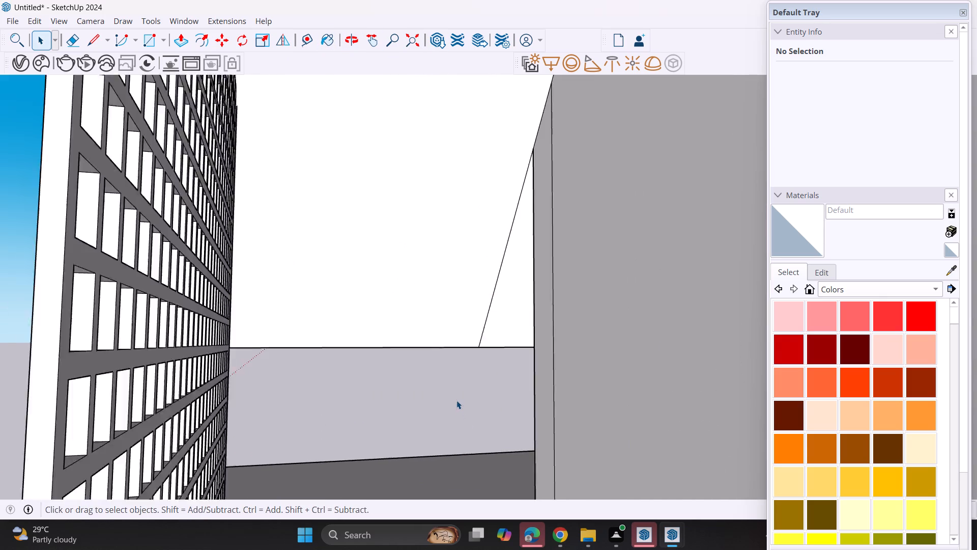
scroll(456, 400, down, 1)
shift+middle_drag(456, 400, 473, 380)
middle_drag(474, 380, 388, 350)
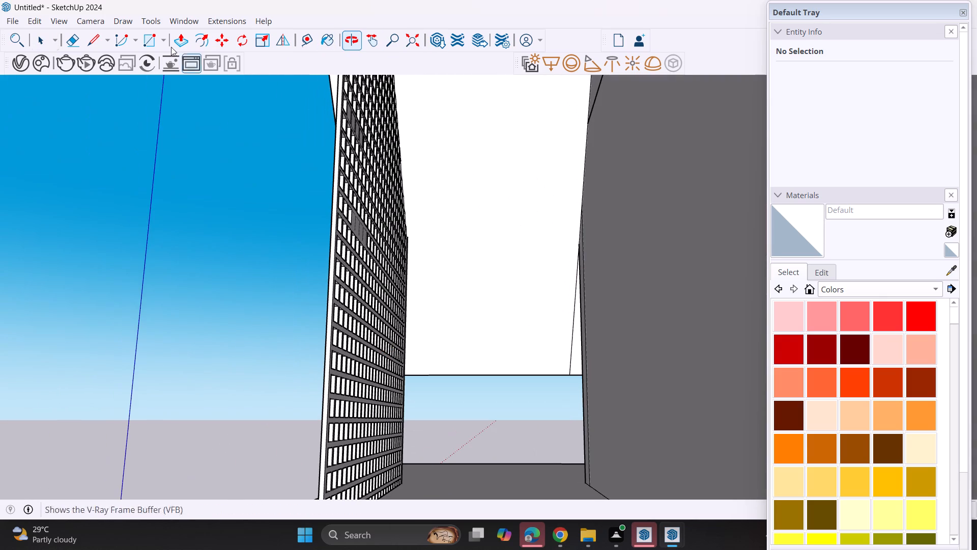
click(88, 30)
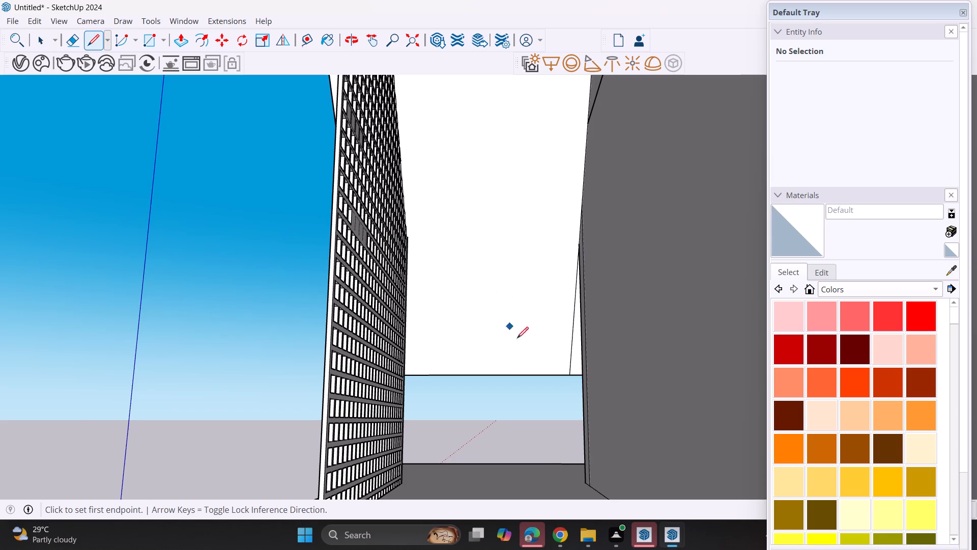
scroll(527, 354, up, 3)
click(587, 369)
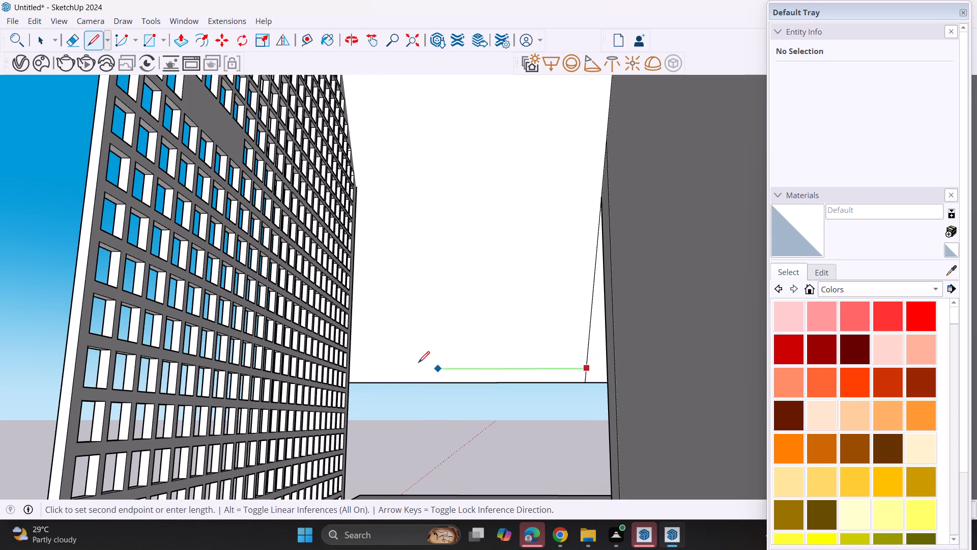
shift+middle_drag(418, 363, 646, 361)
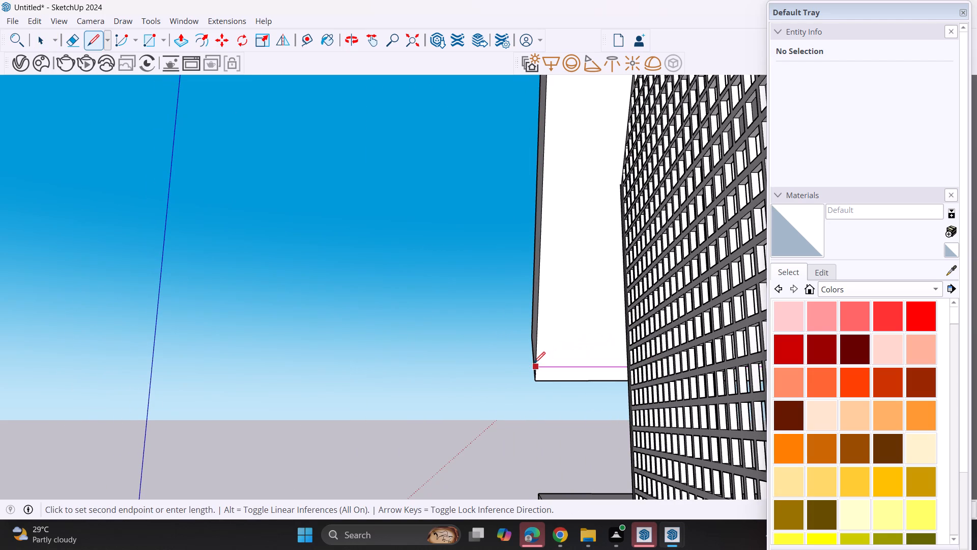
click(534, 363)
shift+middle_drag(562, 362, 319, 326)
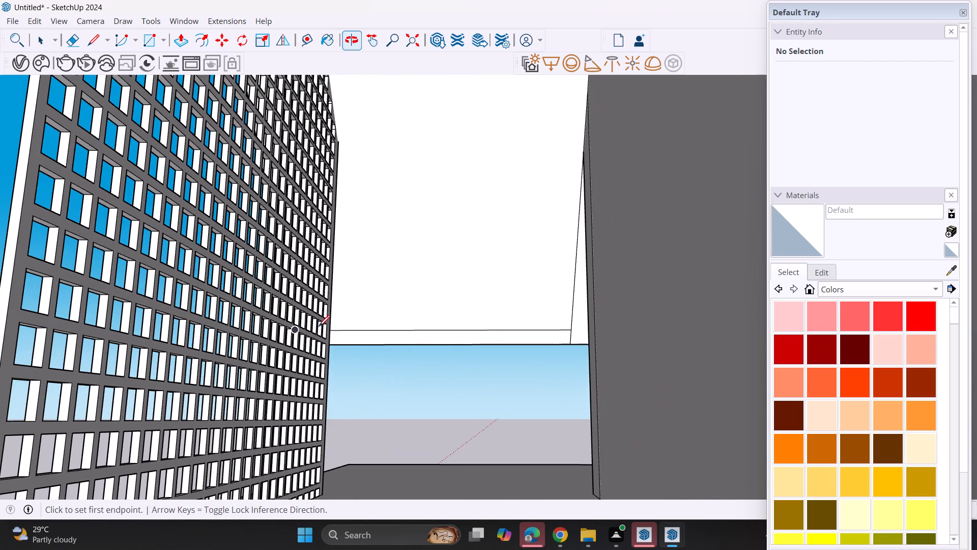
Copy the narrow bottom strip with its edges up along the slope, leaving a small gap above the original.
key(space)
click(483, 342)
click(483, 341)
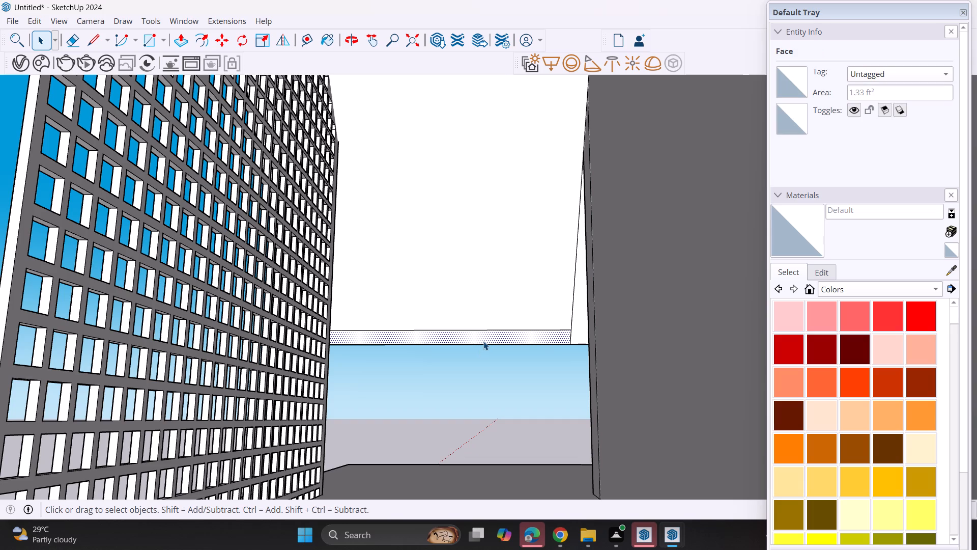
double_click(483, 341)
scroll(518, 330, up, 3)
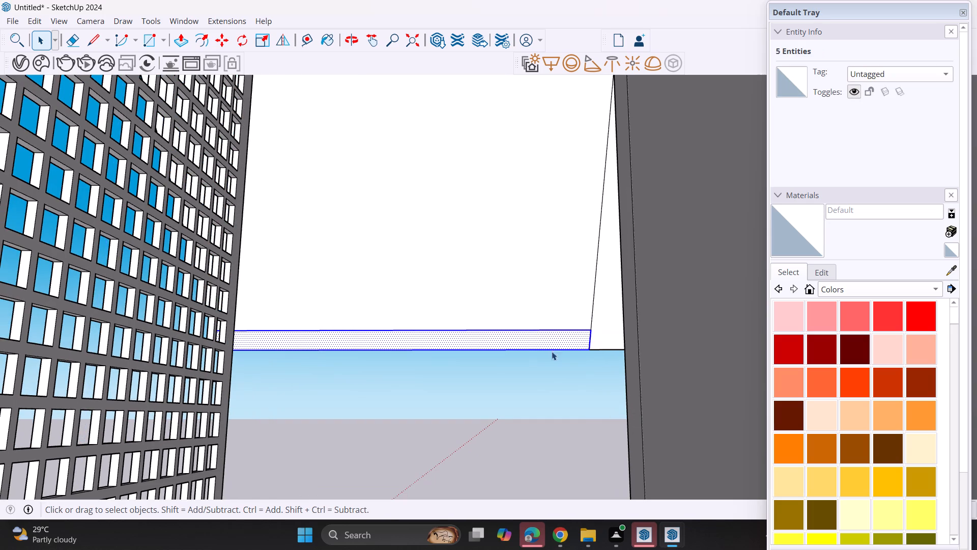
key(m)
click(589, 353)
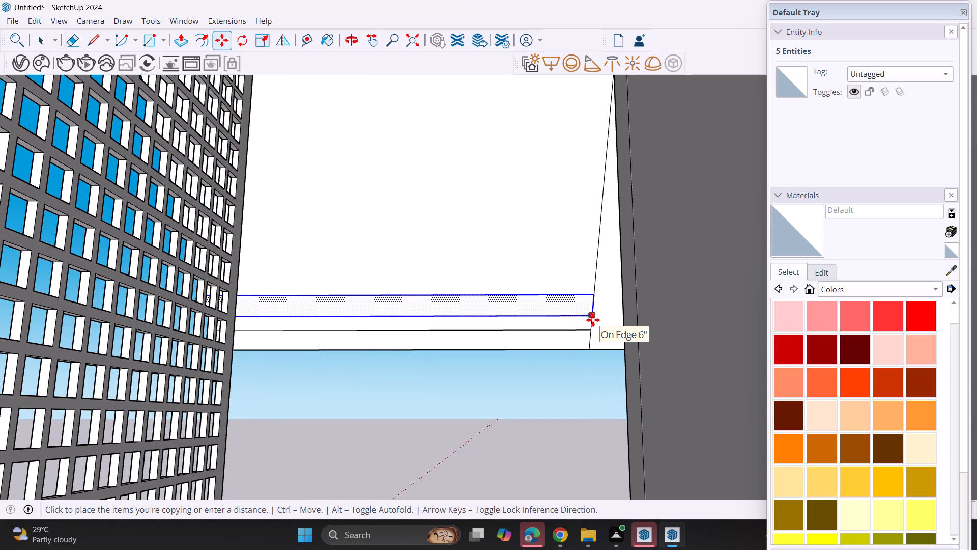
scroll(593, 320, up, 9)
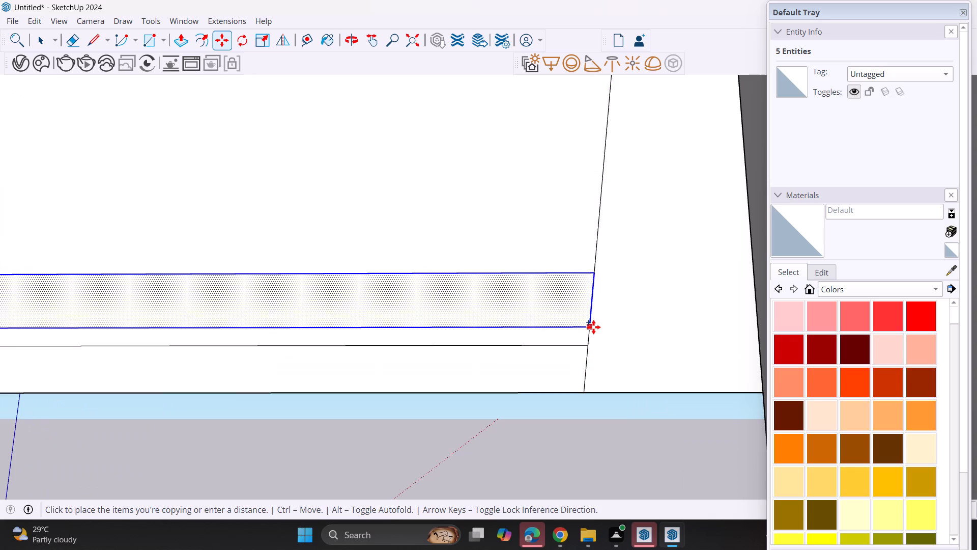
click(593, 327)
Copy the strip once more at the same spacing and array that copy 20 times up the slope.
click(586, 345)
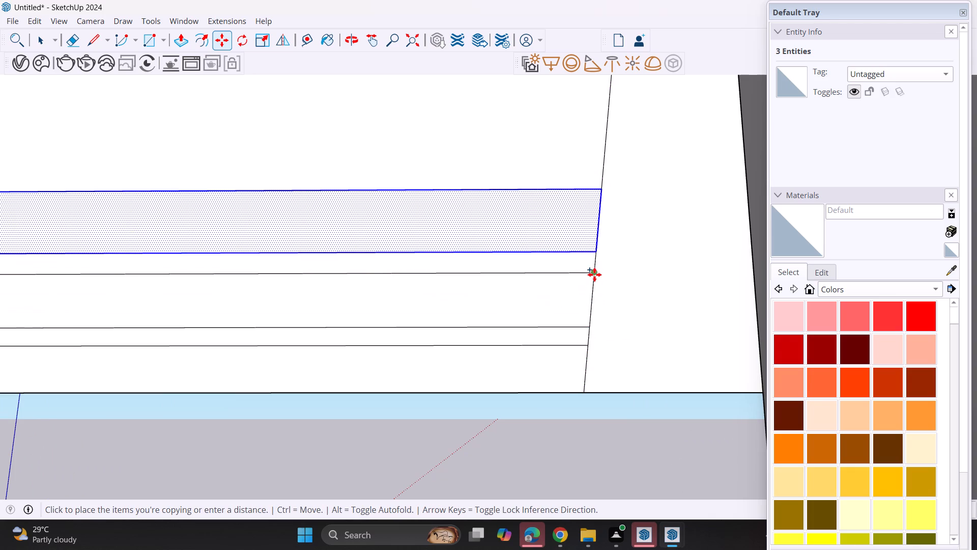
click(594, 274)
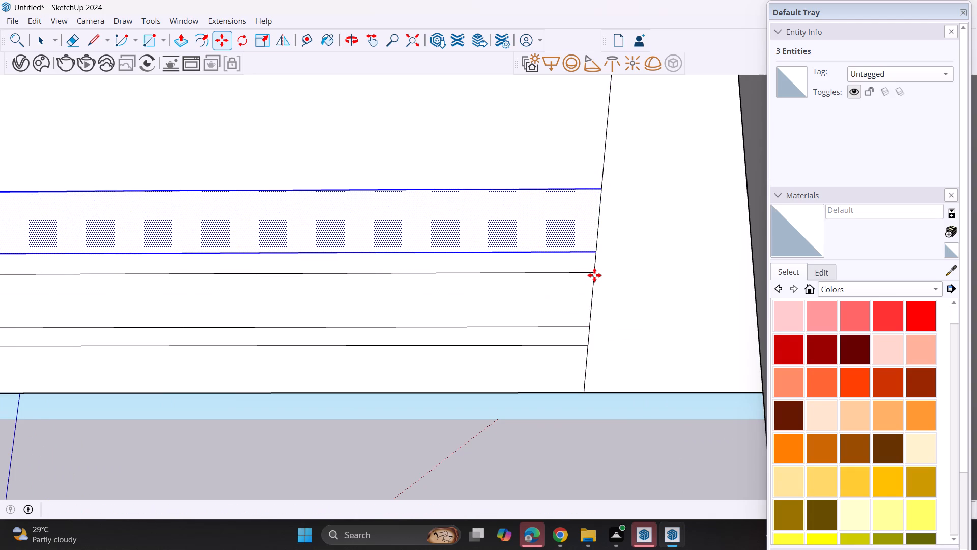
key(shift+asterisk)
text(20)
key(Return)
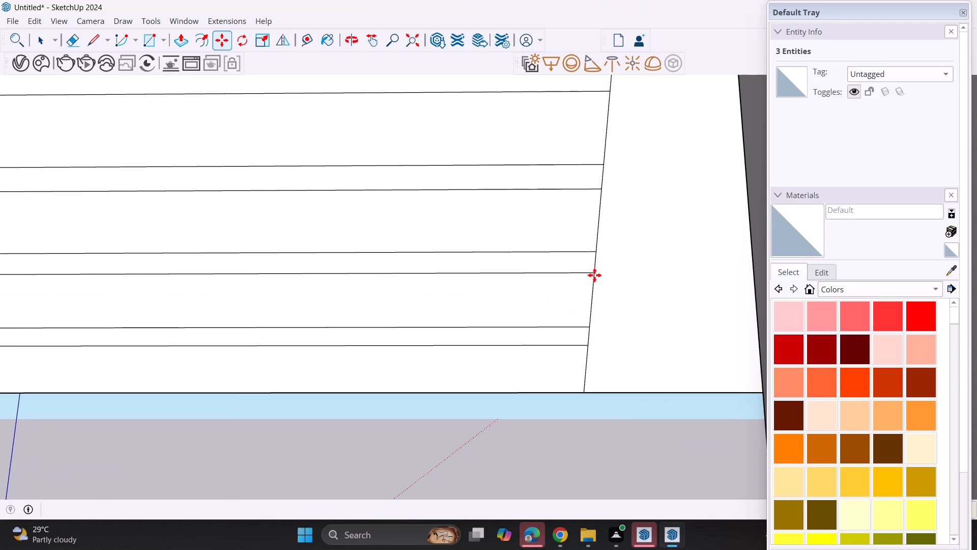
Copy the topmost arrayed strip further up the slope's inner face, one strip spacing above it, snapping to the strip corners.
scroll(594, 274, down, 12)
middle_drag(515, 274, 662, 281)
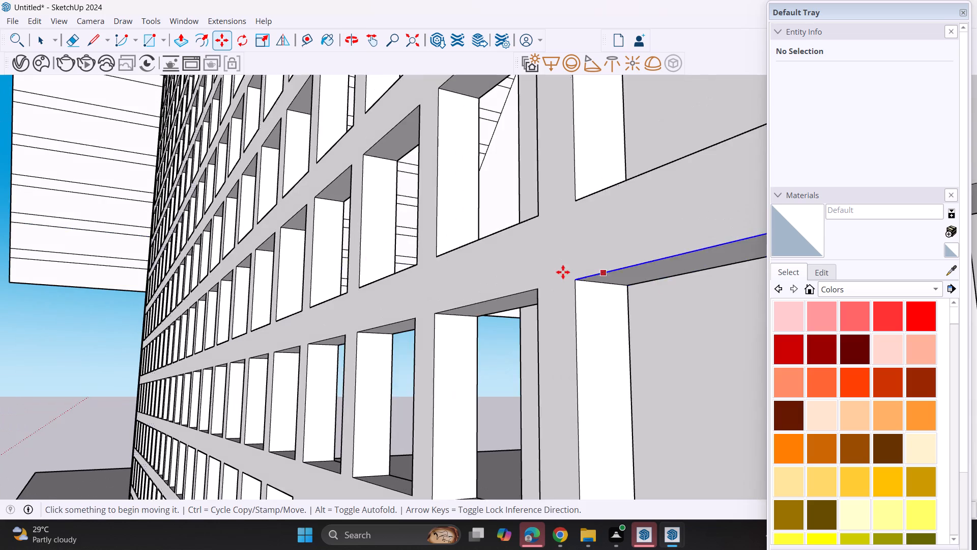
scroll(563, 272, down, 20)
scroll(563, 272, down, 6)
middle_drag(234, 315, 279, 323)
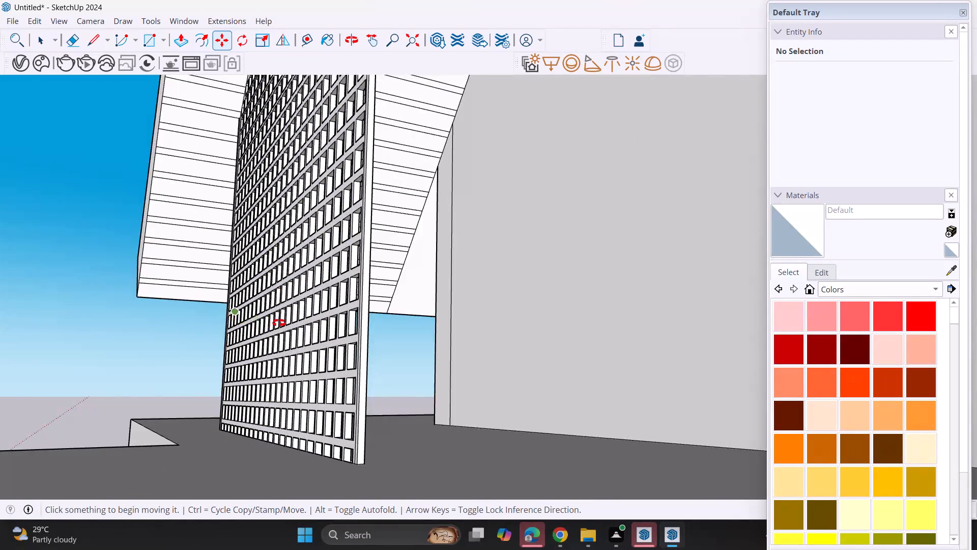
middle_drag(279, 323, 346, 330)
scroll(340, 325, down, 20)
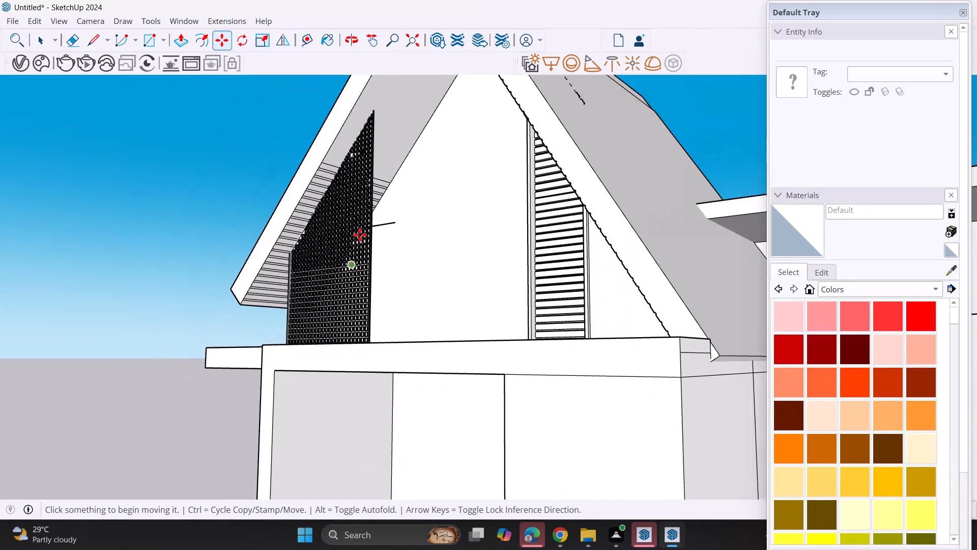
shift+middle_drag(363, 225, 377, 282)
scroll(434, 205, up, 5)
scroll(391, 223, up, 11)
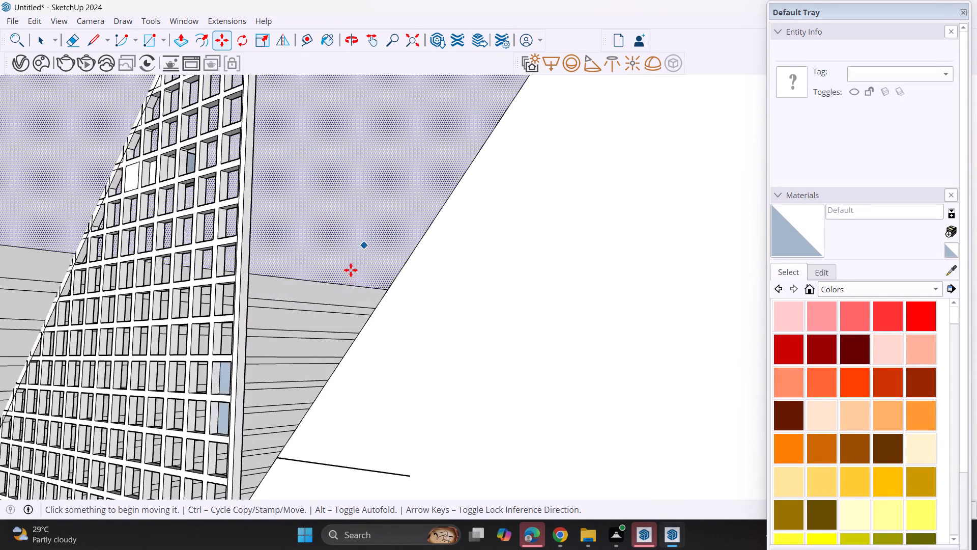
middle_drag(349, 281, 286, 270)
scroll(349, 281, up, 1)
scroll(327, 344, up, 4)
scroll(324, 302, up, 6)
key(space)
double_click(335, 299)
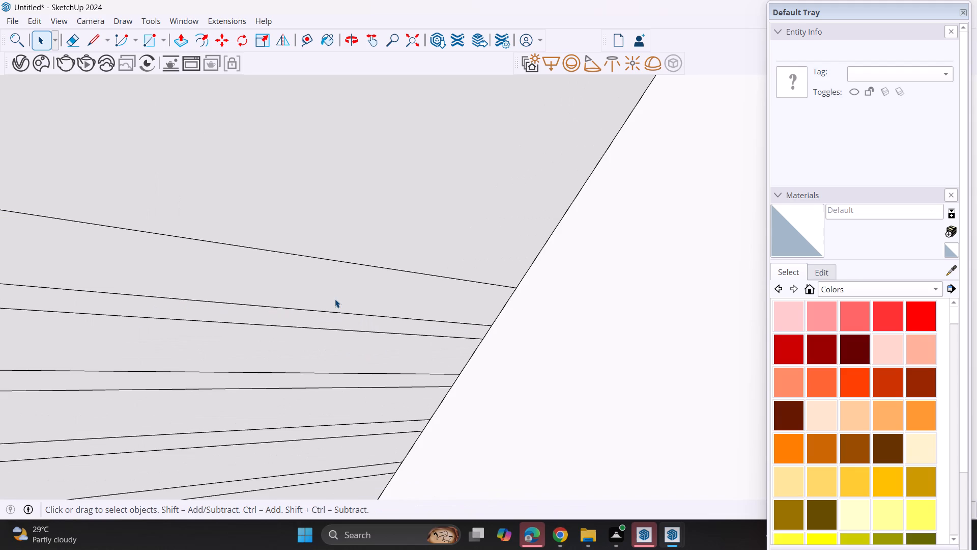
scroll(468, 302, up, 8)
middle_drag(467, 368, 463, 363)
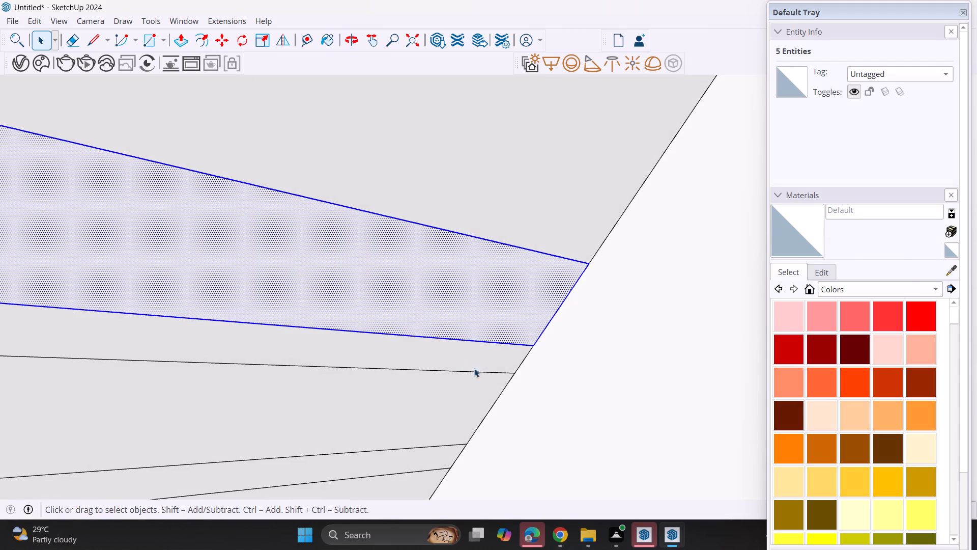
key(m)
click(518, 375)
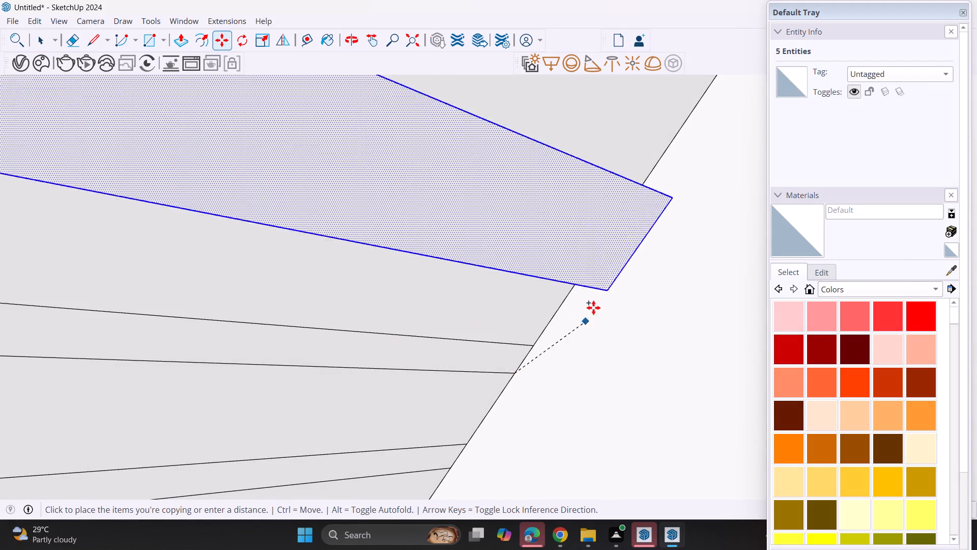
click(592, 264)
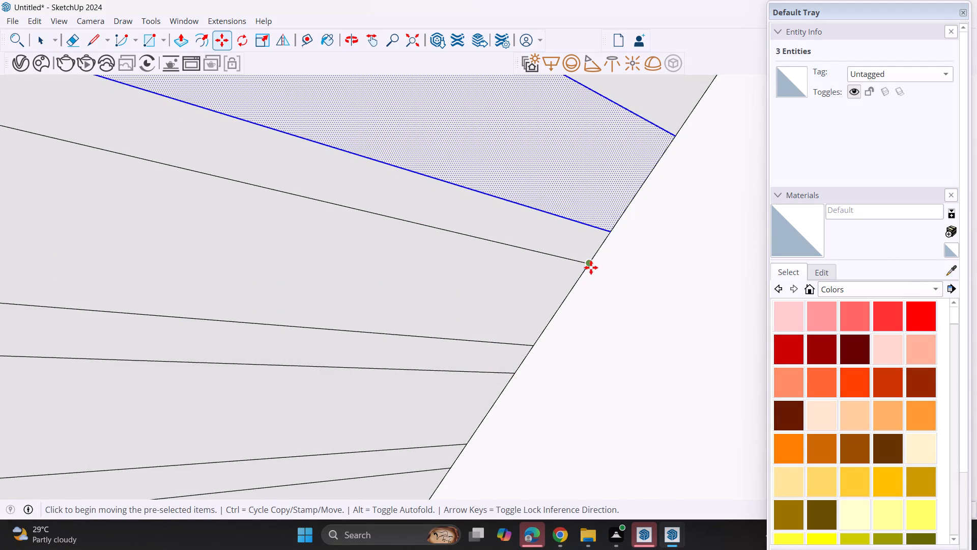
Copy the new top strip by the same corner-to-corner spacing and array it 20 times toward the ridge.
click(591, 266)
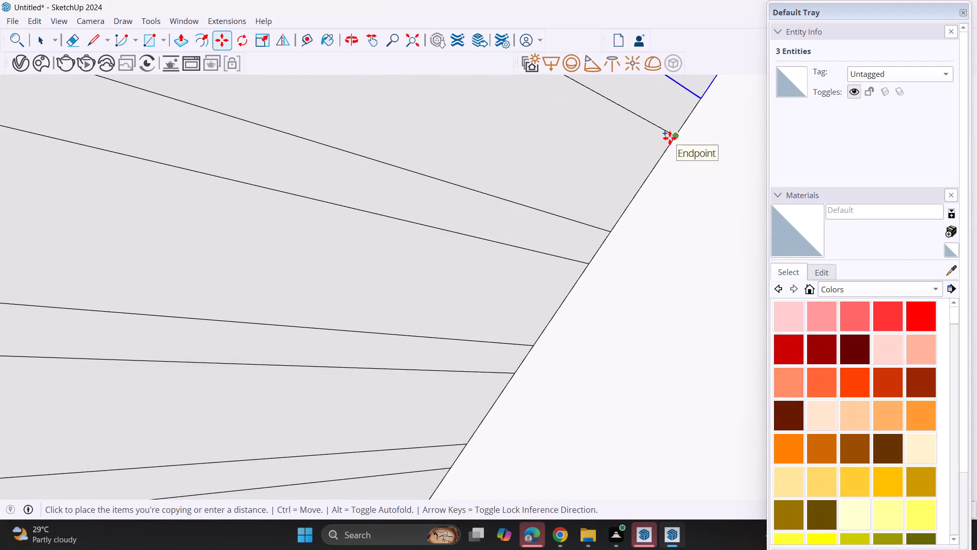
click(670, 138)
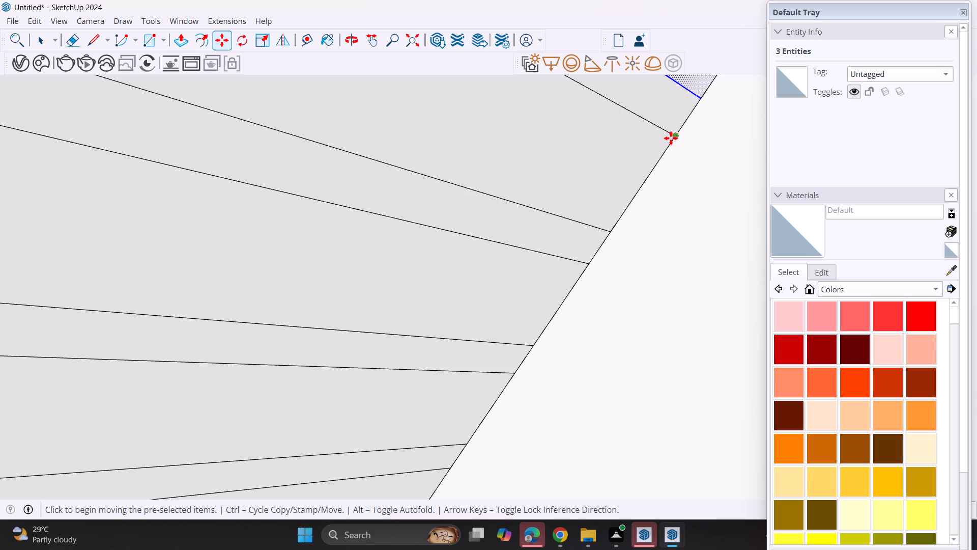
key(shift+asterisk)
text(20)
key(Return)
Copy the topmost strip twice more toward the ridge at the same spacing, snapping corner to corner along the slope's edge.
scroll(640, 190, down, 20)
scroll(640, 190, down, 4)
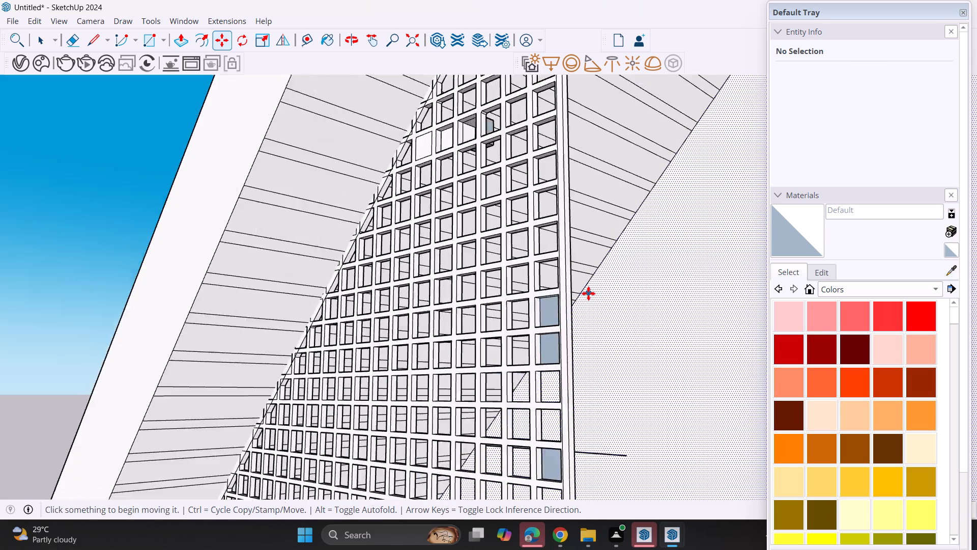
scroll(588, 293, down, 20)
scroll(588, 293, down, 2)
scroll(633, 193, up, 3)
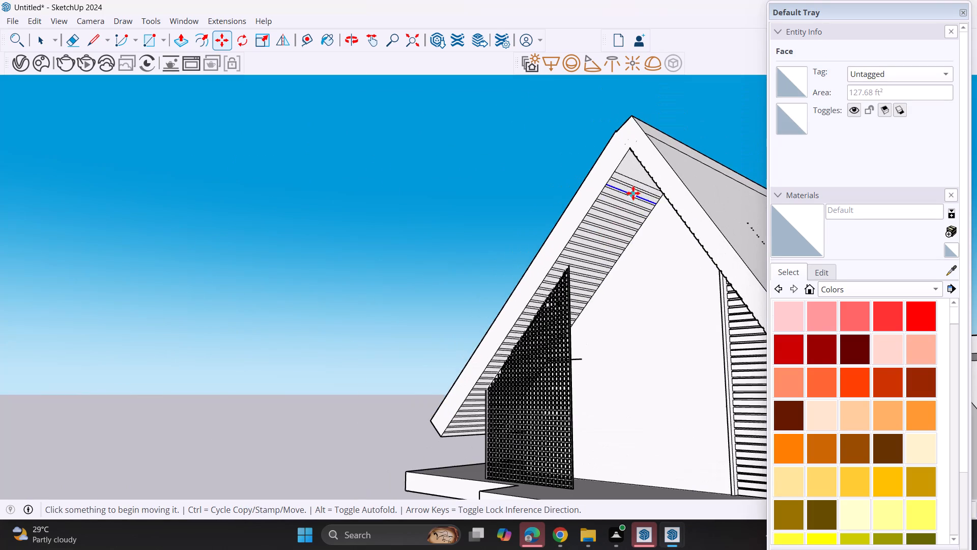
scroll(636, 188, up, 5)
scroll(642, 184, up, 17)
key(space)
double_click(645, 197)
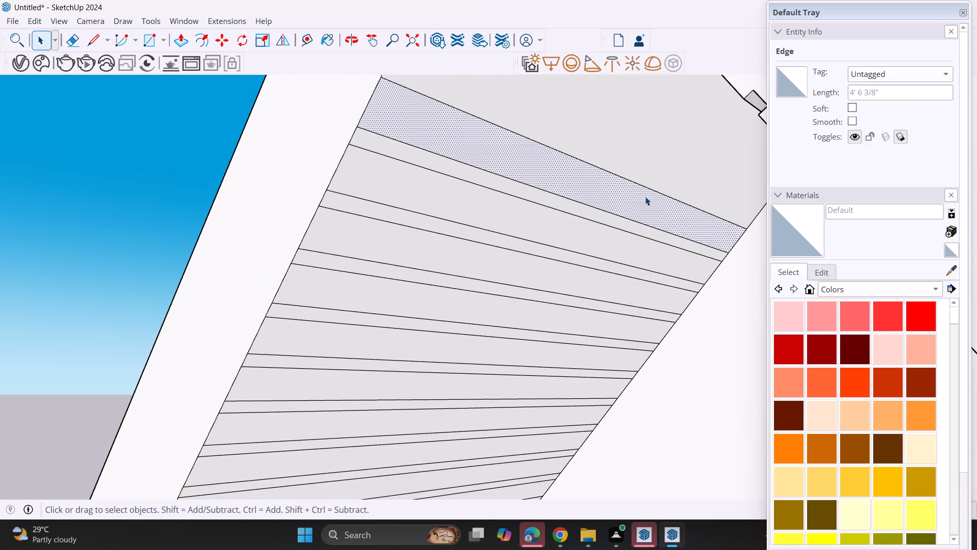
scroll(682, 256, up, 4)
key(m)
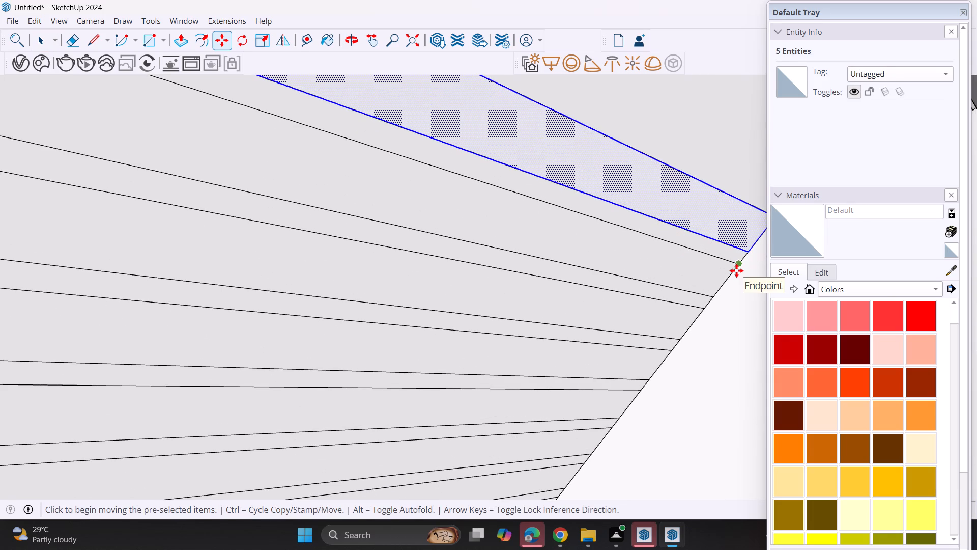
click(736, 270)
middle_drag(750, 251, 654, 281)
middle_drag(659, 263, 714, 225)
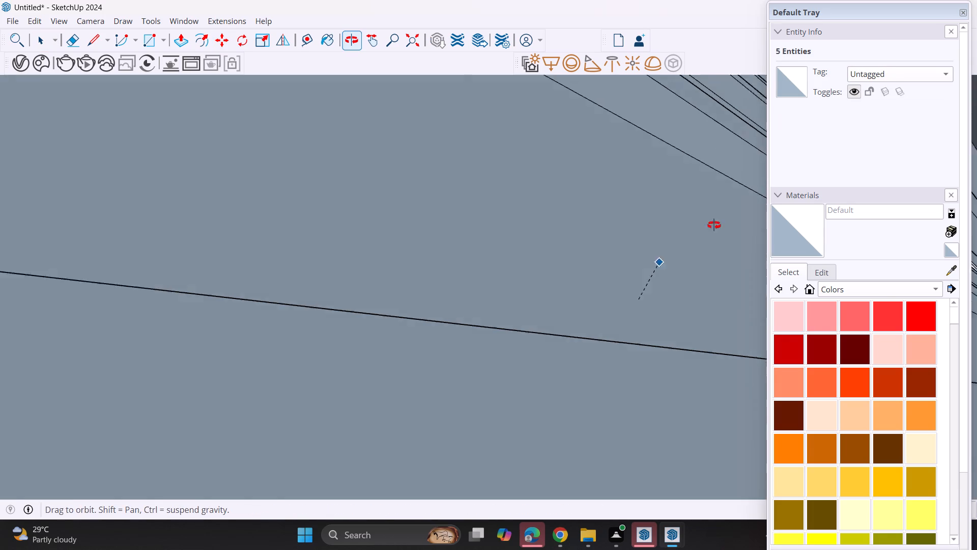
middle_drag(714, 225, 728, 212)
scroll(585, 327, up, 4)
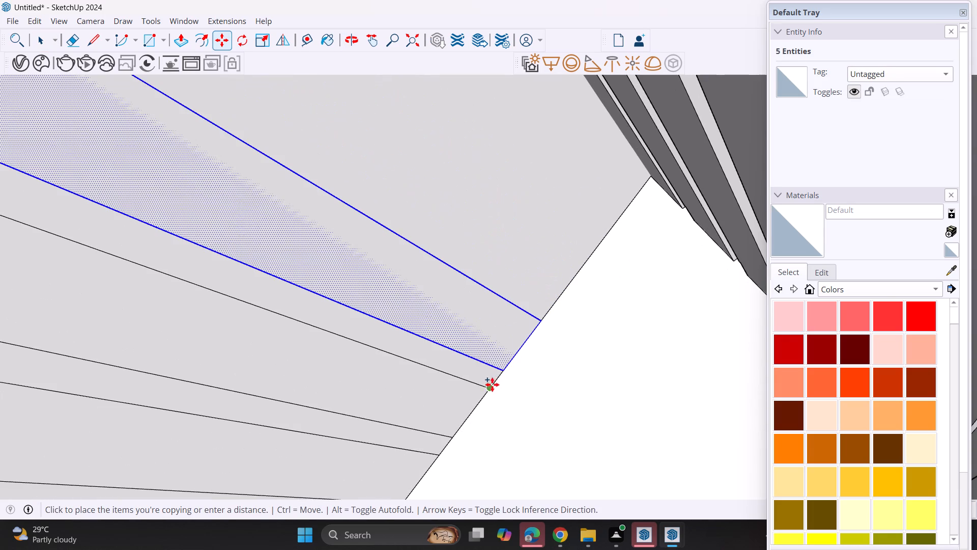
click(490, 391)
ctrl+click(495, 390)
click(542, 319)
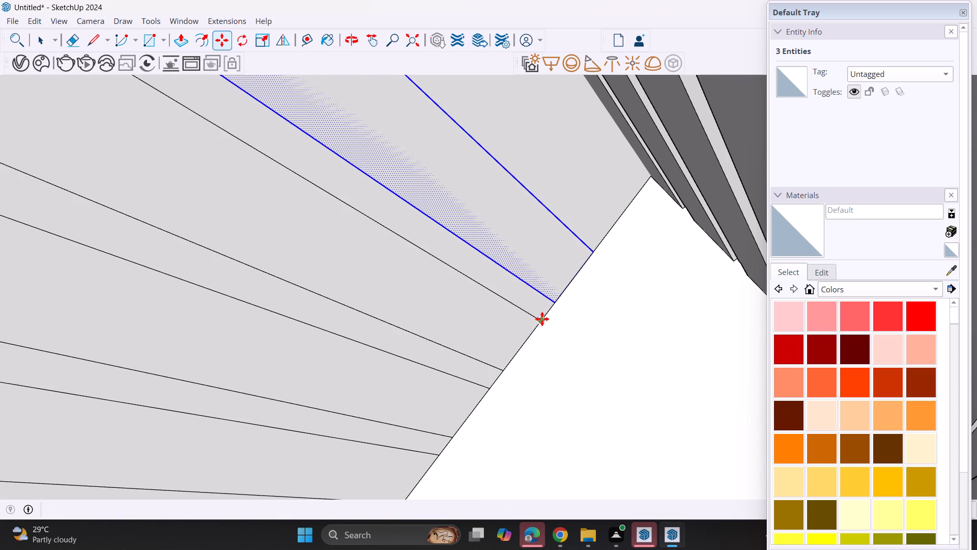
click(542, 324)
click(590, 251)
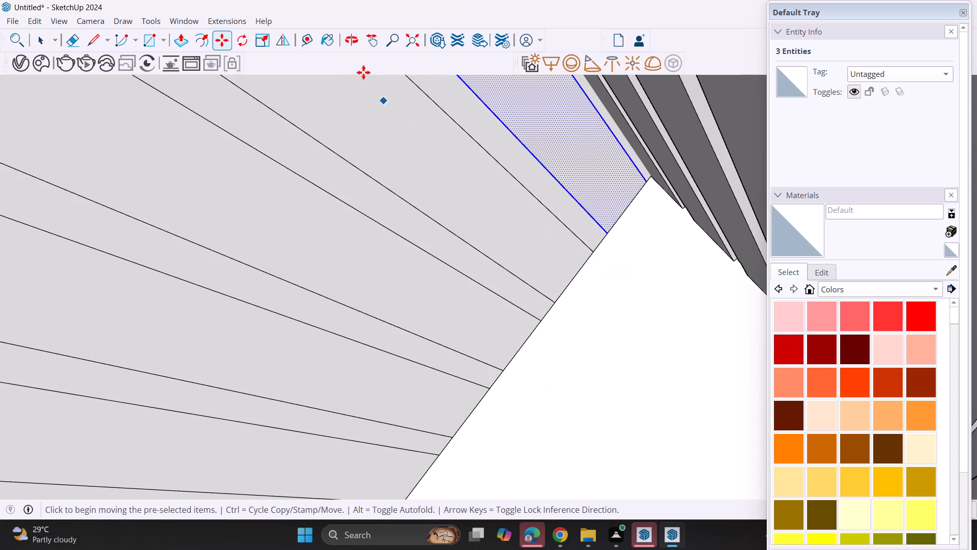
Push/Pull the strip nearest the ridge slightly out from the slope's inner face, and apply the same thickness to the next four strips.
click(176, 31)
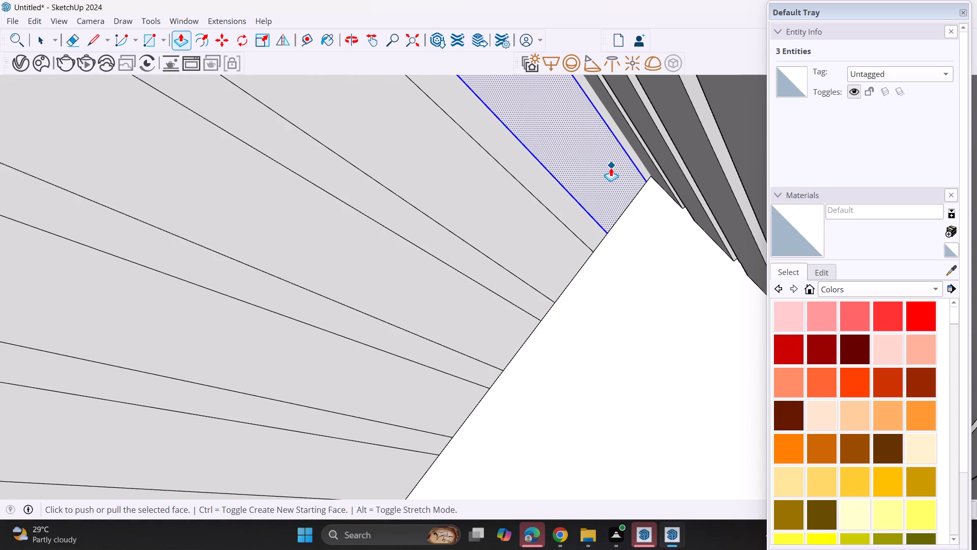
key(Escape)
click(606, 177)
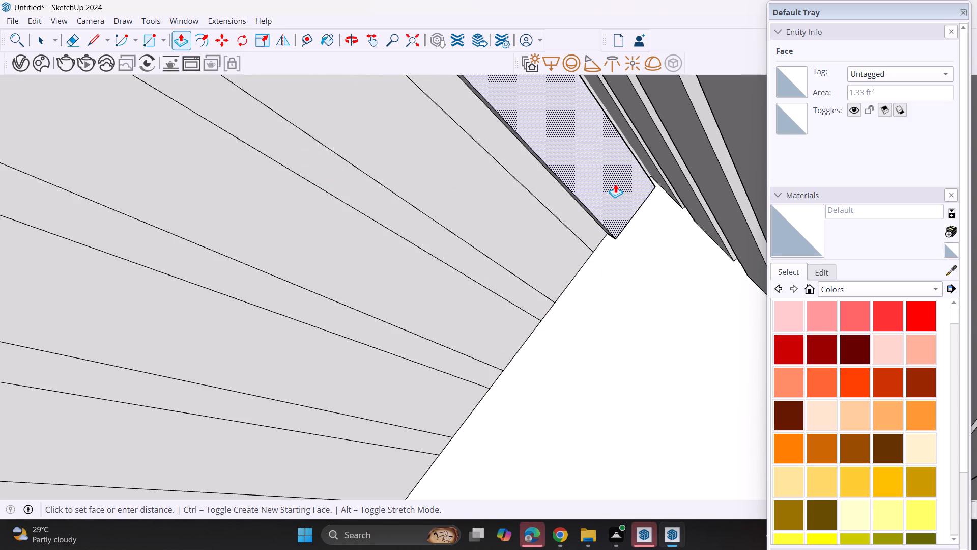
click(616, 180)
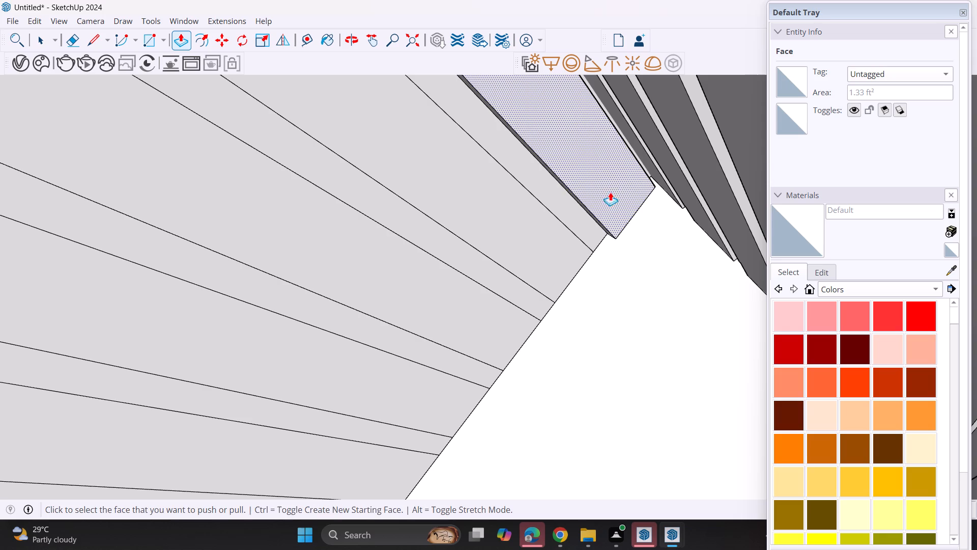
double_click(559, 263)
double_click(503, 327)
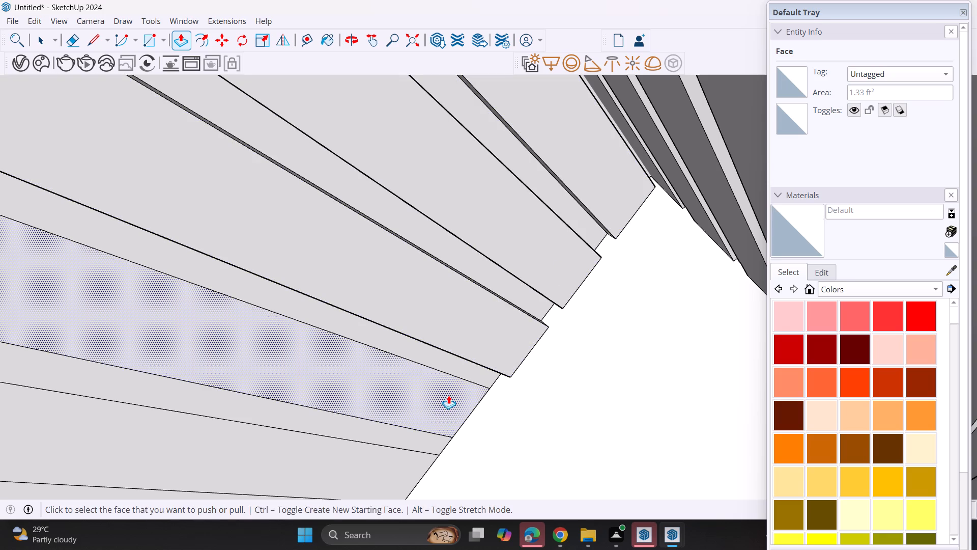
double_click(441, 398)
double_click(384, 461)
Repeat the same Push/Pull thickness on the next five flat strips down the slope.
scroll(384, 460, down, 3)
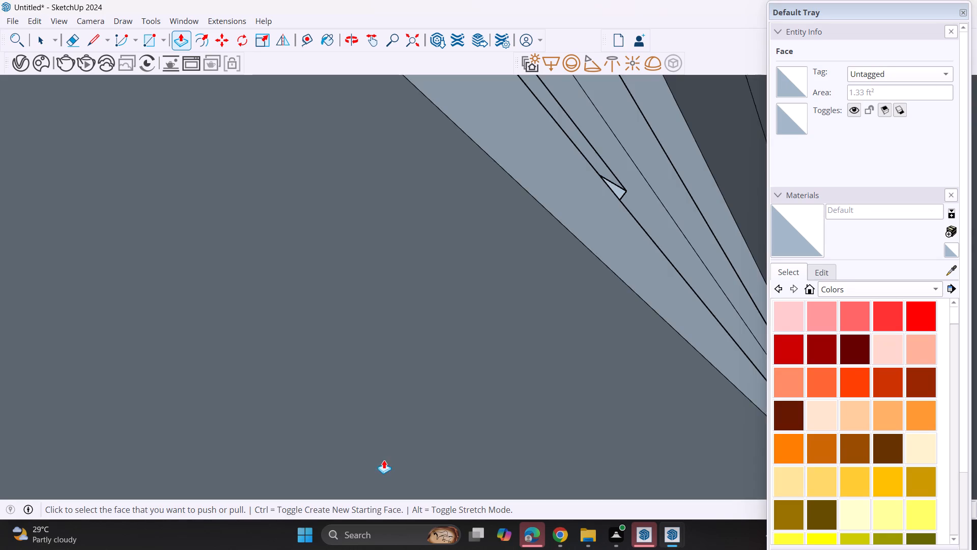
shift+middle_drag(384, 459, 905, 212)
middle_drag(372, 462, 671, 181)
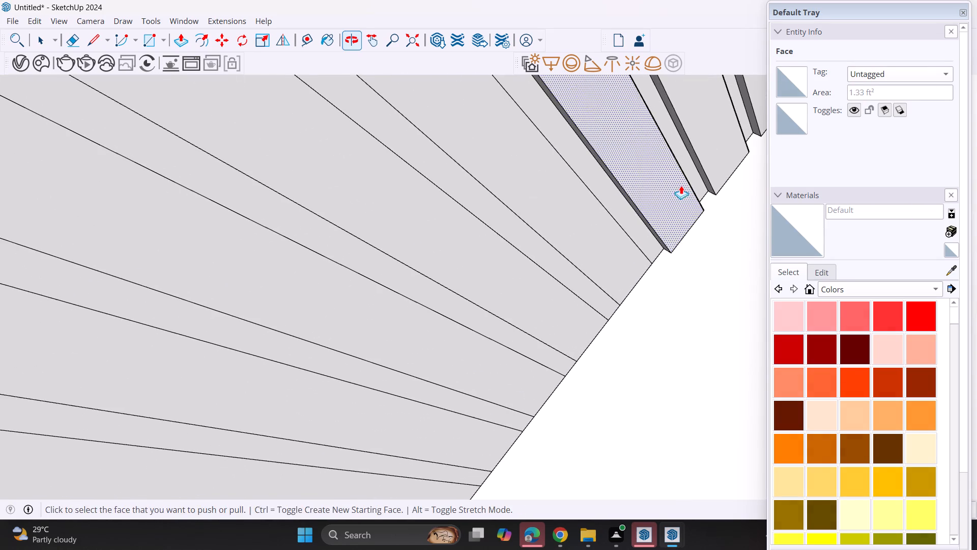
double_click(635, 260)
double_click(580, 334)
double_click(504, 391)
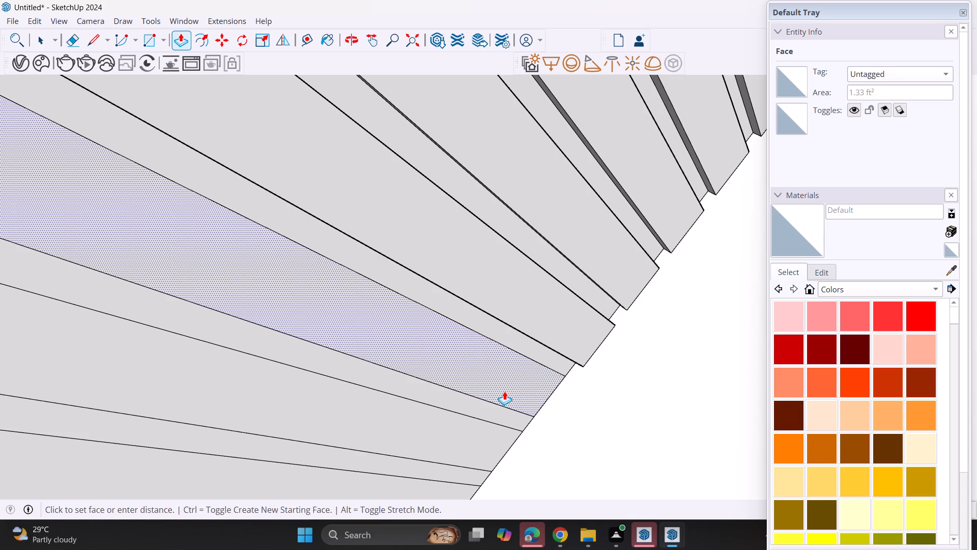
double_click(455, 455)
double_click(435, 498)
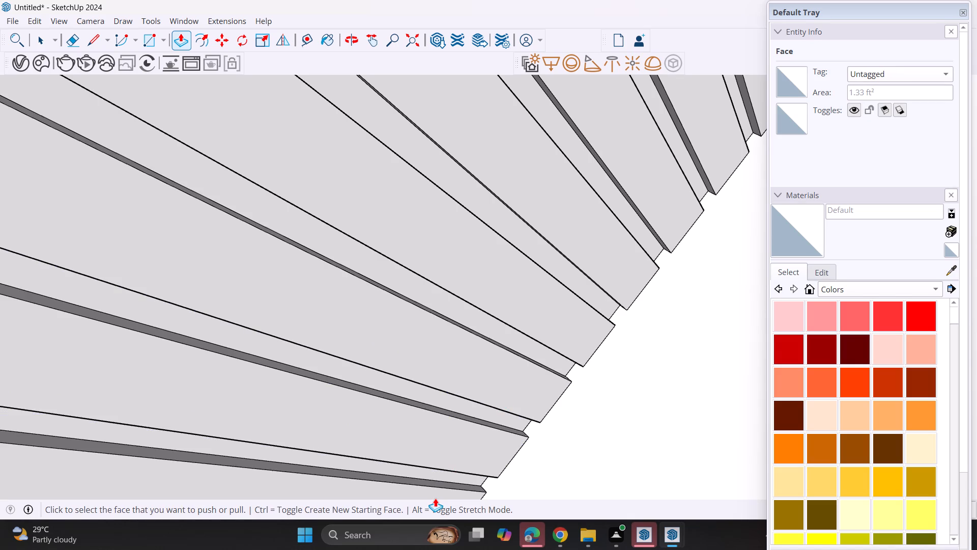
Extrude the following five flat strips down the slope by the same thickness.
scroll(436, 498, down, 2)
shift+middle_drag(436, 495, 627, 207)
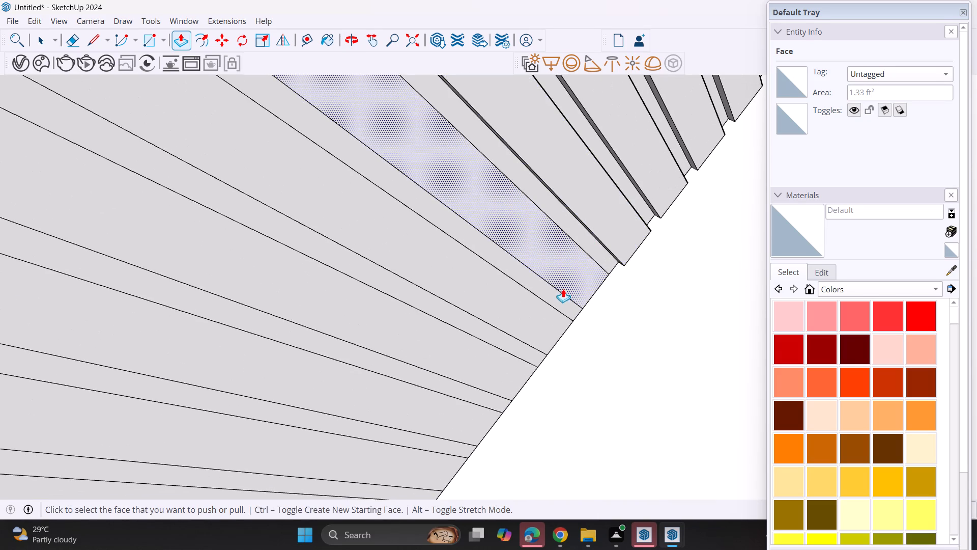
double_click(571, 283)
double_click(529, 343)
double_click(509, 389)
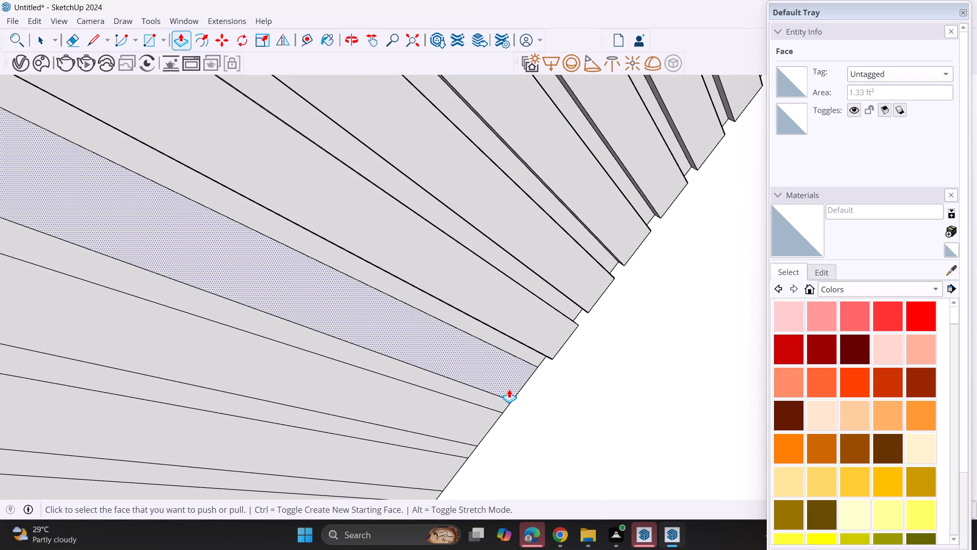
double_click(487, 422)
double_click(432, 478)
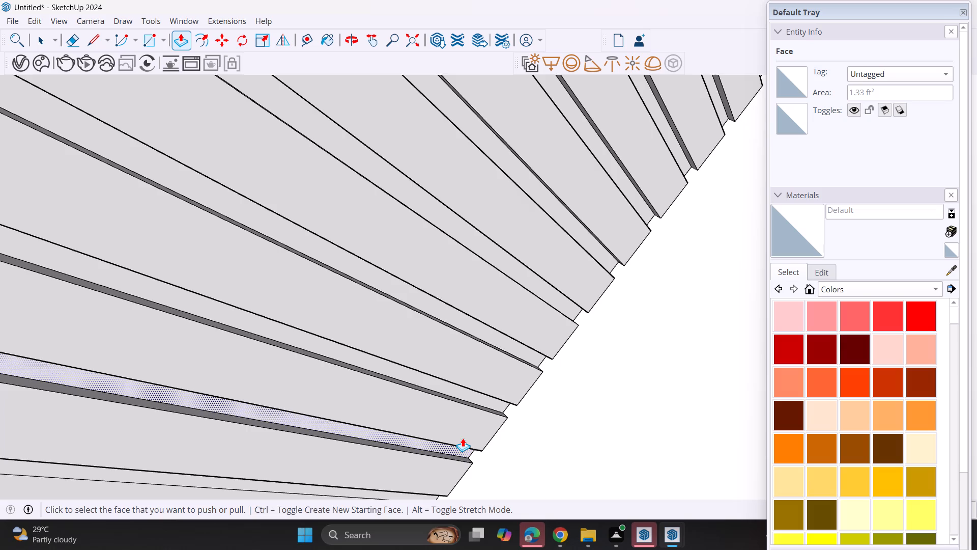
Extrude the next six flat strips by the same thickness, continuing down to where the lattice screen meets the slope.
scroll(463, 437, down, 1)
middle_drag(463, 436, 634, 157)
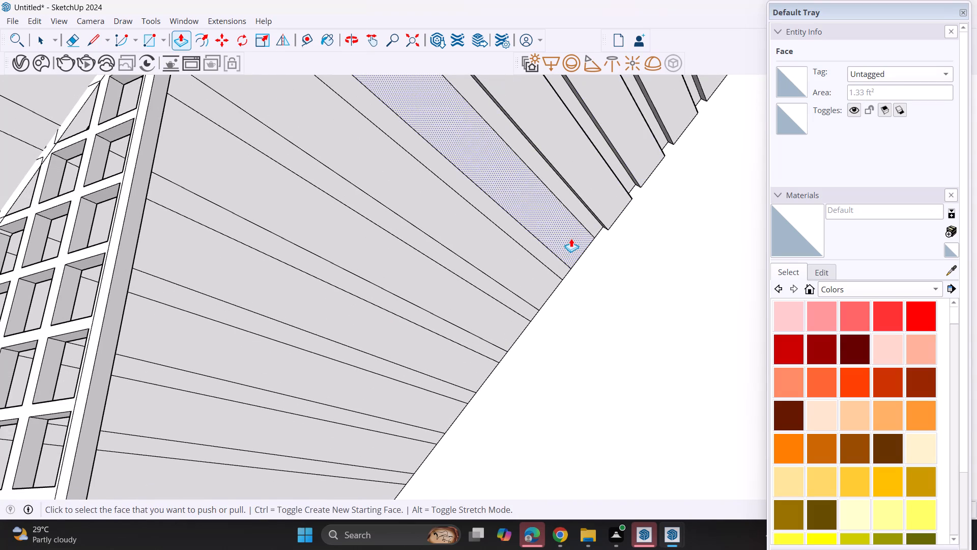
double_click(571, 238)
double_click(536, 274)
double_click(507, 314)
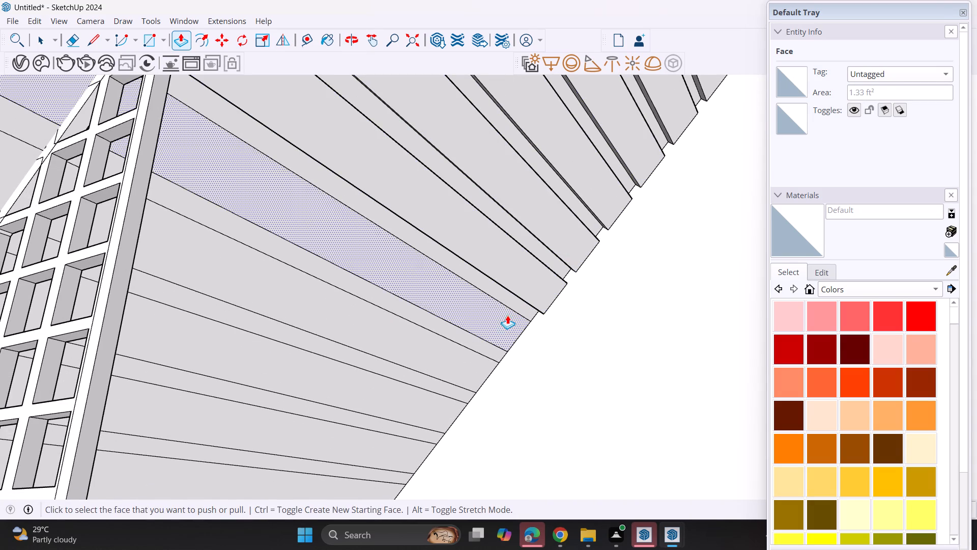
double_click(466, 370)
double_click(425, 408)
double_click(398, 449)
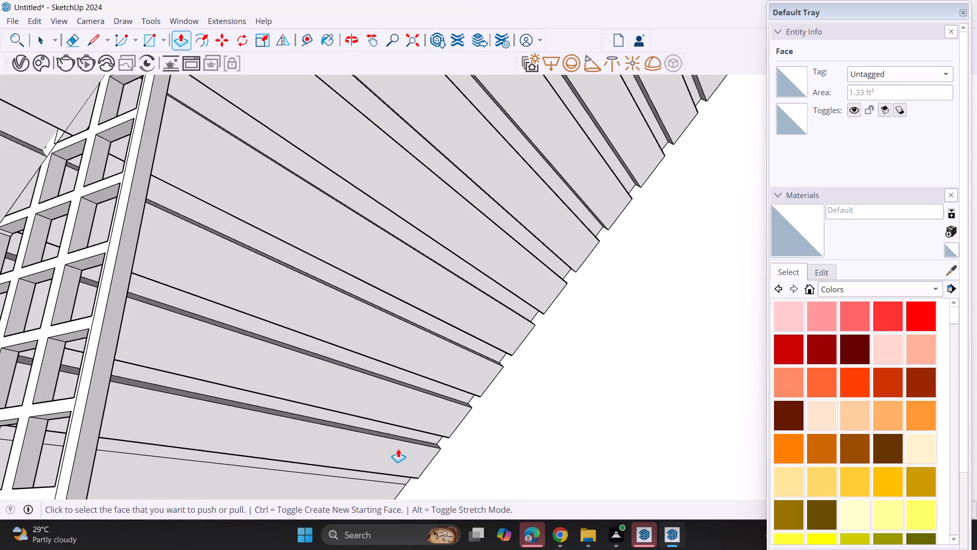
Extrude the next five flat strips beside the lattice screen by the same thickness.
shift+middle_drag(366, 474, 503, 226)
double_click(507, 241)
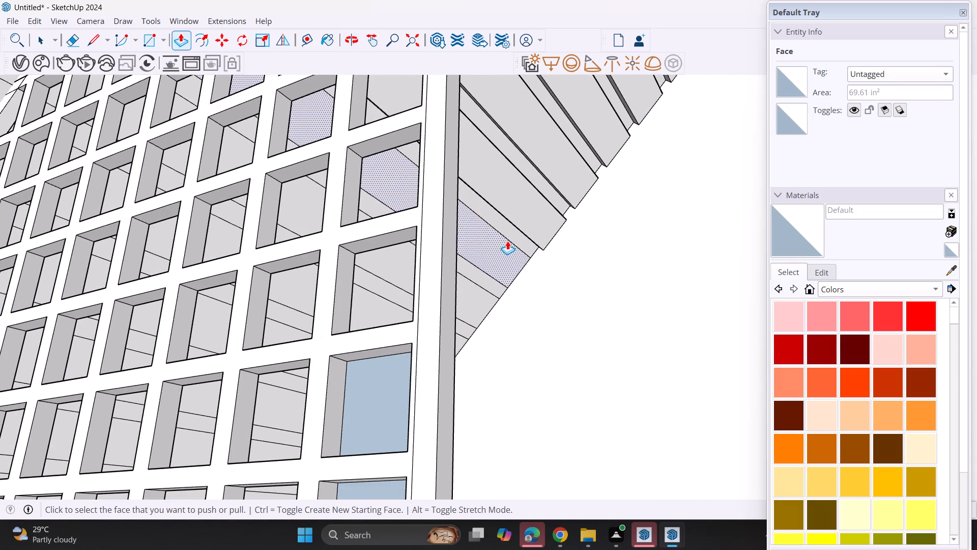
middle_drag(522, 267, 390, 308)
double_click(550, 227)
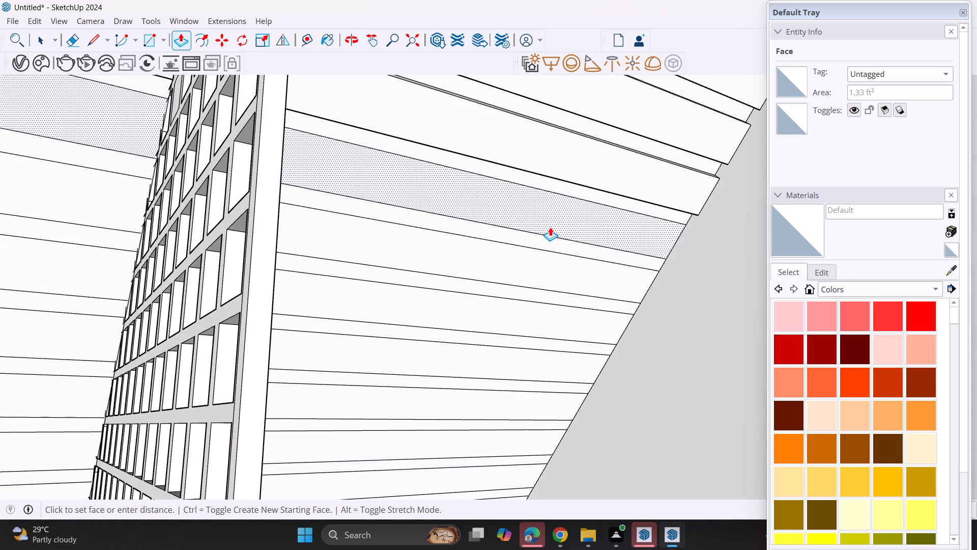
double_click(548, 267)
double_click(541, 323)
double_click(527, 365)
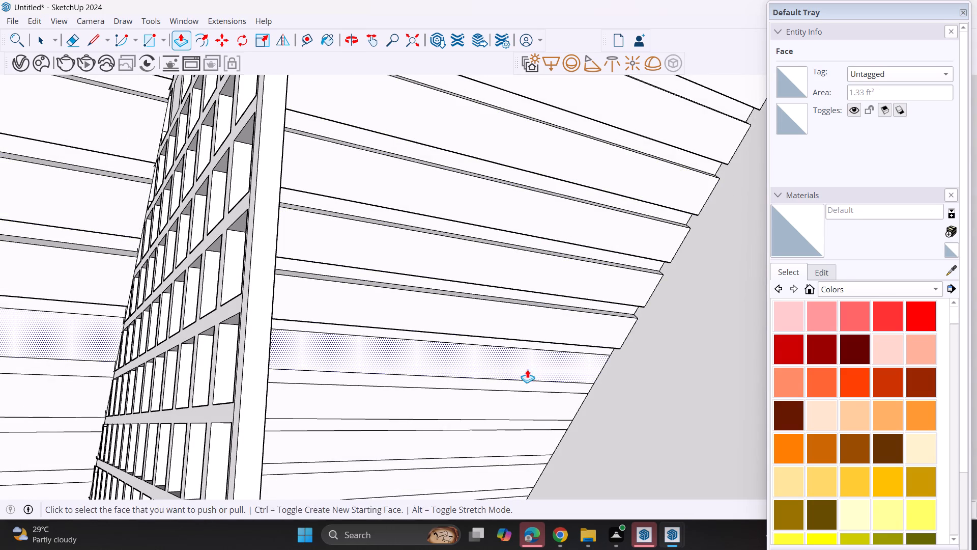
Extrude the next seven flat strips further down behind the lattice screen by the same thickness.
shift+middle_drag(535, 392, 553, 188)
double_click(550, 207)
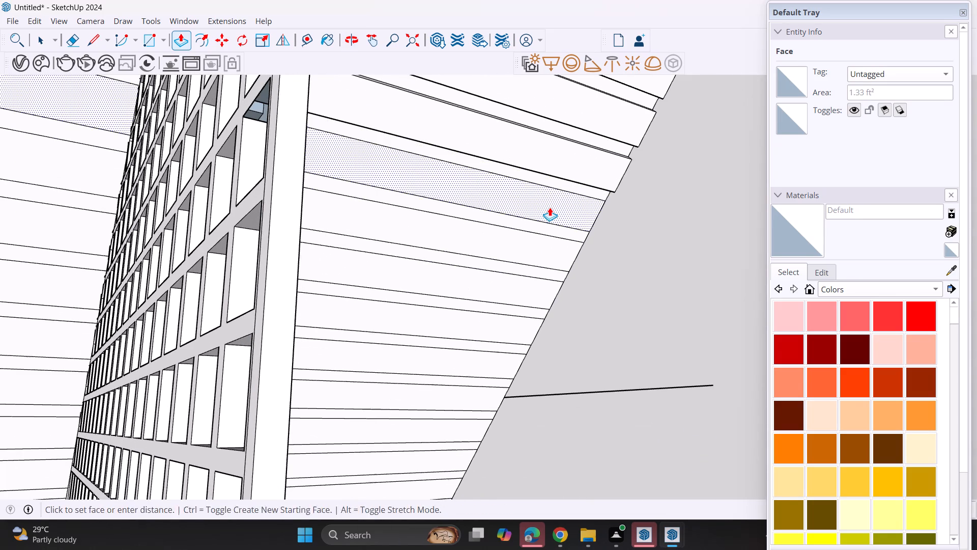
double_click(543, 240)
double_click(525, 292)
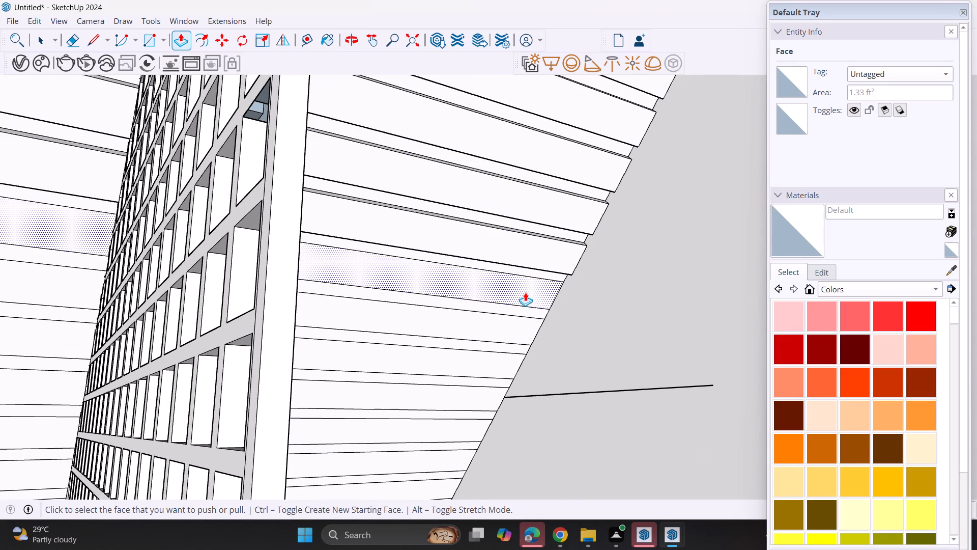
double_click(502, 340)
double_click(501, 372)
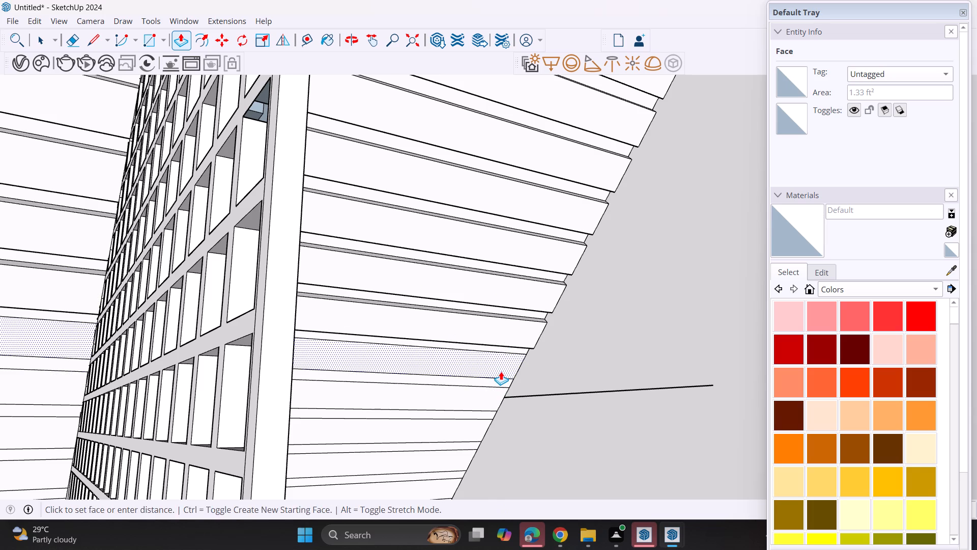
double_click(484, 399)
double_click(468, 426)
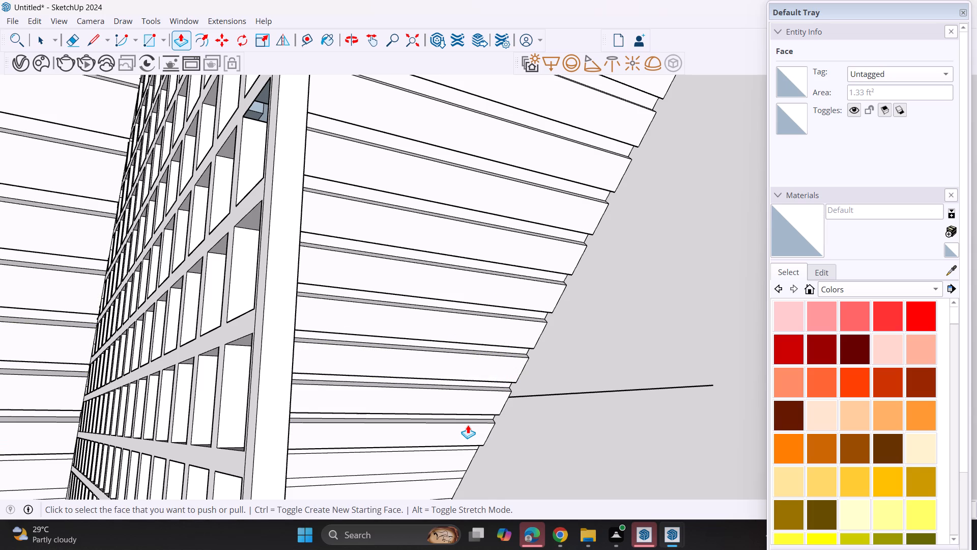
Extrude the next six flat strips on the lower slope by the same thickness, undoing any stray extrusion beneath them.
scroll(468, 425, down, 1)
ctrl+middle_drag(468, 425, 464, 410)
shift+middle_drag(459, 431, 467, 355)
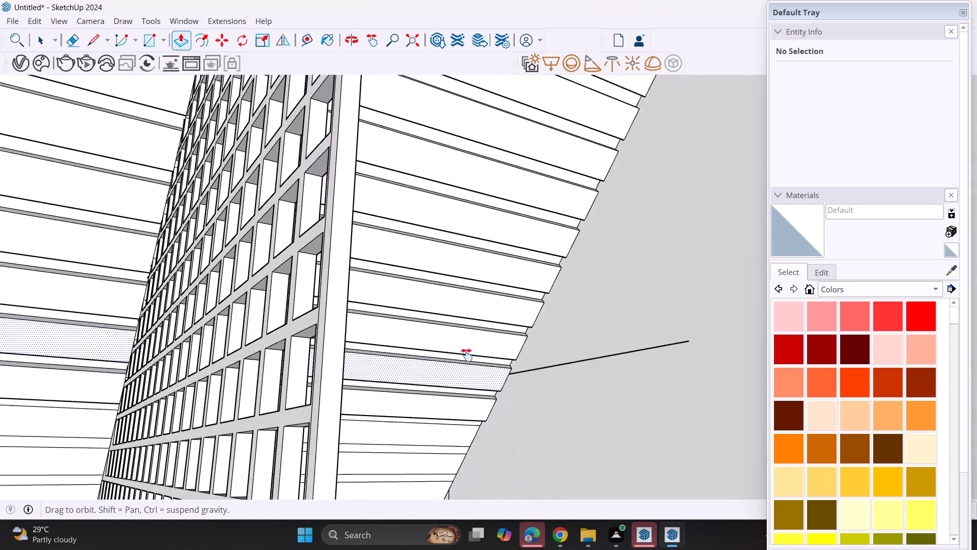
shift+middle_drag(467, 355, 482, 219)
middle_drag(481, 226, 416, 280)
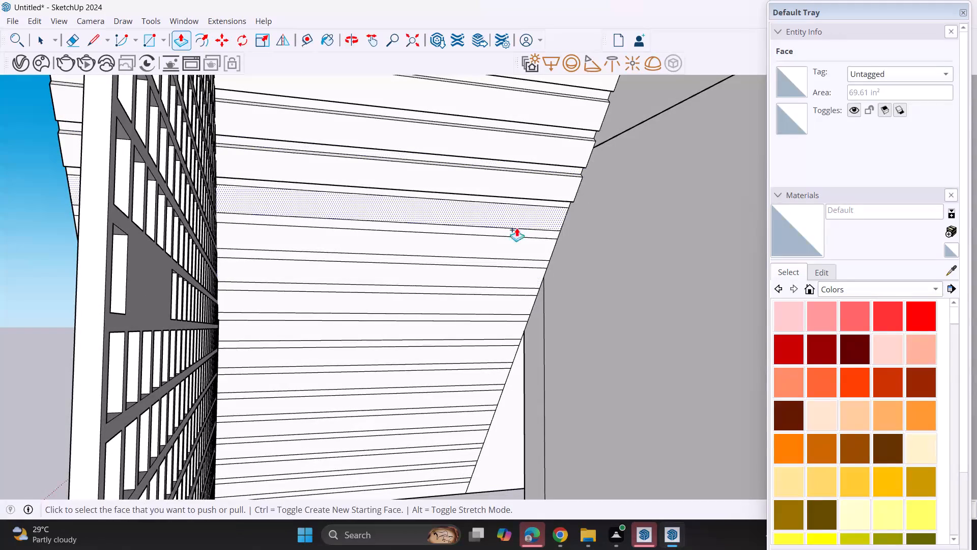
double_click(516, 228)
double_click(511, 243)
double_click(500, 279)
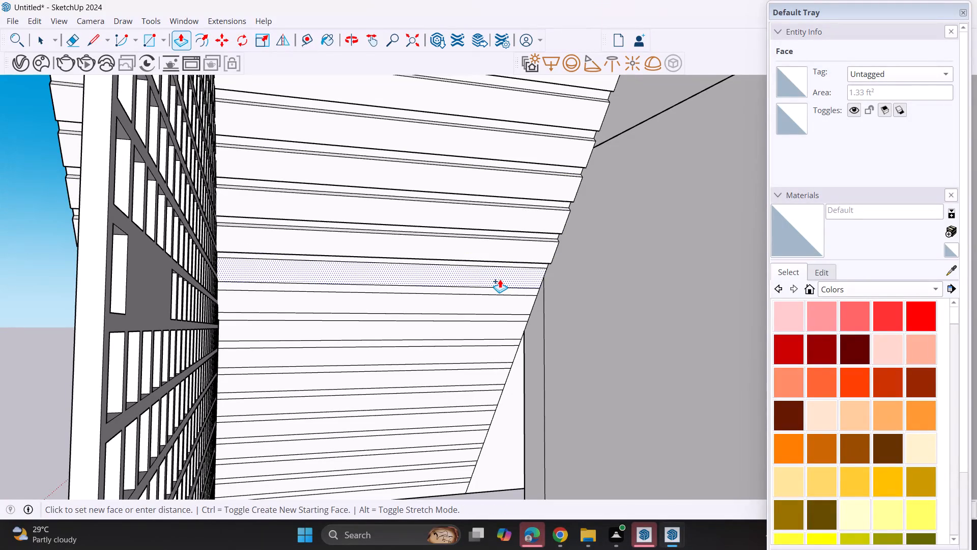
double_click(498, 312)
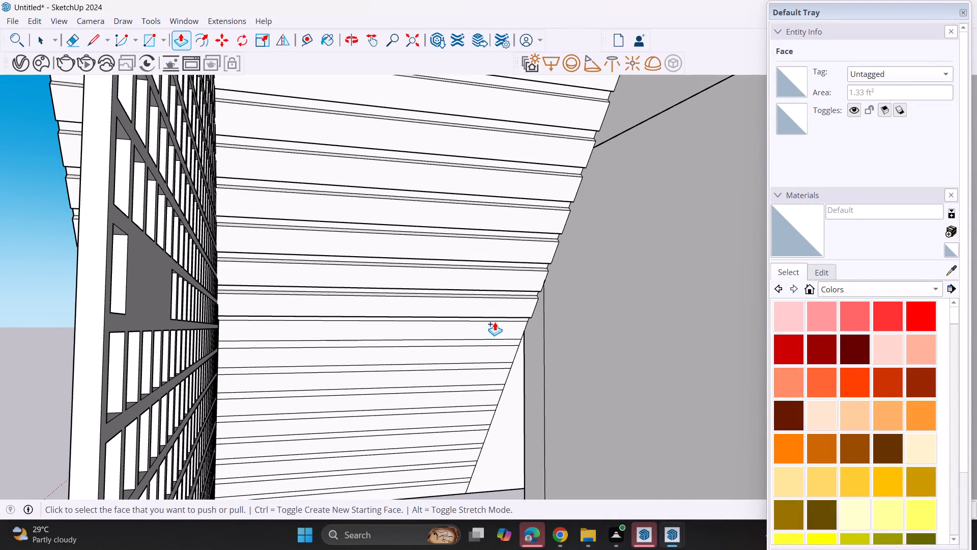
double_click(493, 325)
double_click(488, 358)
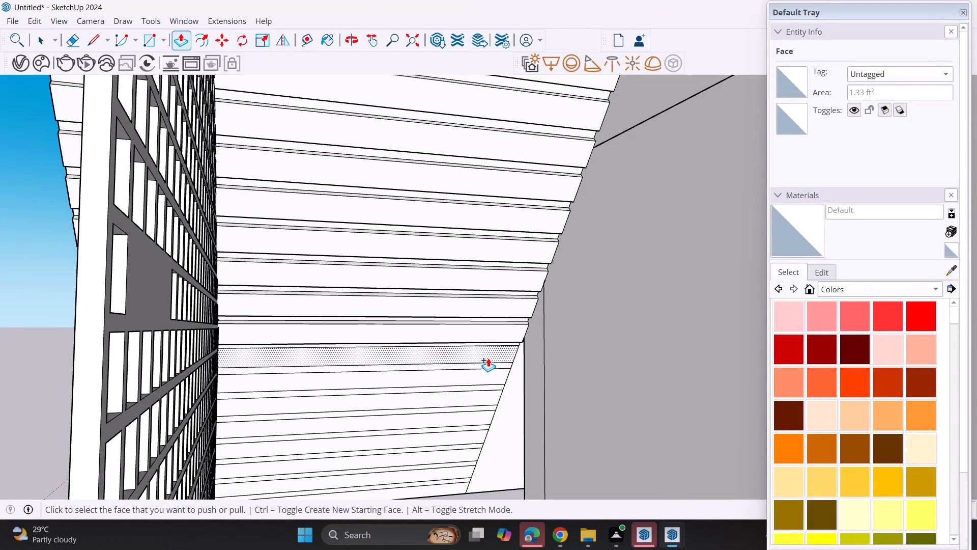
double_click(486, 368)
key(ctrl+z)
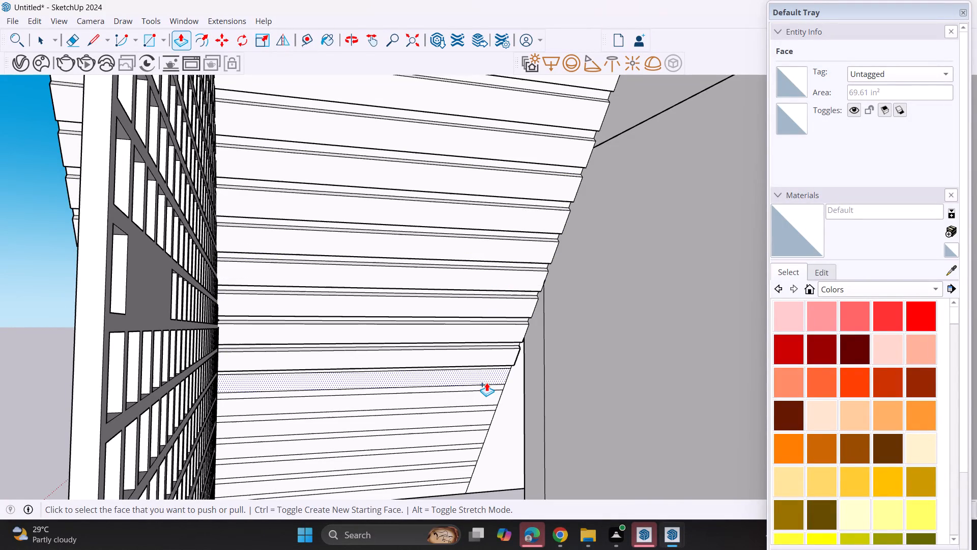
Extrude the remaining flat strips on the roof slope's inner face by the same thickness, continuing down to the eave.
double_click(486, 382)
double_click(484, 398)
double_click(480, 413)
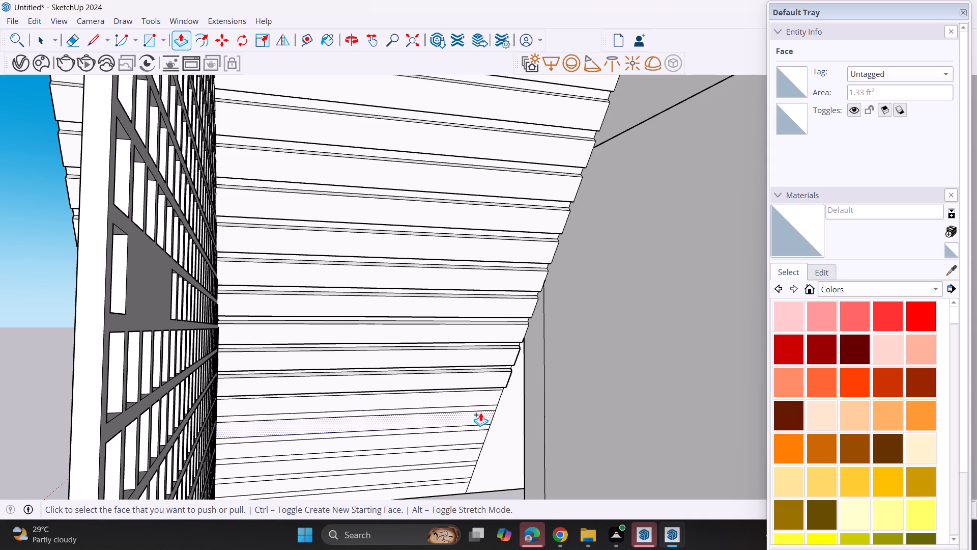
click(492, 389)
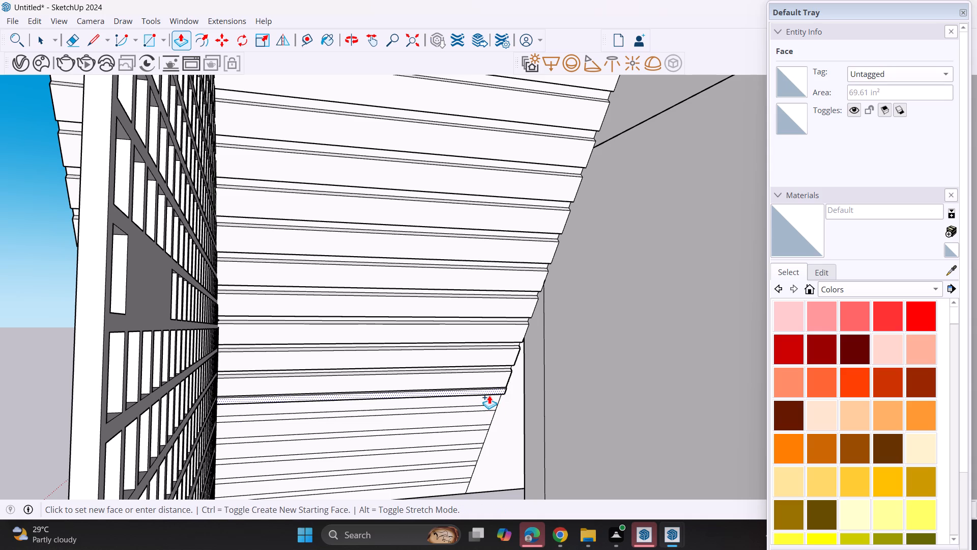
key(Escape)
click(489, 399)
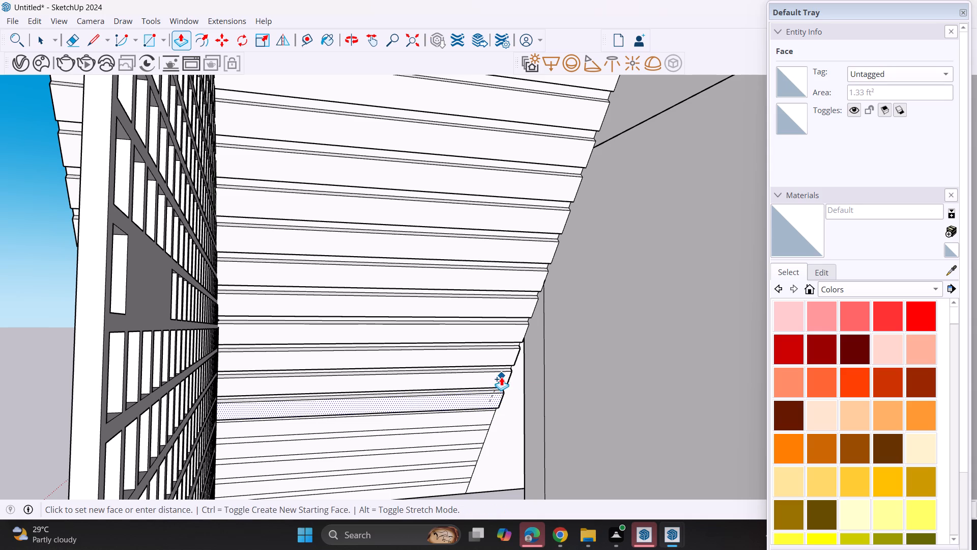
click(501, 377)
double_click(464, 418)
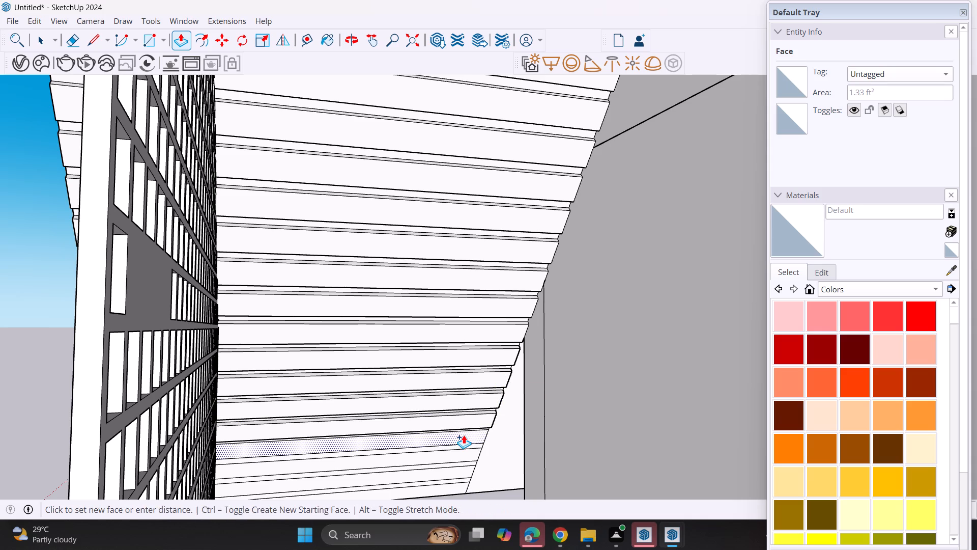
double_click(464, 435)
double_click(456, 452)
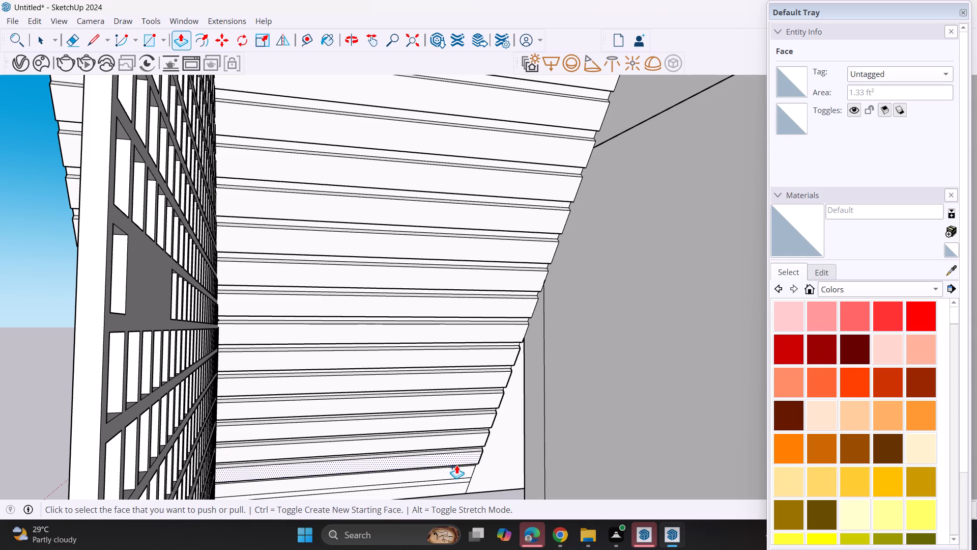
double_click(456, 470)
double_click(457, 491)
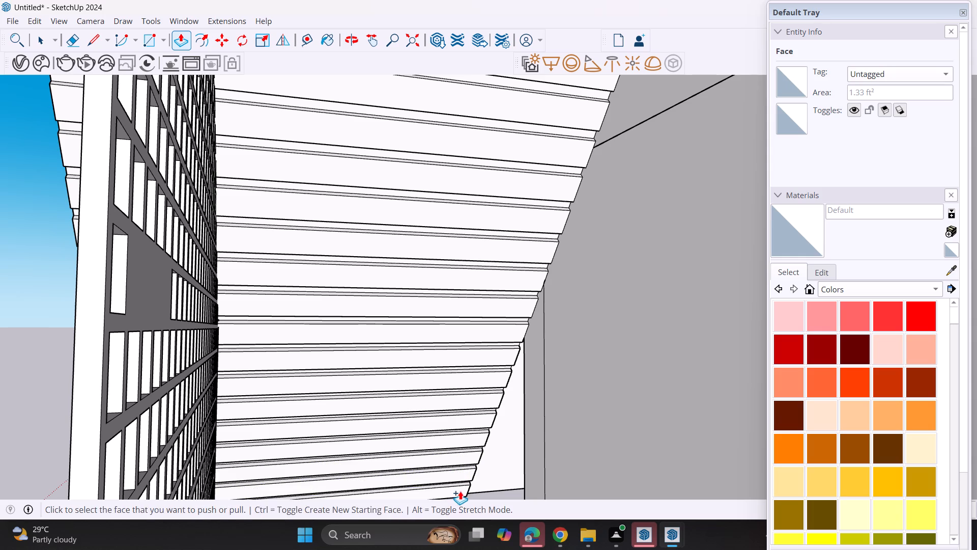
Examine the strips and lattice under the gable roof and the overall front facade of the house.
middle_drag(420, 387, 508, 371)
scroll(513, 347, down, 20)
scroll(513, 347, down, 3)
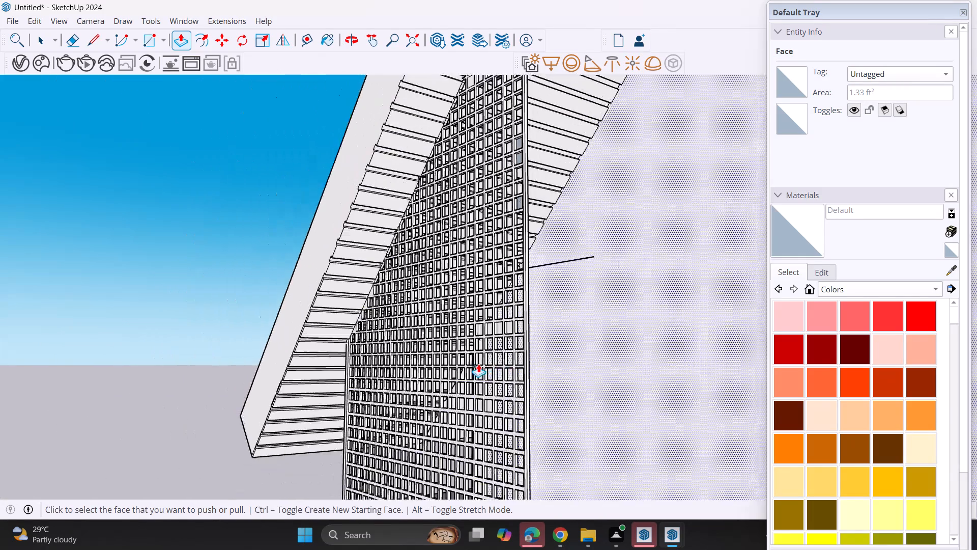
scroll(478, 364, down, 9)
middle_drag(379, 401, 492, 373)
scroll(515, 343, down, 8)
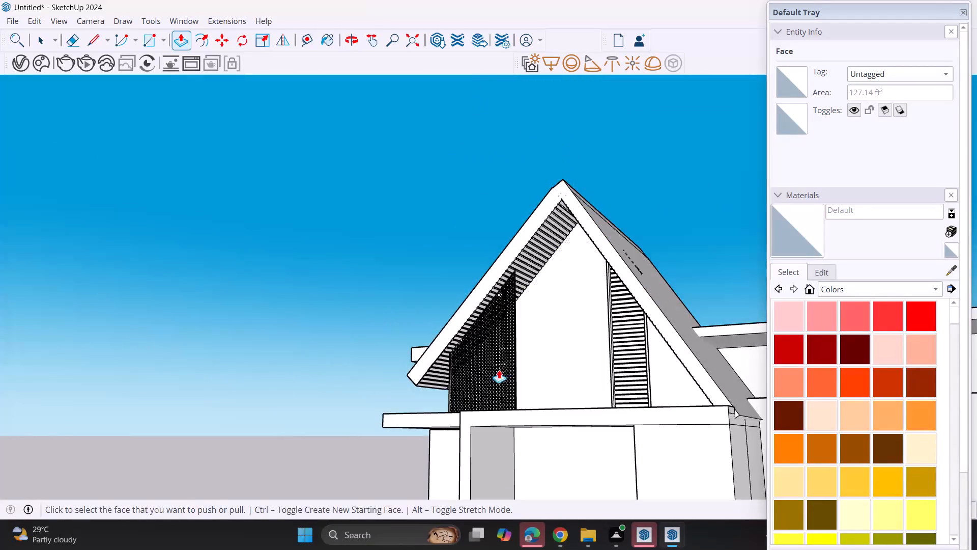
middle_drag(461, 425, 535, 397)
scroll(535, 397, down, 4)
middle_drag(551, 396, 547, 457)
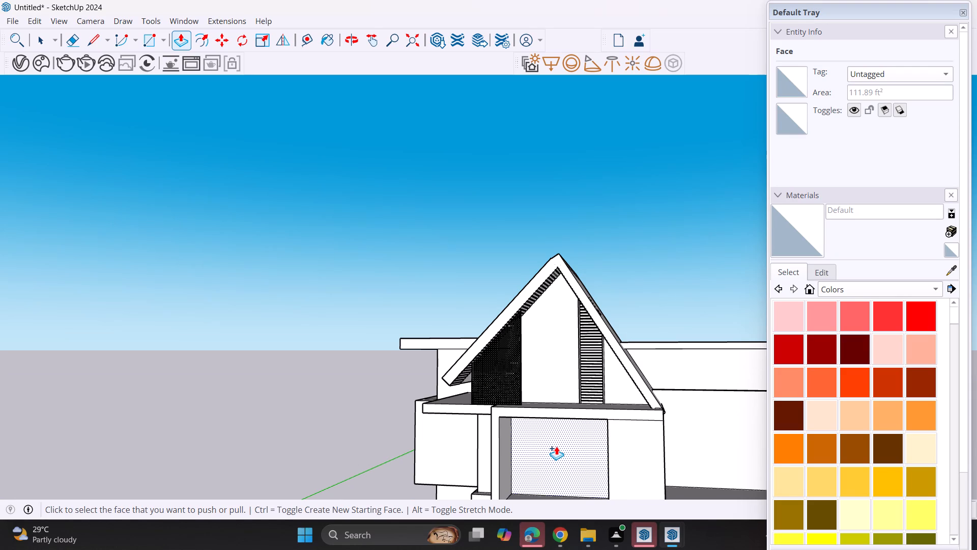
scroll(556, 445, down, 4)
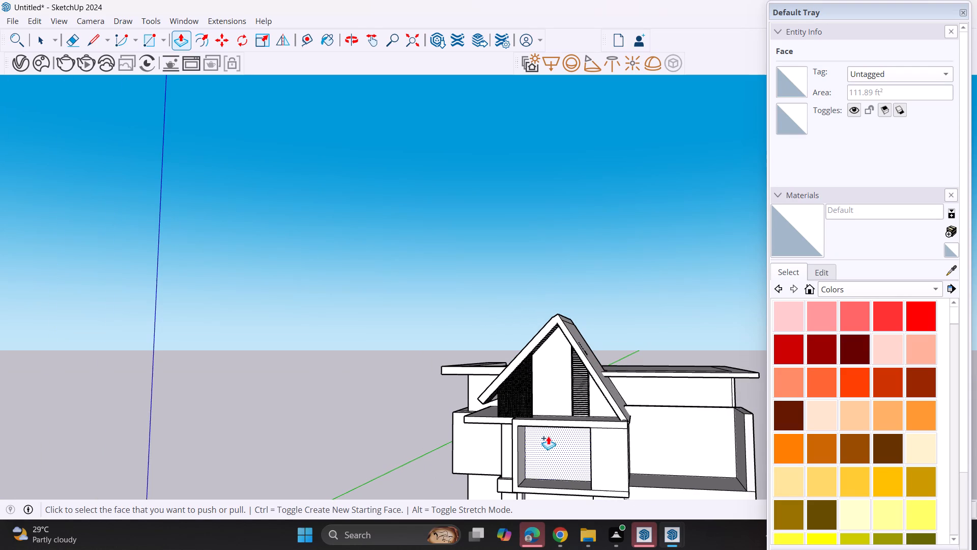
shift+middle_drag(548, 434, 451, 287)
middle_drag(451, 301, 514, 320)
scroll(514, 332, up, 3)
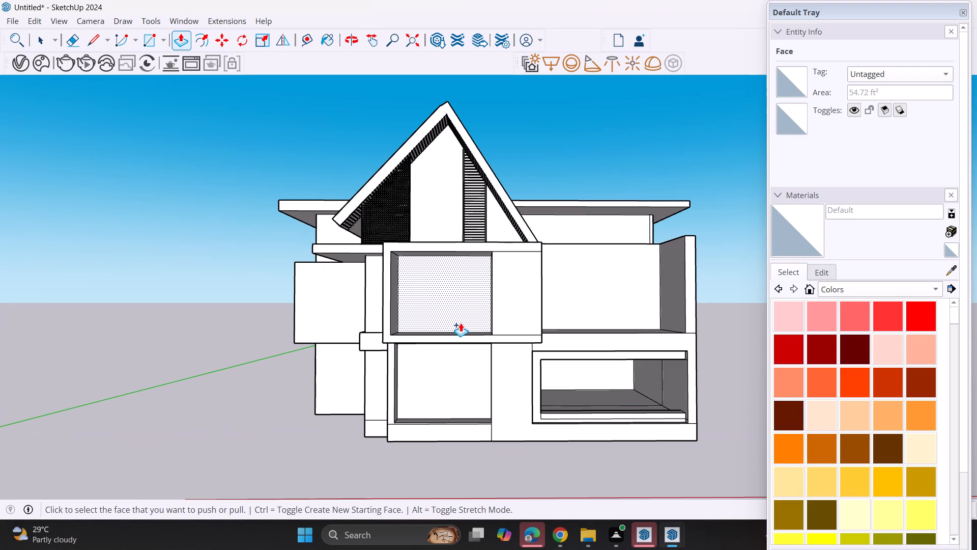
scroll(458, 307, up, 5)
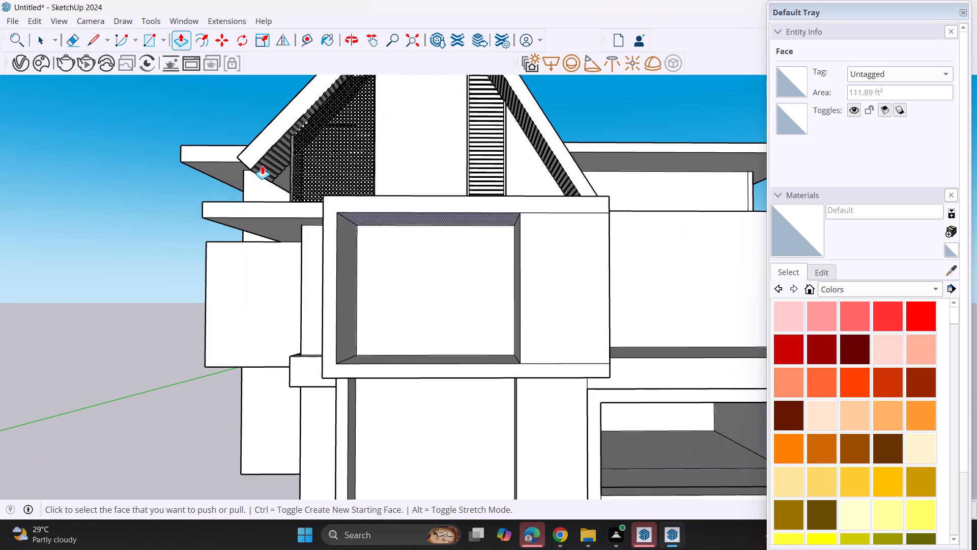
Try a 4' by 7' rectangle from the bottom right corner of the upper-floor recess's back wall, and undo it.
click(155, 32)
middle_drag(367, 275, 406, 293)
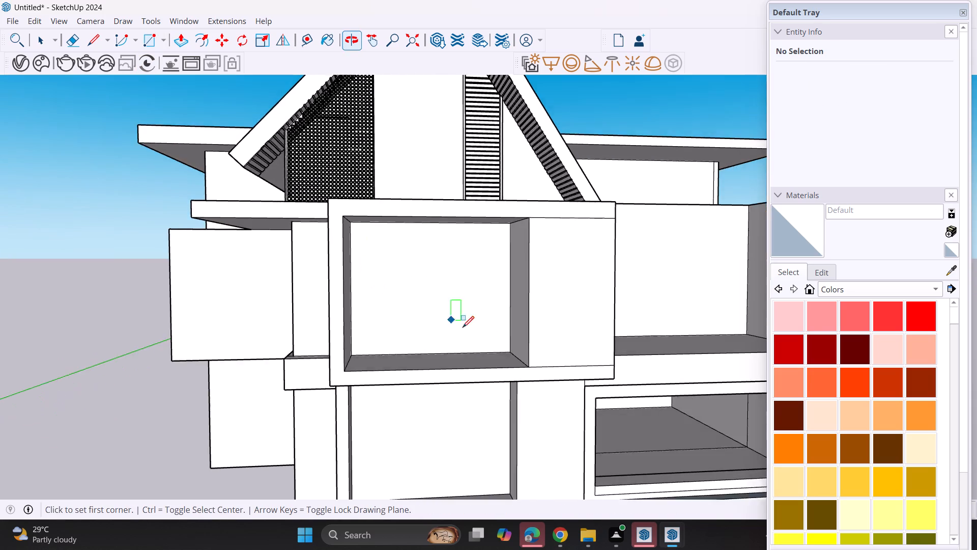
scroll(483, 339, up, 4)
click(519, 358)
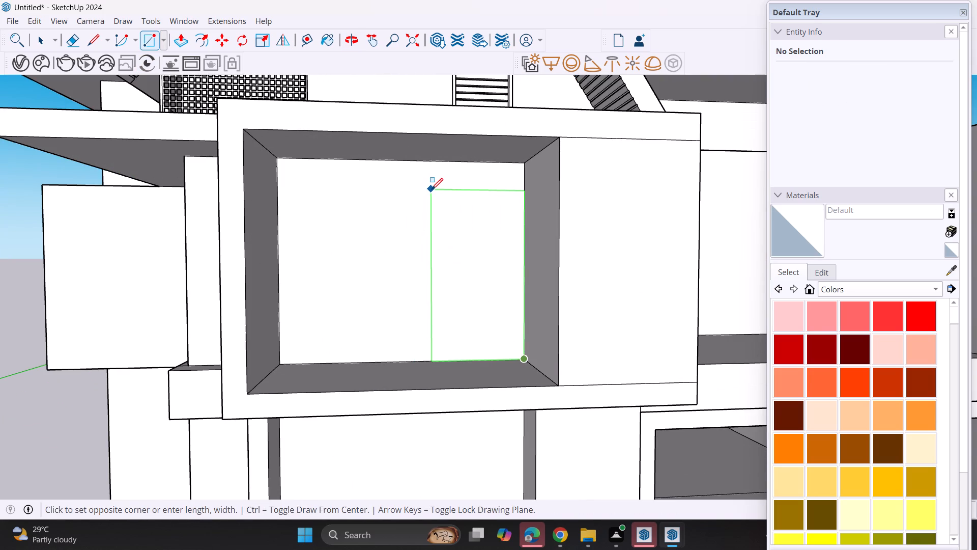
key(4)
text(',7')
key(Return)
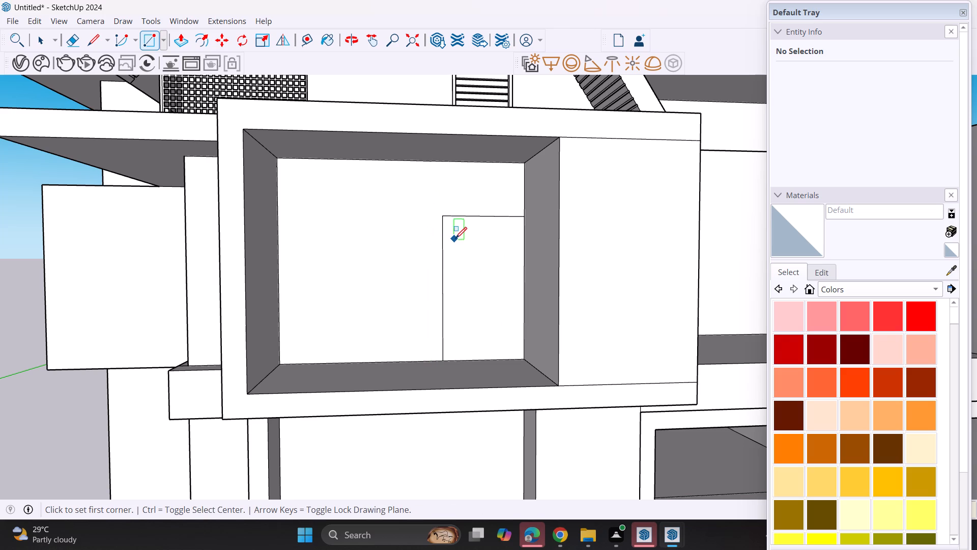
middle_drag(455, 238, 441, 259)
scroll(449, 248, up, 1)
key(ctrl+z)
Draw a full-height rectangle on the right part of the upper-floor recess's back wall and push it inward as an opening.
click(529, 369)
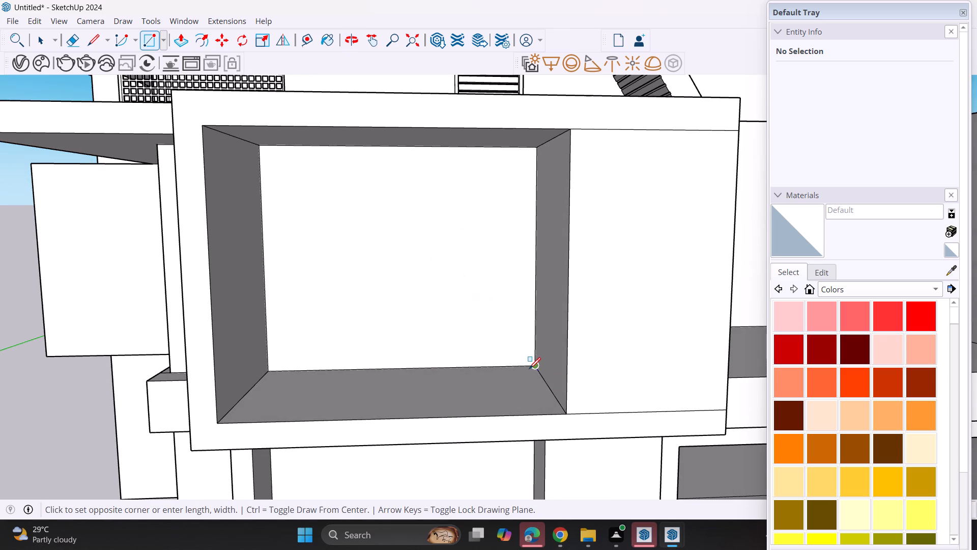
click(433, 150)
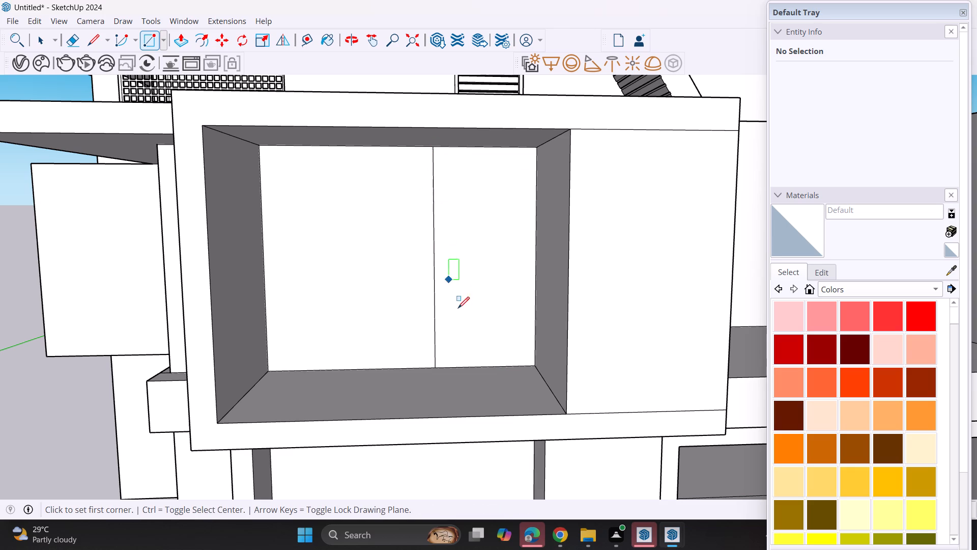
scroll(426, 333, down, 2)
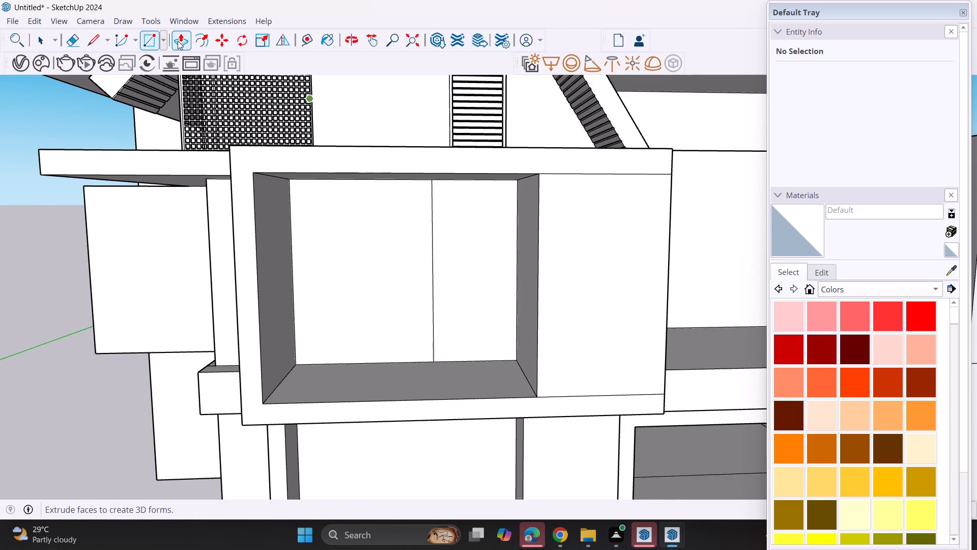
click(178, 40)
click(479, 341)
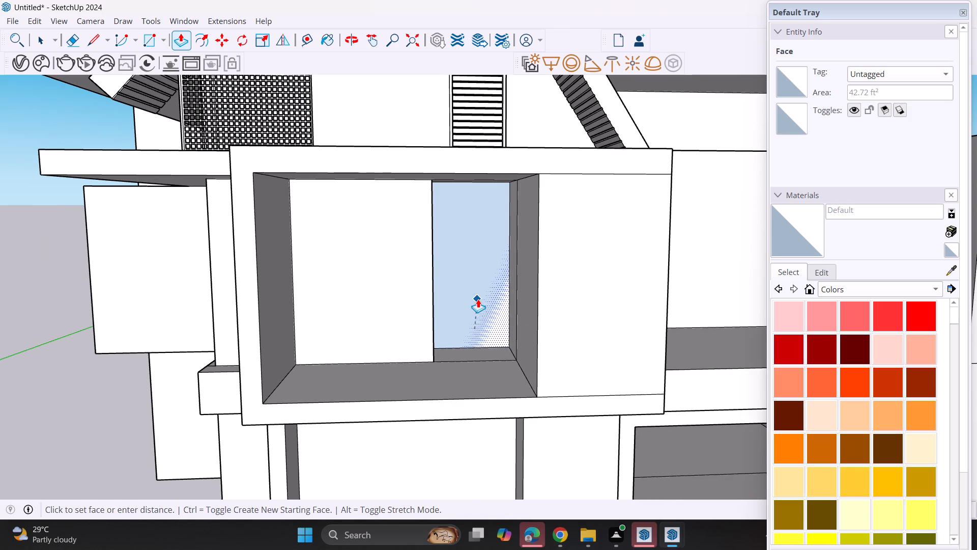
click(478, 299)
Draw a rectangle on the ground-floor recess's back wall from its bottom right corner to the midpoint of its top edge.
middle_drag(470, 327, 458, 292)
scroll(458, 292, down, 3)
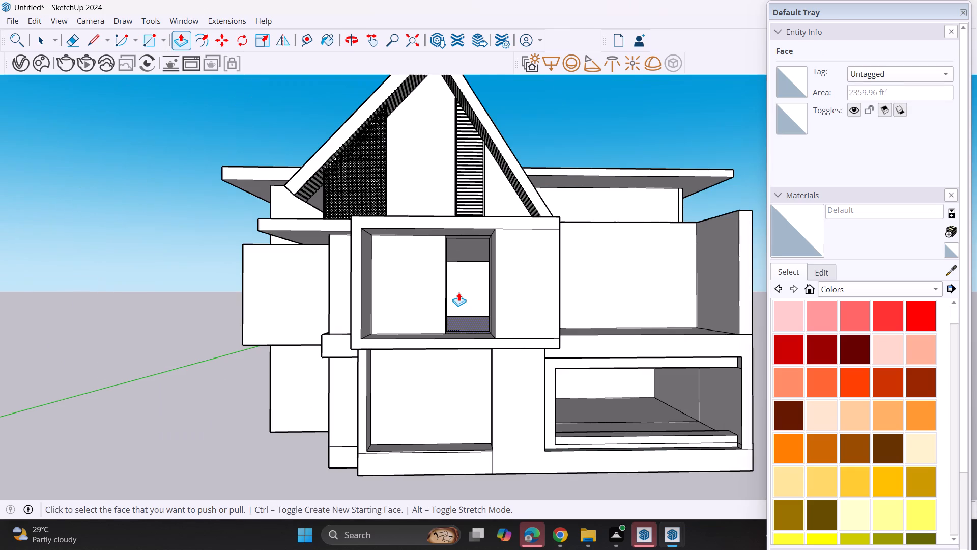
shift+middle_drag(450, 401, 443, 264)
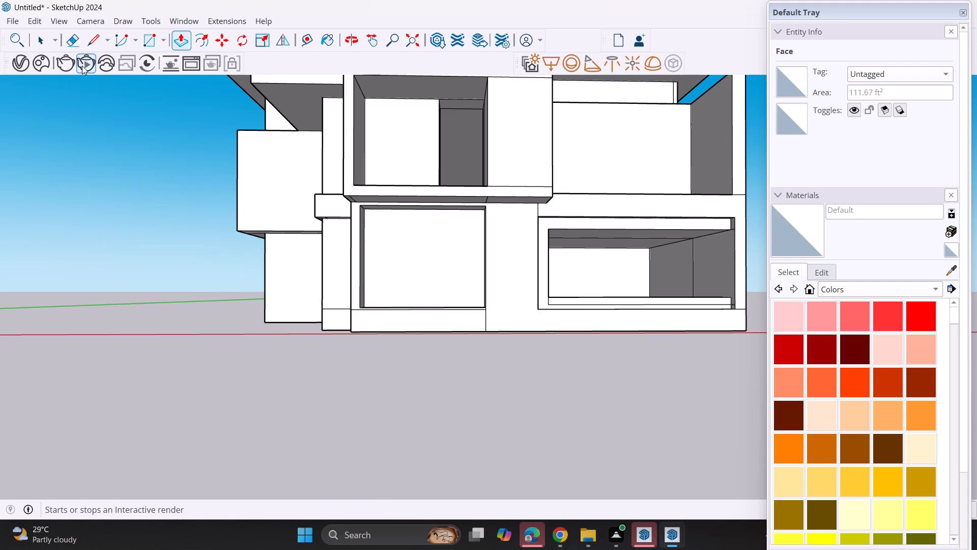
click(153, 43)
middle_drag(327, 252, 346, 299)
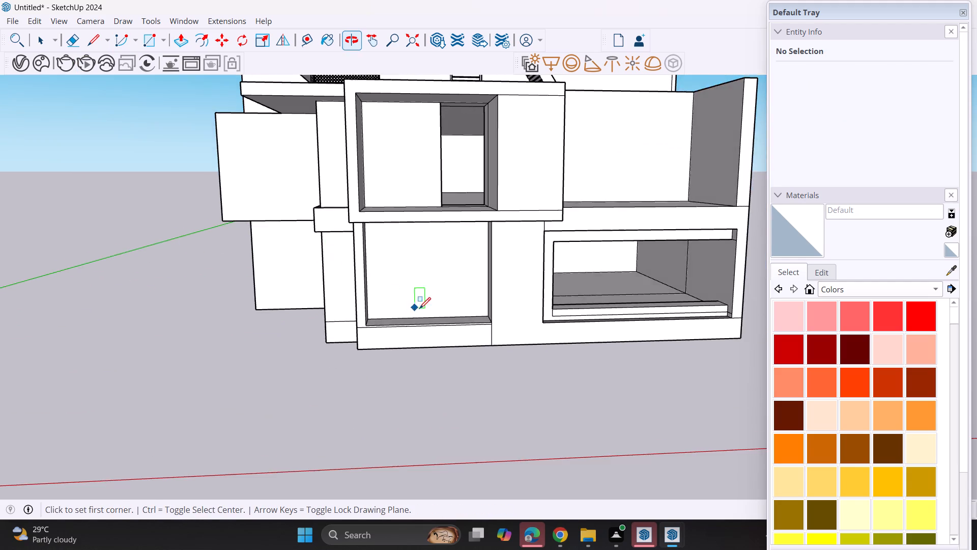
scroll(474, 304, up, 4)
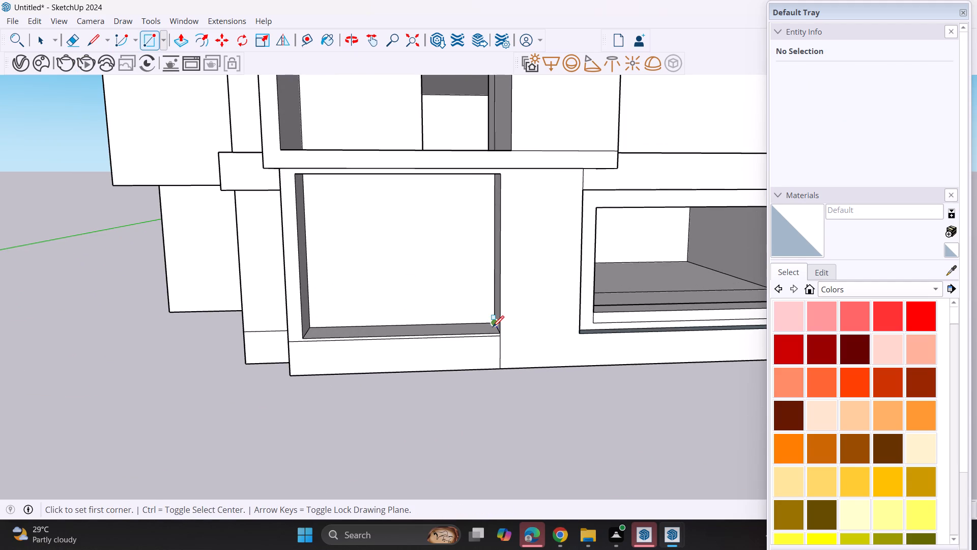
click(495, 322)
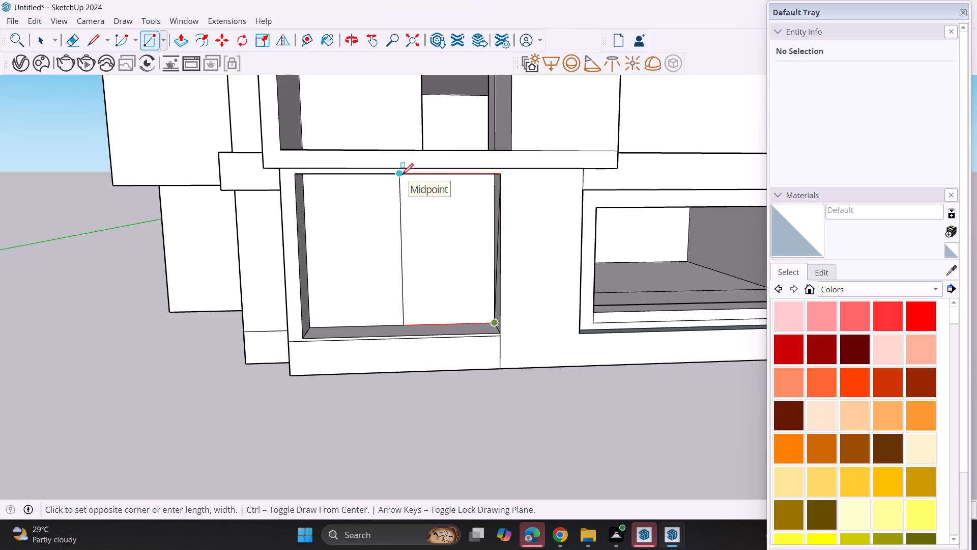
middle_drag(402, 172, 417, 145)
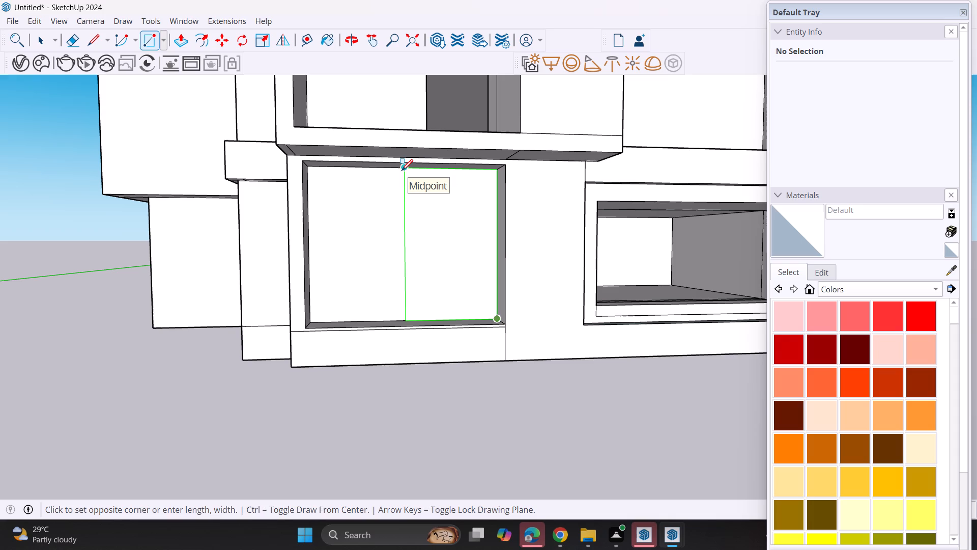
click(401, 171)
Push the right half of the ground-floor recess's back wall inward to form a deep opening.
middle_drag(417, 226, 386, 282)
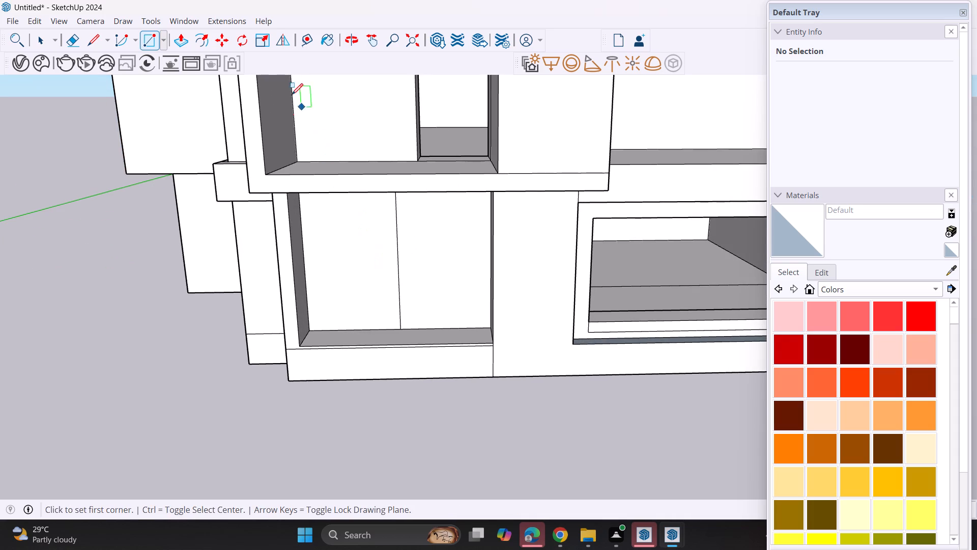
click(175, 42)
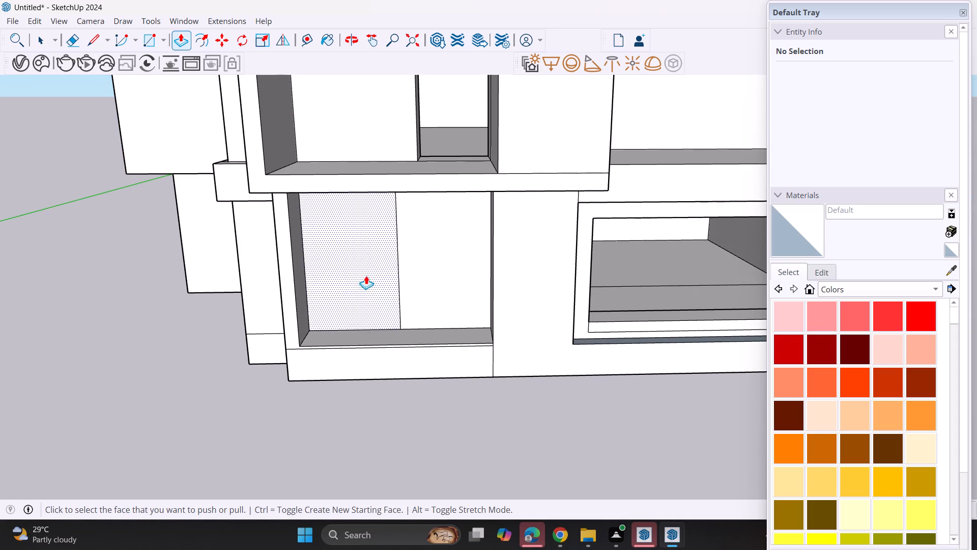
click(422, 309)
click(429, 265)
click(447, 300)
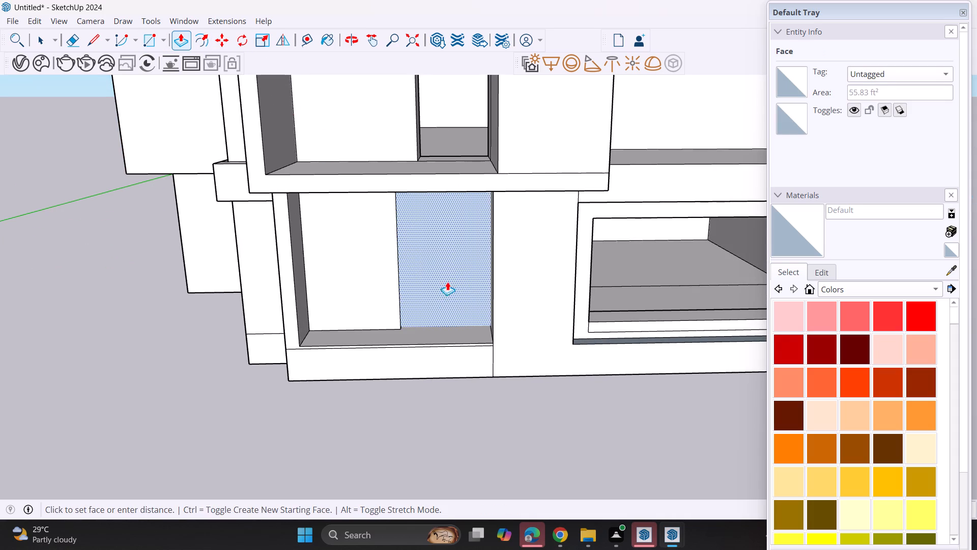
click(453, 232)
Extrude the left side face of the ground-floor recess slightly inward, up to the back wall's bottom left corner.
middle_drag(429, 328, 444, 250)
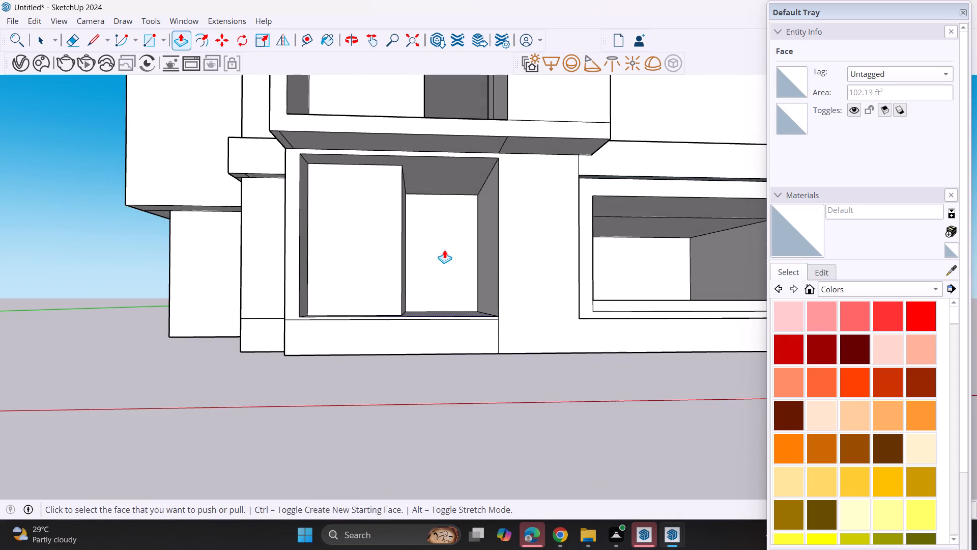
scroll(444, 250, down, 3)
shift+middle_drag(444, 250, 456, 271)
middle_drag(438, 320, 397, 347)
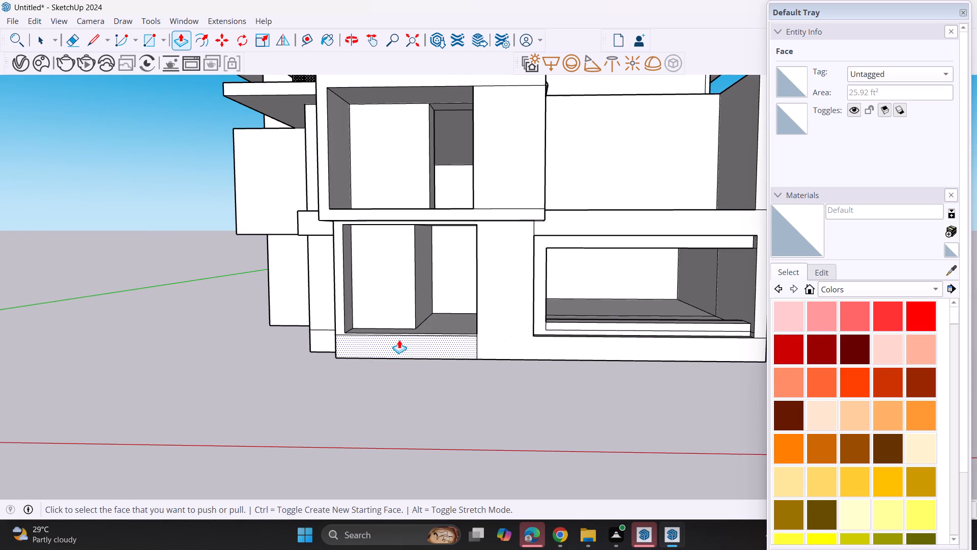
scroll(397, 291, up, 3)
scroll(356, 301, up, 3)
click(321, 339)
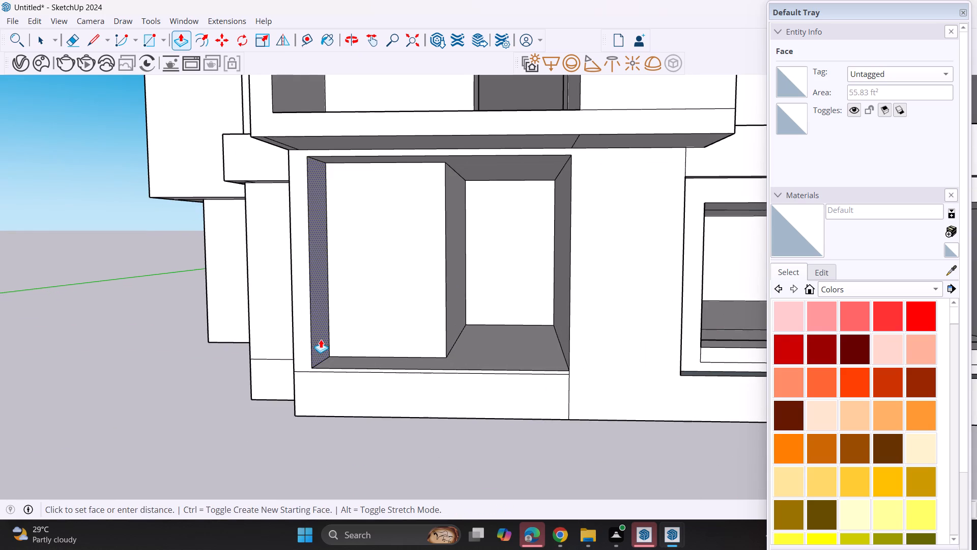
click(330, 355)
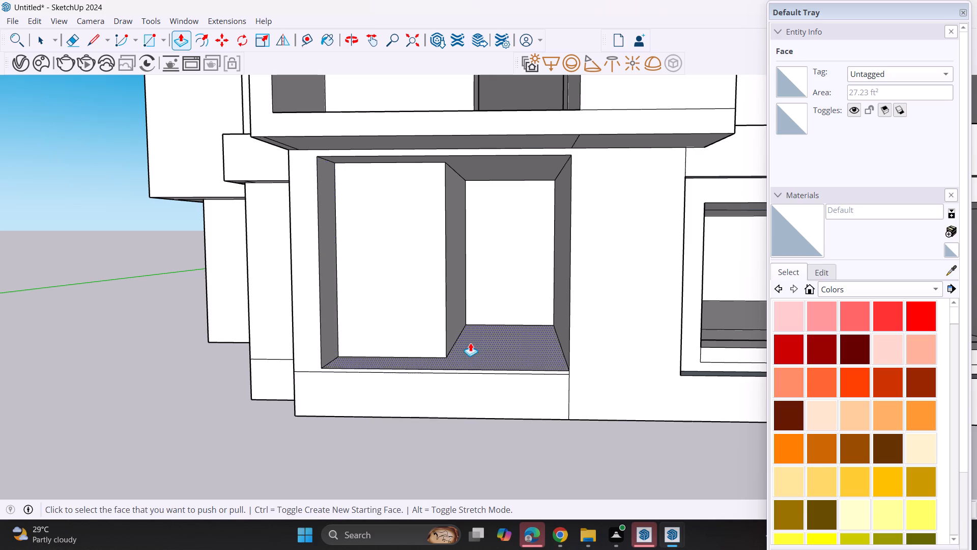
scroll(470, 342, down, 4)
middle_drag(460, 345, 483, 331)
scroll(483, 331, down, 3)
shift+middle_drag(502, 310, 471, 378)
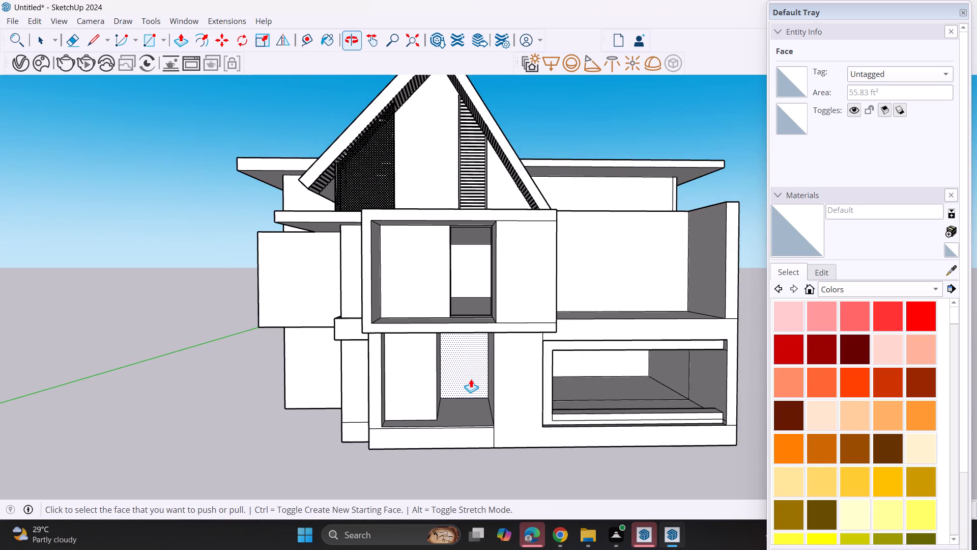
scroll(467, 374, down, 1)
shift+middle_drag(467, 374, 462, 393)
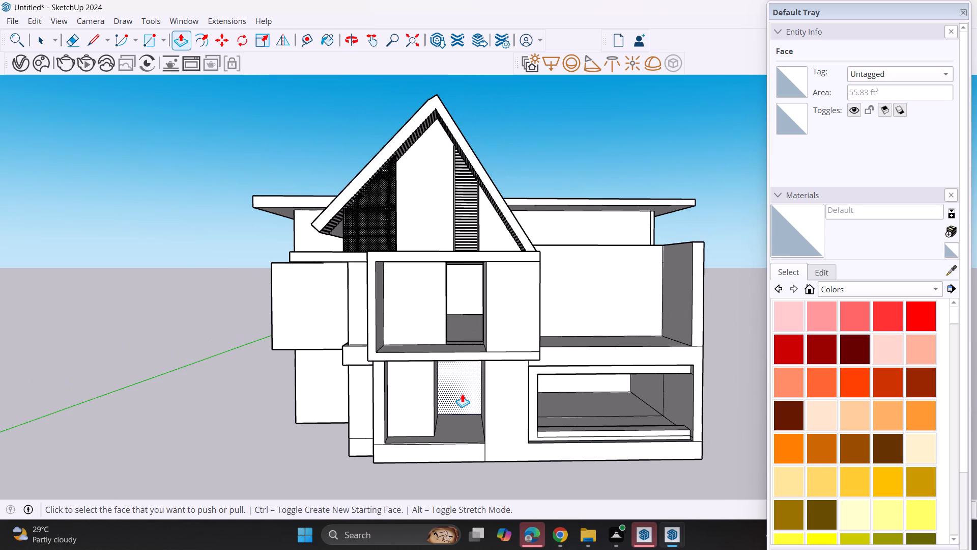
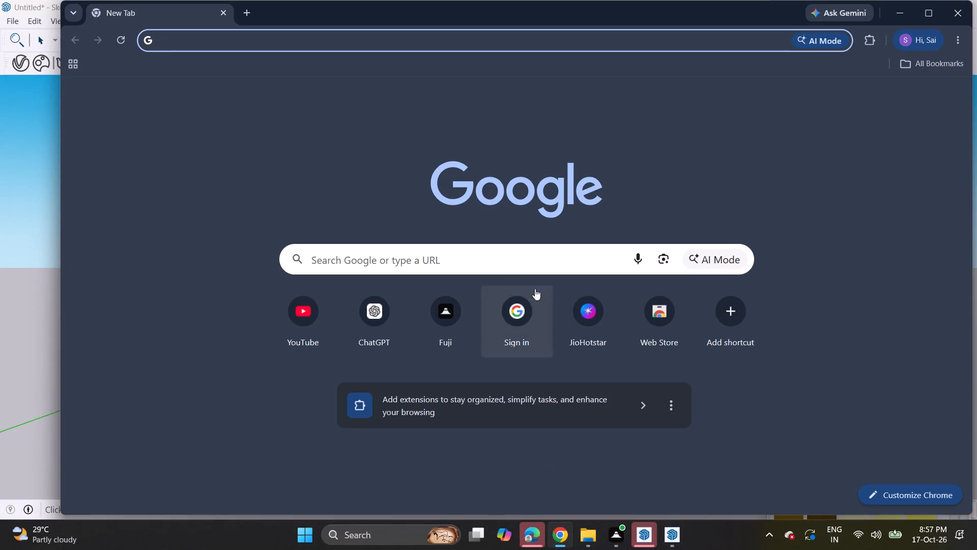
Search the web for 3d warehouse, open the 3D Warehouse site and dismiss the security alert over it.
click(491, 258)
click(389, 290)
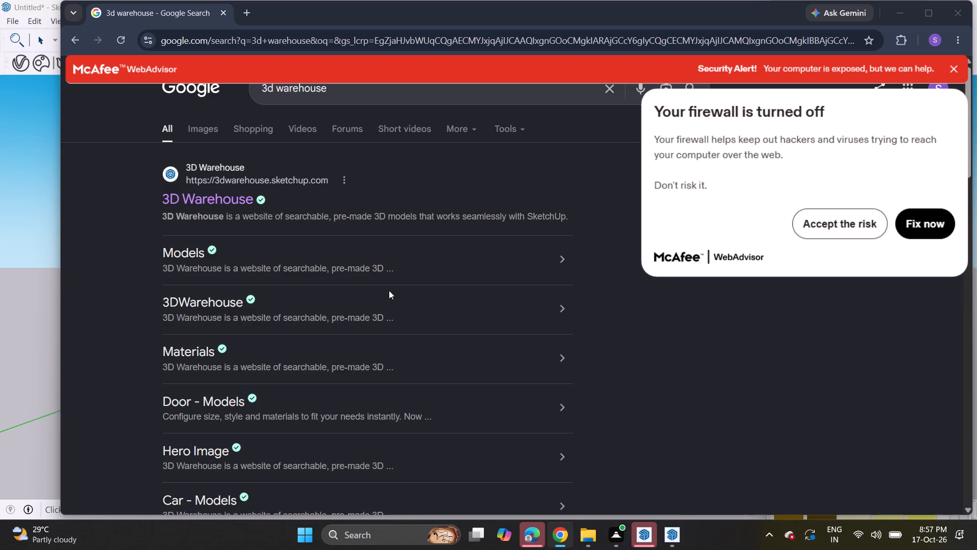
click(213, 200)
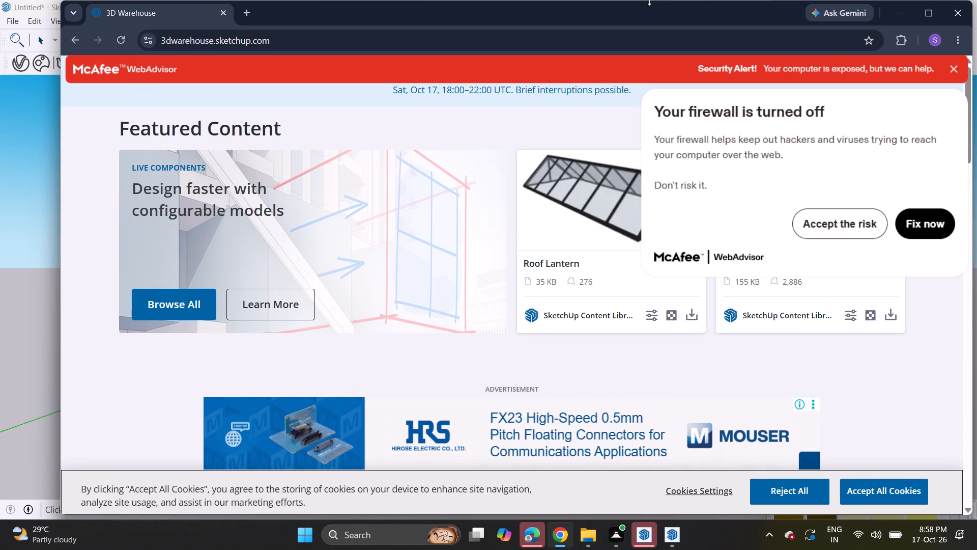
click(956, 70)
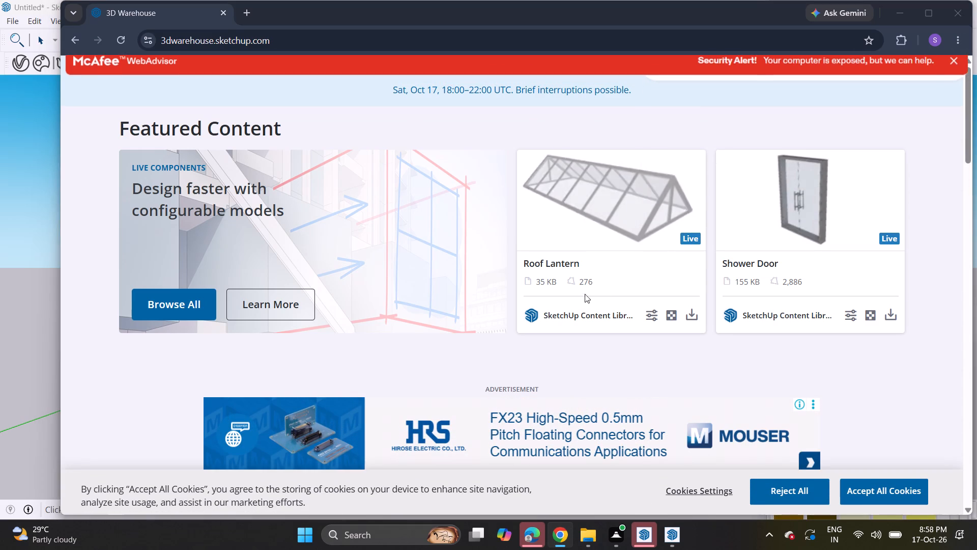
Look through the 3D Warehouse home page's featured components, photoreal materials and brands.
scroll(582, 295, down, 10)
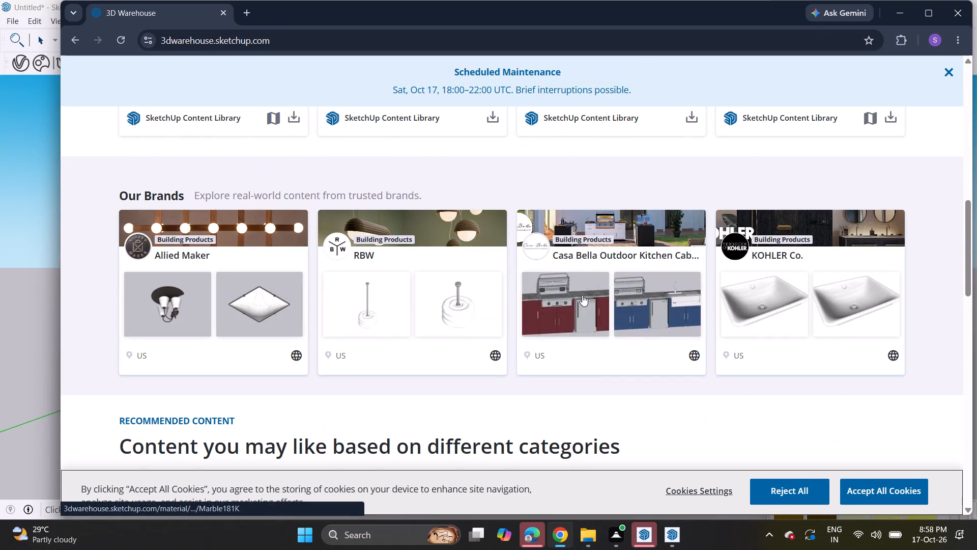
scroll(582, 295, up, 5)
scroll(657, 187, up, 12)
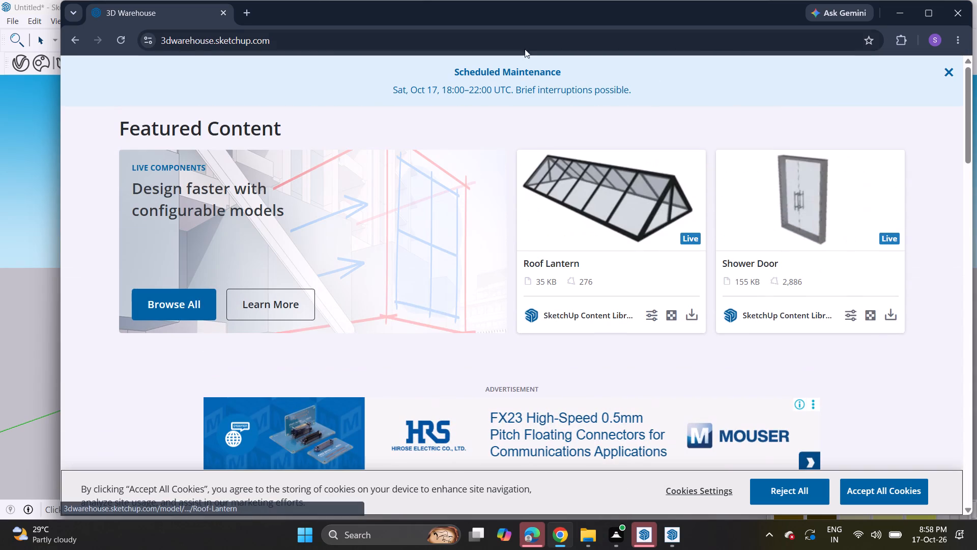
scroll(498, 342, down, 8)
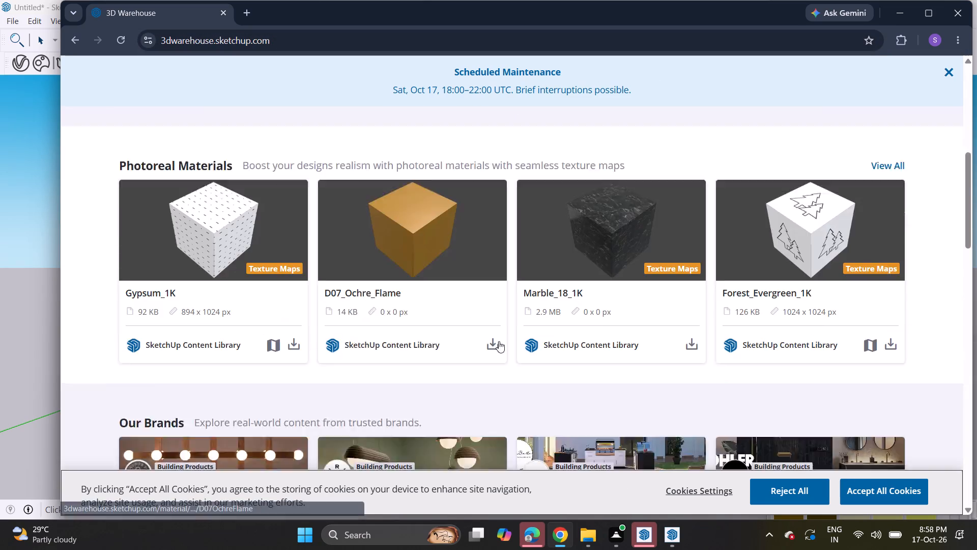
scroll(499, 341, up, 15)
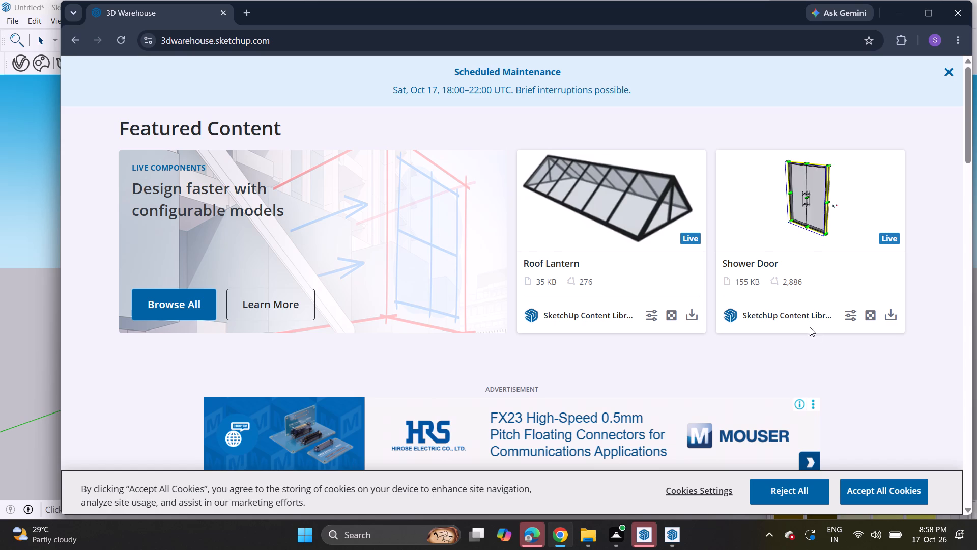
Open the Roof Lantern model page, look through its related models and collections, and return to the home page.
click(640, 222)
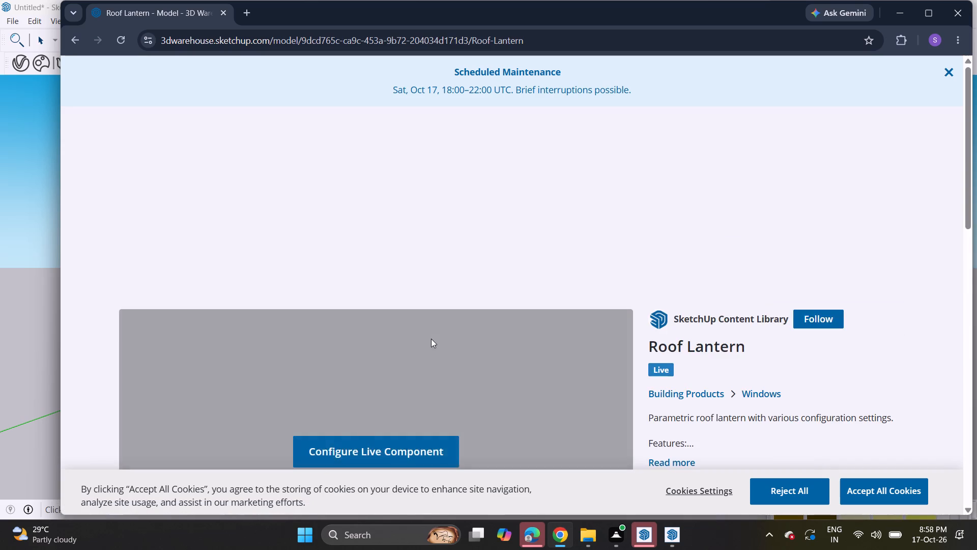
scroll(431, 339, down, 6)
click(279, 281)
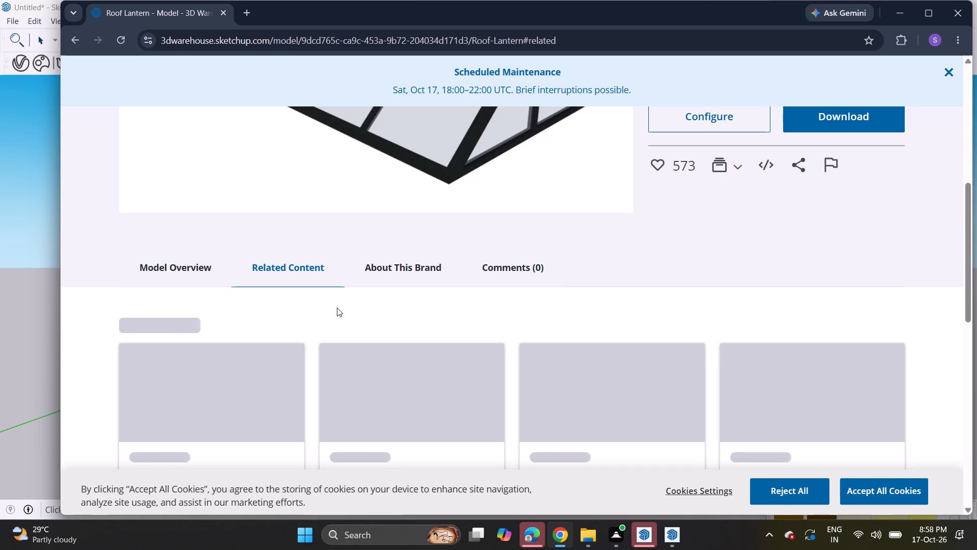
scroll(356, 327, down, 5)
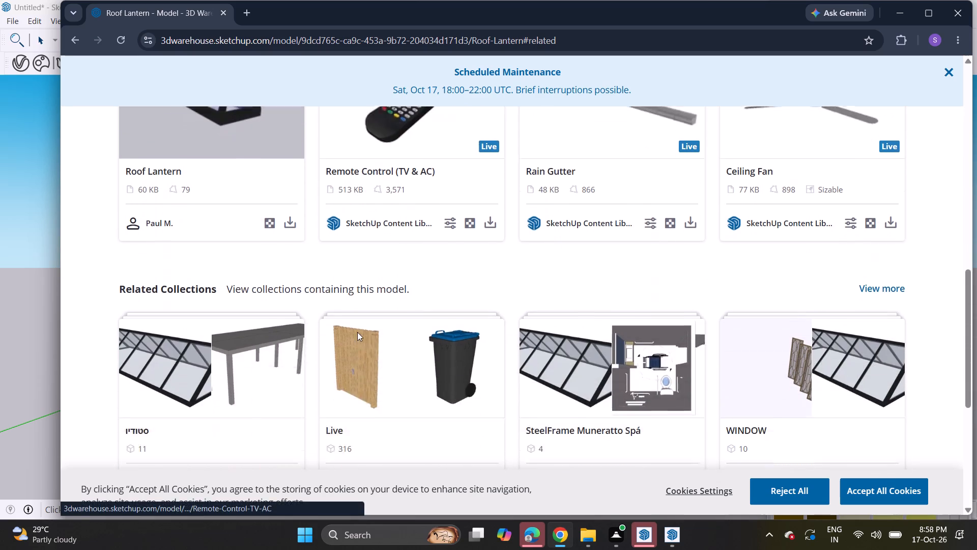
scroll(357, 332, down, 3)
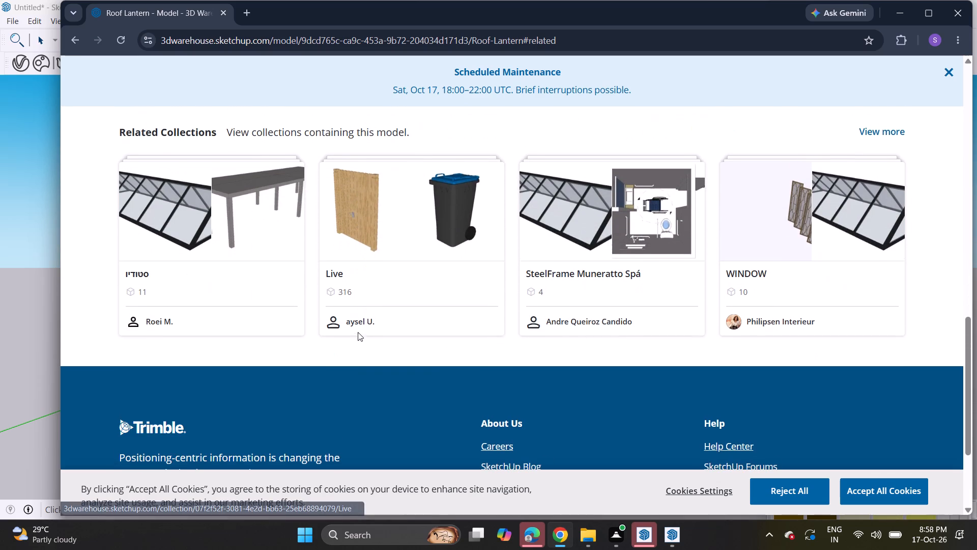
scroll(358, 332, down, 2)
scroll(371, 330, up, 7)
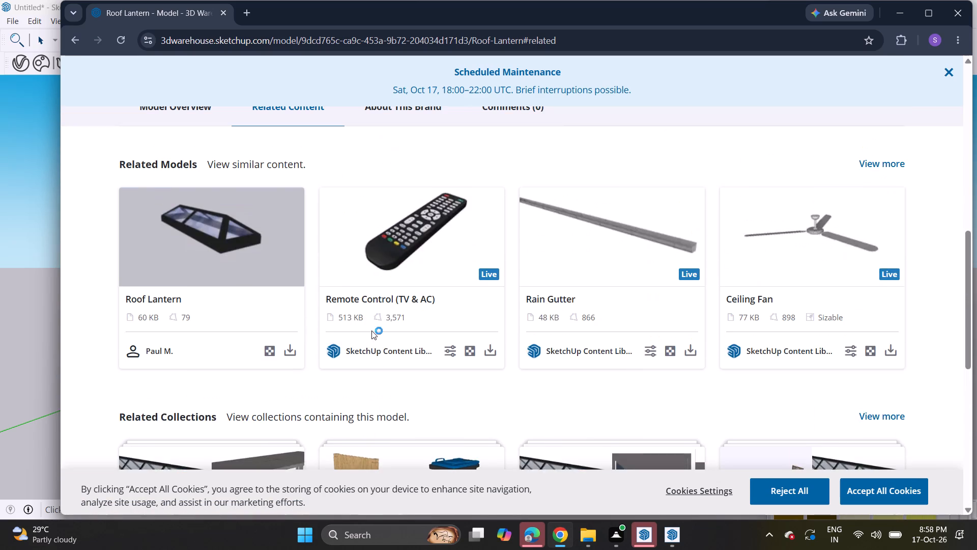
scroll(597, 318, up, 3)
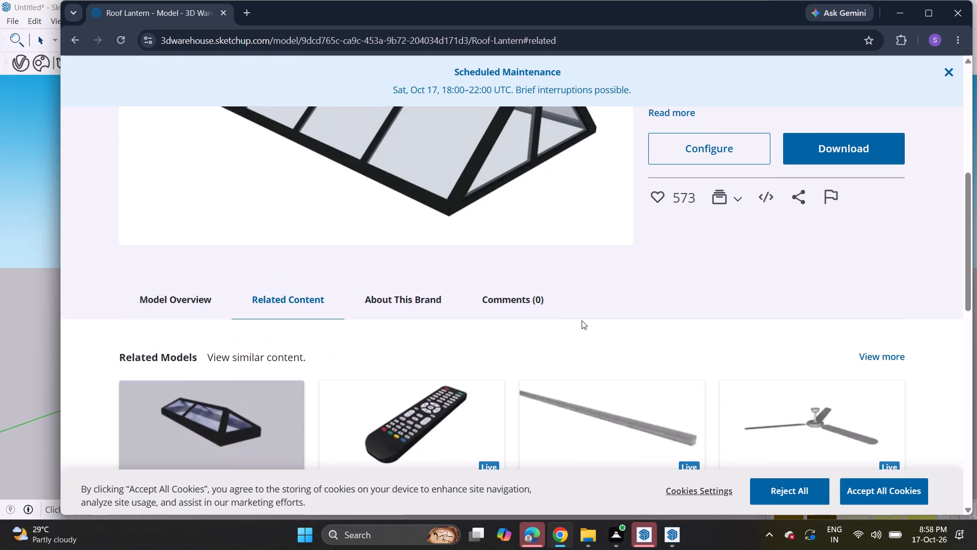
scroll(581, 320, up, 3)
scroll(683, 338, up, 3)
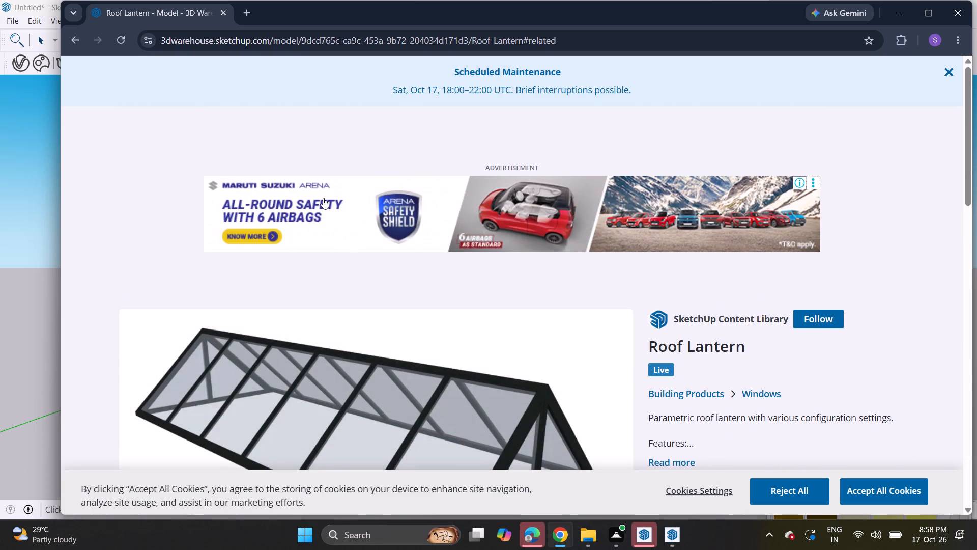
click(76, 33)
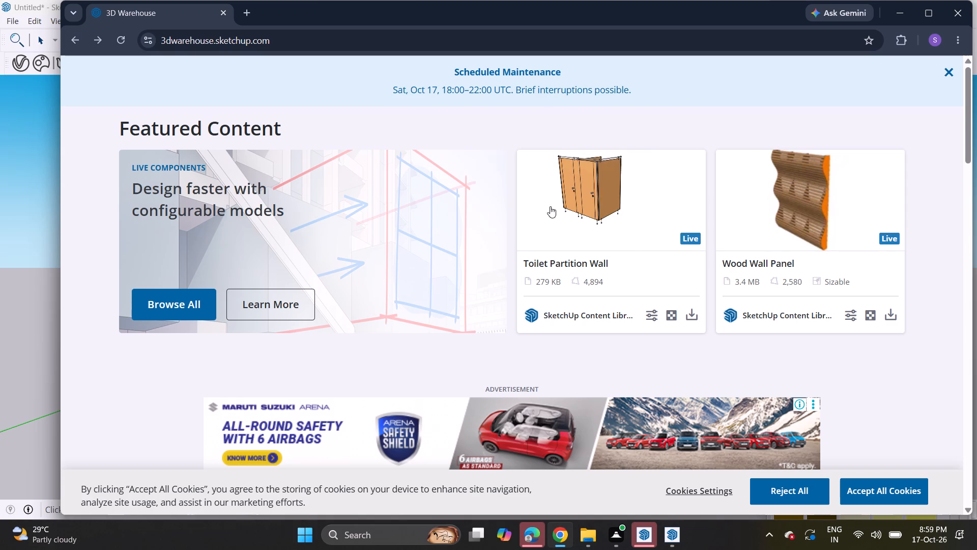
Open VELUX Group's STUDIO 3in1 Roof Window, try its 3D preview, and return to the home page.
scroll(545, 223, down, 11)
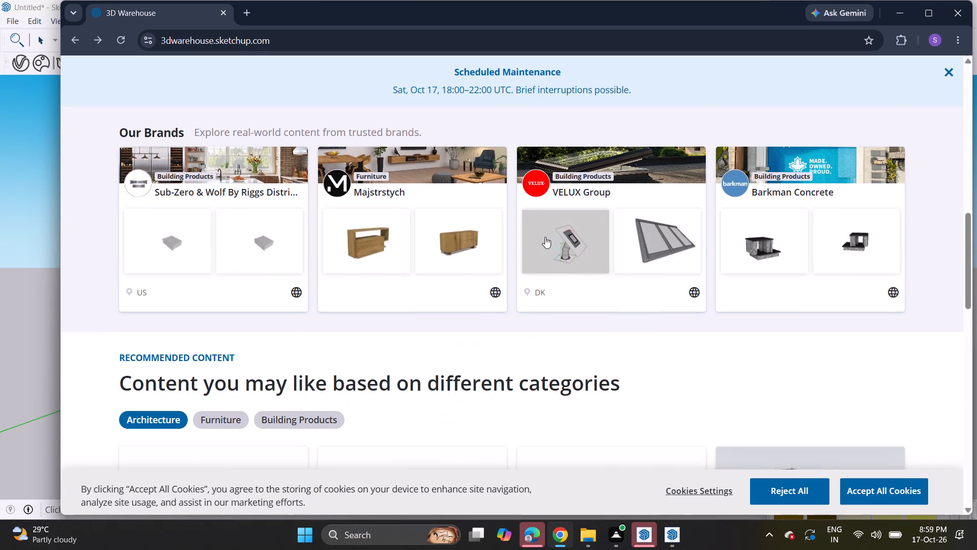
click(652, 259)
scroll(542, 297, down, 3)
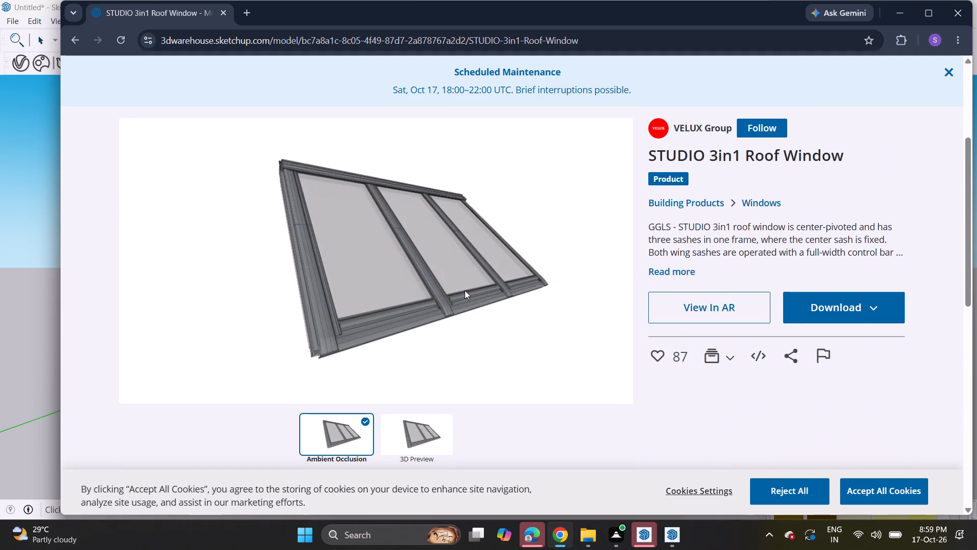
scroll(465, 290, down, 3)
scroll(465, 290, up, 2)
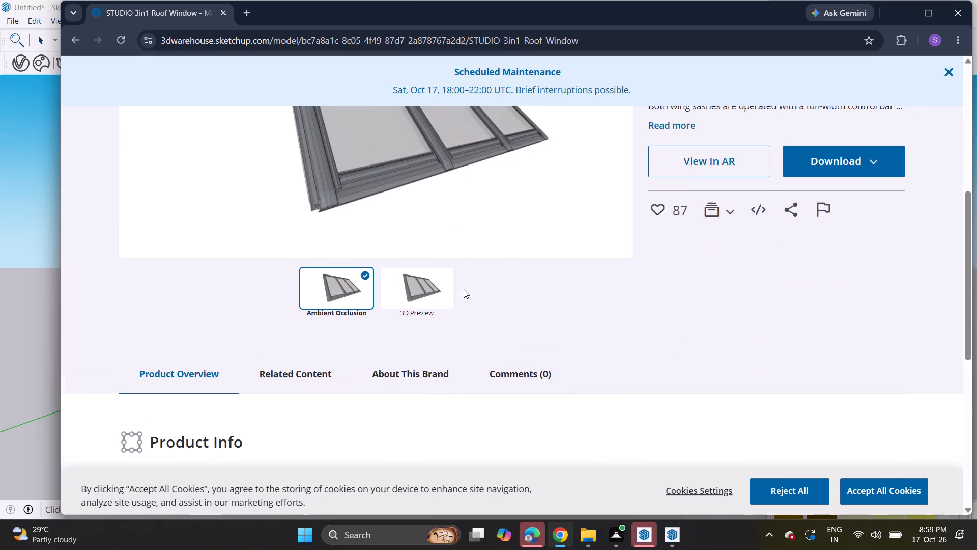
click(409, 358)
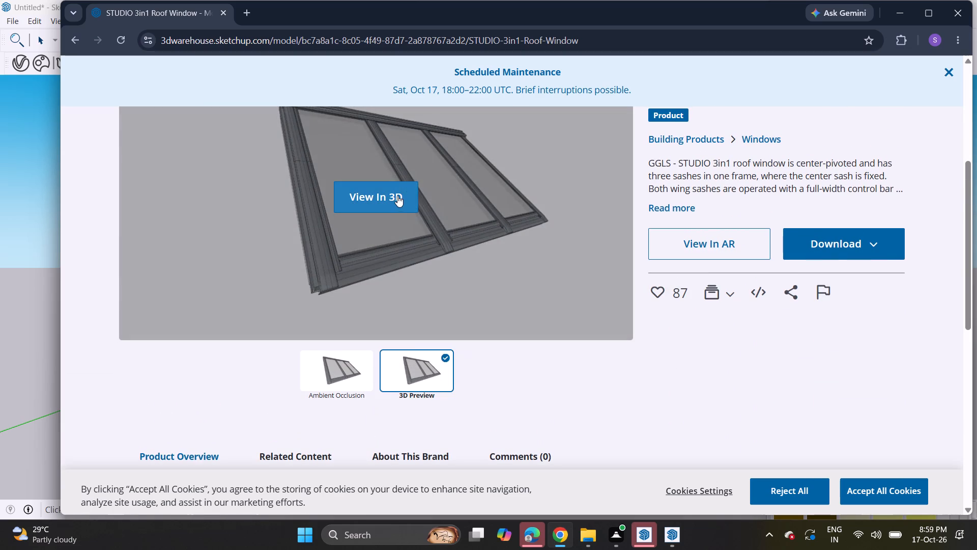
click(397, 196)
middle_drag(427, 230, 511, 251)
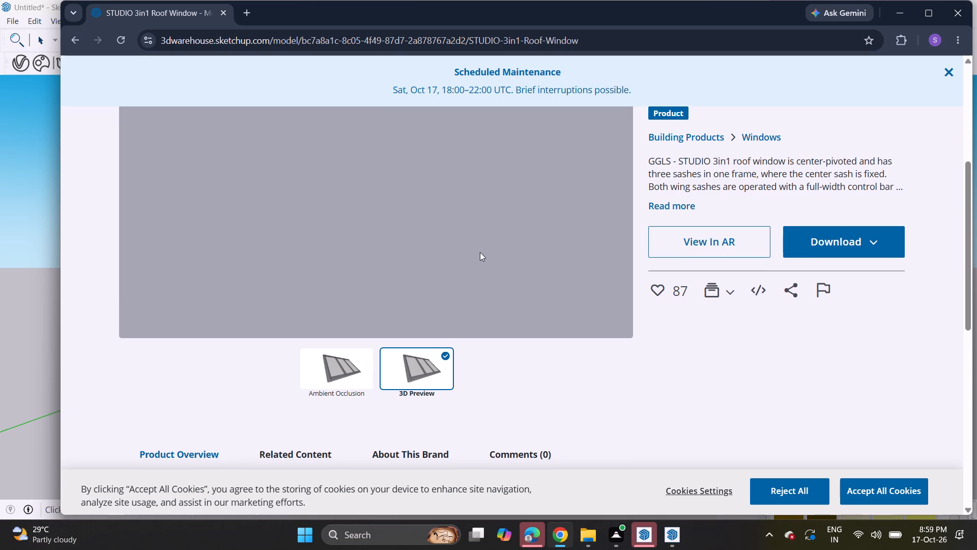
drag(411, 248, 529, 245)
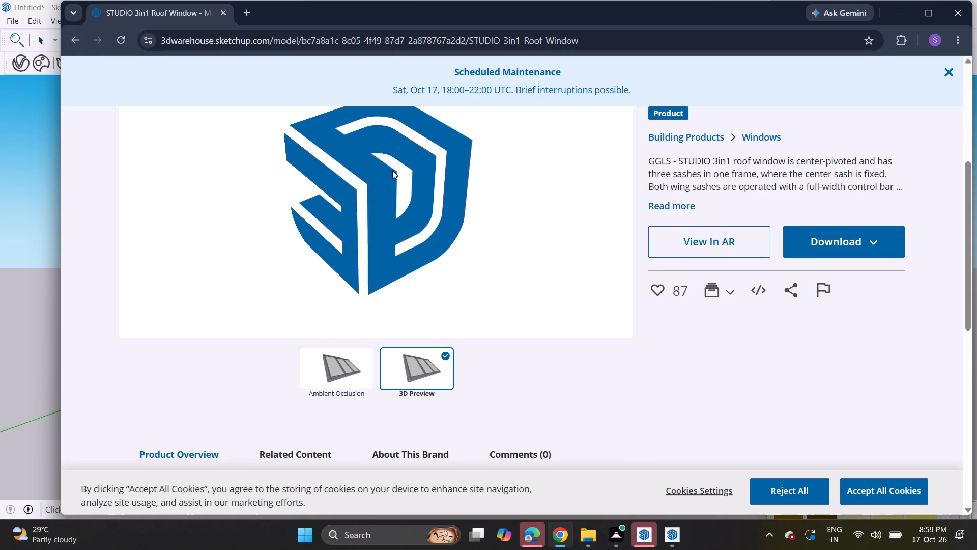
click(392, 170)
click(72, 44)
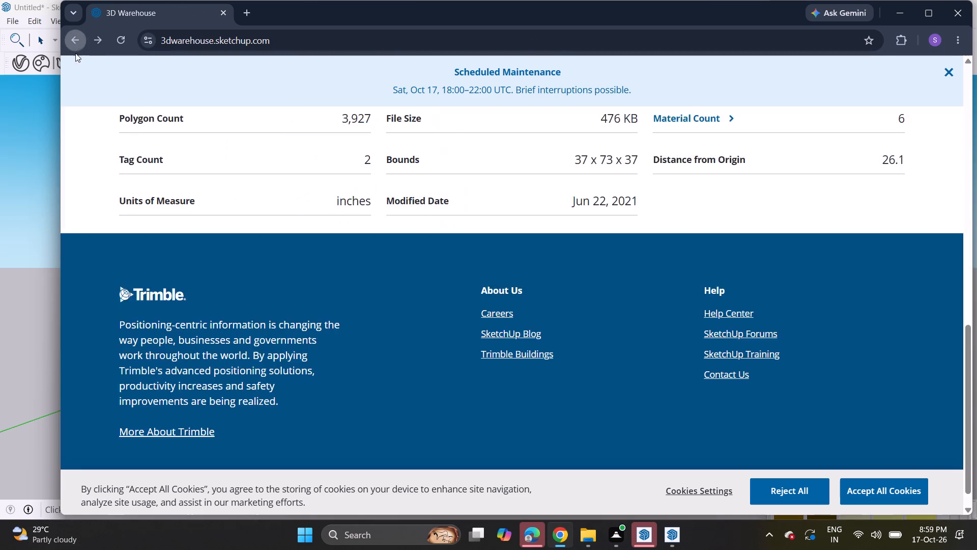
Look through the 3D Warehouse home page's featured models, photoreal materials and brands again.
scroll(492, 283, down, 1)
scroll(548, 287, down, 1)
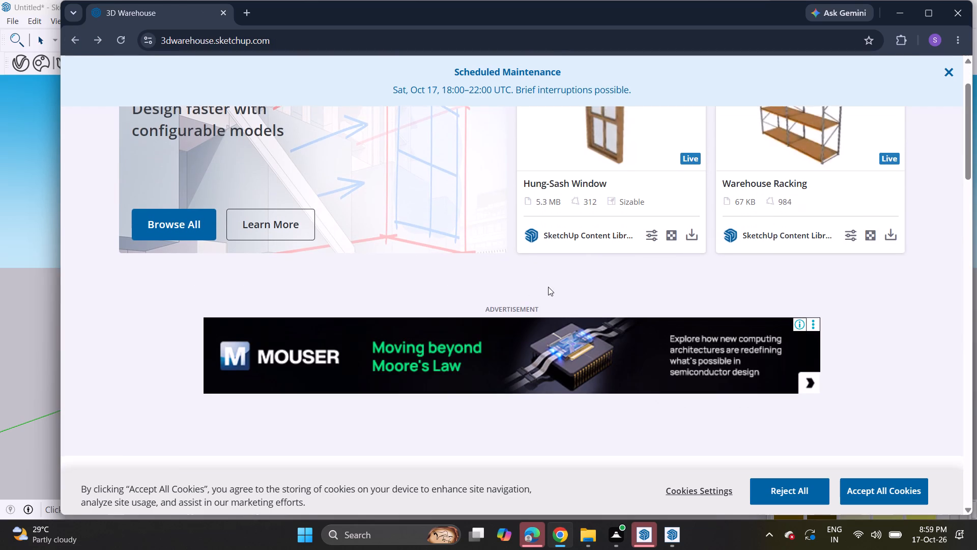
scroll(551, 279, up, 4)
scroll(551, 279, down, 2)
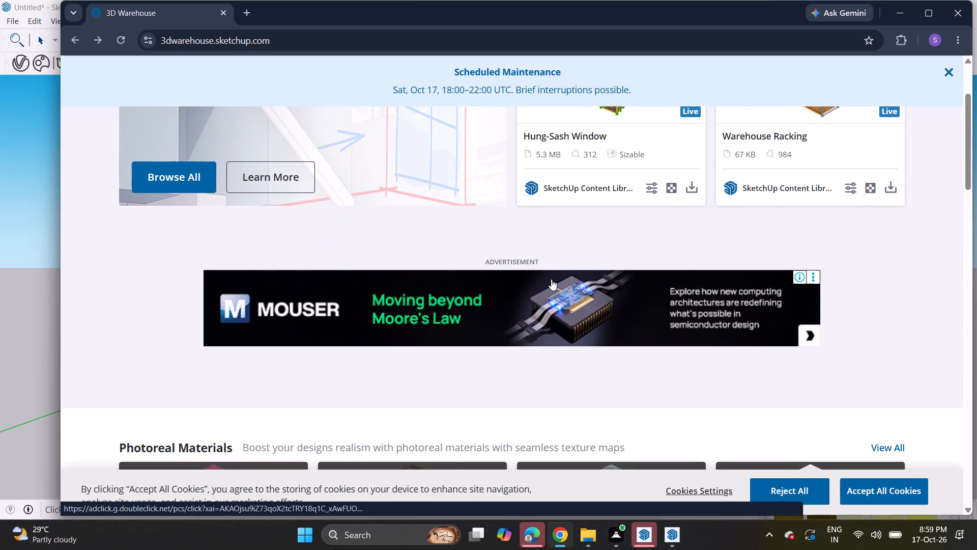
scroll(551, 279, down, 8)
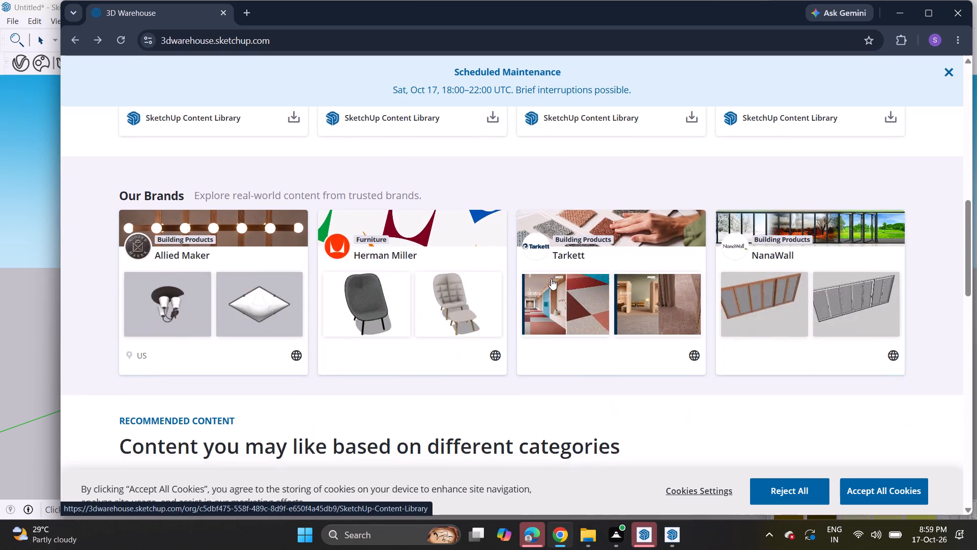
scroll(551, 279, up, 11)
scroll(551, 279, down, 9)
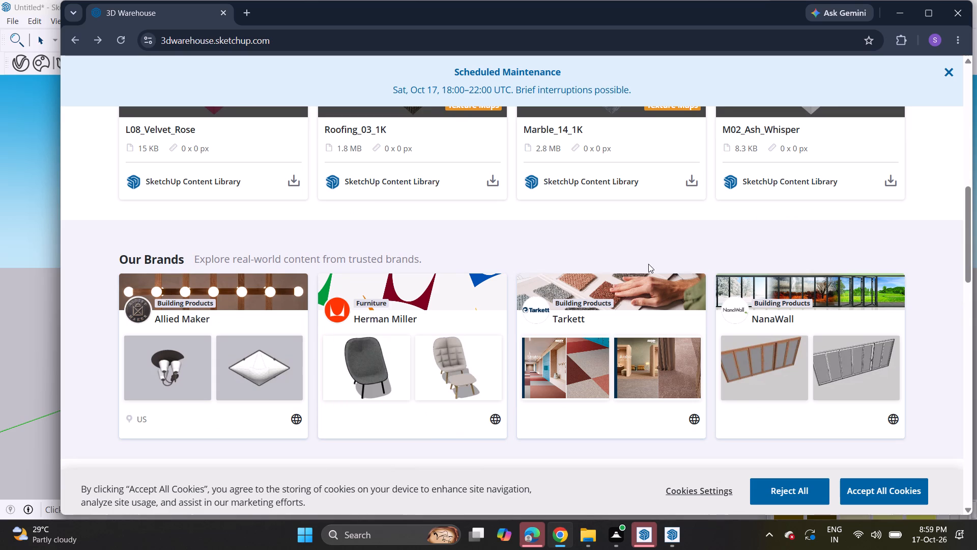
Switch back to SketchUp and push the narrow upper-floor front face beside the projecting recess frame slightly inward.
click(906, 17)
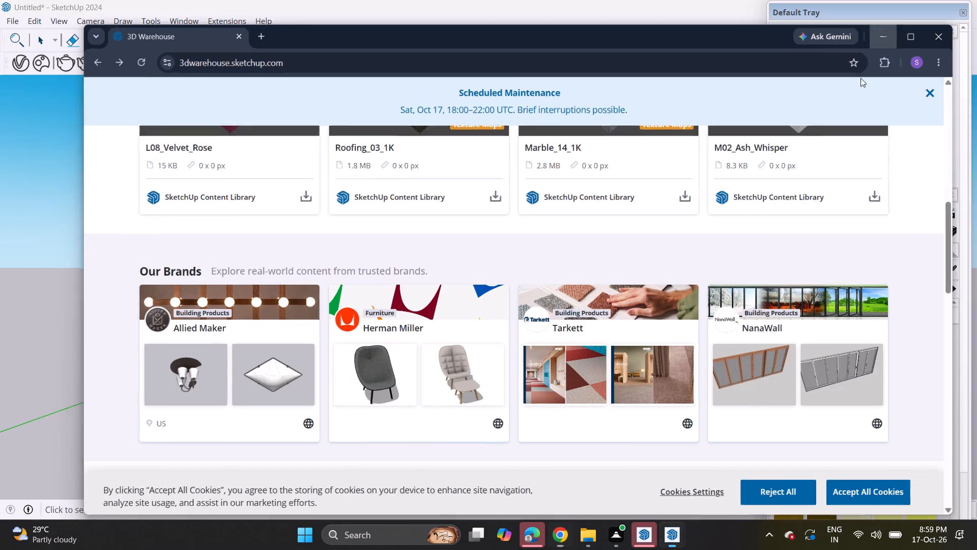
key(b)
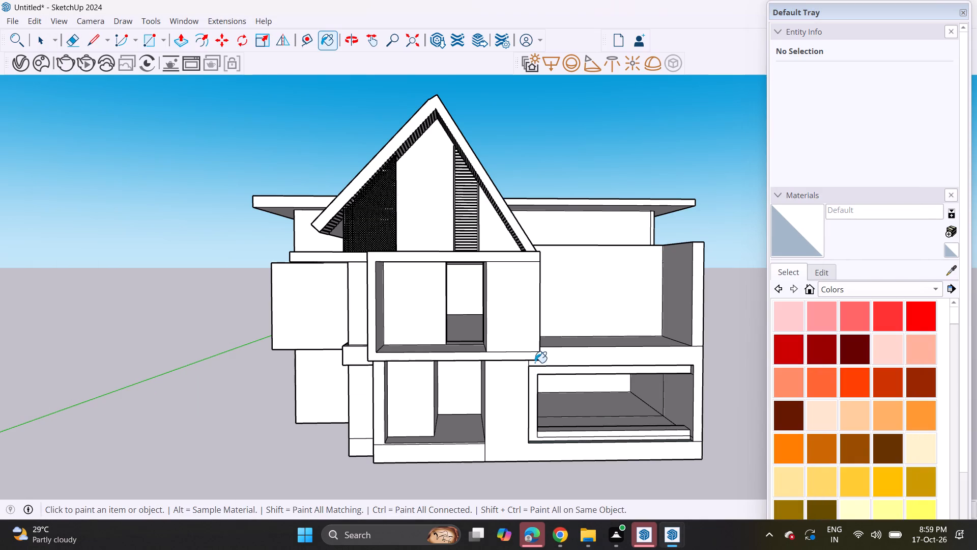
key(space)
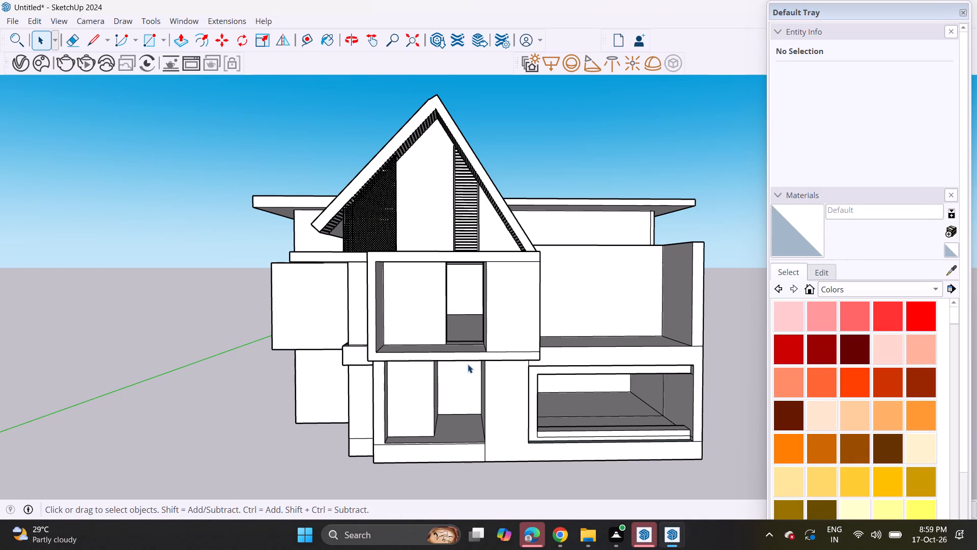
middle_drag(352, 414, 559, 395)
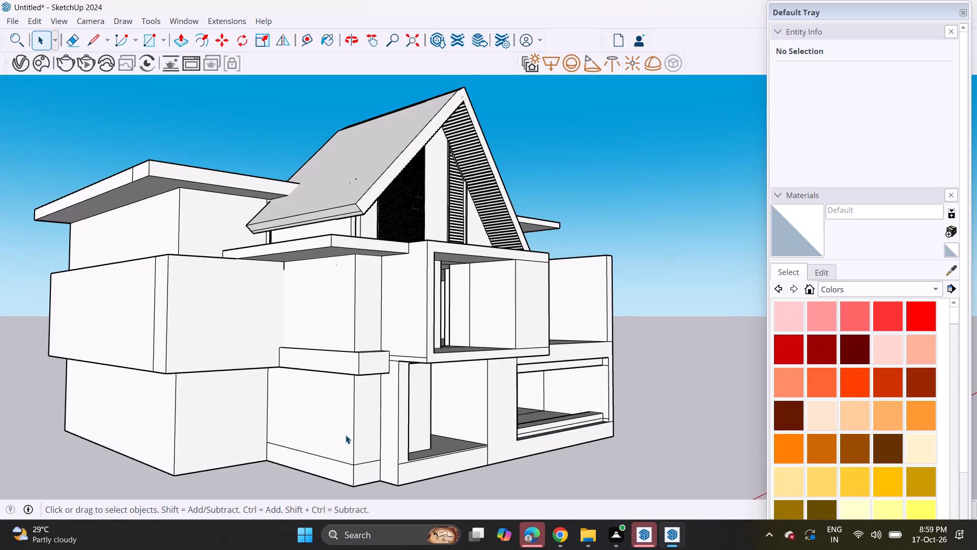
scroll(344, 435, up, 3)
middle_drag(359, 438, 352, 518)
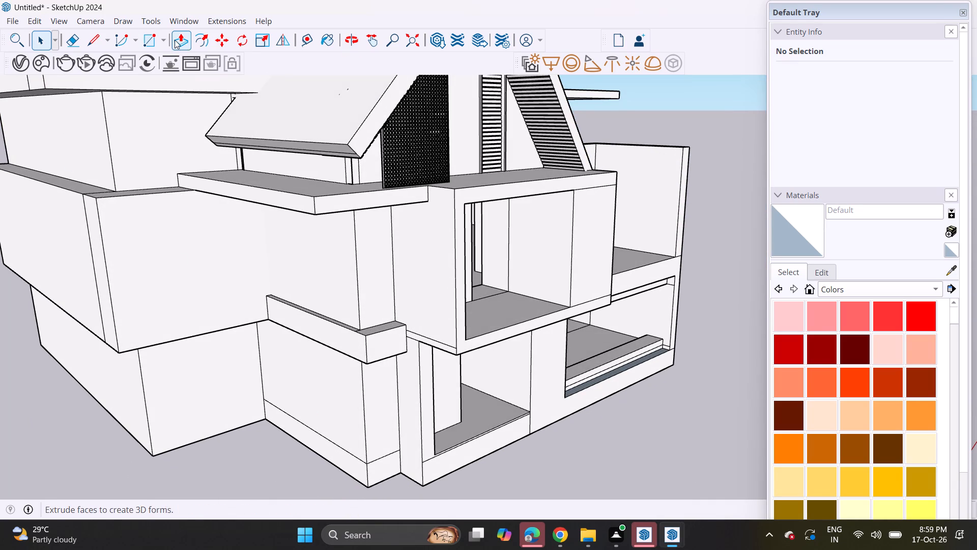
click(175, 40)
click(382, 308)
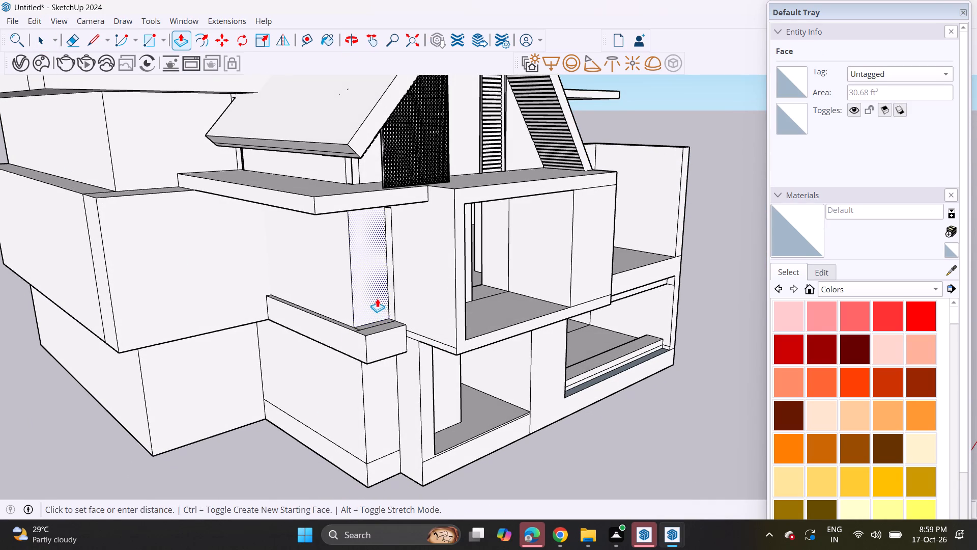
click(372, 295)
Push the adjoining upper-floor side wall inward, between the projecting ledge and the slab above.
click(331, 296)
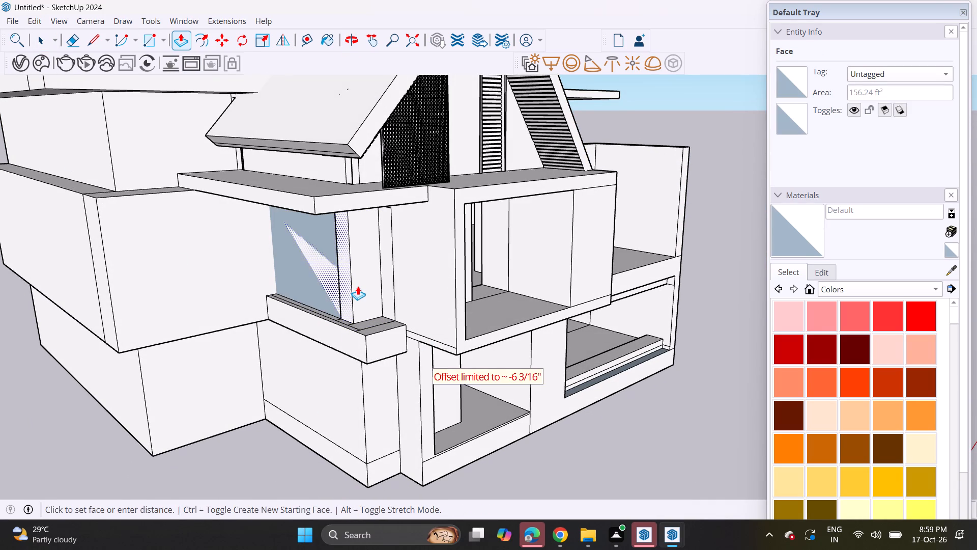
click(358, 285)
Push the ground-floor side wall below the projecting ledge inward, above the plinth line.
middle_drag(361, 327, 257, 346)
click(377, 379)
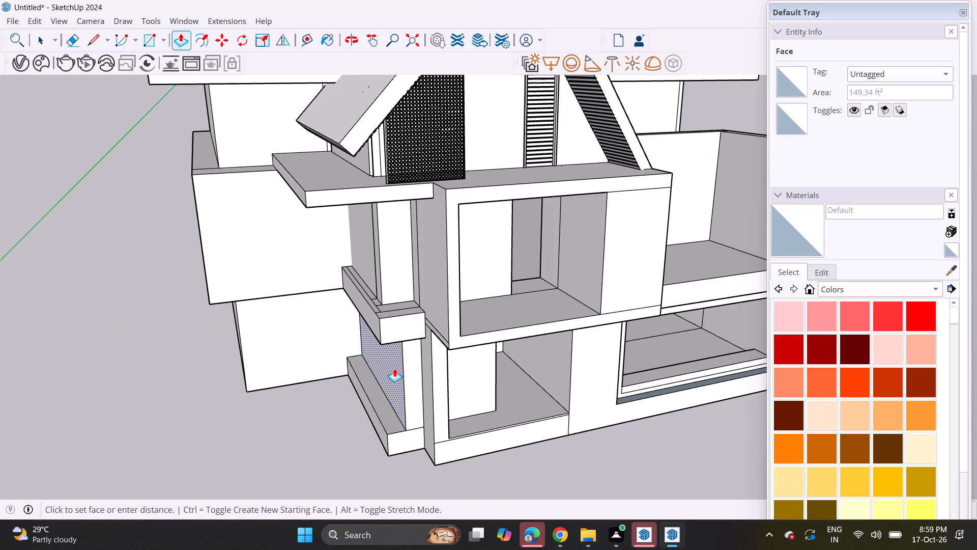
click(395, 367)
Push the narrow ground-floor front face below the projecting ledge back into the wall recess.
click(412, 391)
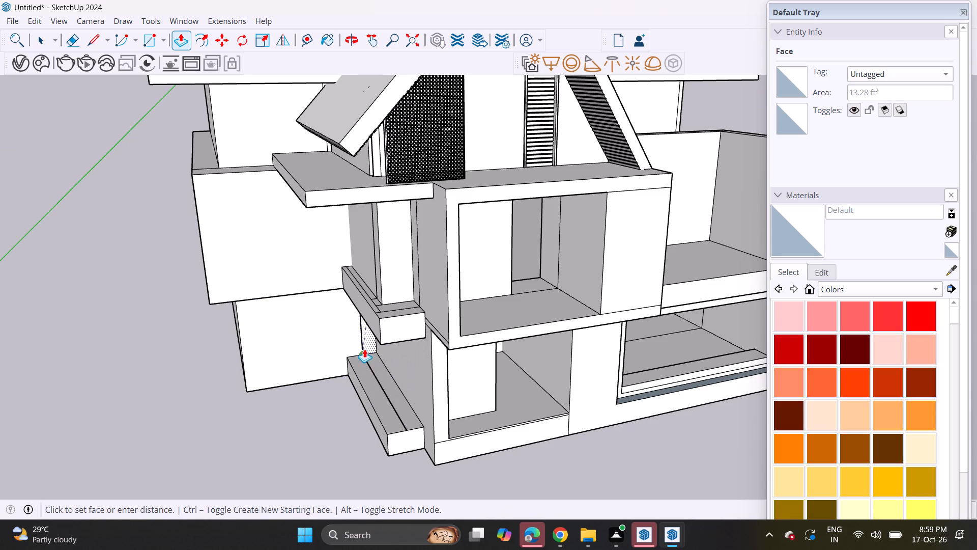
click(362, 343)
Push the narrow upper-floor front faces at the corner above the projecting ledge inward.
click(392, 258)
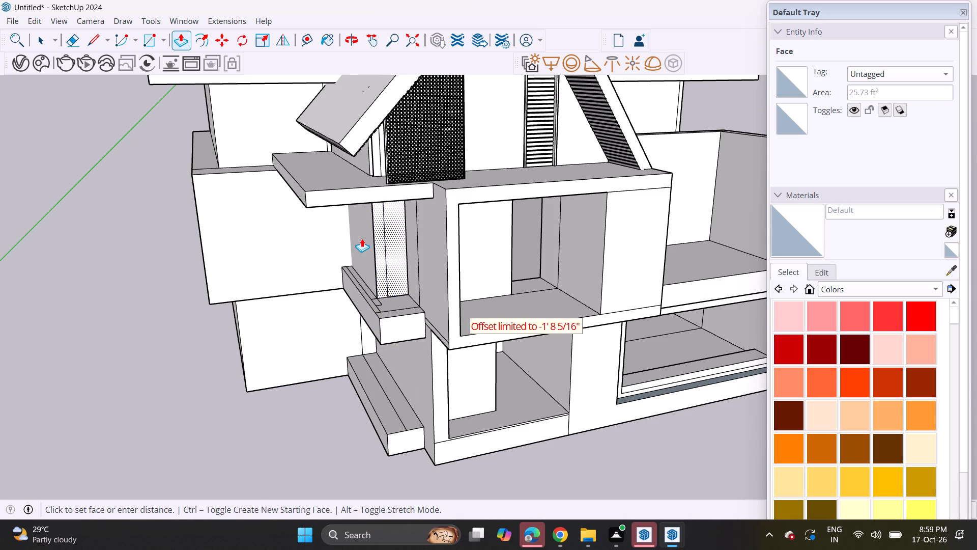
click(362, 238)
click(378, 255)
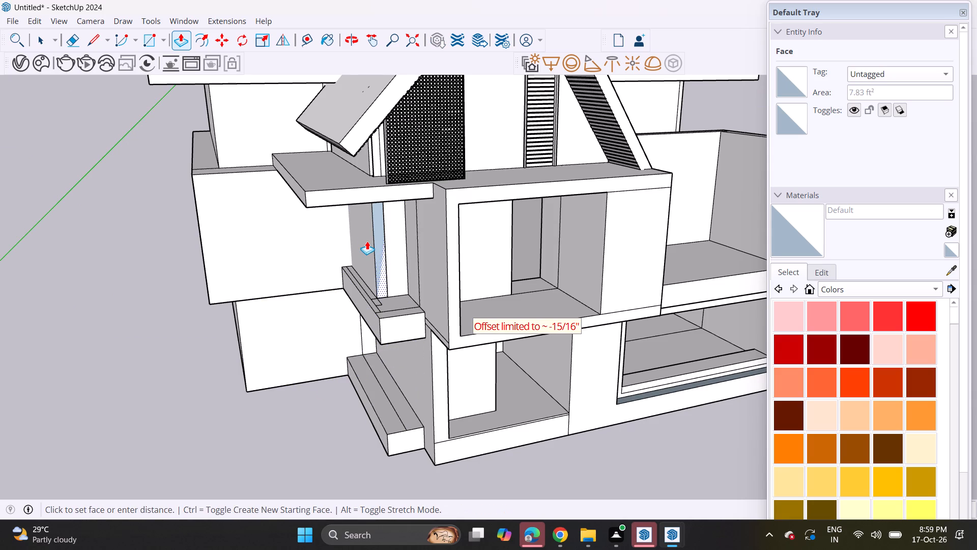
click(363, 232)
Push the upper-floor side wall face above the ledge inward to form a recess with a reveal at its far end.
click(370, 257)
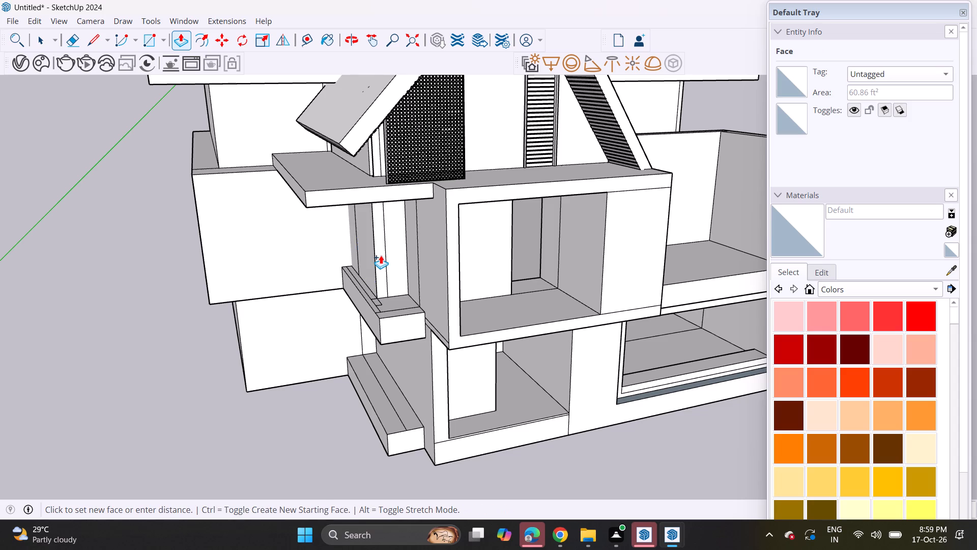
click(372, 268)
click(373, 267)
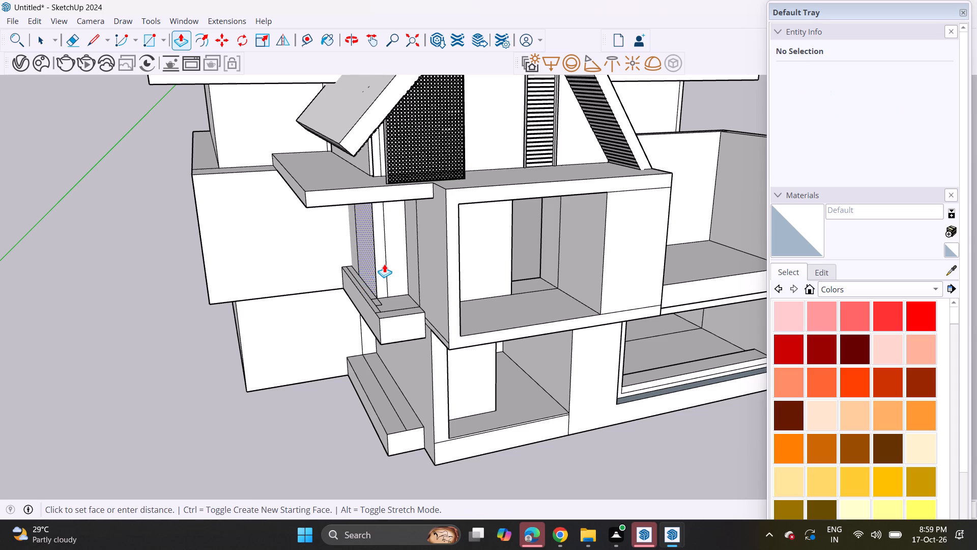
click(388, 262)
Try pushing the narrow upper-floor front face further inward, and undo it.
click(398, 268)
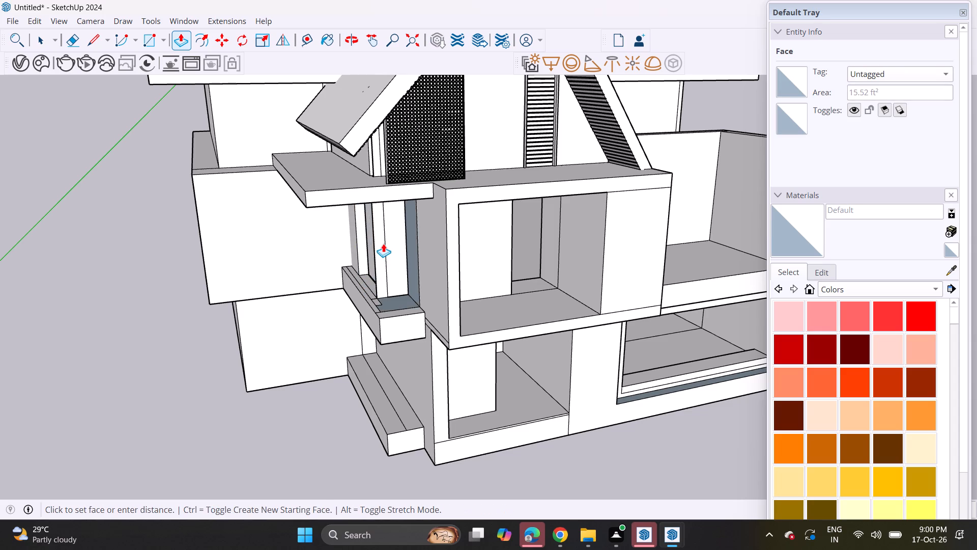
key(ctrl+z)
Erase the vertical edge dividing the narrow front face of the recessed upper-floor corner.
middle_drag(382, 264, 259, 163)
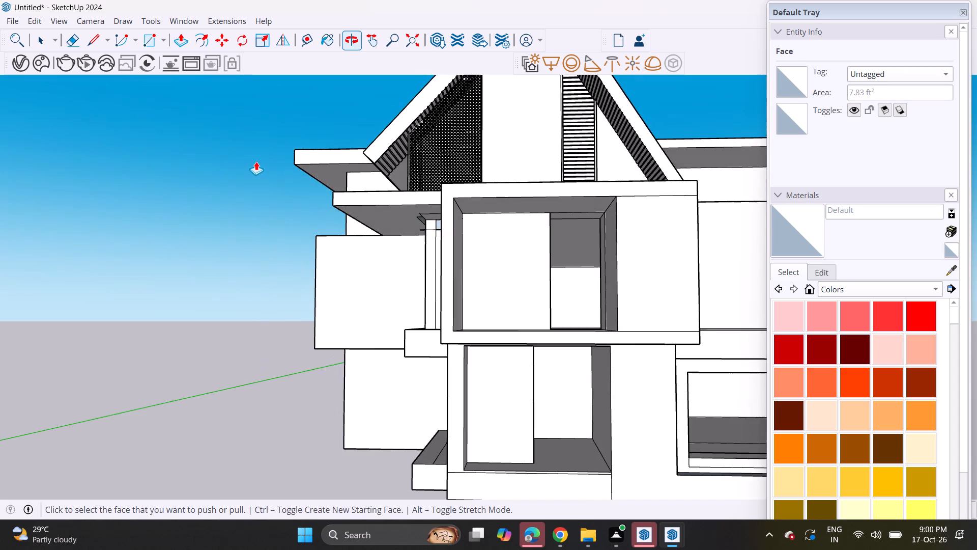
scroll(259, 175, down, 1)
middle_drag(288, 273, 444, 309)
scroll(384, 274, up, 9)
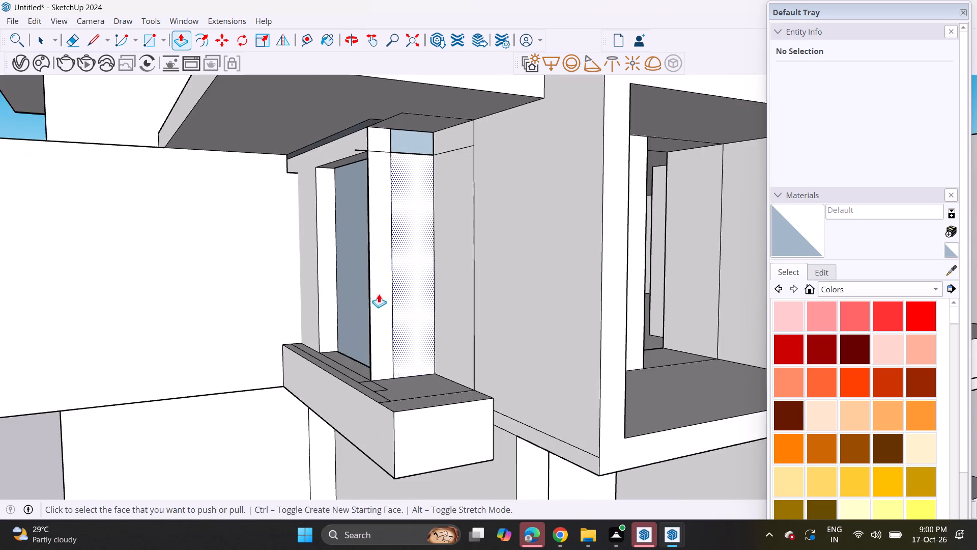
middle_drag(330, 270, 557, 294)
click(77, 37)
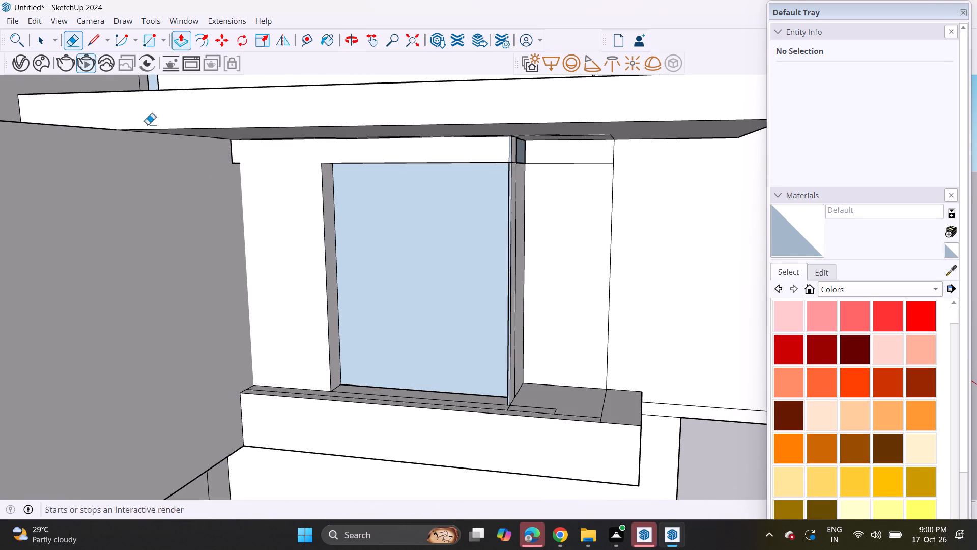
middle_drag(435, 307, 593, 311)
click(553, 306)
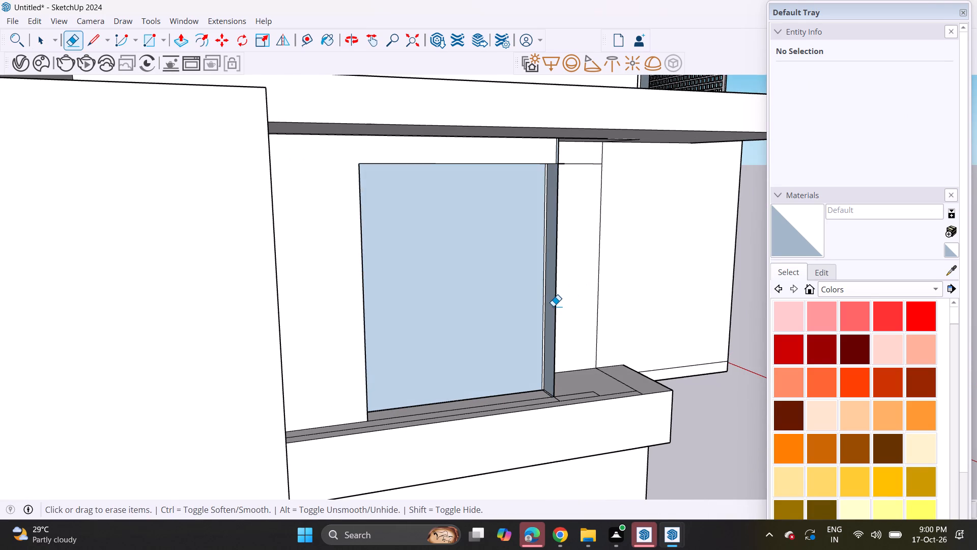
click(553, 306)
drag(553, 306, 557, 312)
middle_drag(560, 315, 323, 320)
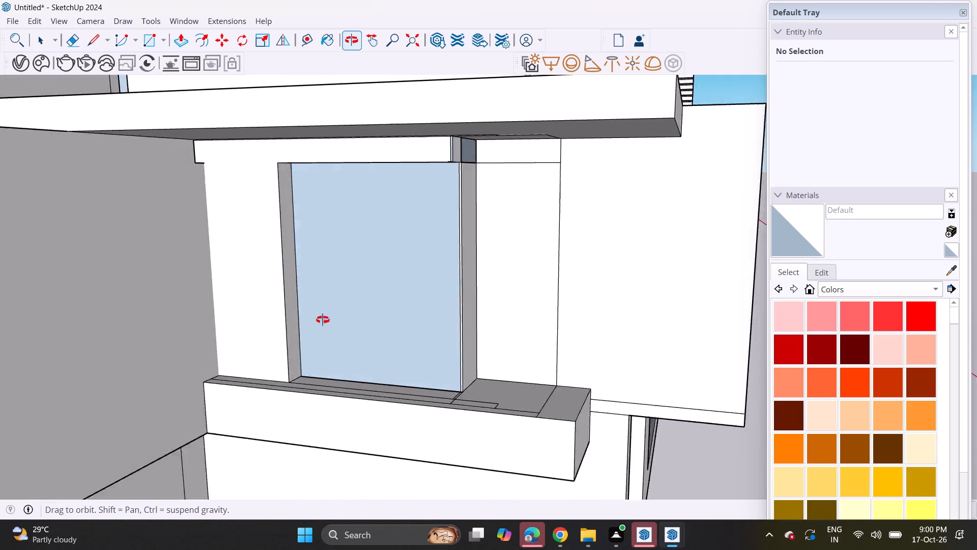
middle_drag(323, 320, 246, 318)
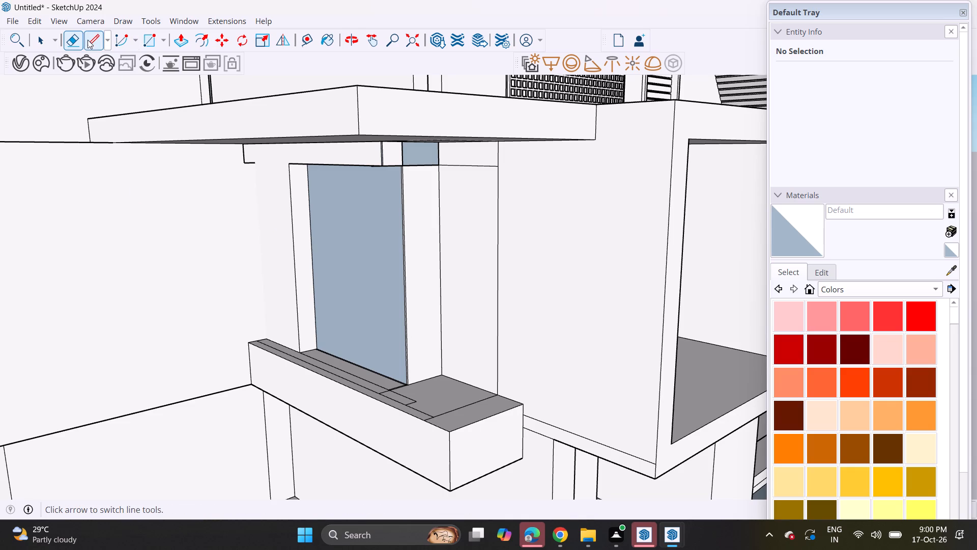
Push the merged narrow front face of the upper-floor corner inward as far as it goes.
click(181, 41)
click(435, 321)
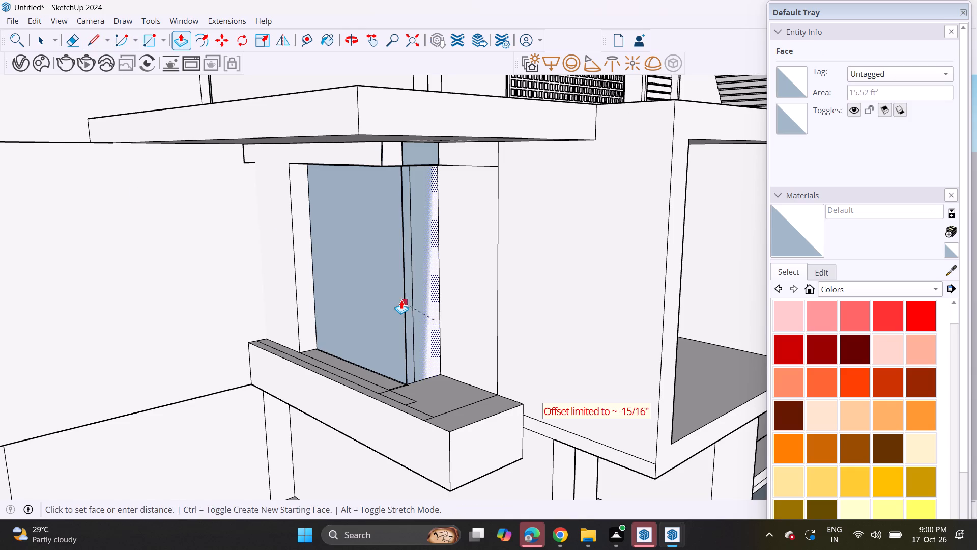
click(401, 300)
click(391, 293)
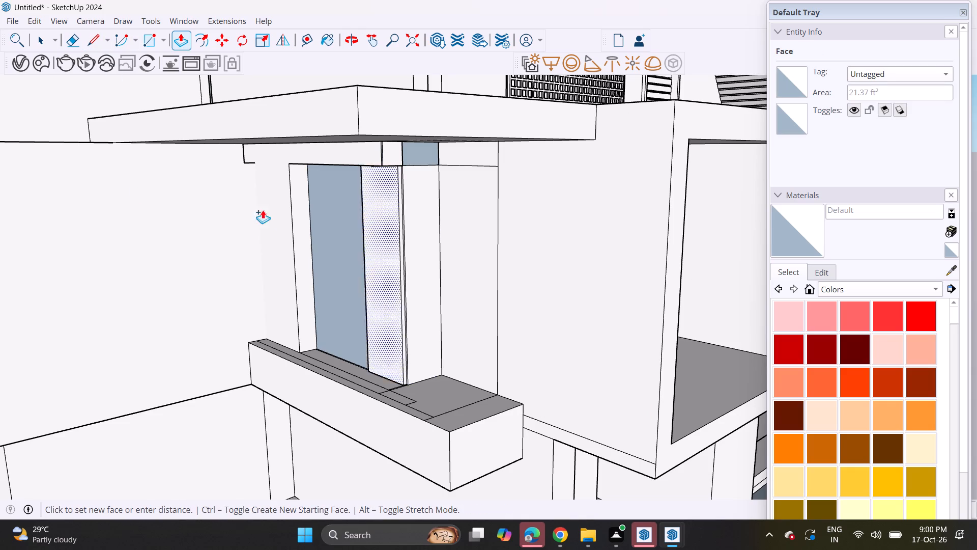
key(Escape)
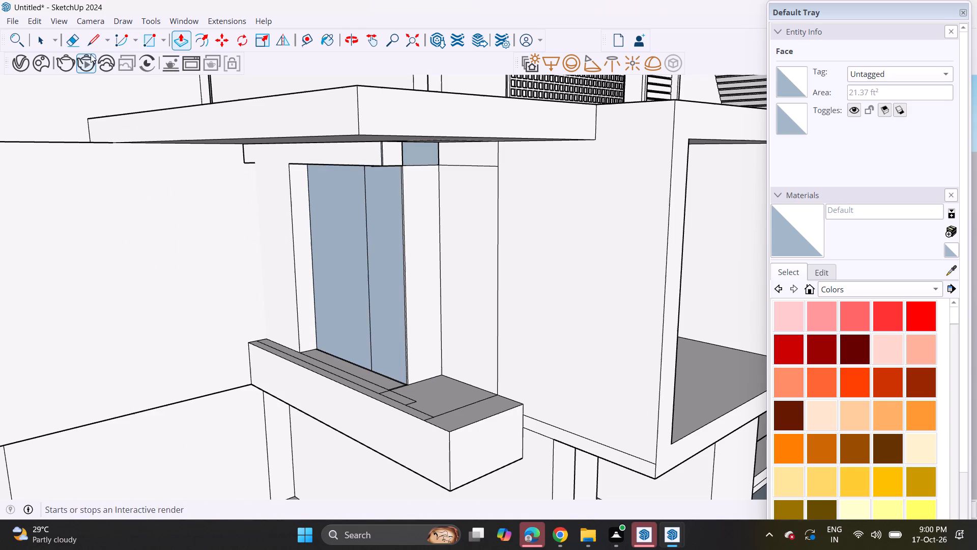
Erase the vertical corner edges and leftover faces above the ledge to open the upper-floor corner to the interior.
click(70, 43)
click(406, 288)
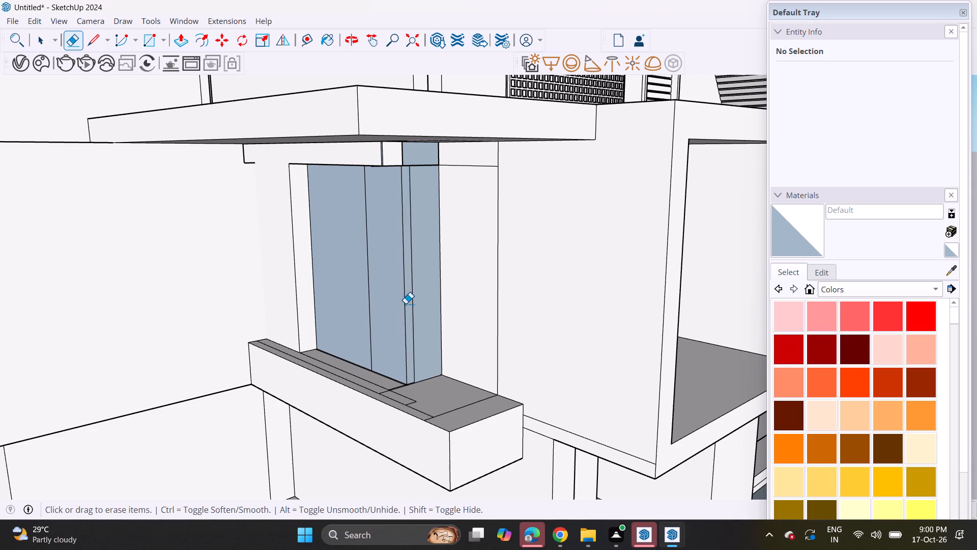
click(406, 304)
drag(409, 309, 412, 313)
click(417, 320)
click(405, 344)
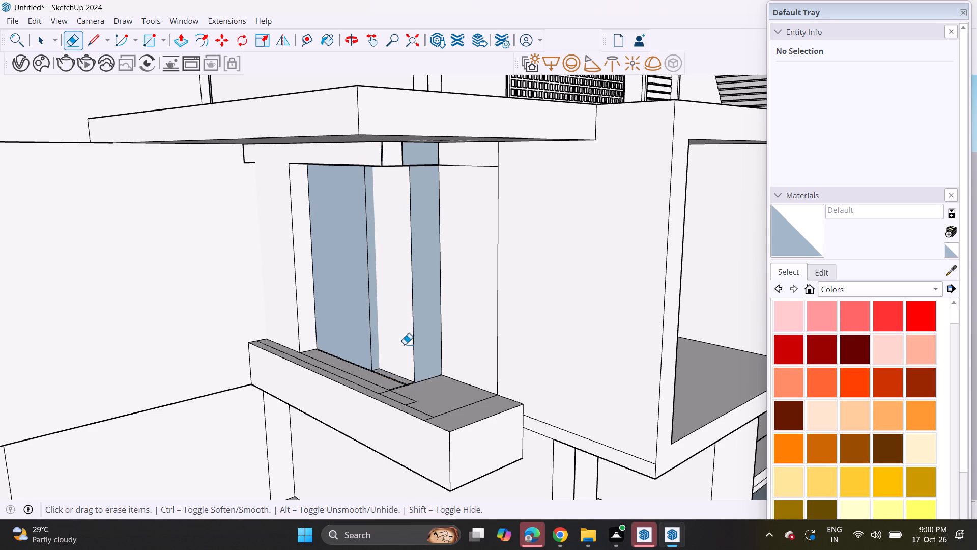
drag(412, 350, 416, 355)
drag(367, 334, 377, 340)
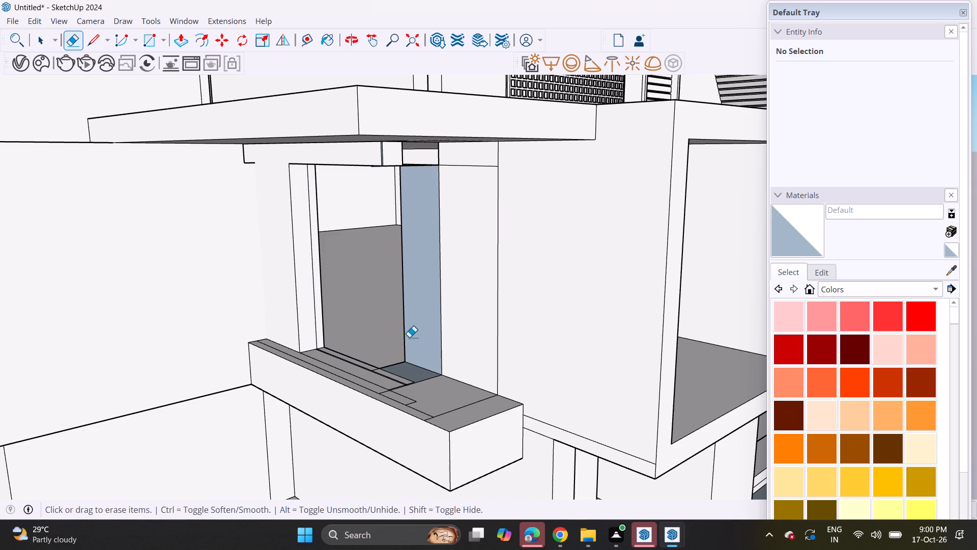
Pull the exposed reversed face inside the upper-floor corner opening outward slightly to give it thickness.
middle_drag(408, 338, 277, 323)
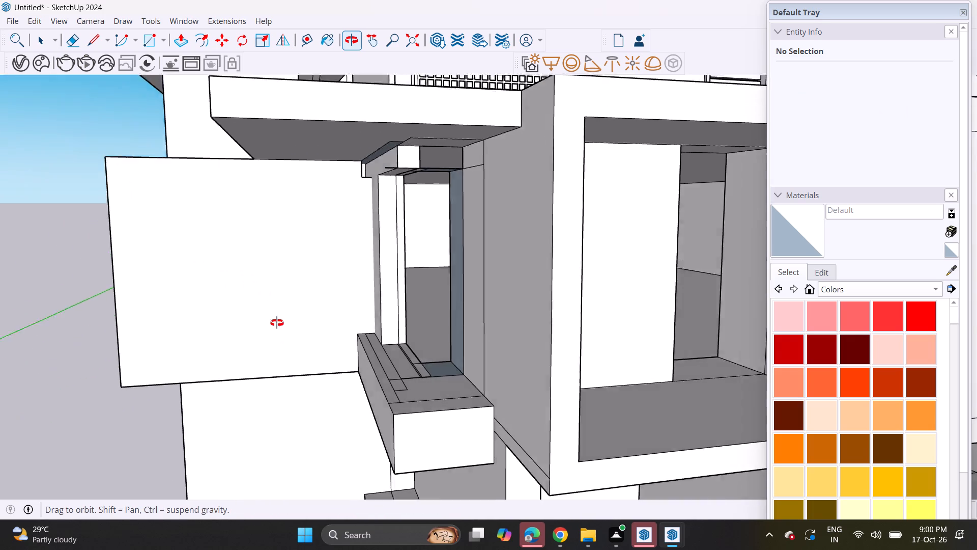
middle_drag(277, 323, 521, 314)
scroll(404, 285, up, 3)
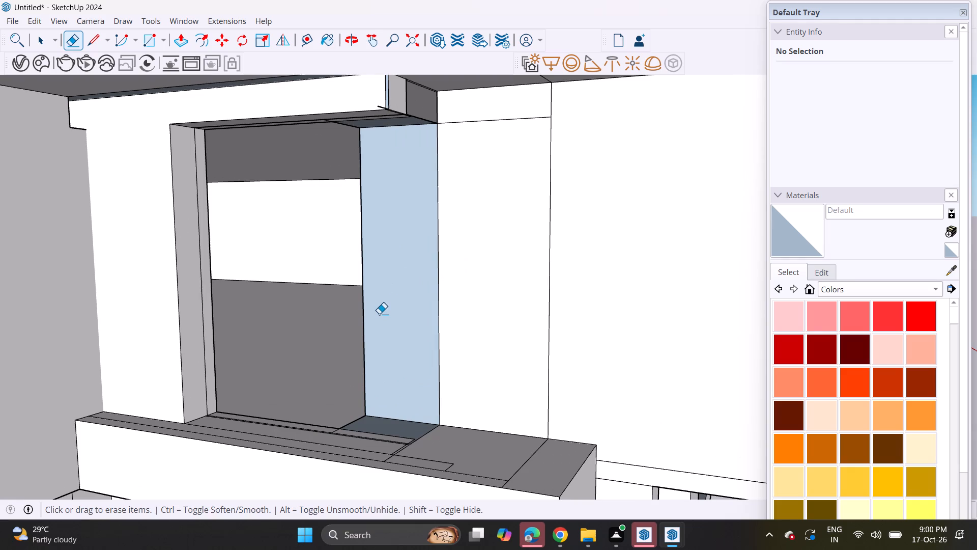
key(space)
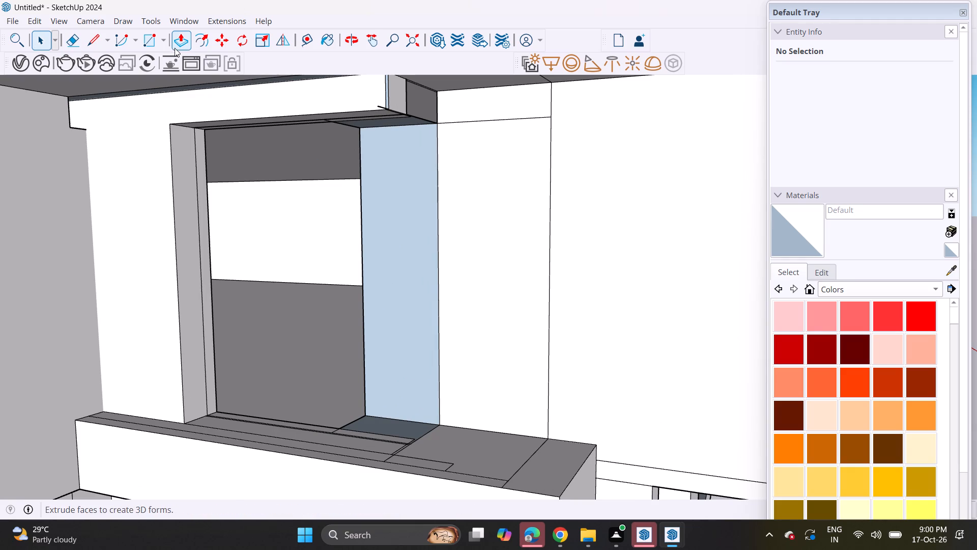
click(175, 48)
click(431, 373)
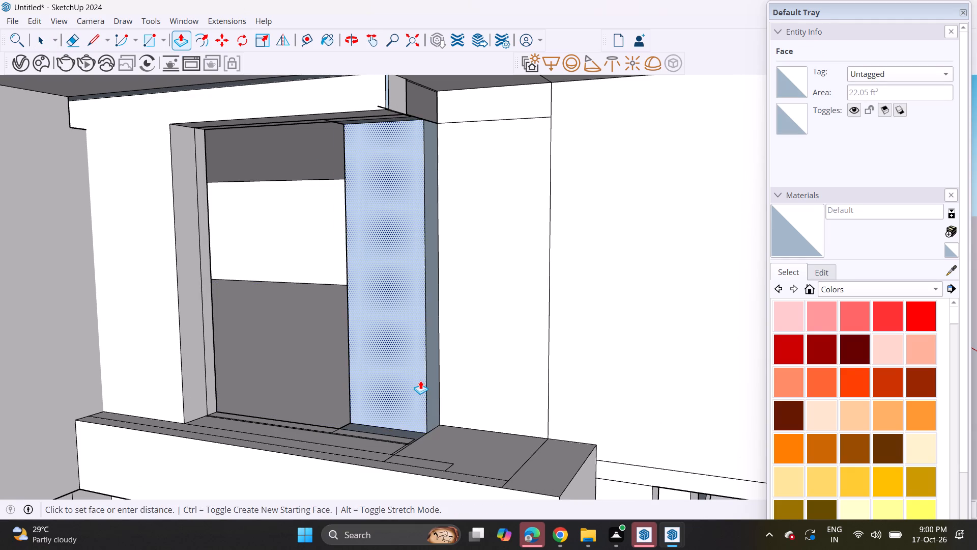
click(422, 370)
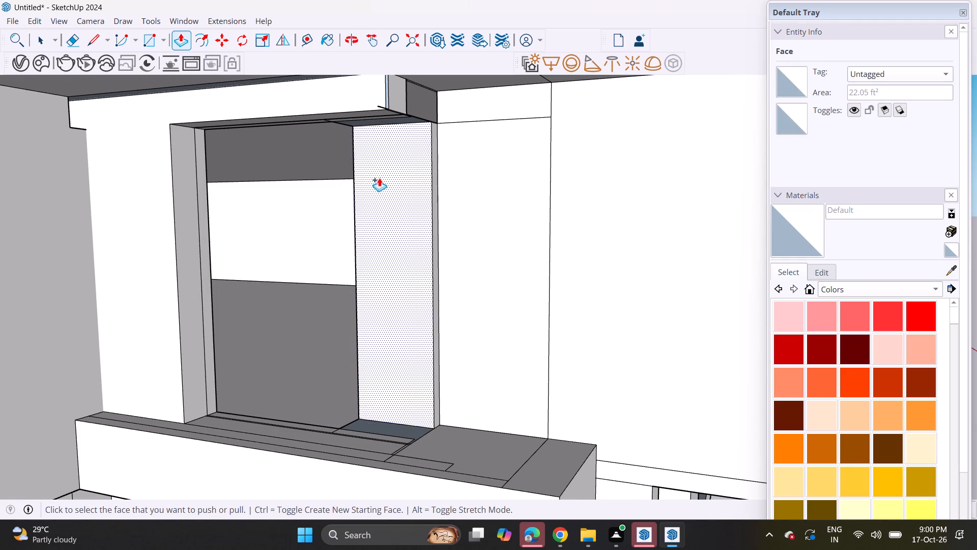
Extend the thin end face of the new wall panel across the upper-floor side opening toward the far jamb.
middle_drag(379, 178, 518, 207)
scroll(444, 319, up, 2)
middle_drag(454, 332, 502, 332)
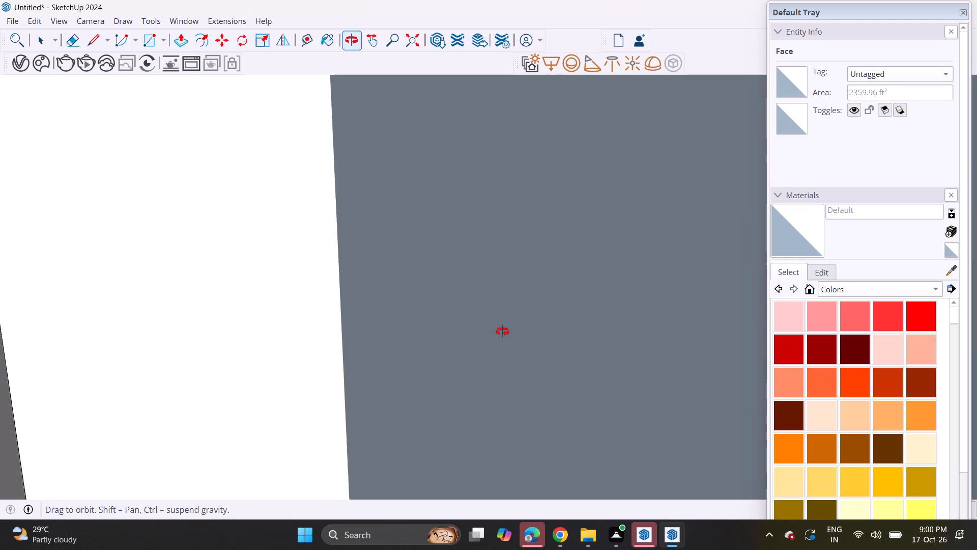
middle_drag(502, 332, 466, 335)
click(568, 387)
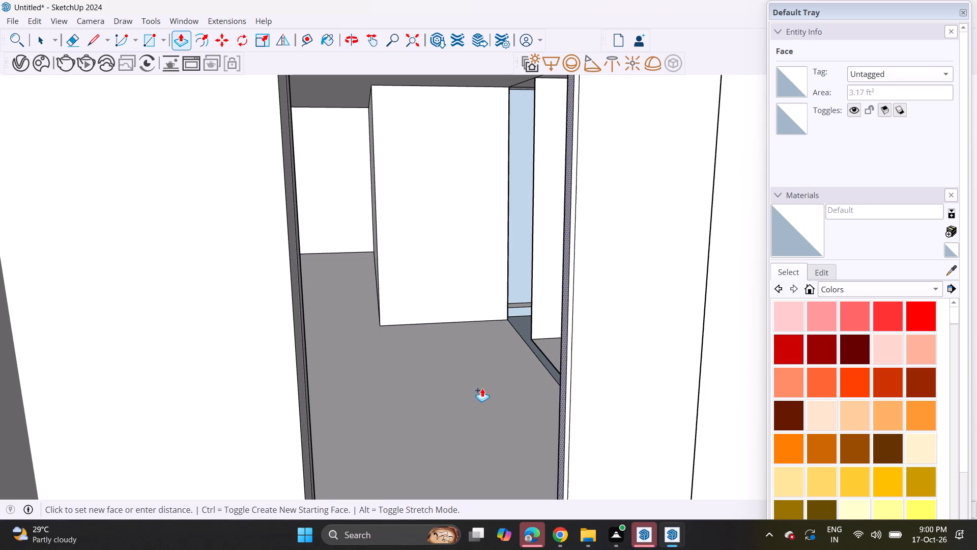
middle_drag(300, 369, 196, 346)
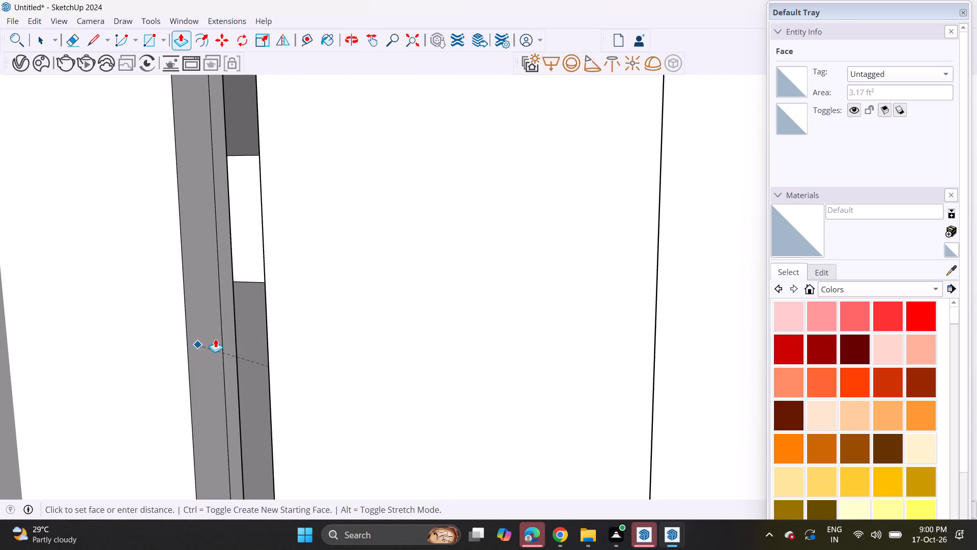
click(228, 334)
Pull the far jamb's inner face across to close the remaining gap behind the upper-floor recess.
middle_drag(296, 343, 189, 325)
scroll(188, 312, down, 5)
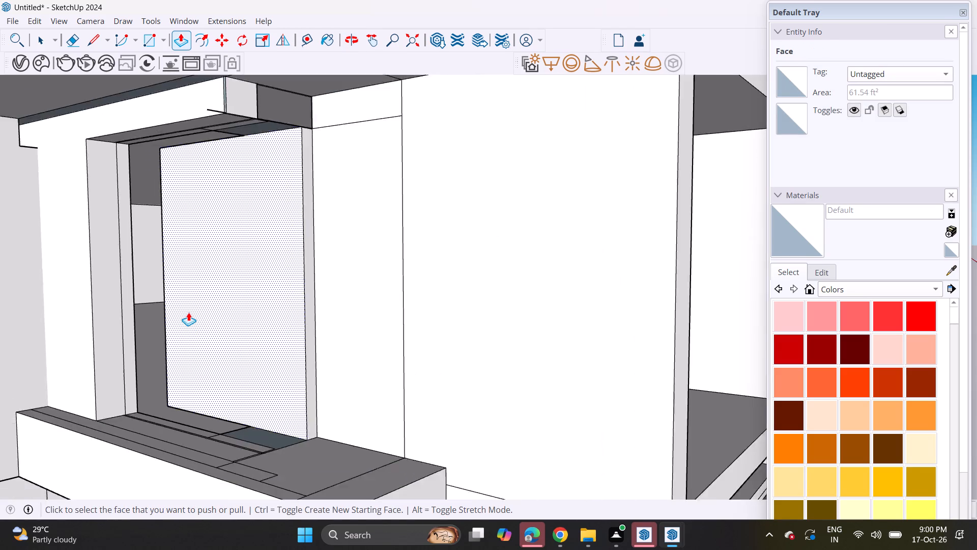
scroll(188, 312, down, 3)
middle_drag(371, 328, 145, 324)
scroll(394, 285, up, 3)
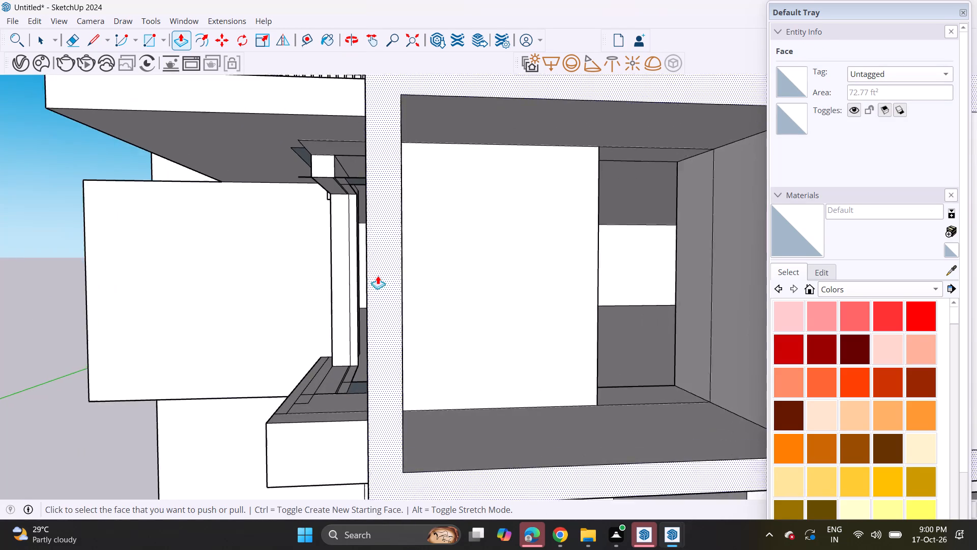
scroll(361, 271, up, 5)
click(325, 321)
scroll(384, 327, down, 3)
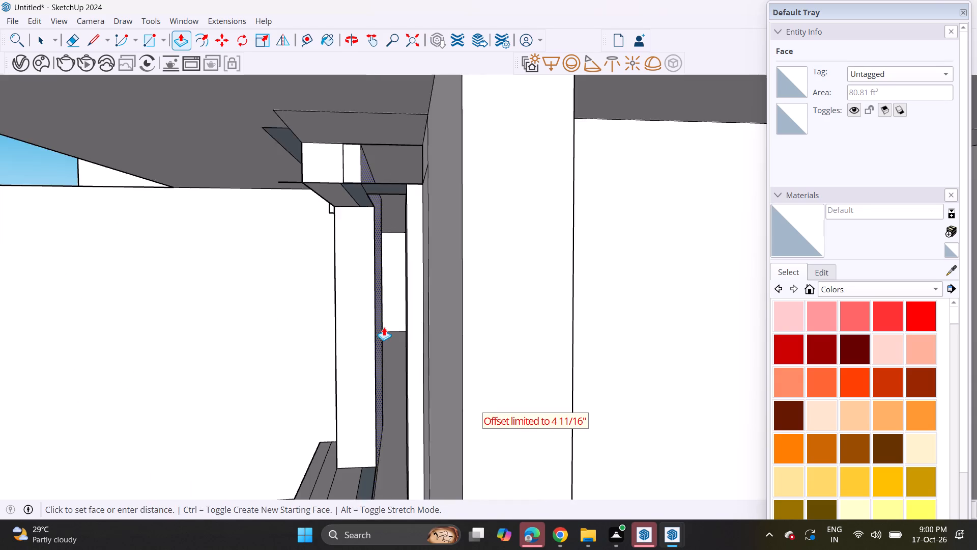
scroll(384, 327, down, 3)
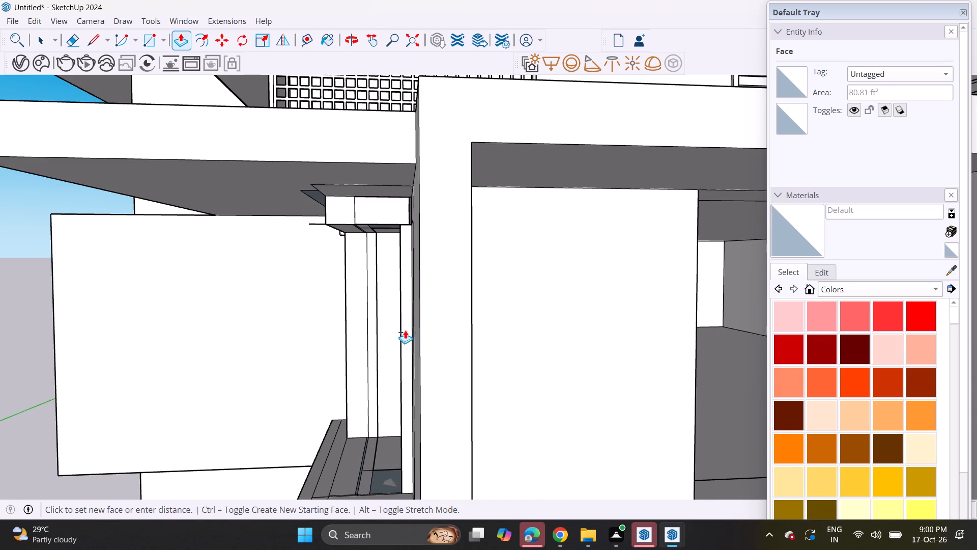
click(427, 361)
Erase the leftover vertical seam lines on the wall at the far end of the upper-floor recess.
scroll(380, 403, down, 3)
middle_drag(376, 438, 385, 380)
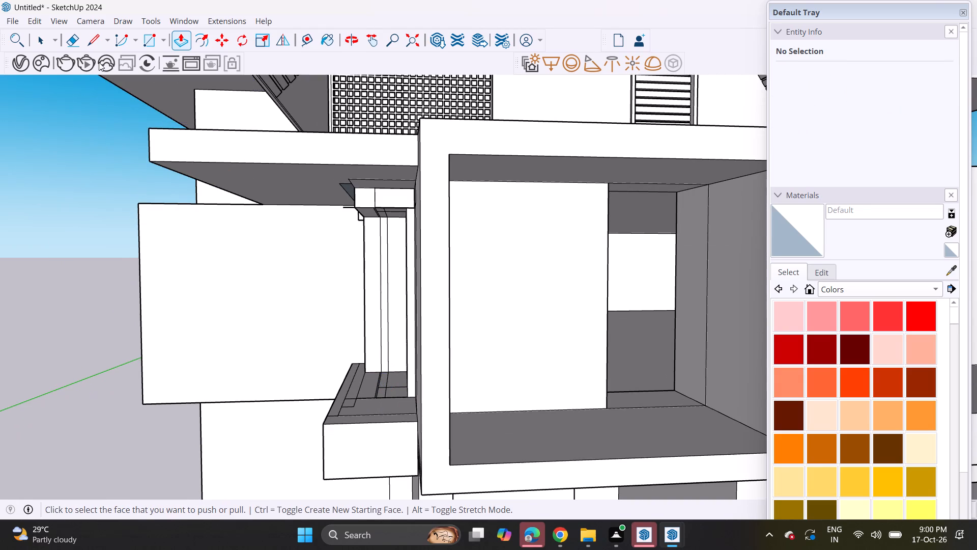
click(75, 44)
middle_drag(416, 362, 456, 402)
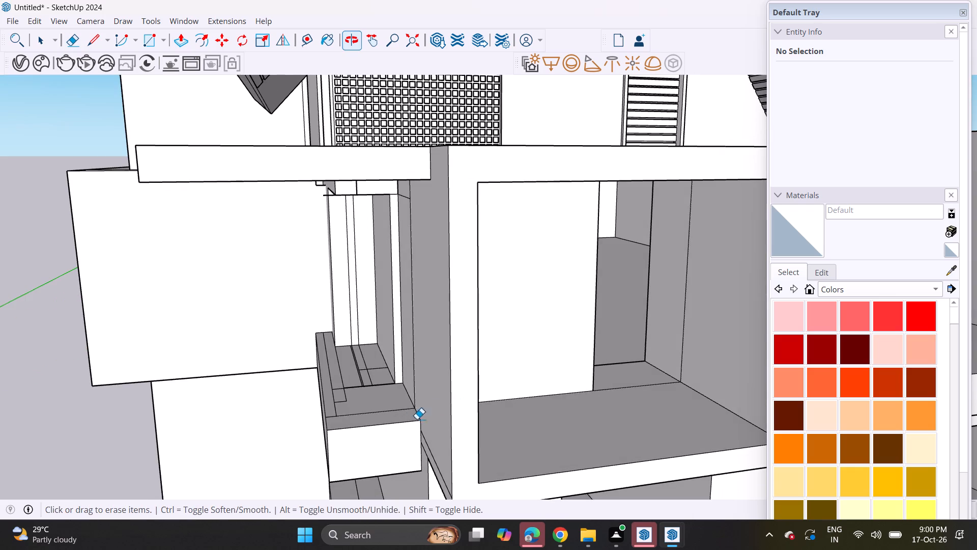
drag(340, 309, 369, 318)
Erase the stray edges on the floor of the upper-floor recess and the adjoining ledge top.
scroll(373, 356, up, 4)
drag(357, 375, 360, 389)
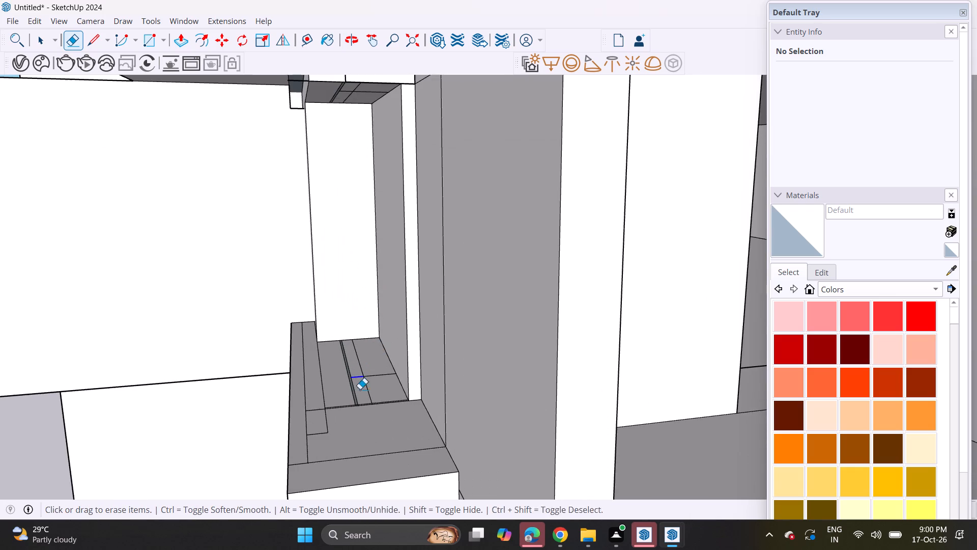
drag(360, 389, 363, 406)
drag(366, 365, 375, 394)
drag(378, 382, 378, 406)
drag(375, 394, 375, 400)
drag(375, 389, 366, 397)
drag(366, 397, 349, 408)
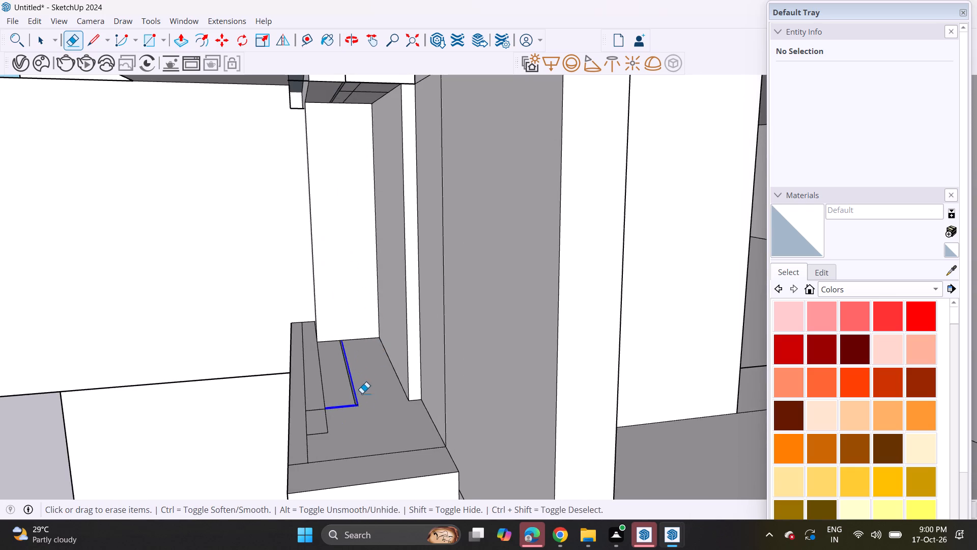
drag(370, 384, 355, 408)
drag(346, 394, 343, 417)
drag(320, 404, 323, 419)
drag(315, 401, 328, 440)
drag(329, 421, 329, 443)
drag(332, 397, 334, 416)
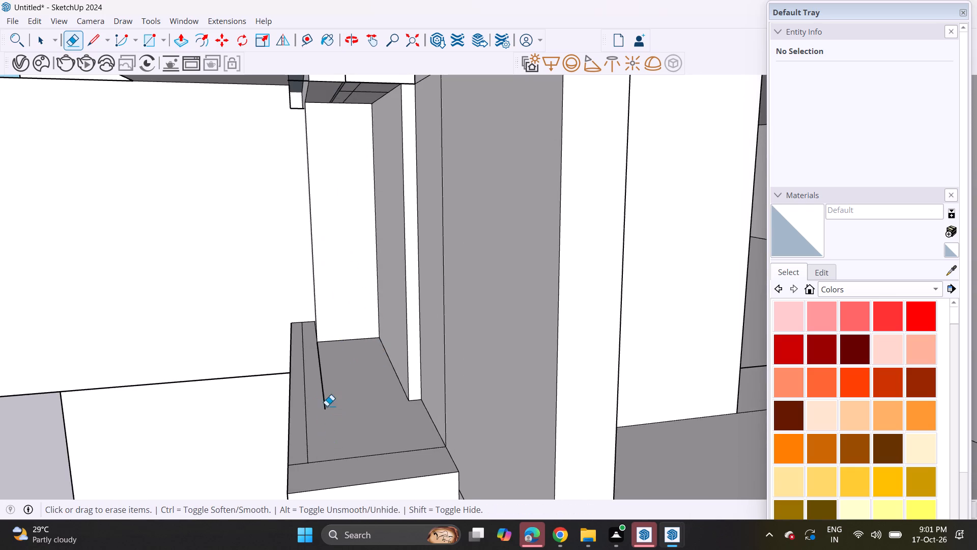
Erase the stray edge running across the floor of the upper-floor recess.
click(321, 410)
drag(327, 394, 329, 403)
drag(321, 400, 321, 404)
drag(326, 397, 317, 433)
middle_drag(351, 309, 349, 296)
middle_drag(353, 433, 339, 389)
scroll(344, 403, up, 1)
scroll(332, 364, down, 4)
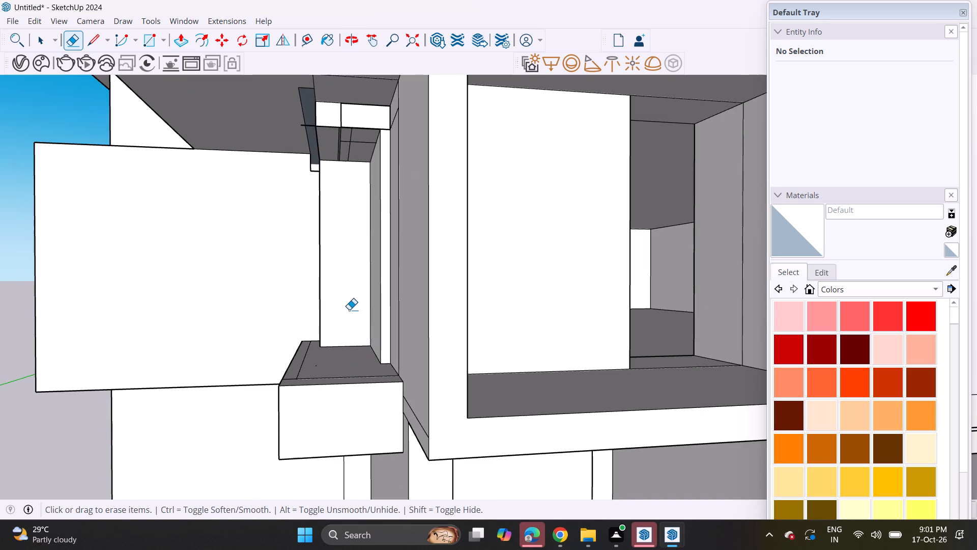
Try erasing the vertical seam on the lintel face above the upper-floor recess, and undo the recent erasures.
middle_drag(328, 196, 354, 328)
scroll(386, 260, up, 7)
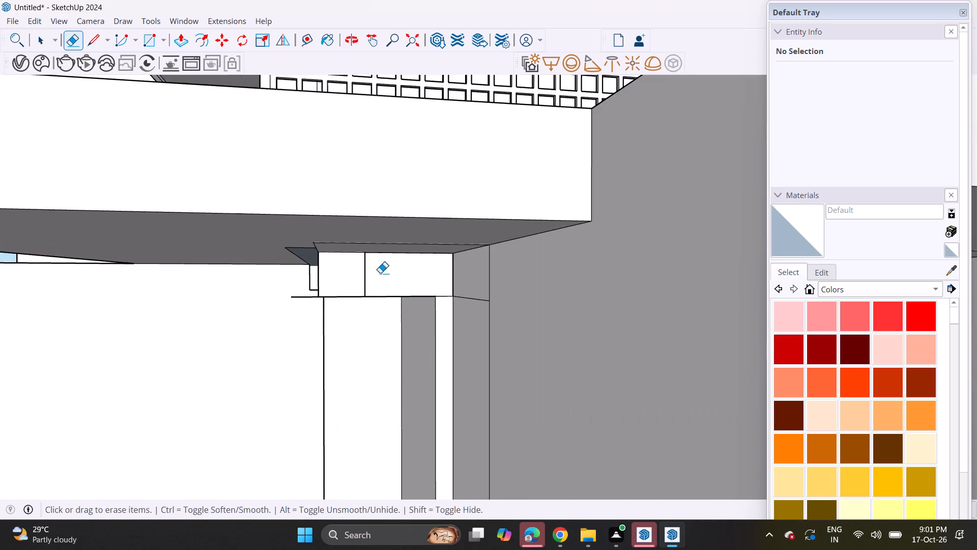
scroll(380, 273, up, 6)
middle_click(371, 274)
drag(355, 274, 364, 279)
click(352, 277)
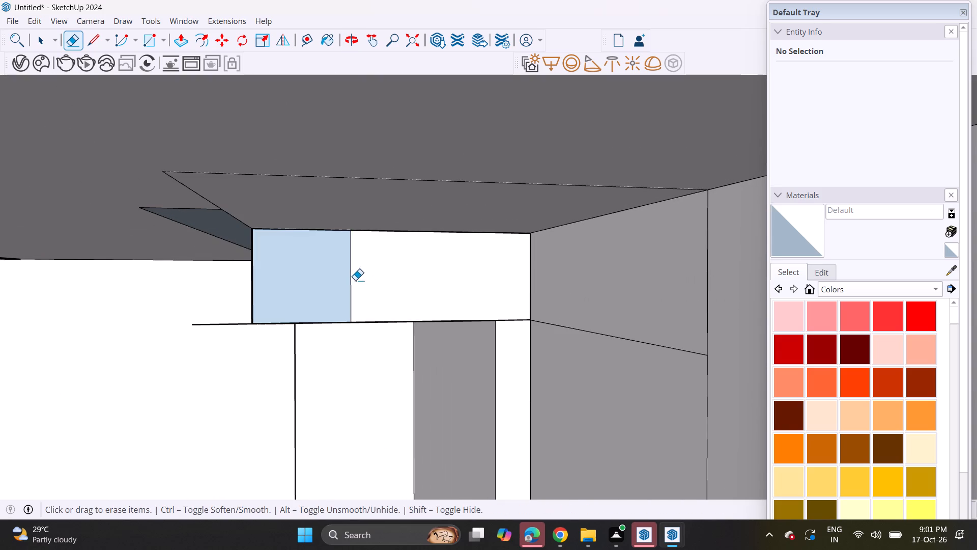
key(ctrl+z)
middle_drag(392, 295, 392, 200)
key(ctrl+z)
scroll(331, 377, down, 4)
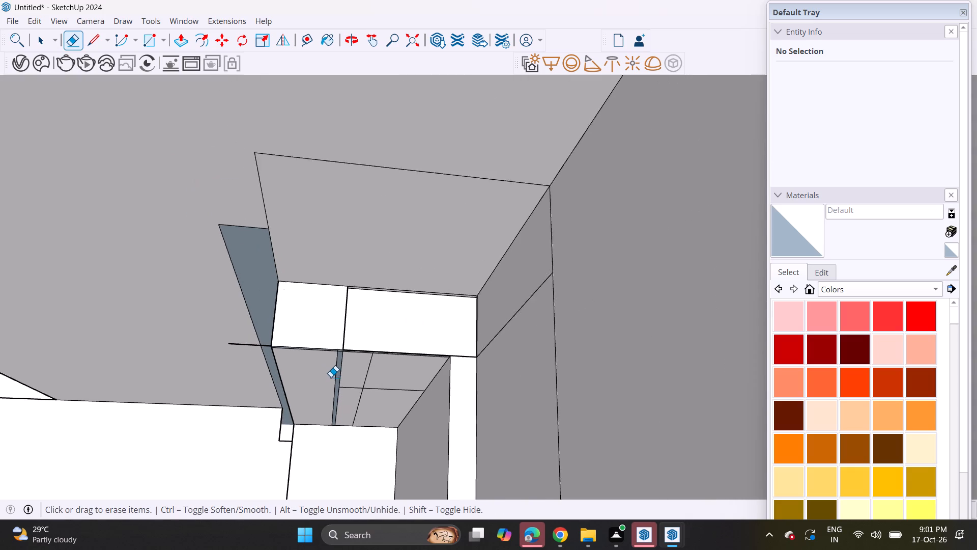
Erase the leftover edges and narrow strip outlines on the ceiling of the upper-floor recess.
drag(331, 377, 384, 393)
drag(360, 386, 358, 402)
drag(351, 399, 345, 408)
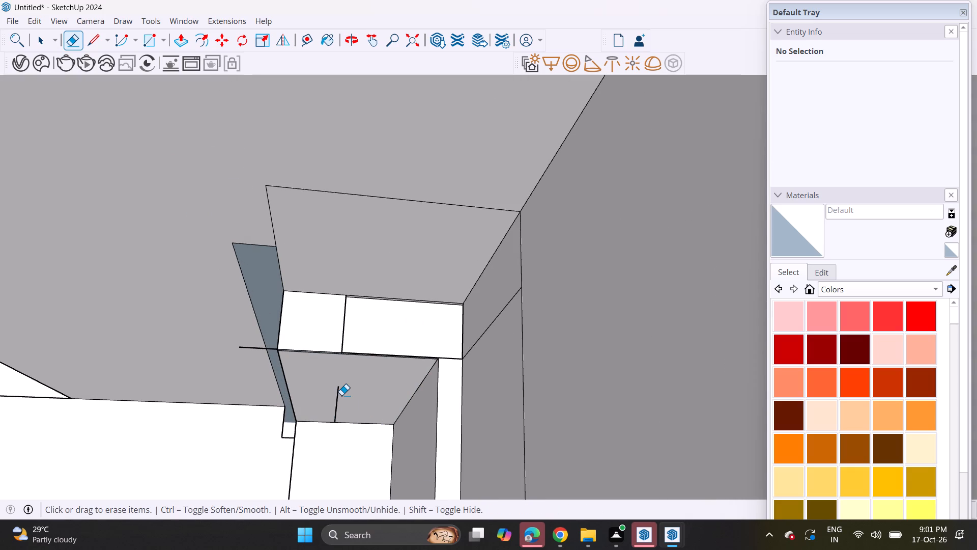
click(341, 395)
drag(341, 395, 334, 411)
drag(335, 399, 334, 415)
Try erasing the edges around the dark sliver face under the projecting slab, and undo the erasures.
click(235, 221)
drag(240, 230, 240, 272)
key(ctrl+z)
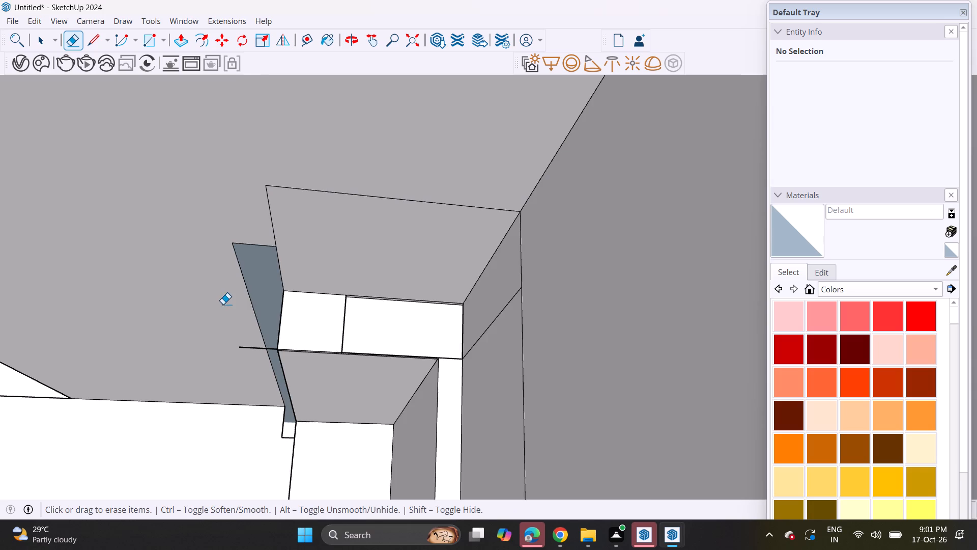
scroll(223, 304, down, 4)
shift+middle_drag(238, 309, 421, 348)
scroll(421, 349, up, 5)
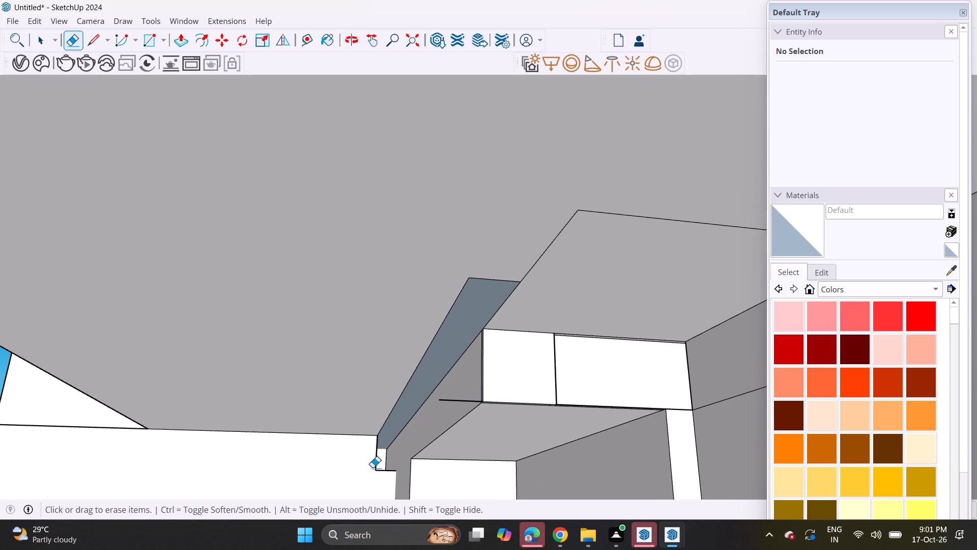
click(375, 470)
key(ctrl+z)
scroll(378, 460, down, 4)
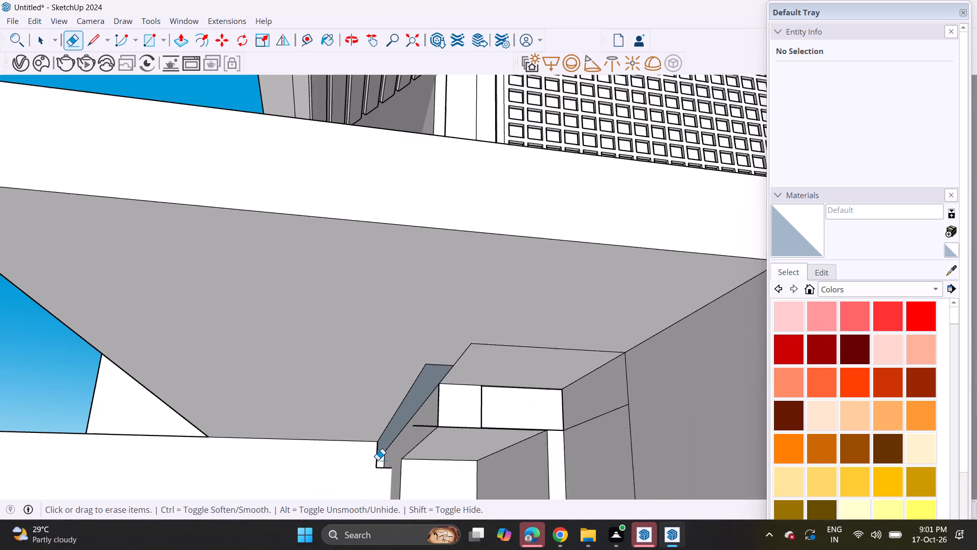
Push/Pull the dark sliver face beside the lintel flush with the underside of the projecting slab.
click(177, 45)
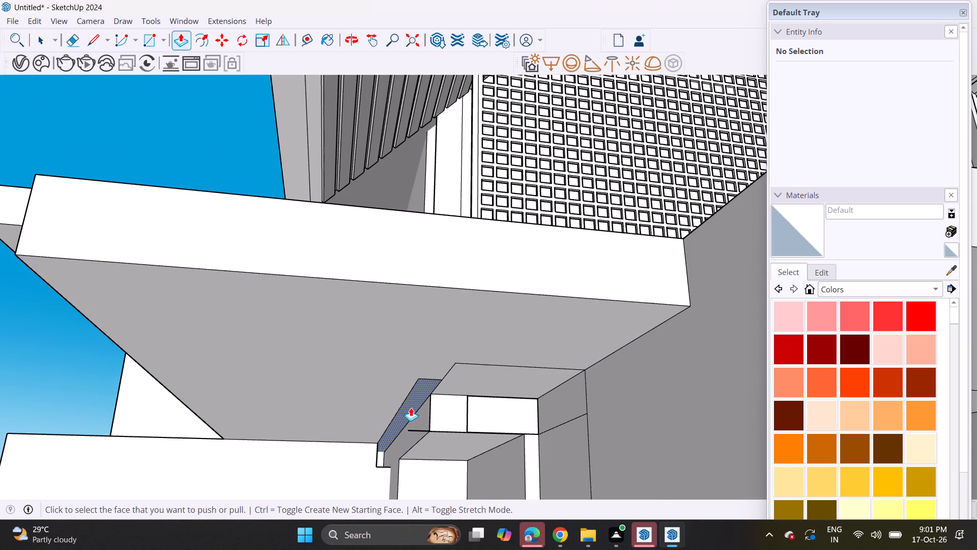
click(412, 405)
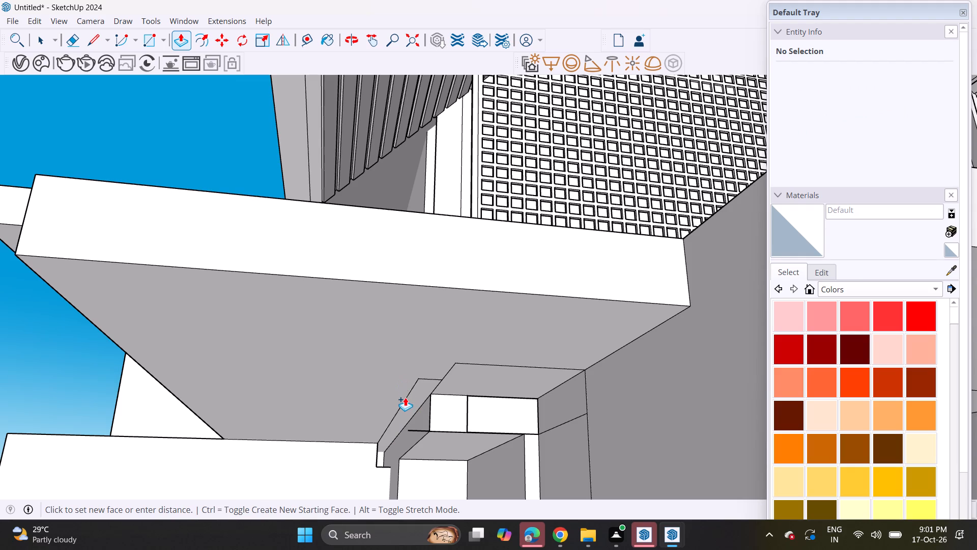
click(405, 397)
Erase the leftover outlines on the projecting slab's underside and the vertical seam on the lintel's front face.
click(76, 36)
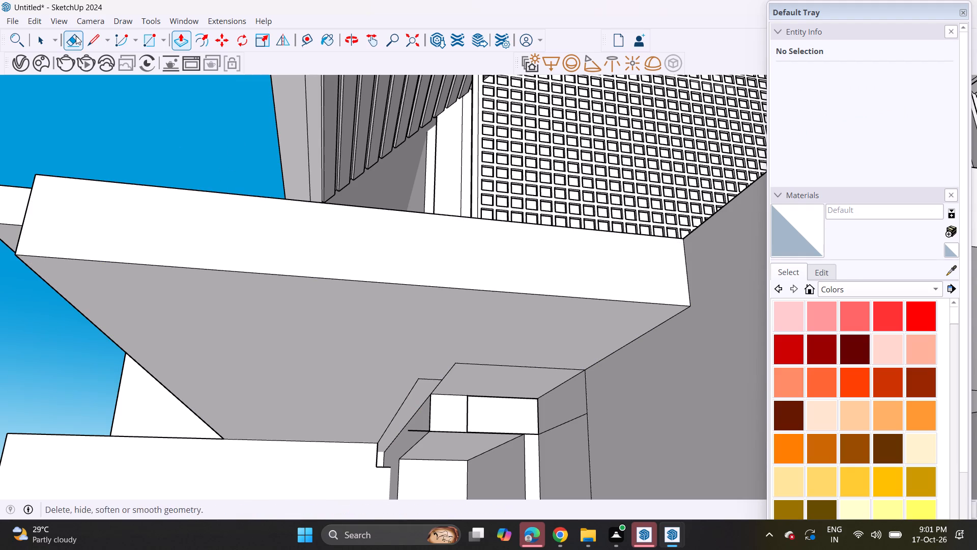
drag(469, 362, 470, 375)
drag(469, 363, 427, 383)
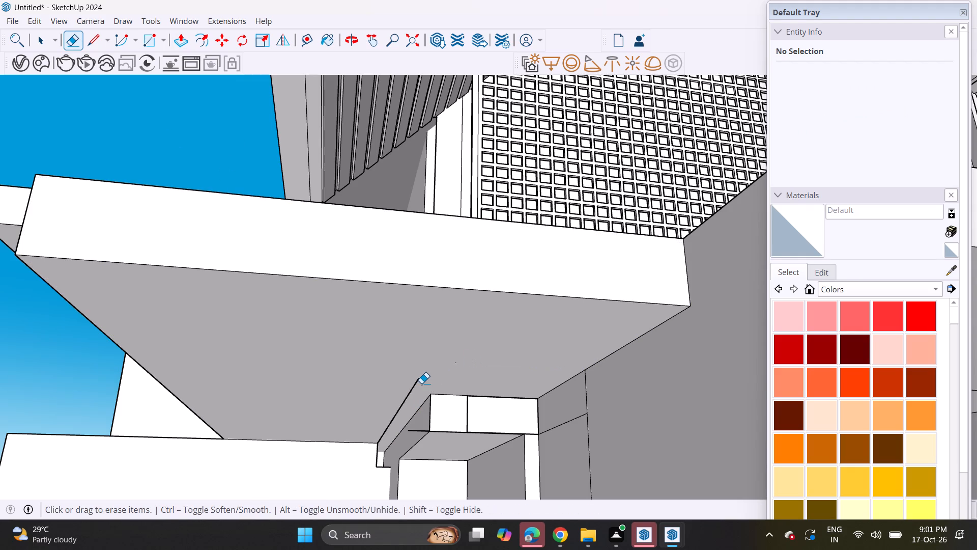
click(421, 383)
drag(421, 383, 346, 387)
click(464, 405)
click(468, 411)
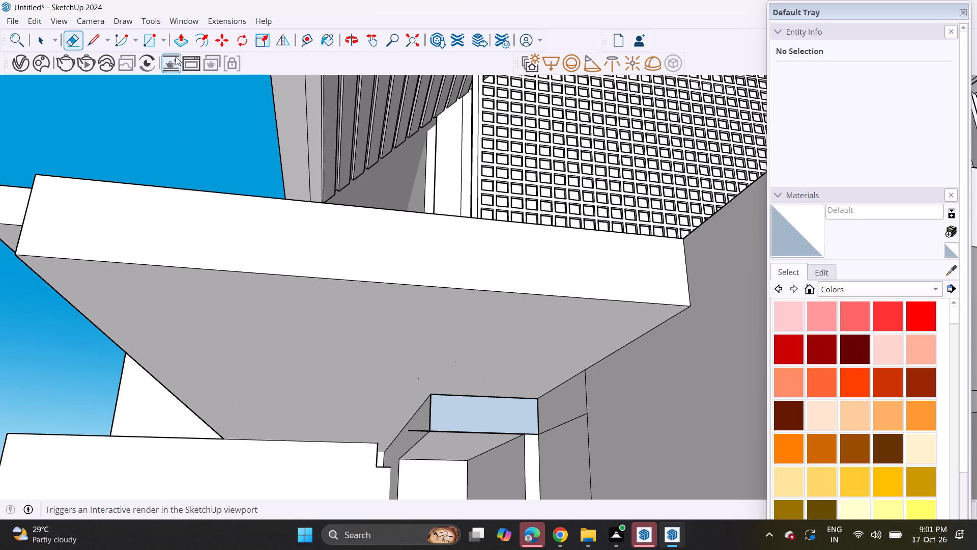
Push/Pull the lintel's front face slightly above the upper-floor recess.
click(176, 39)
click(486, 425)
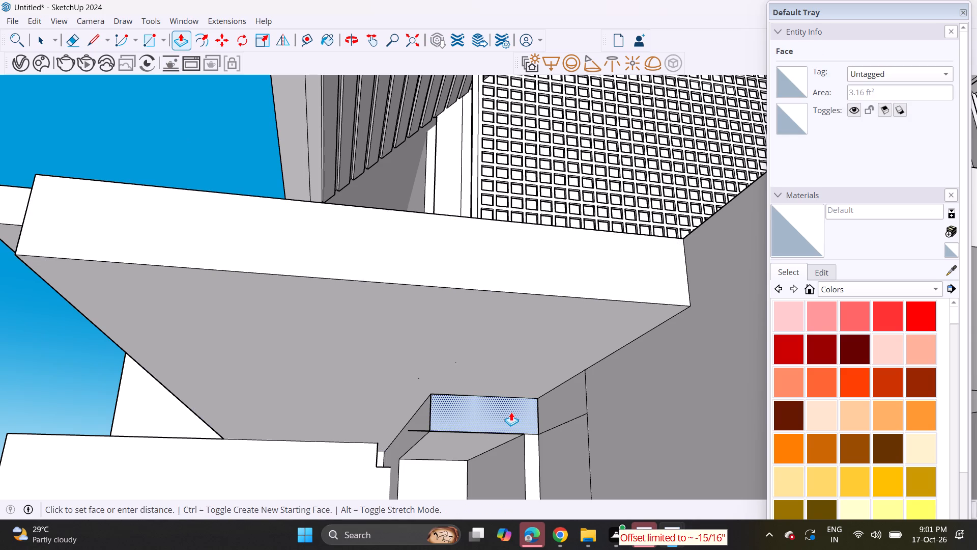
click(484, 431)
Erase the stray edge on the upper-floor recess floor and the seam lines along the adjoining ledge top.
middle_drag(547, 441, 472, 444)
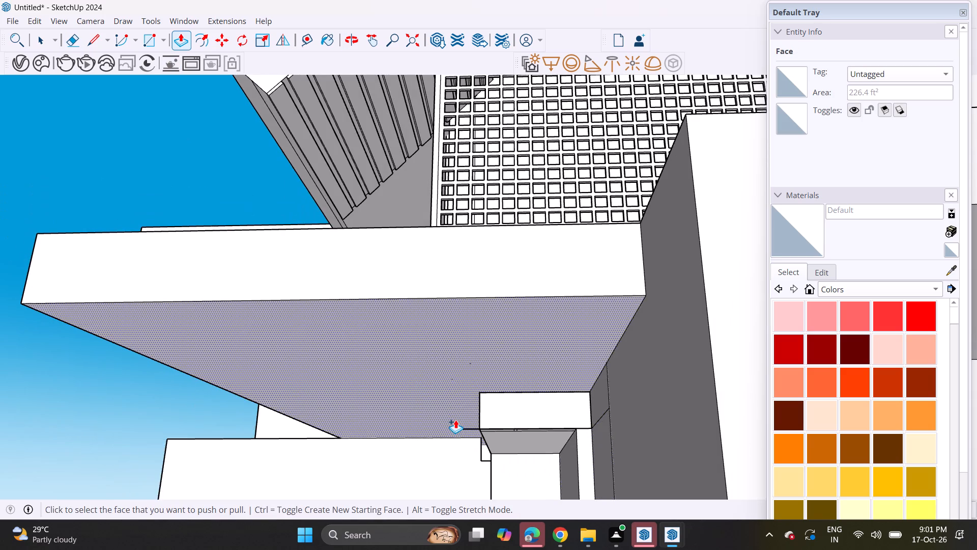
scroll(455, 420, down, 7)
scroll(516, 451, down, 3)
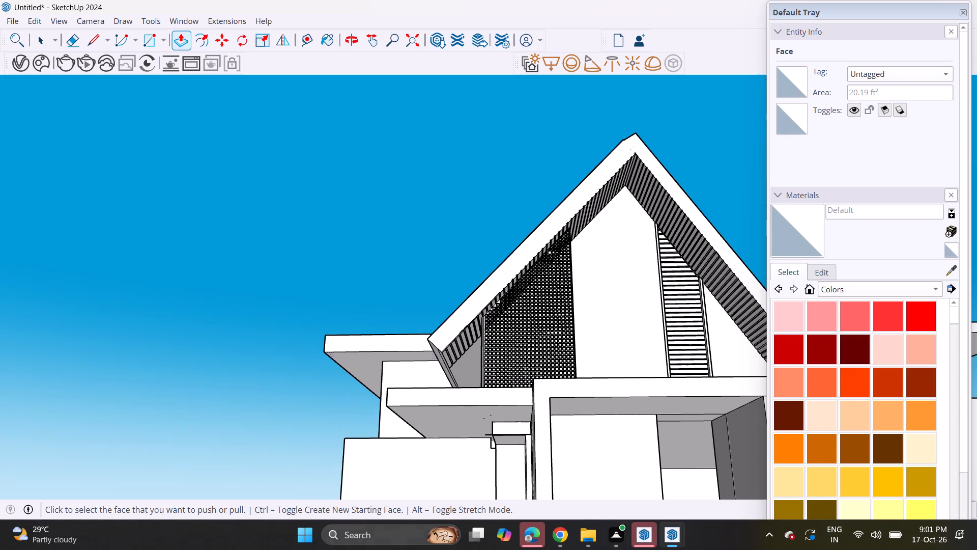
shift+middle_drag(570, 448, 478, 264)
shift+scroll(549, 395, up, 1)
scroll(478, 264, down, 2)
middle_drag(482, 284, 490, 459)
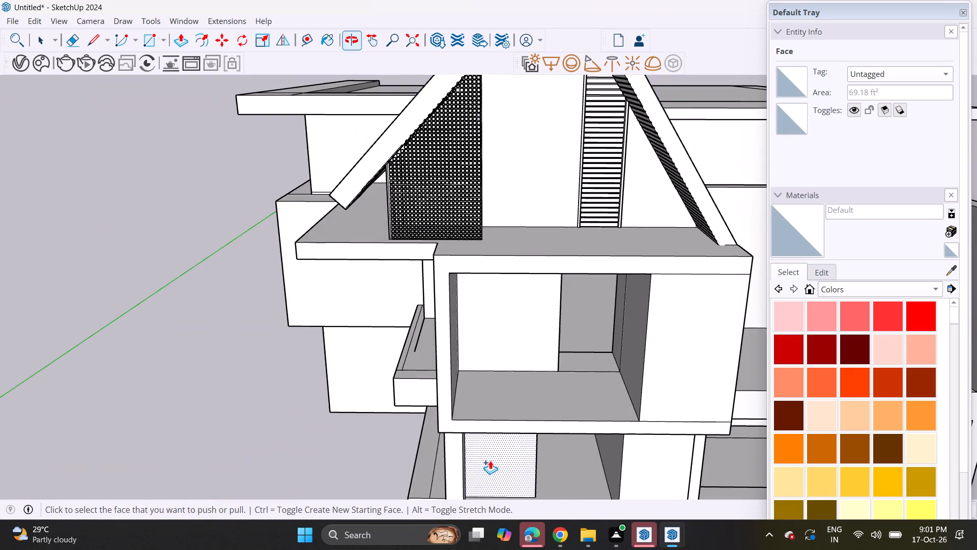
scroll(521, 388, down, 3)
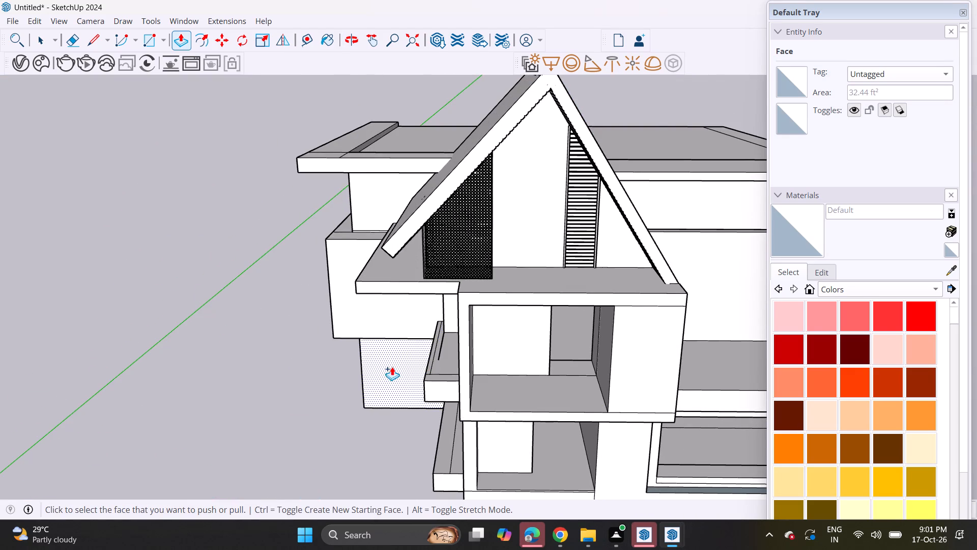
scroll(382, 367, up, 4)
scroll(408, 334, up, 2)
click(69, 48)
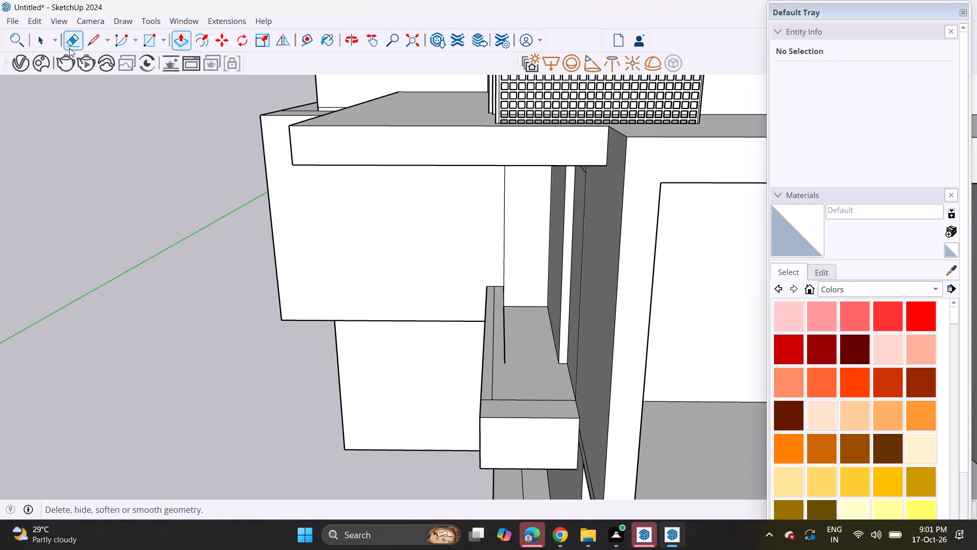
click(506, 343)
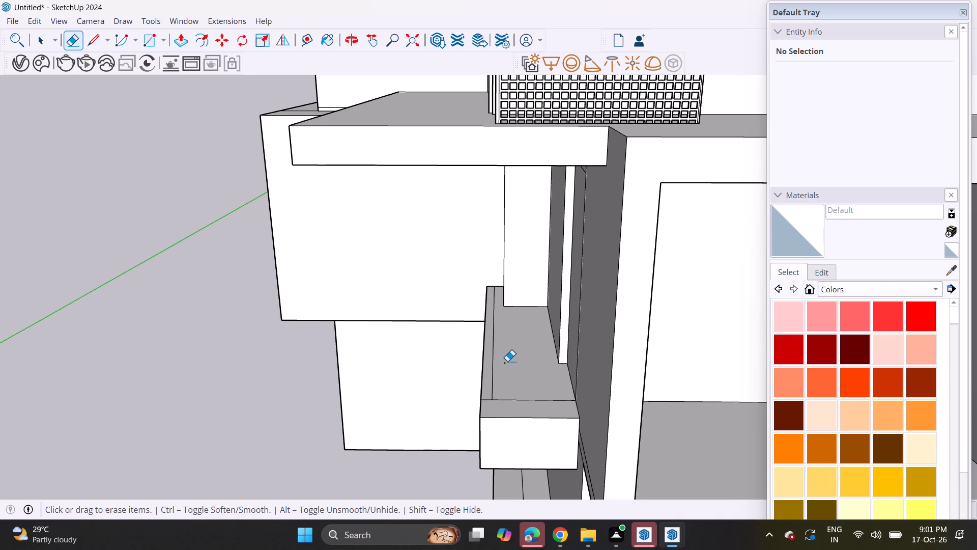
click(507, 361)
drag(495, 390, 490, 401)
click(491, 400)
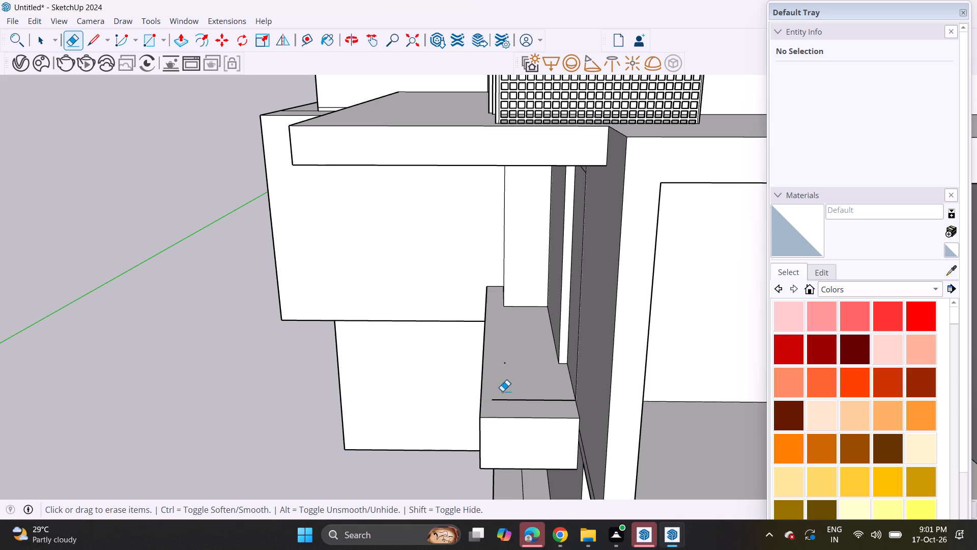
click(506, 399)
Examine the front and side facades around the cleaned-up corner recess and projecting slab.
middle_drag(505, 400, 466, 304)
scroll(449, 218, down, 8)
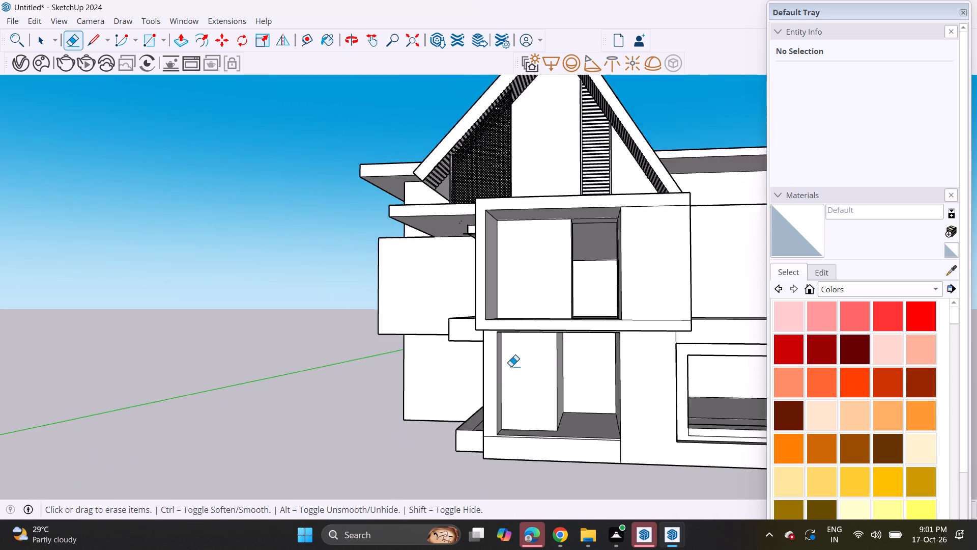
shift+middle_drag(510, 386, 318, 302)
middle_drag(376, 302, 441, 297)
middle_drag(276, 311, 358, 413)
middle_drag(358, 414, 368, 383)
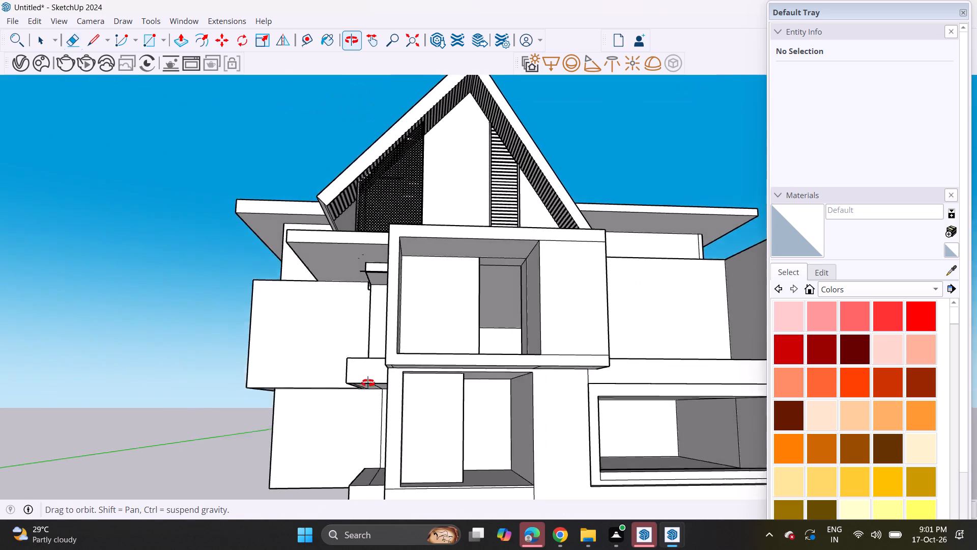
middle_drag(368, 383, 375, 404)
click(377, 411)
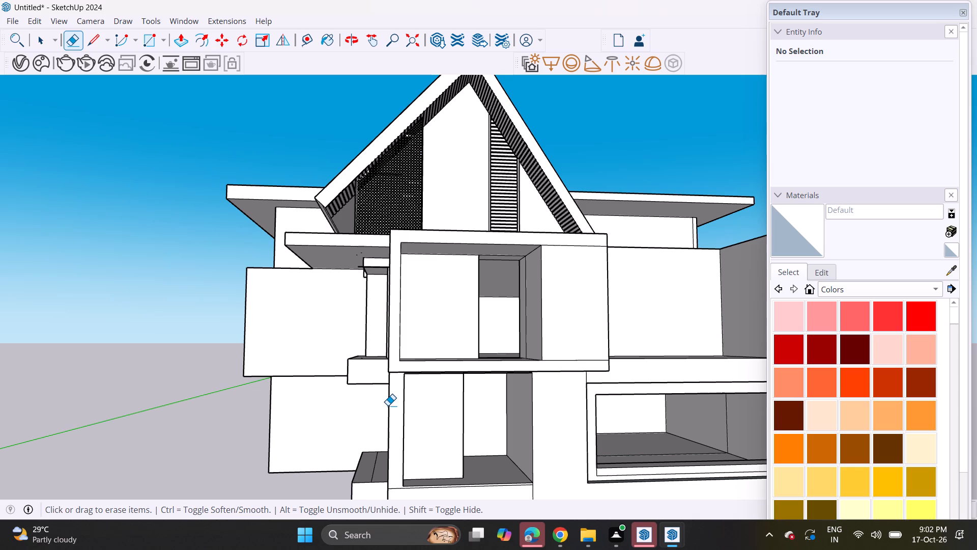
scroll(506, 404, down, 5)
middle_drag(562, 459, 579, 445)
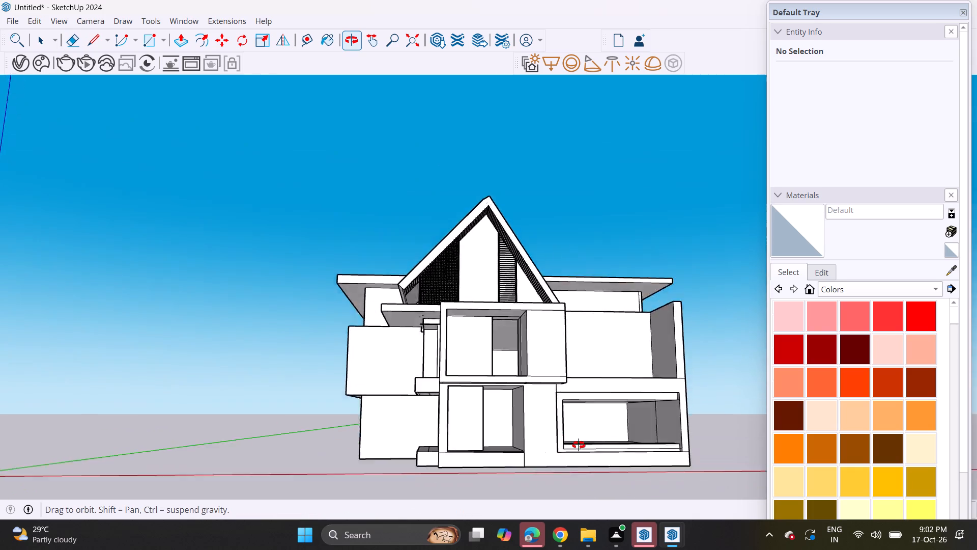
middle_drag(579, 445, 670, 499)
scroll(375, 298, up, 5)
middle_drag(377, 341, 264, 276)
scroll(272, 283, up, 1)
scroll(322, 338, down, 2)
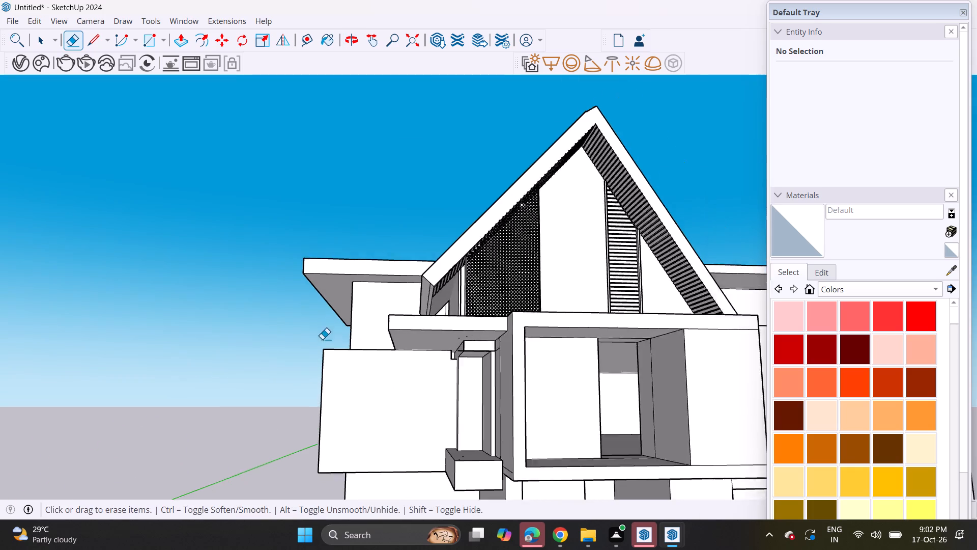
scroll(322, 339, down, 3)
middle_drag(504, 477, 422, 361)
middle_drag(422, 360, 420, 431)
middle_drag(426, 412, 436, 393)
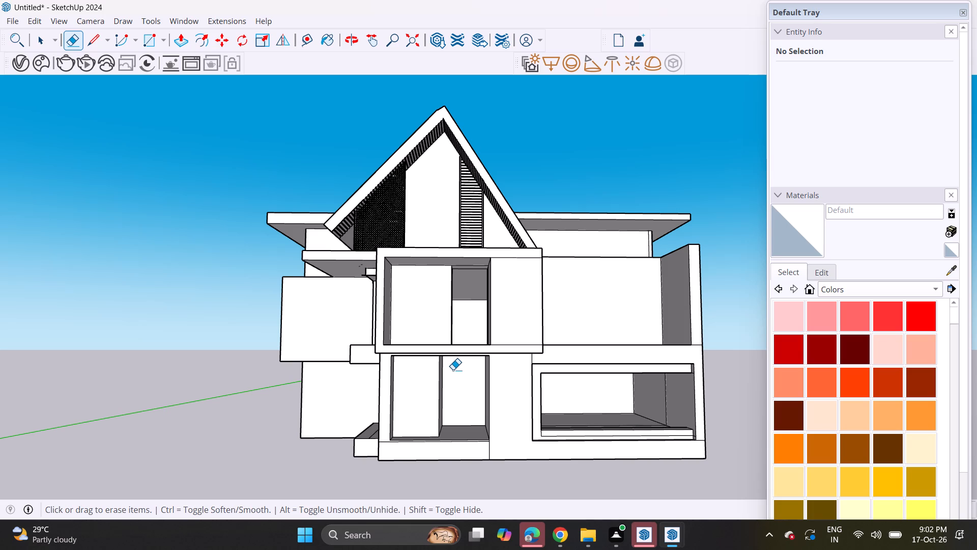
Make three evenly spaced copies of the narrow vertical strip along the top-floor wall beneath the flat roof, starting from its outer end.
middle_drag(600, 258, 564, 284)
scroll(789, 180, up, 18)
middle_drag(665, 249, 659, 294)
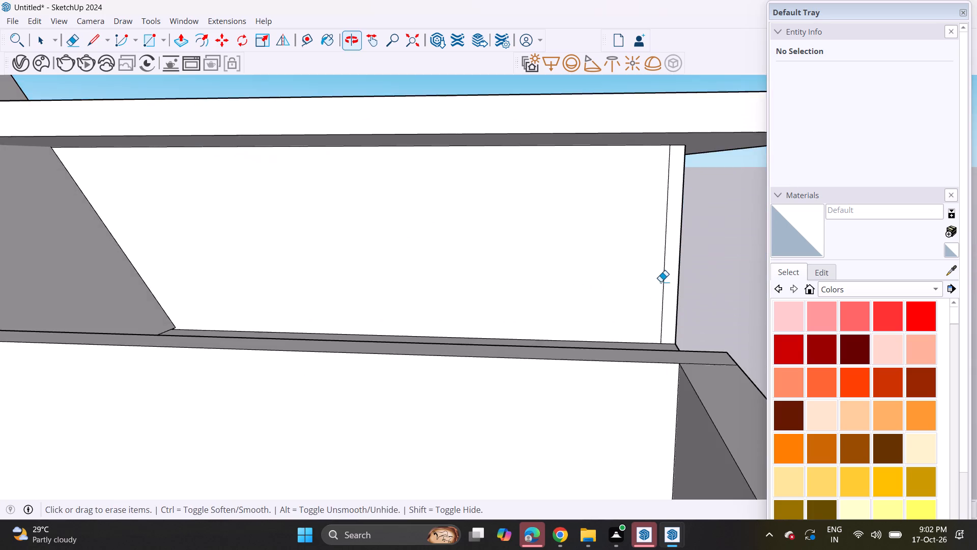
scroll(666, 283, up, 4)
key(space)
double_click(672, 327)
key(m)
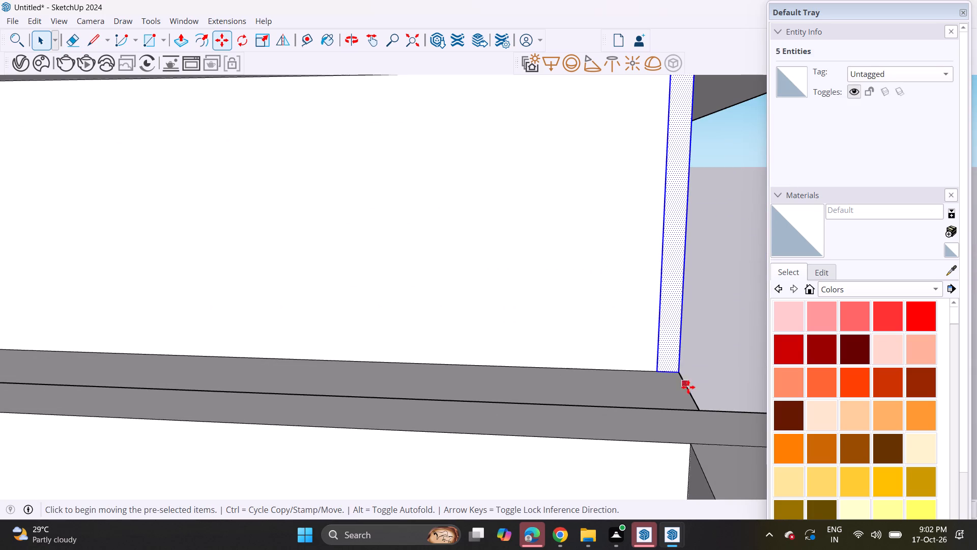
click(679, 373)
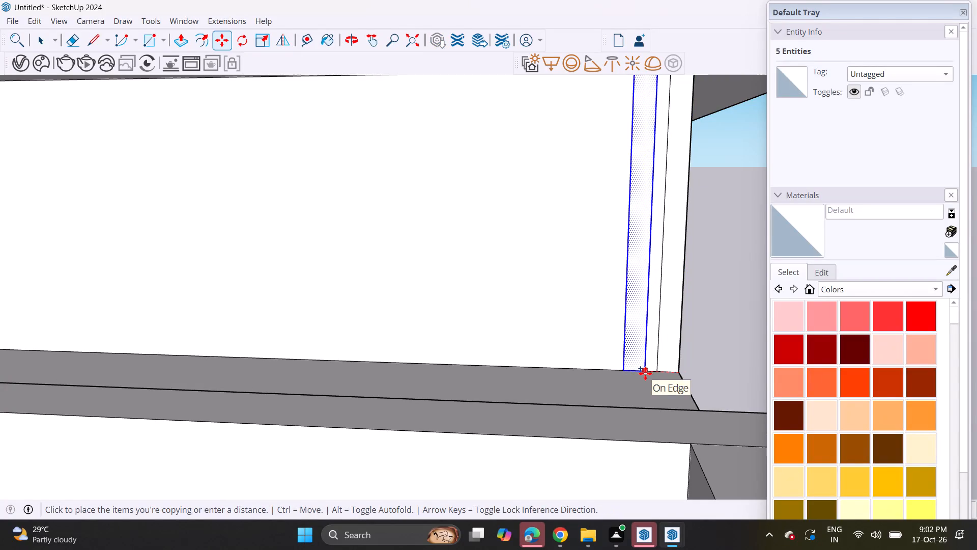
click(645, 373)
click(653, 369)
click(626, 368)
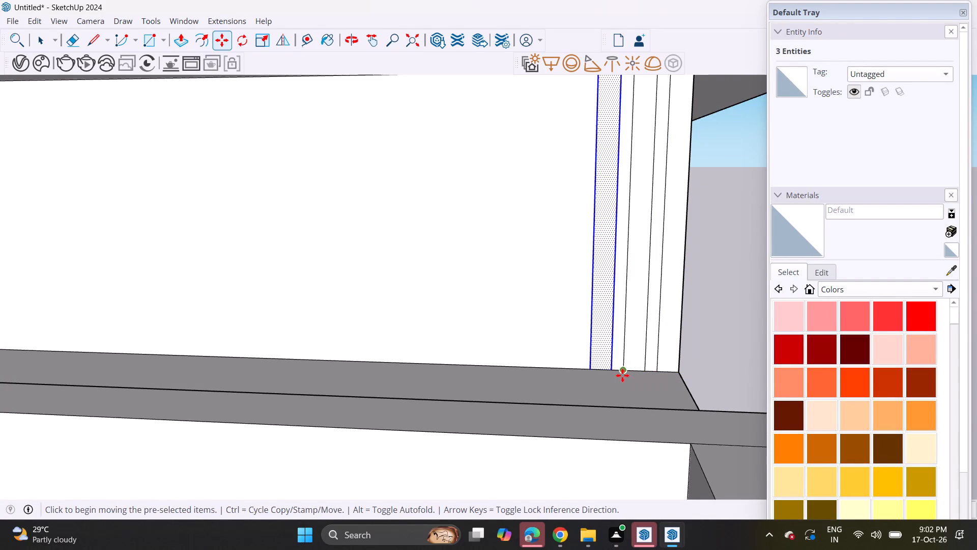
click(625, 369)
click(593, 371)
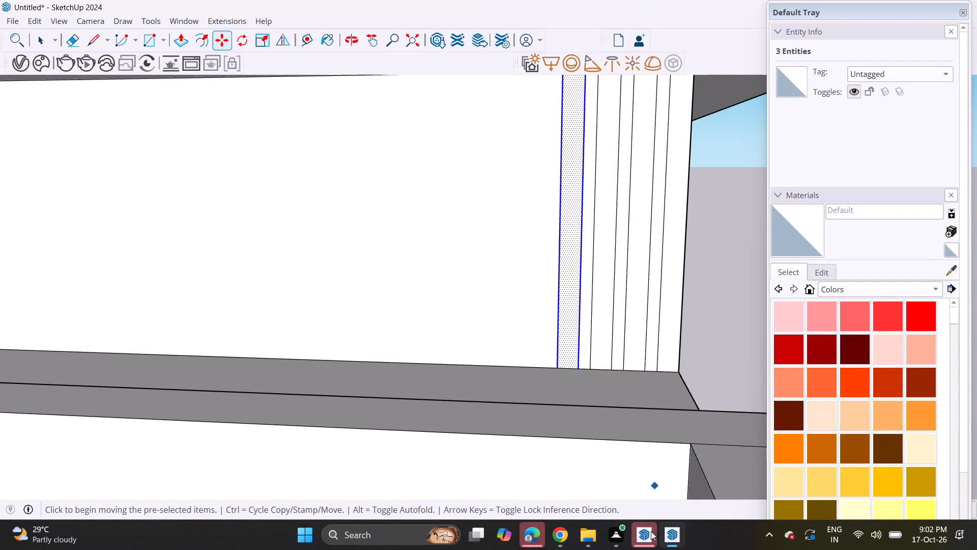
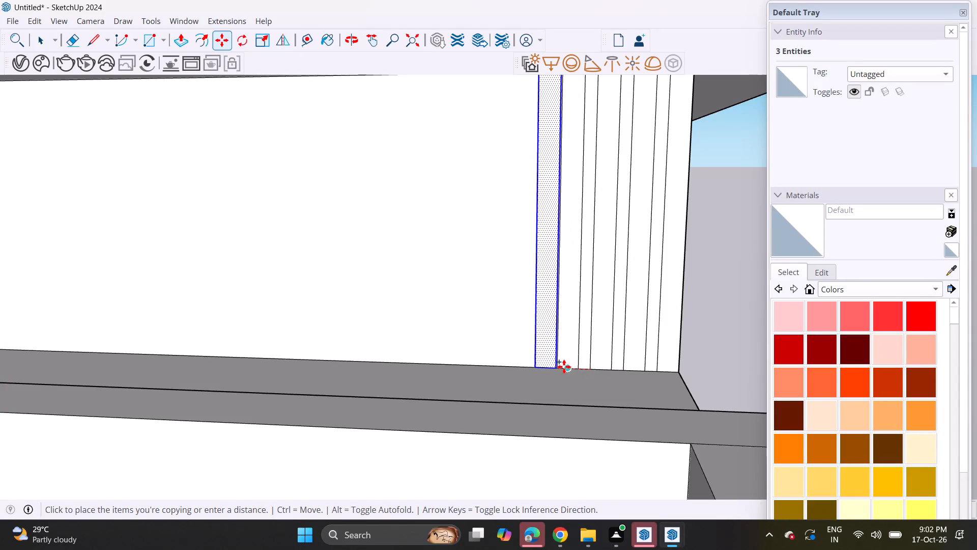
Place seven more evenly spaced copies of the vertical strip along the top-floor wall, continuing from the previous copies toward the pitched roof.
click(560, 367)
click(560, 367)
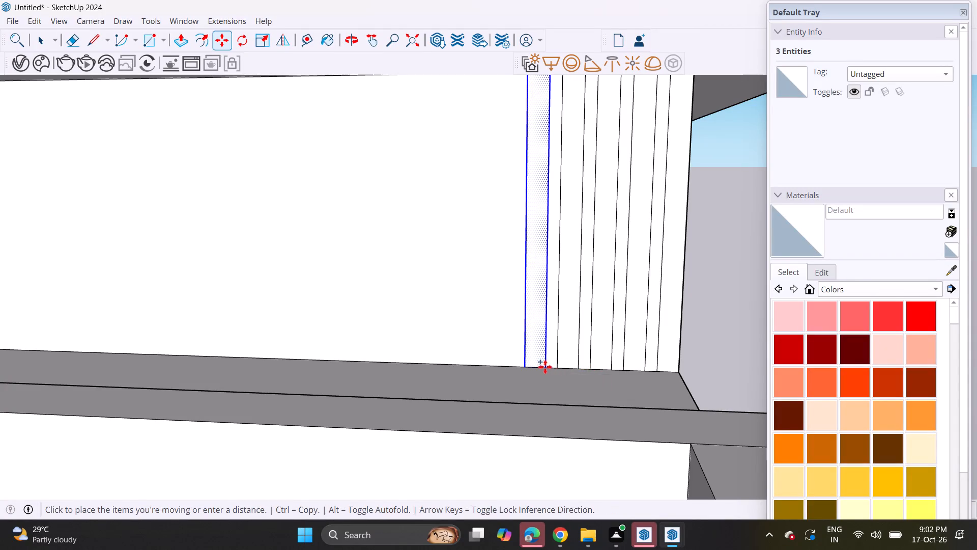
click(527, 367)
click(525, 369)
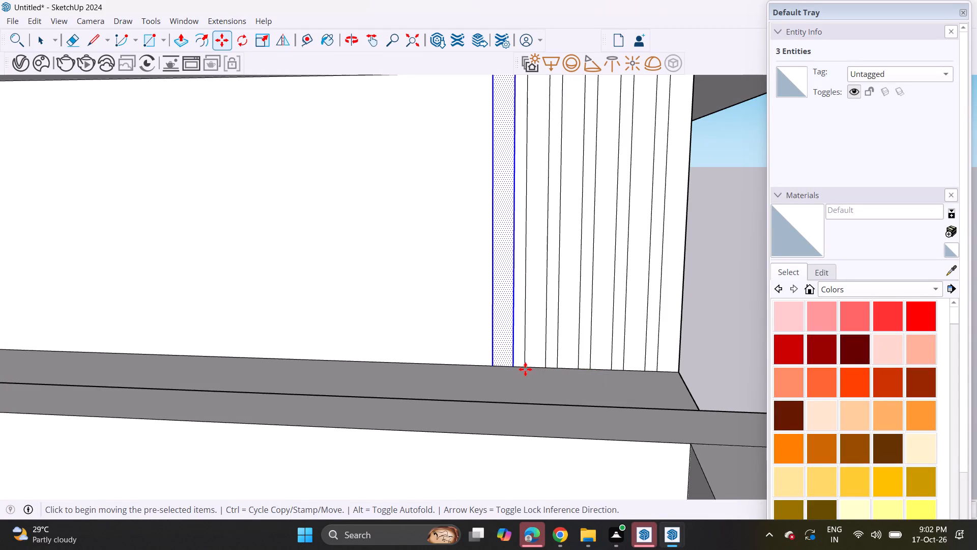
click(498, 364)
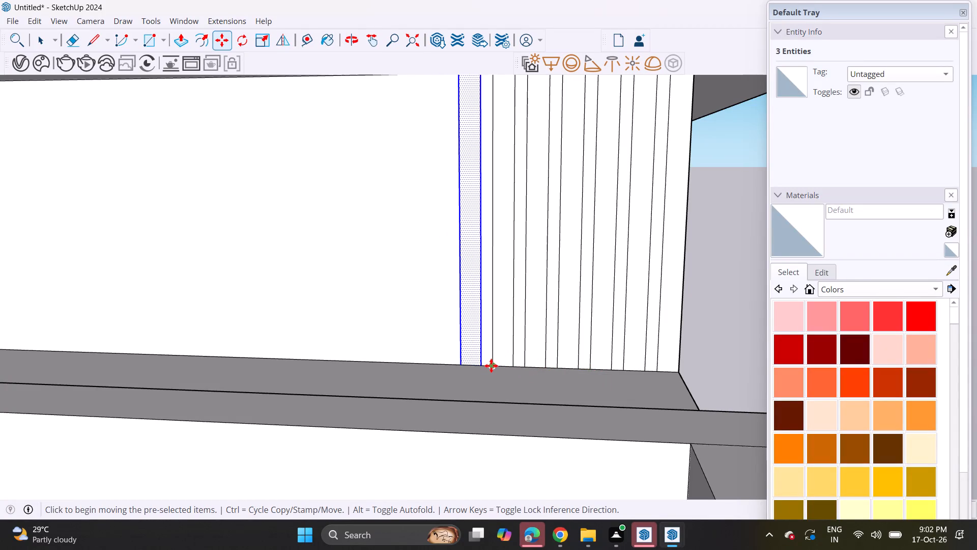
click(491, 366)
click(461, 366)
click(460, 366)
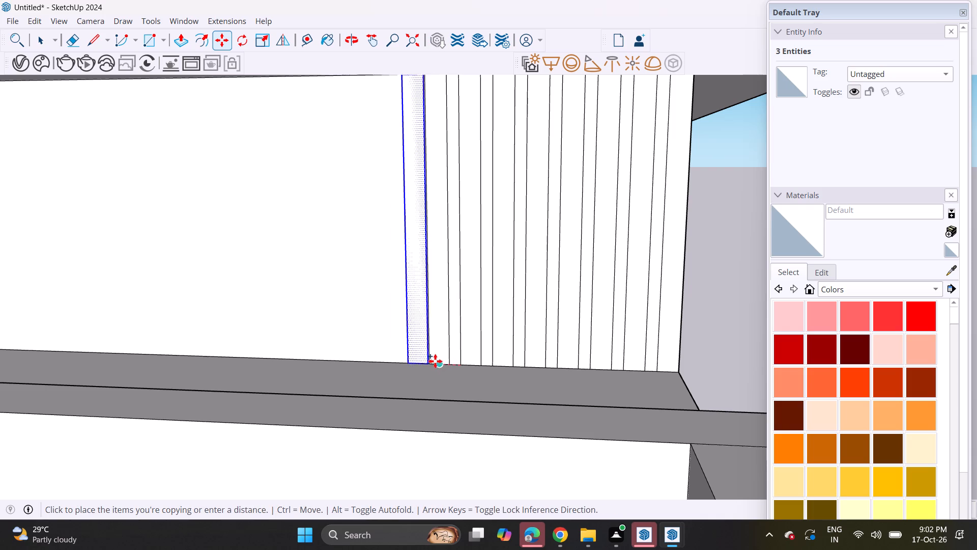
click(434, 361)
click(432, 360)
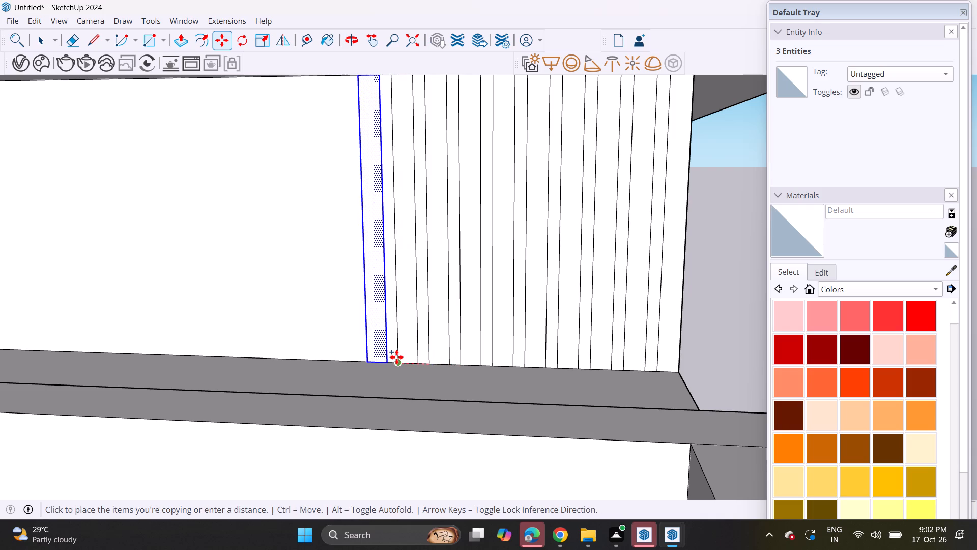
click(396, 357)
click(399, 361)
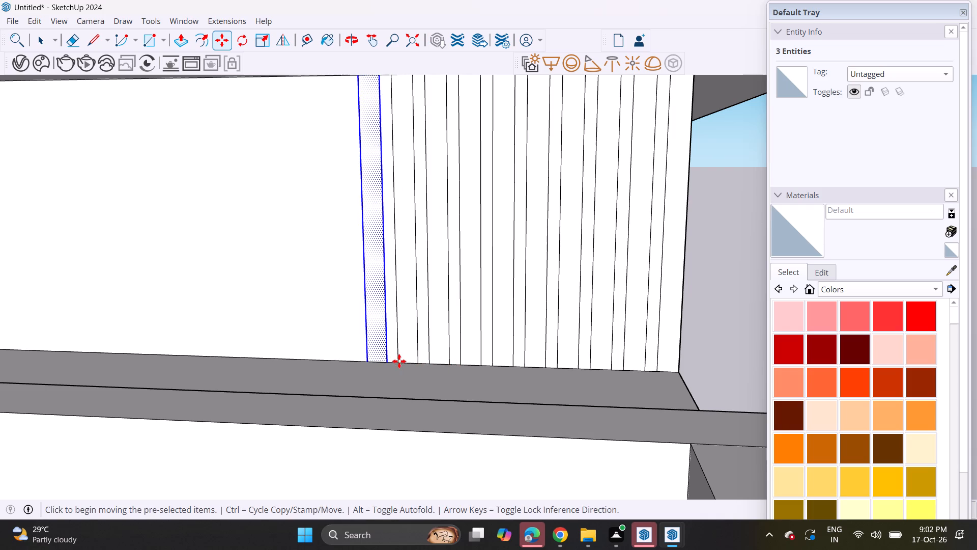
click(367, 361)
Add two more strip copies at the same spacing along the top-floor wall toward the pitched roof.
middle_drag(372, 348, 636, 324)
middle_drag(633, 325, 637, 350)
click(625, 332)
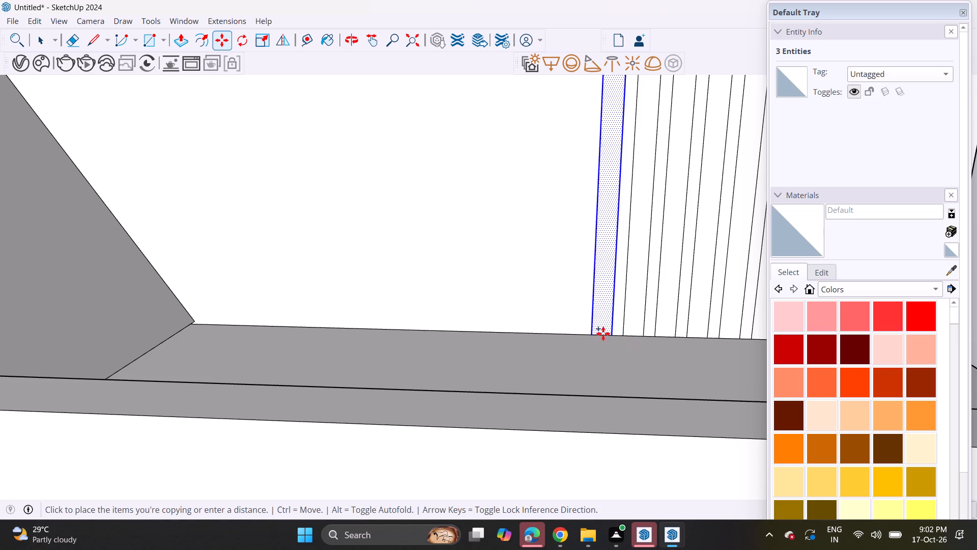
click(593, 334)
click(594, 335)
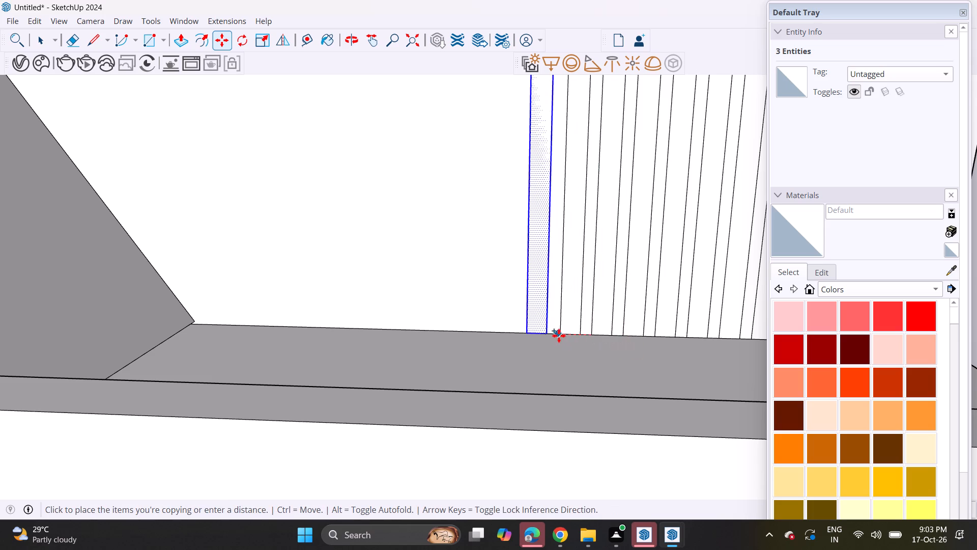
click(560, 335)
click(560, 335)
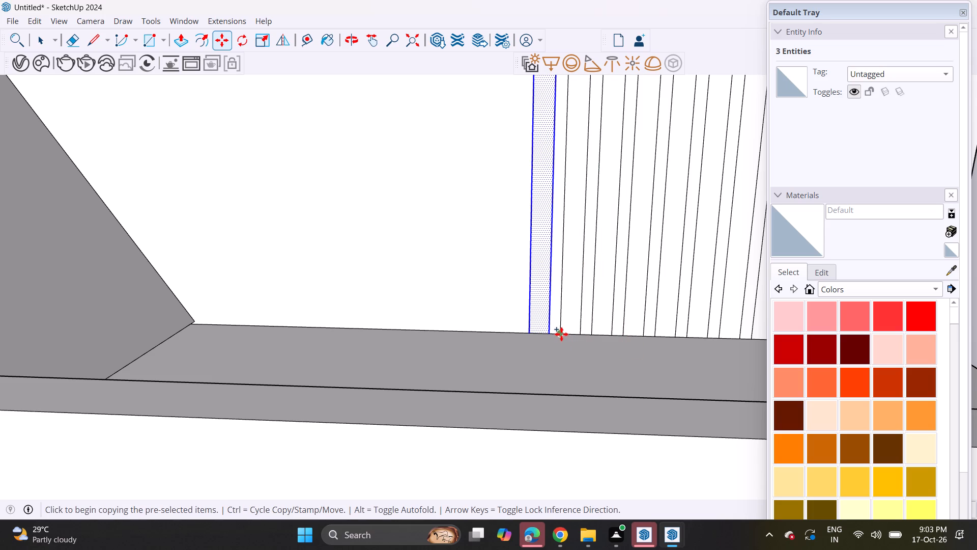
click(561, 333)
key(Escape)
key(Escape)
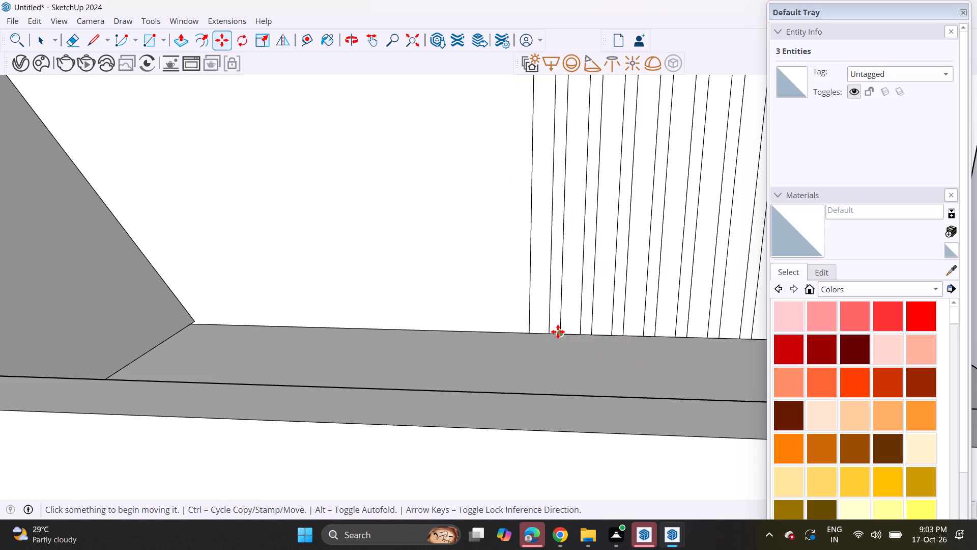
Reselect the innermost strip with its edges and make two more copies toward the pitched roof at the same spacing.
key(space)
double_click(544, 312)
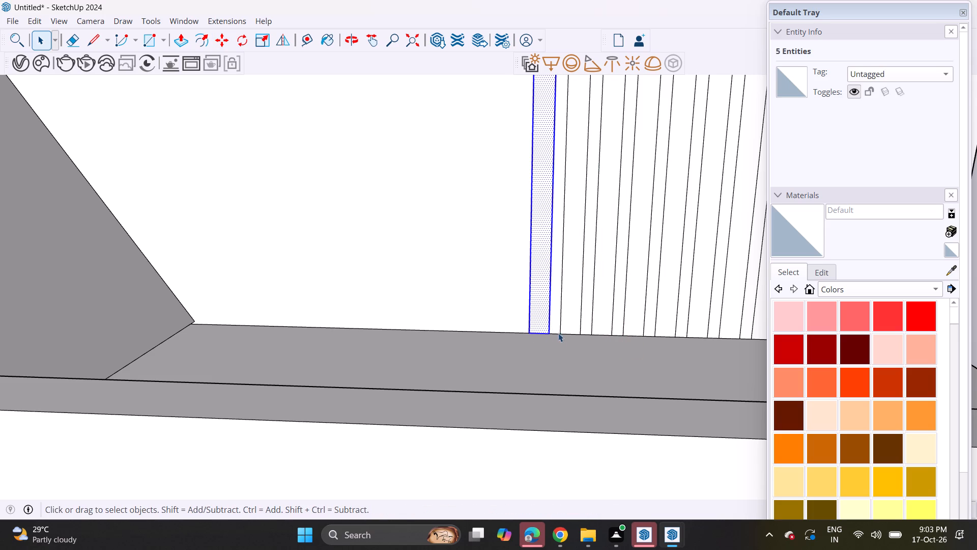
key(m)
click(561, 336)
click(531, 336)
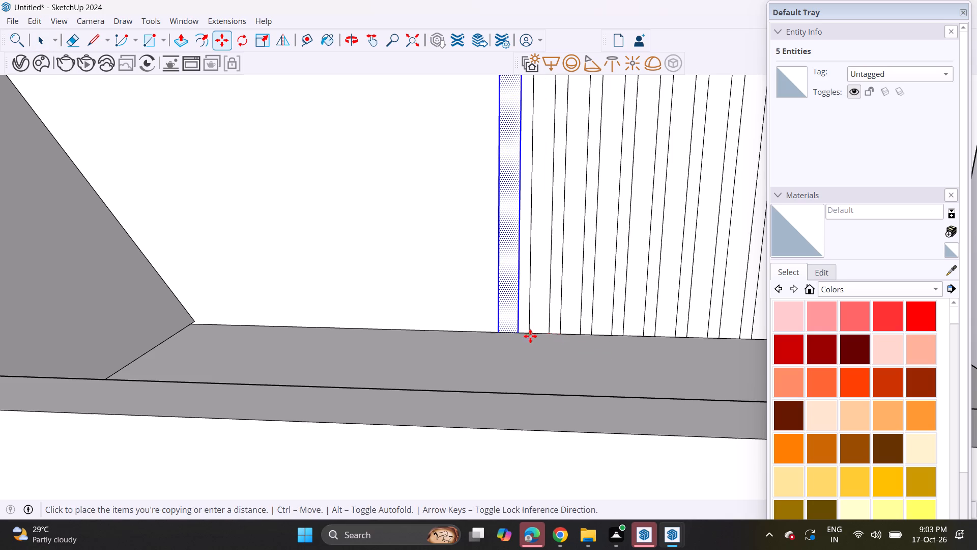
click(530, 336)
click(501, 332)
click(500, 333)
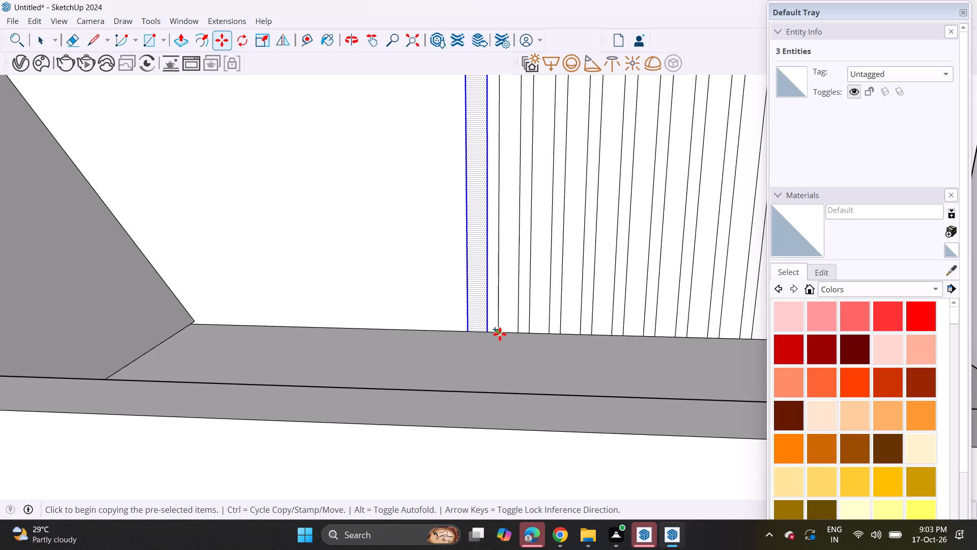
click(500, 334)
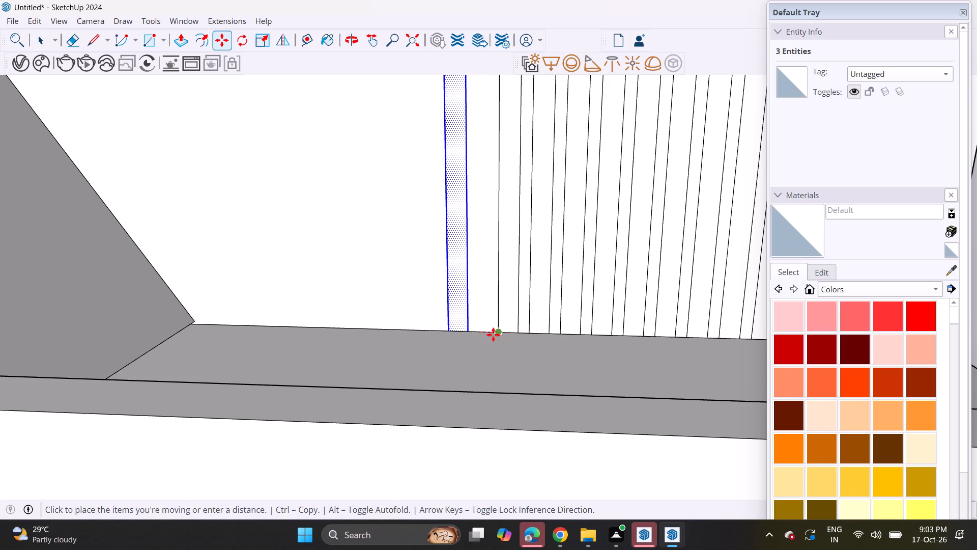
key(Escape)
Make seven more evenly spaced strip copies to carry the pattern on toward the pitched roof's end of the top-floor wall.
click(503, 335)
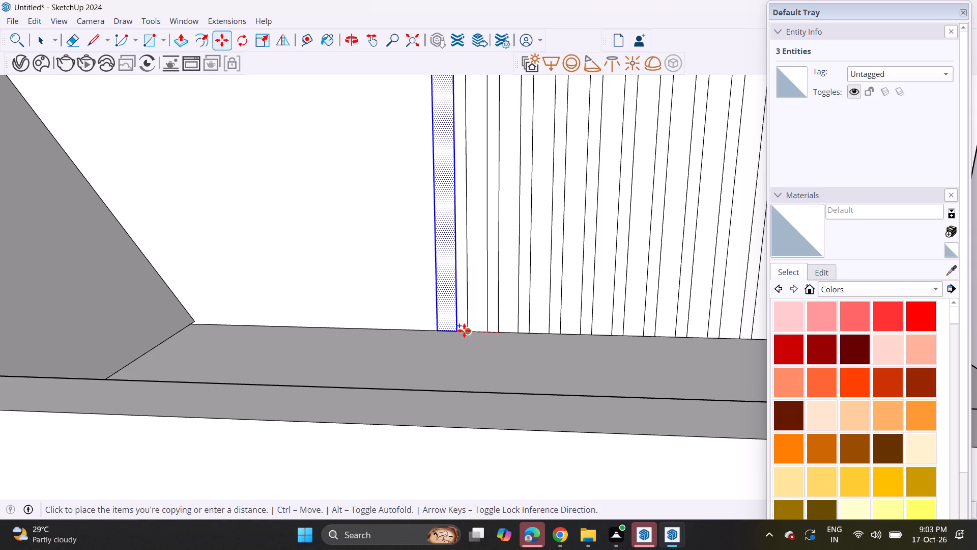
click(464, 331)
click(468, 333)
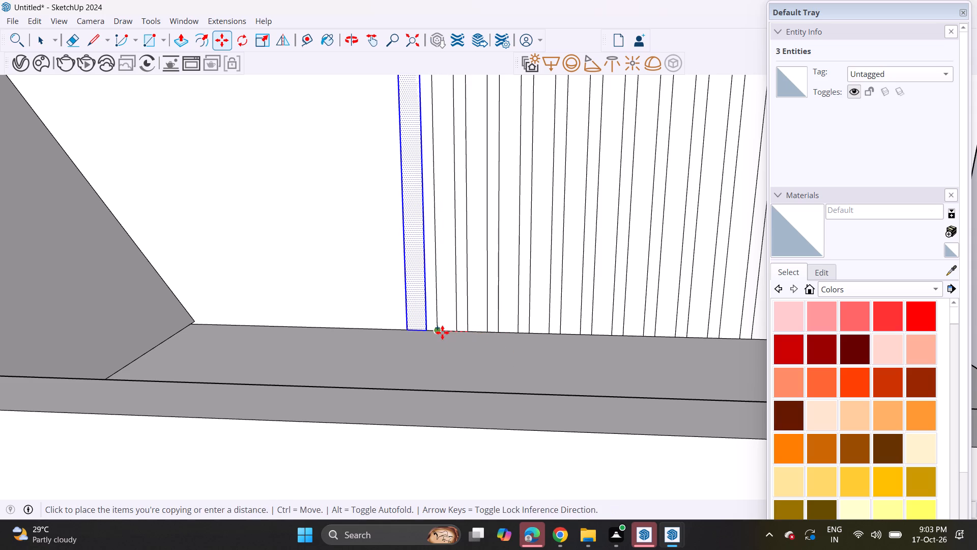
click(442, 333)
click(439, 331)
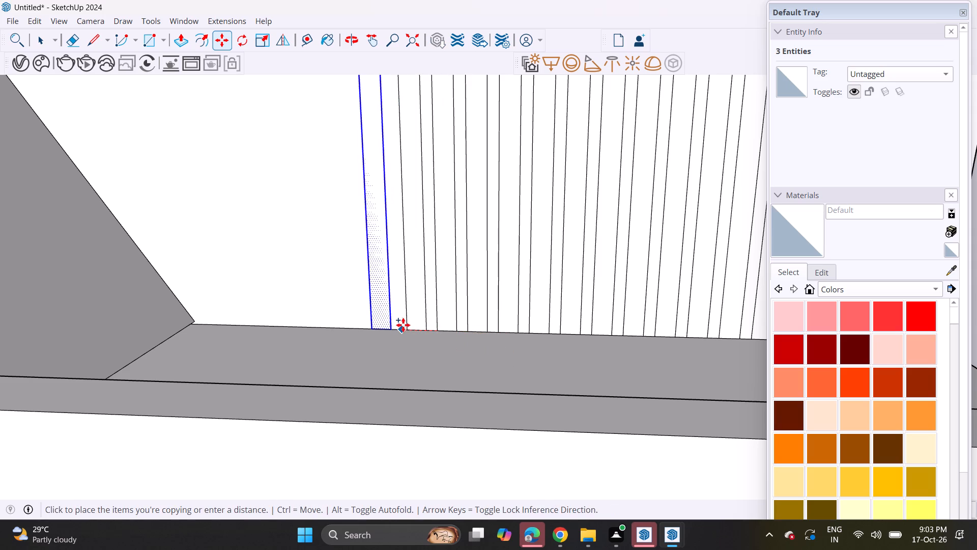
click(407, 325)
click(409, 330)
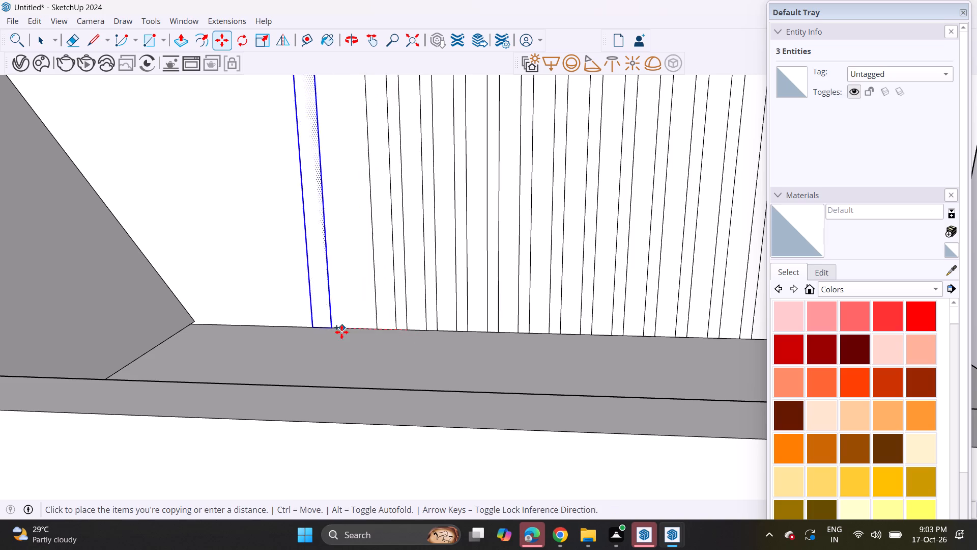
click(384, 327)
click(380, 331)
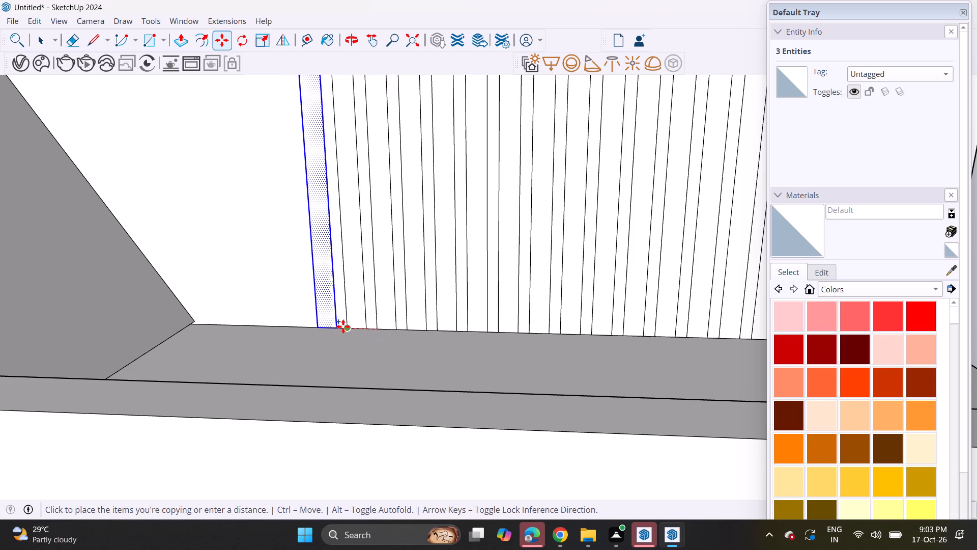
click(343, 326)
click(349, 328)
click(312, 328)
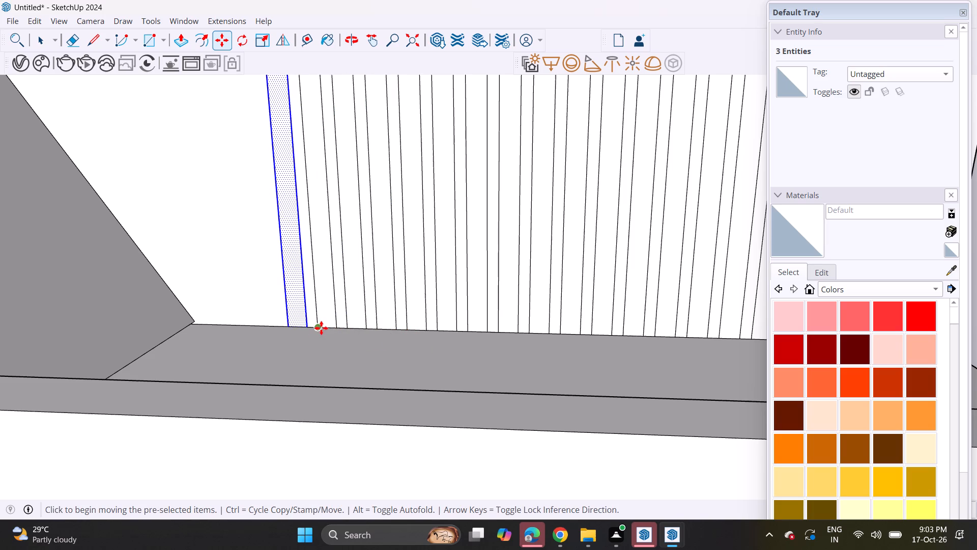
click(323, 327)
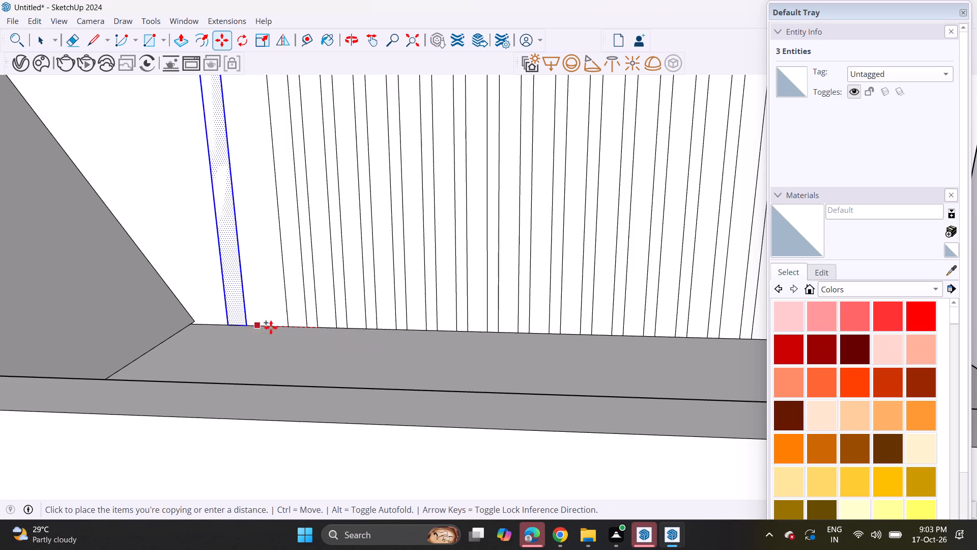
click(289, 327)
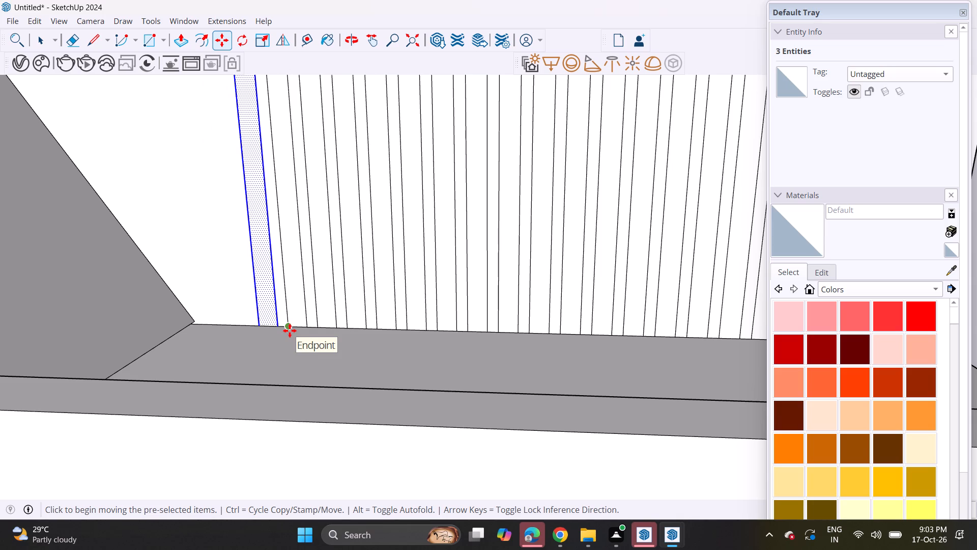
Examine the front facade with the strip pattern on the top-floor wall beside the pitched roof.
scroll(290, 331, down, 10)
middle_drag(285, 328, 307, 295)
scroll(307, 295, down, 6)
middle_drag(249, 318, 280, 302)
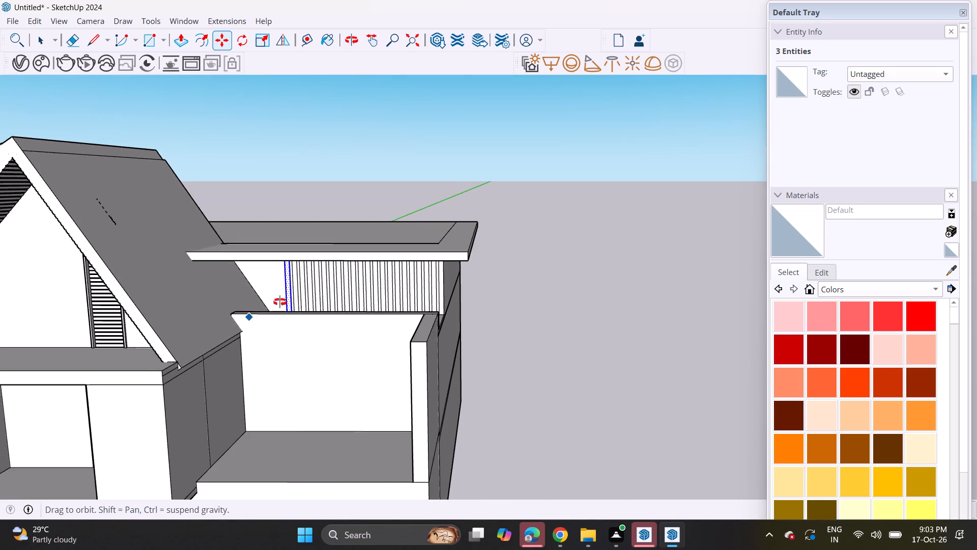
middle_drag(280, 302, 318, 284)
scroll(318, 284, down, 4)
shift+middle_drag(318, 284, 455, 293)
middle_drag(447, 299, 448, 229)
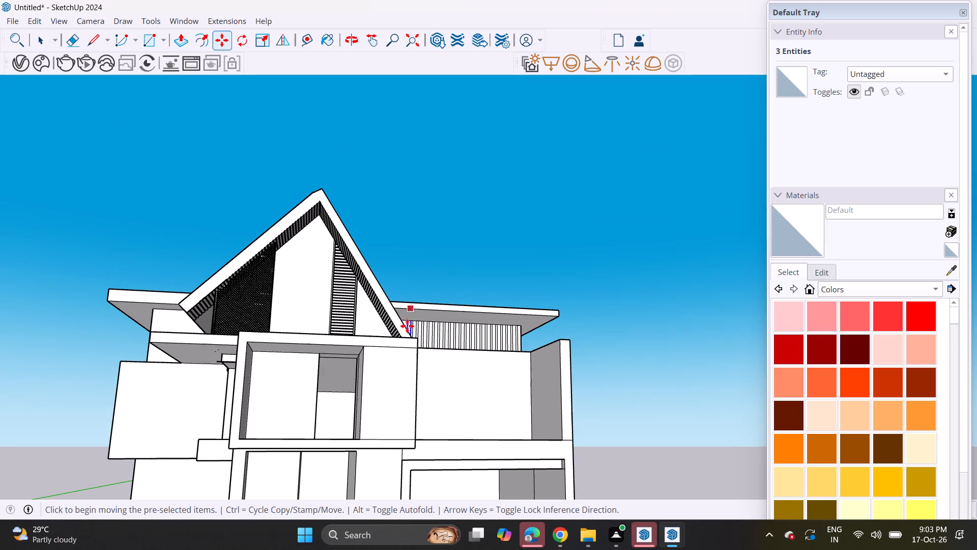
scroll(407, 327, down, 5)
middle_drag(406, 367, 405, 368)
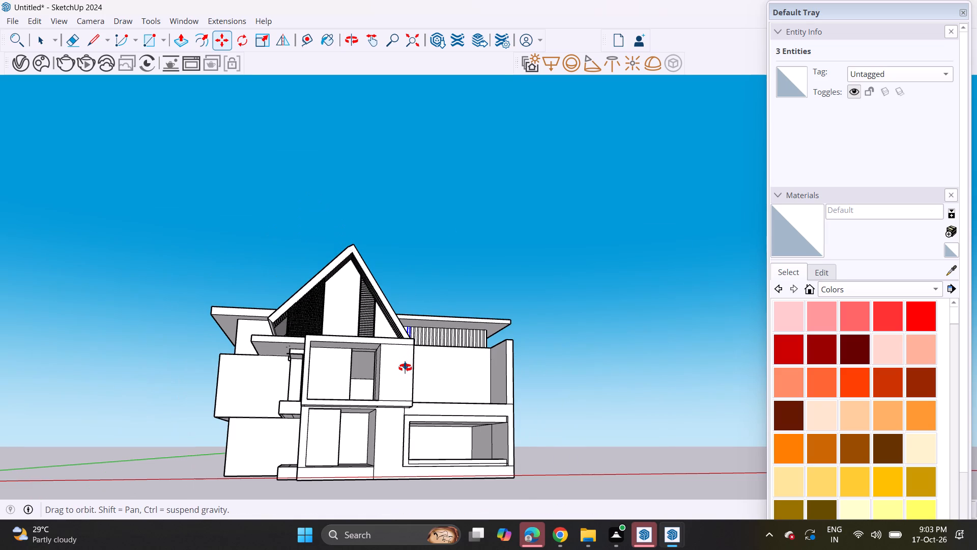
middle_drag(405, 368, 383, 390)
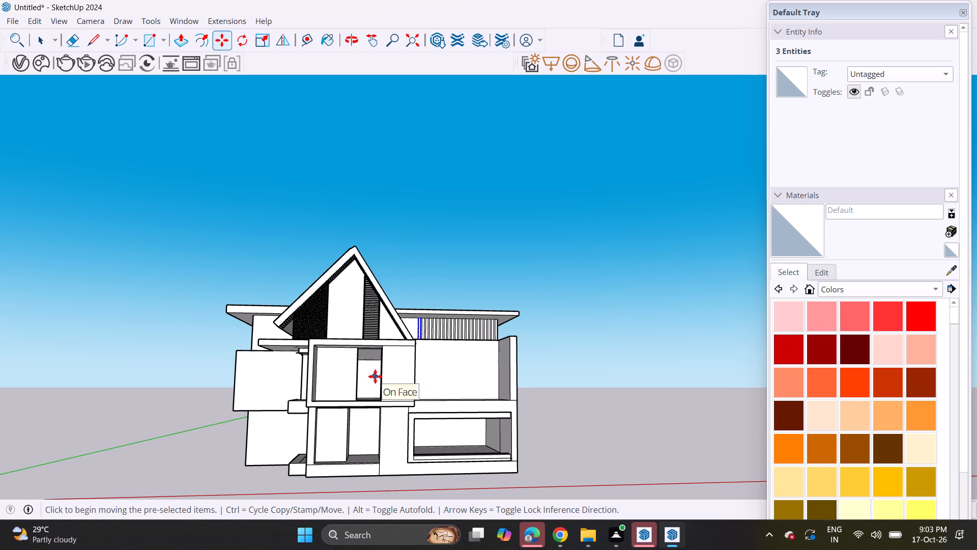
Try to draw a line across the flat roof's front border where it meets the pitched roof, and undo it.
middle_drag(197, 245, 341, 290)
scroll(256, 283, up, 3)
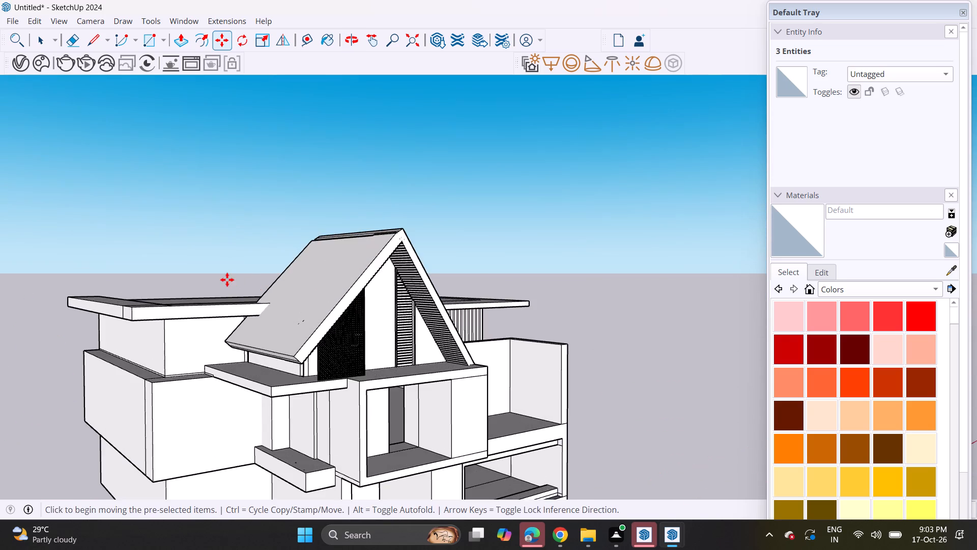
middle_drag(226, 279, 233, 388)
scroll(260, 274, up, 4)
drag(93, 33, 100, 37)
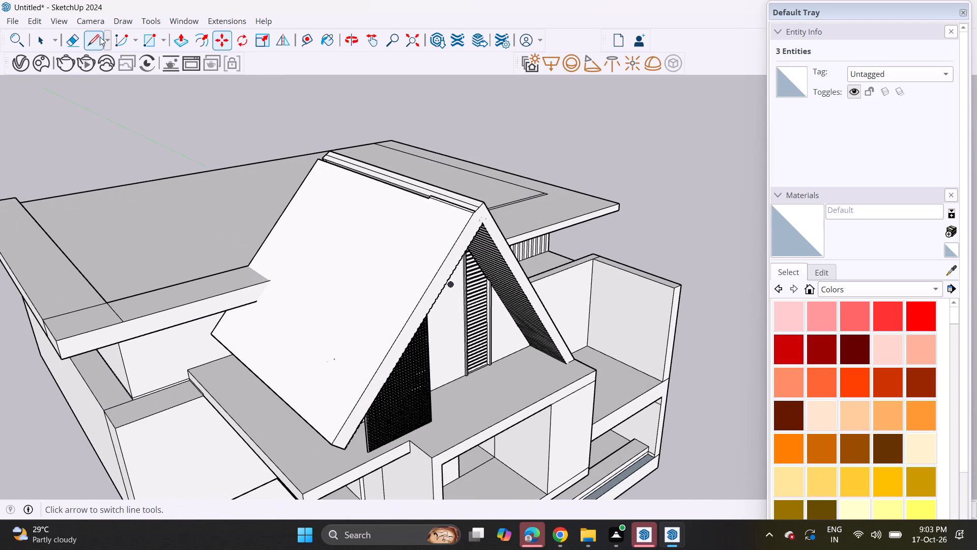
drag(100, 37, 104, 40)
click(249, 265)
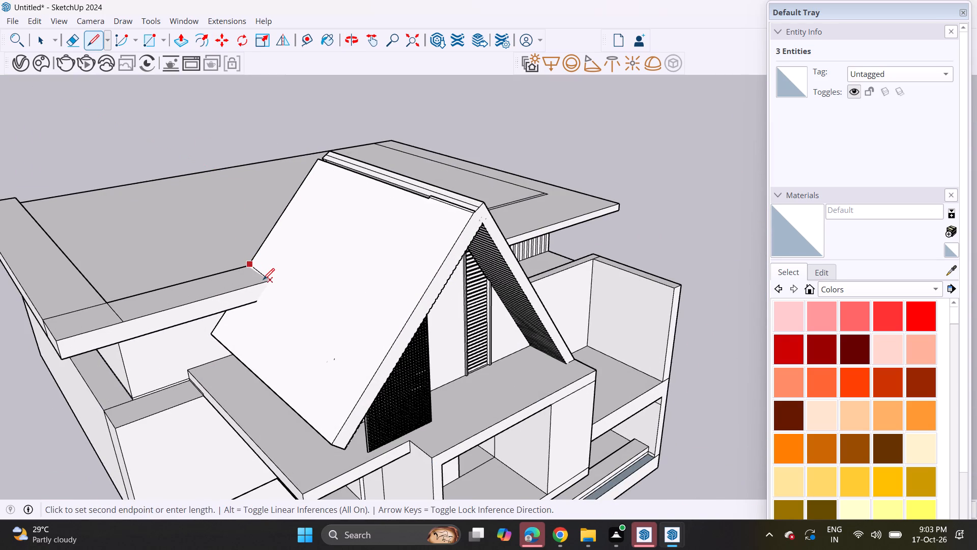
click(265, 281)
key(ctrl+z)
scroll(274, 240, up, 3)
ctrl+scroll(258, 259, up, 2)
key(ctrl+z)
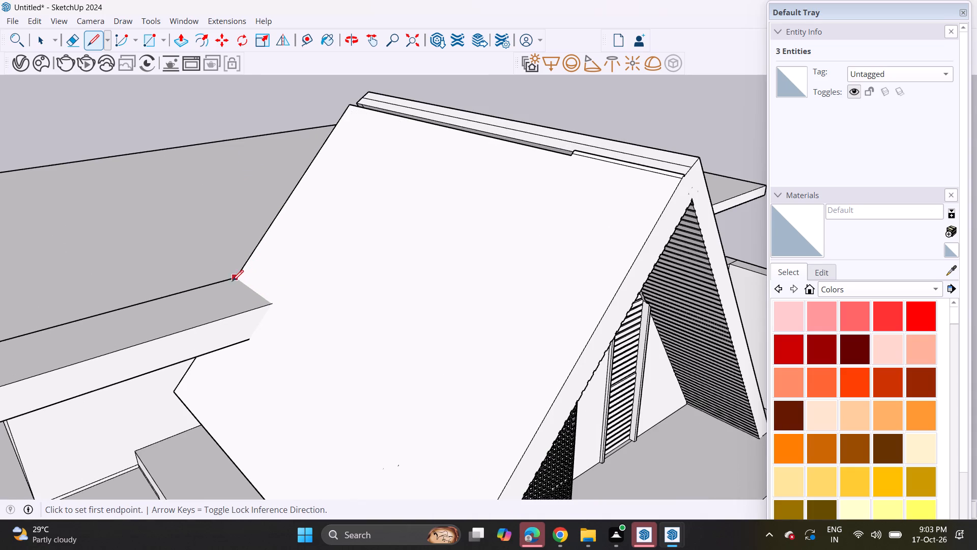
Draw a line across the end of the flat roof's front border where it meets the pitched roof.
scroll(235, 278, up, 4)
click(235, 277)
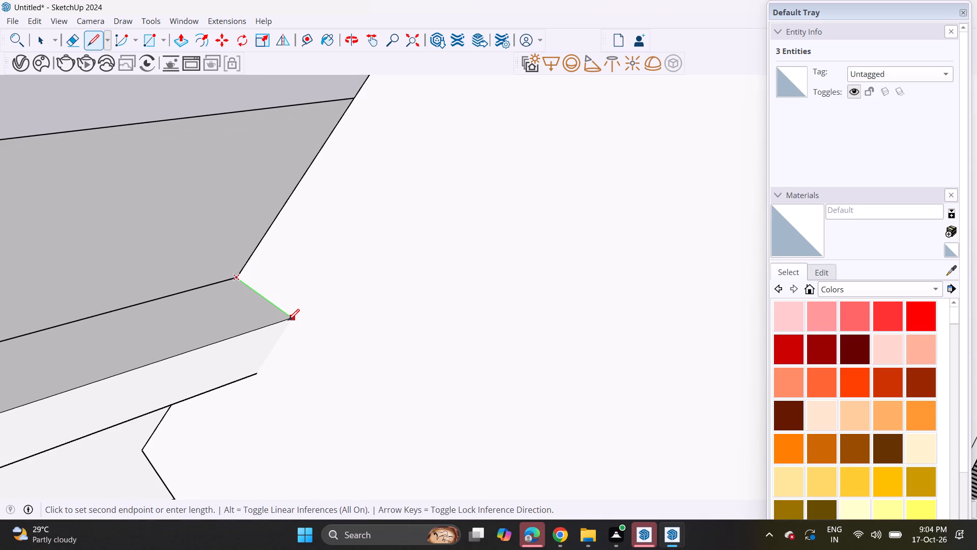
click(288, 320)
Push/Pull the flat roof's narrow front border face down about halfway through the slab's edge thickness.
click(175, 39)
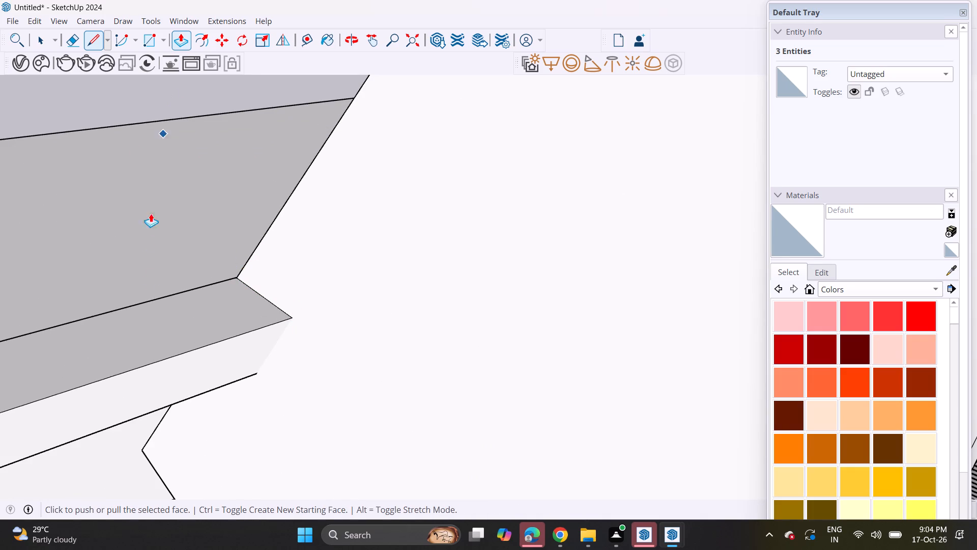
key(Escape)
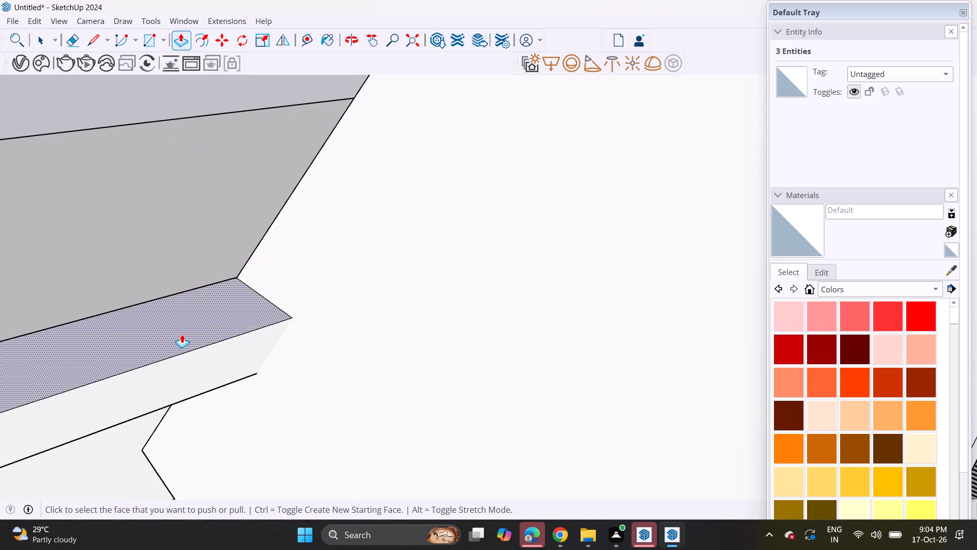
click(182, 333)
click(184, 362)
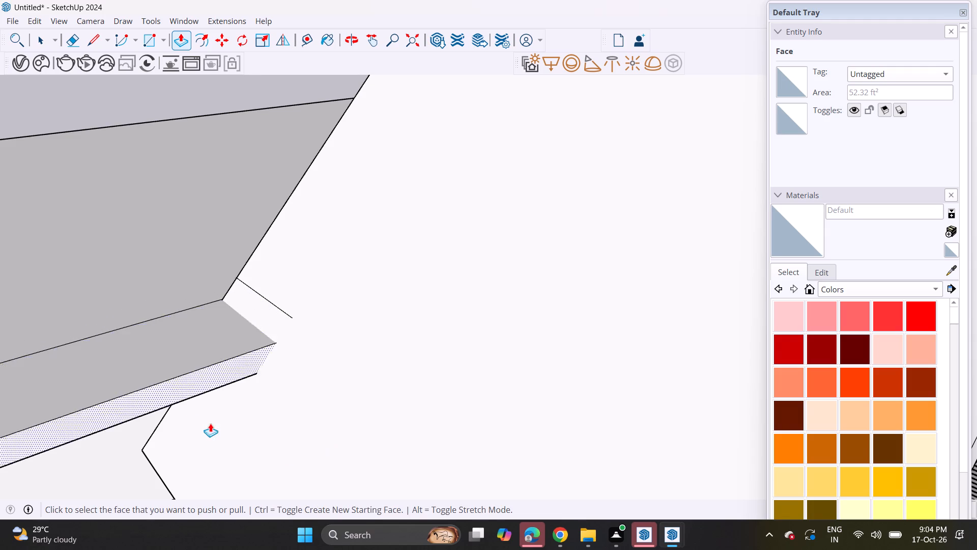
Push/Pull the raised end border of the flat roof on the mesh-screen side down flush with the roof surface.
middle_drag(196, 411, 152, 318)
scroll(151, 306, down, 9)
shift+middle_drag(149, 320, 222, 297)
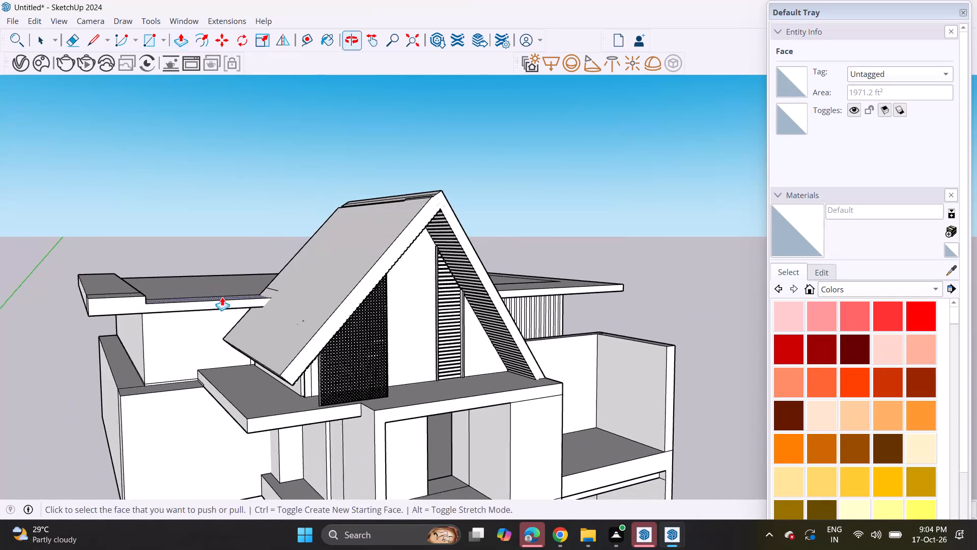
middle_drag(222, 297, 187, 270)
middle_drag(282, 293, 271, 293)
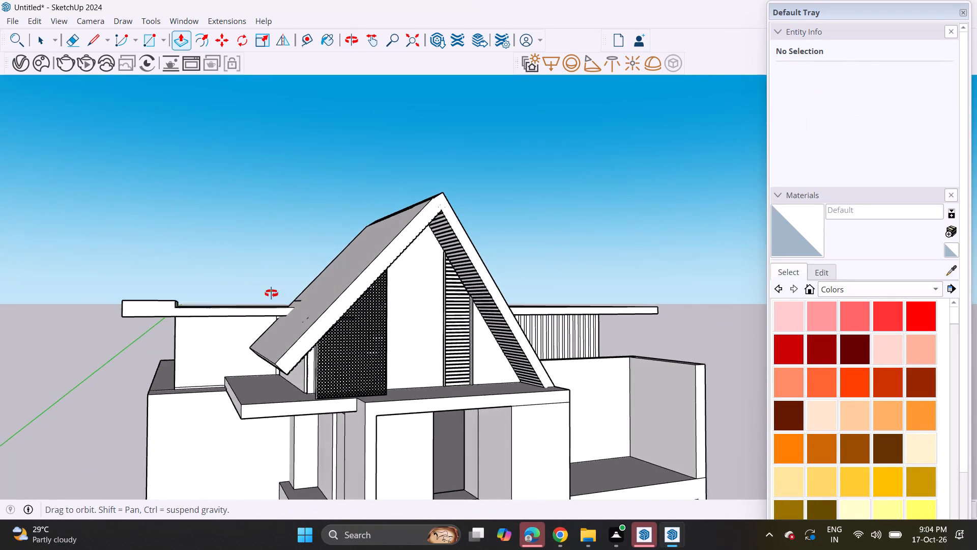
middle_drag(271, 293, 170, 318)
middle_drag(268, 265, 273, 319)
scroll(268, 250, up, 4)
double_click(255, 265)
double_click(277, 228)
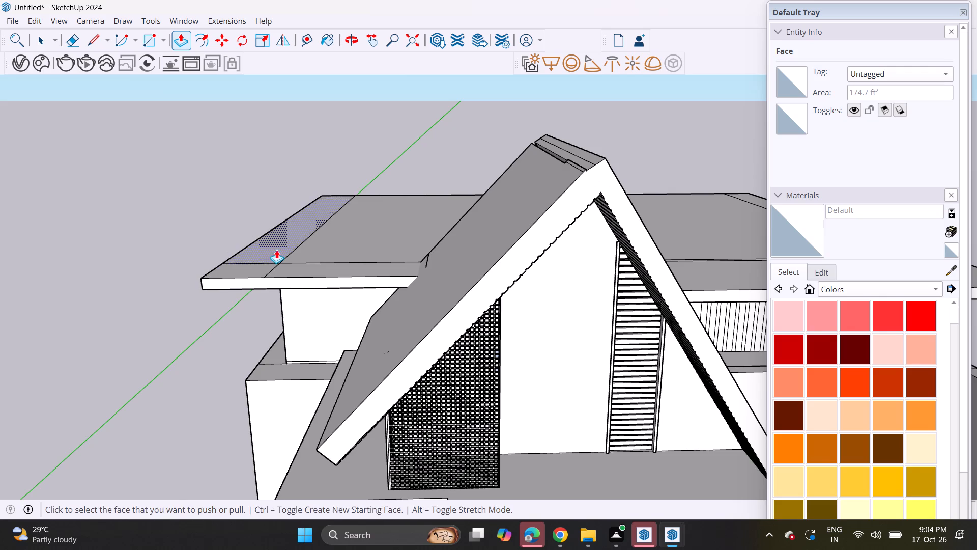
Push/Pull the underside of the flat roof on the mesh-screen side slightly down to thicken the slab.
middle_drag(282, 277, 337, 125)
scroll(310, 172, up, 1)
click(249, 414)
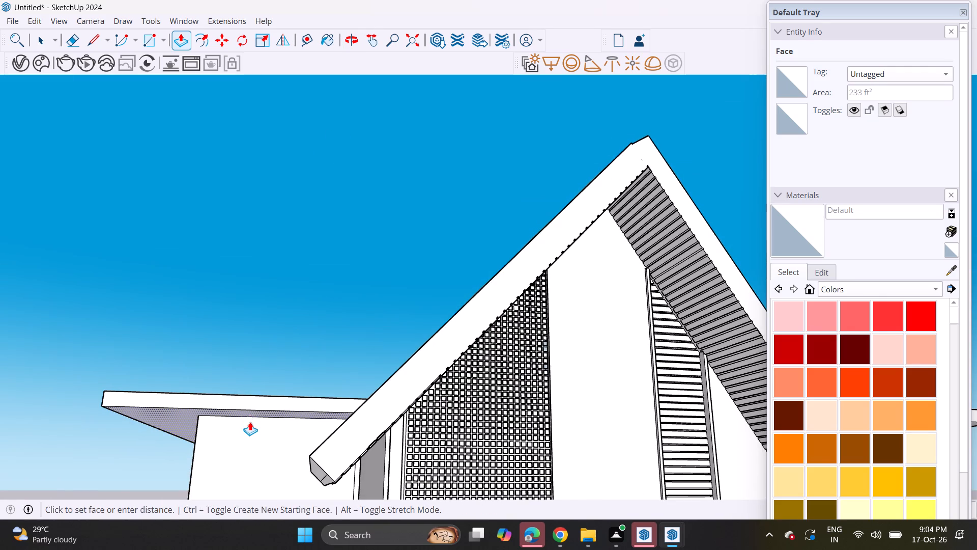
click(250, 424)
Push/Pull the border face of the flat roof above the vertical strips slightly up to form a raised rim.
middle_drag(311, 364, 273, 373)
scroll(271, 367, down, 7)
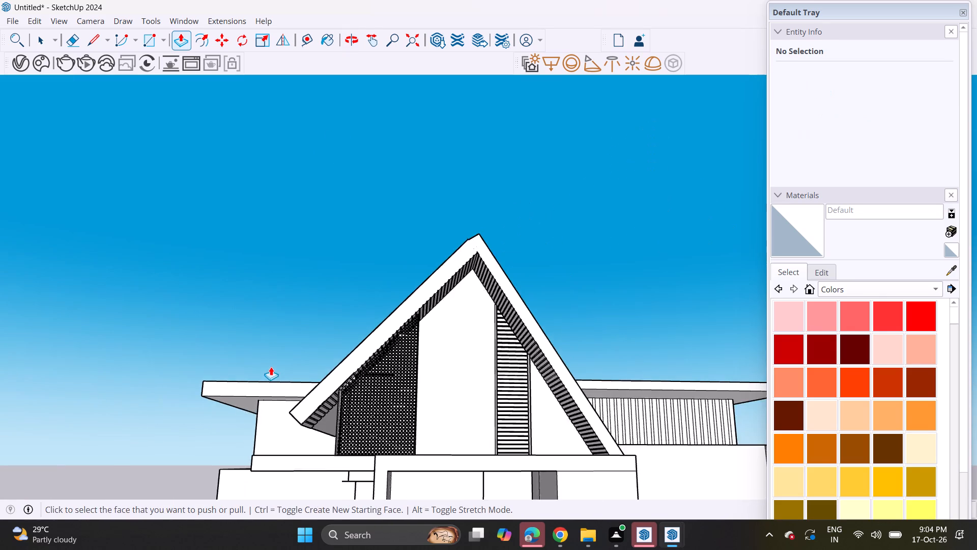
scroll(271, 367, down, 2)
middle_drag(306, 403, 307, 365)
middle_drag(409, 359, 379, 470)
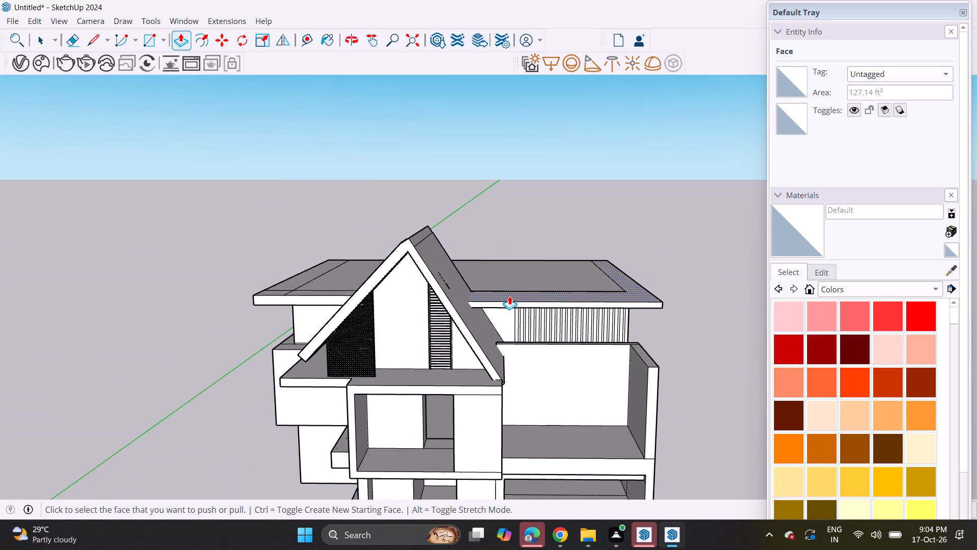
click(509, 296)
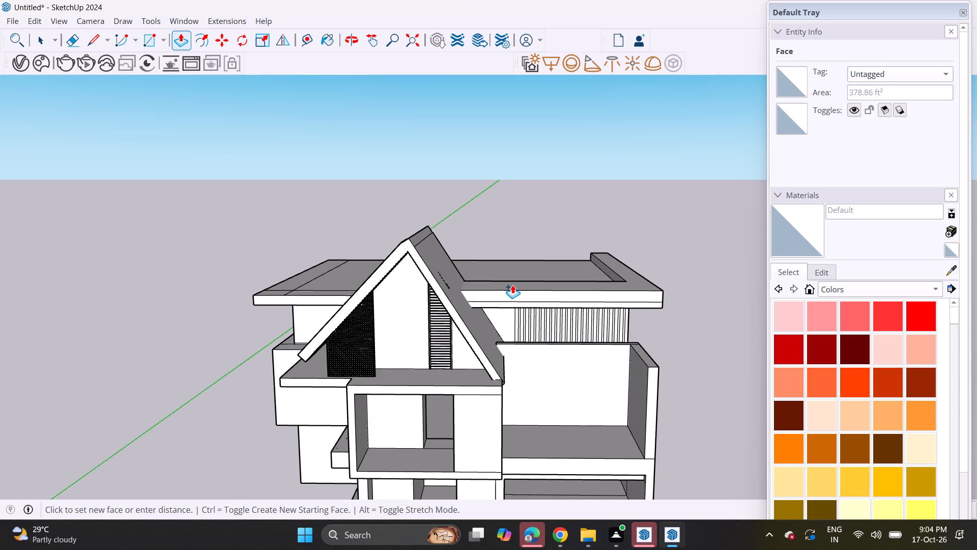
click(514, 288)
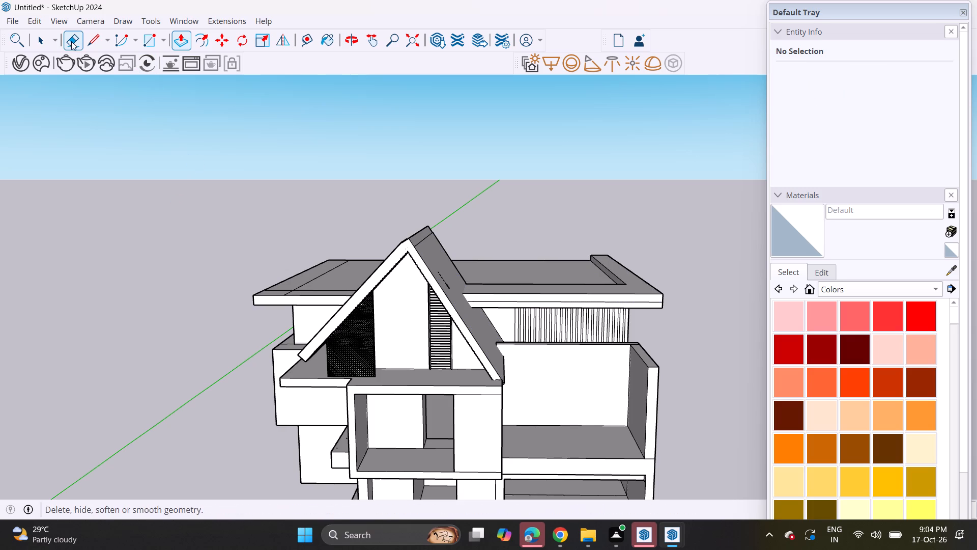
Erase the leftover horizontal edge on the front fascia of the flat roof above the vertical strips.
drag(70, 40, 75, 50)
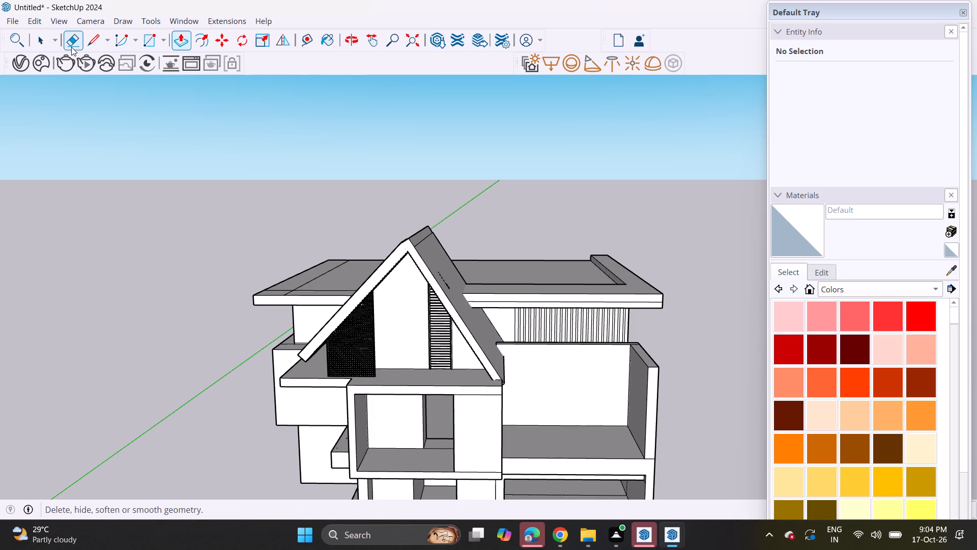
click(71, 47)
click(479, 304)
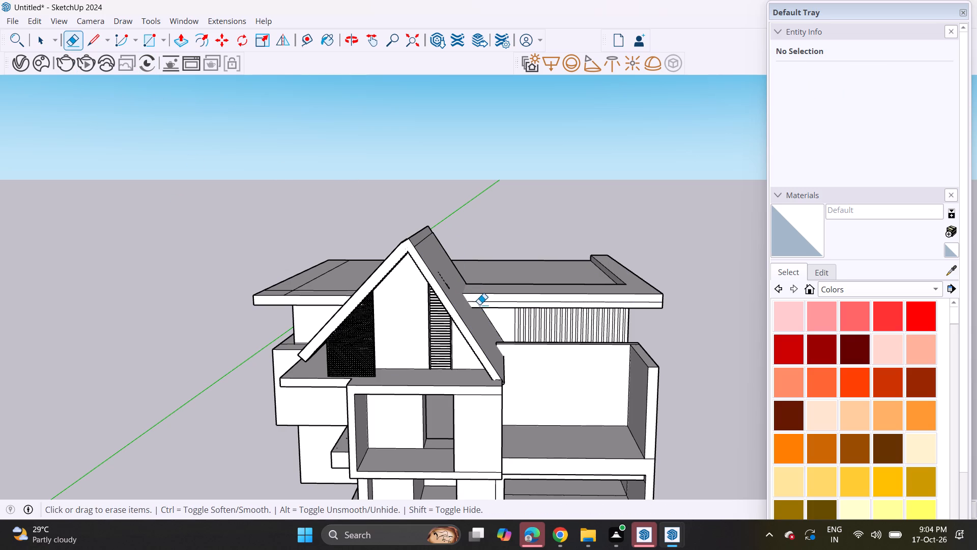
click(482, 302)
Copy the vertical strip nearest the pitched roof three times toward the roof, matching the existing strip spacing.
middle_drag(472, 318, 464, 254)
scroll(459, 253, down, 4)
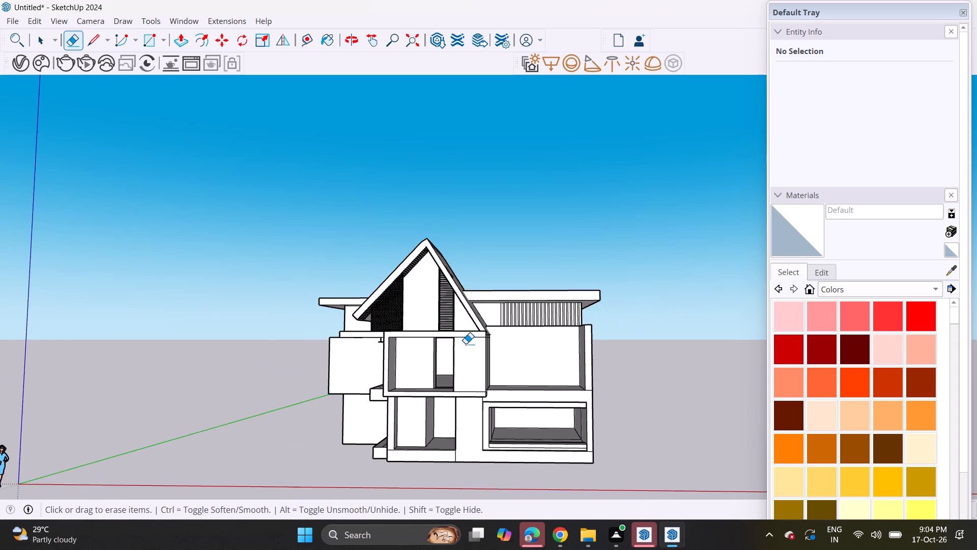
middle_drag(466, 344, 521, 359)
scroll(525, 322, up, 10)
middle_drag(507, 324, 433, 366)
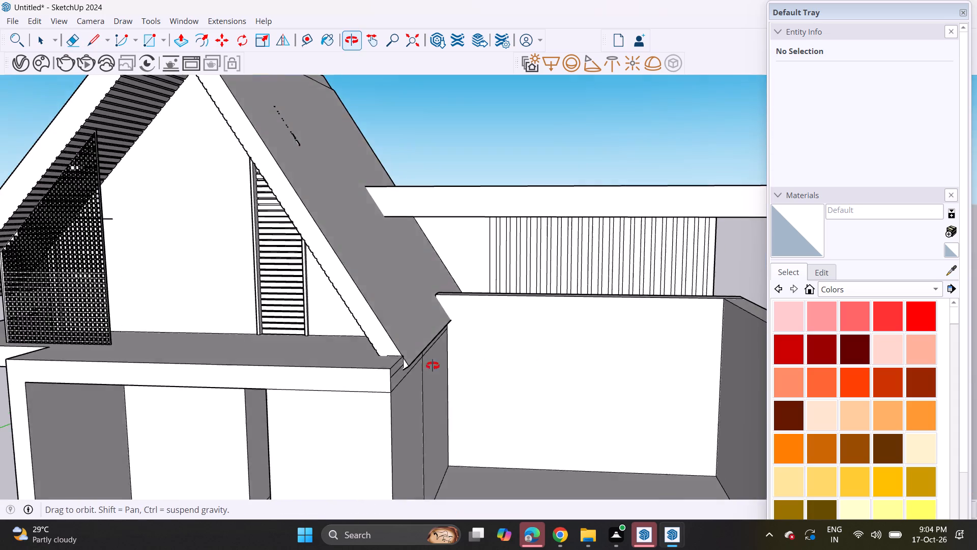
middle_drag(433, 366, 430, 365)
scroll(532, 273, up, 10)
middle_drag(502, 273, 488, 313)
scroll(491, 305, up, 7)
key(space)
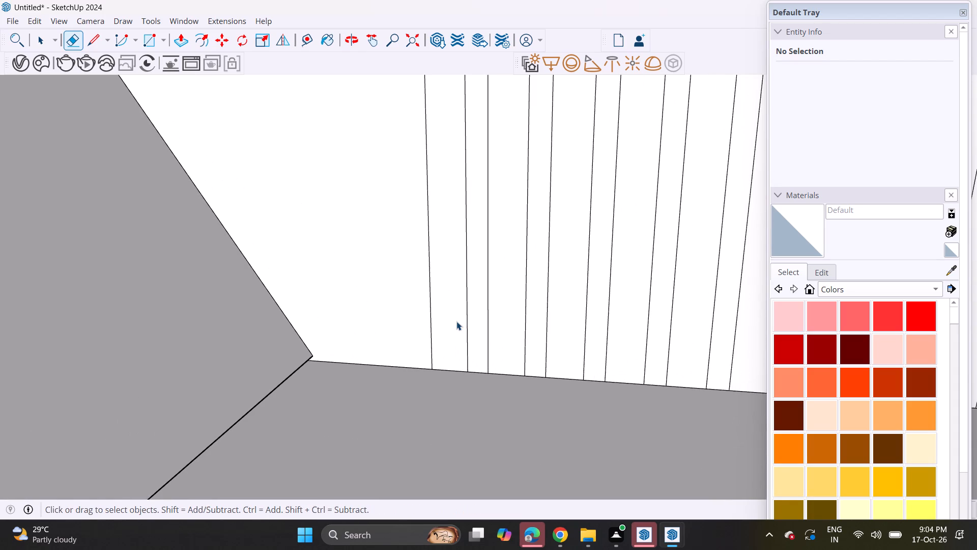
double_click(456, 321)
key(m)
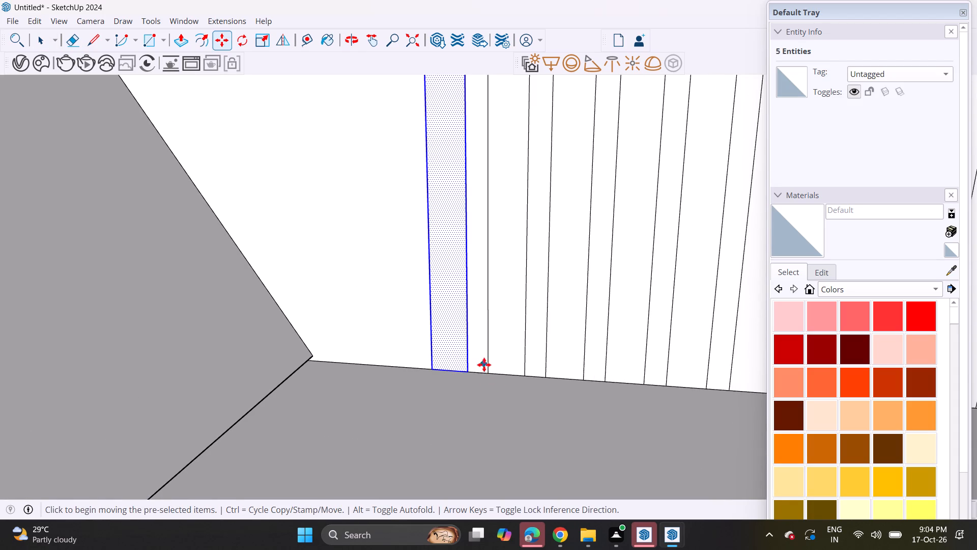
click(489, 376)
click(438, 372)
click(434, 371)
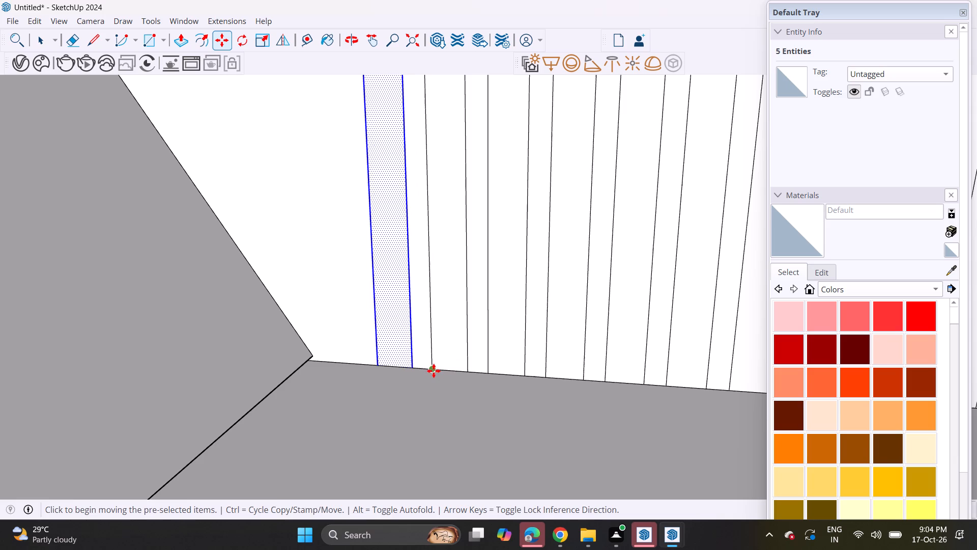
click(375, 365)
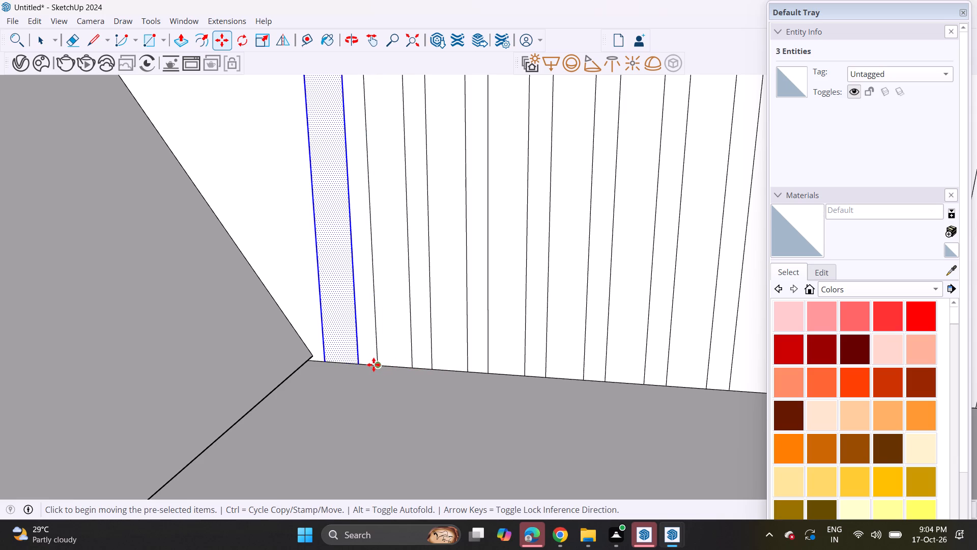
click(373, 365)
click(320, 361)
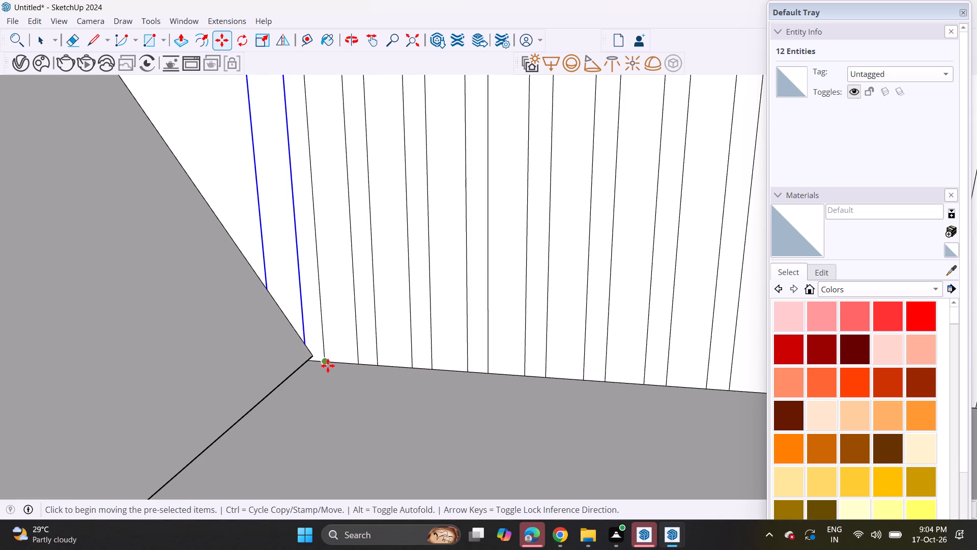
Multiply the last strip copy by 3 to fill the remaining wall up to the pitched roof.
key(9)
key(BackSpace)
key(BackSpace)
key(shift+asterisk)
key(3)
key(Return)
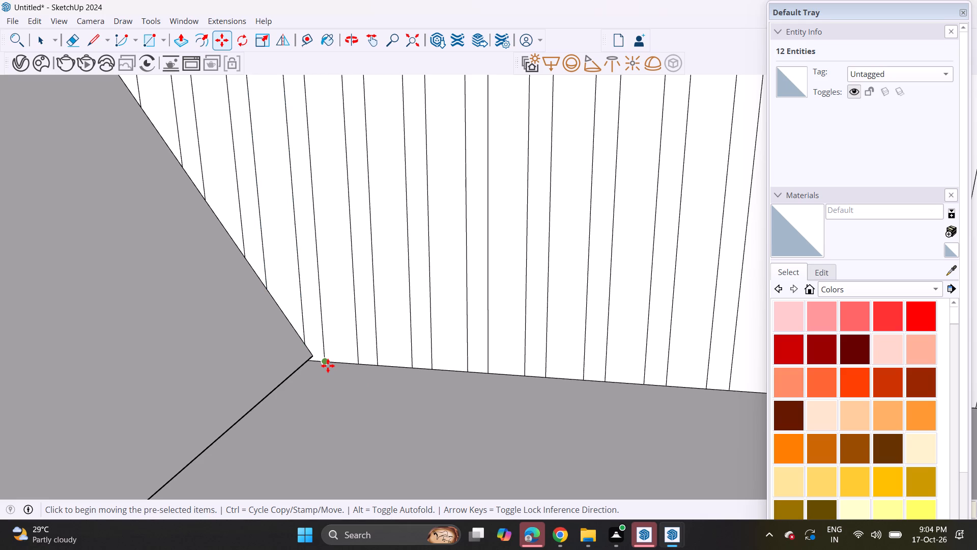
Push/Pull the strip at the wall's outer end, farthest from the pitched roof, slightly outward.
scroll(328, 364, down, 15)
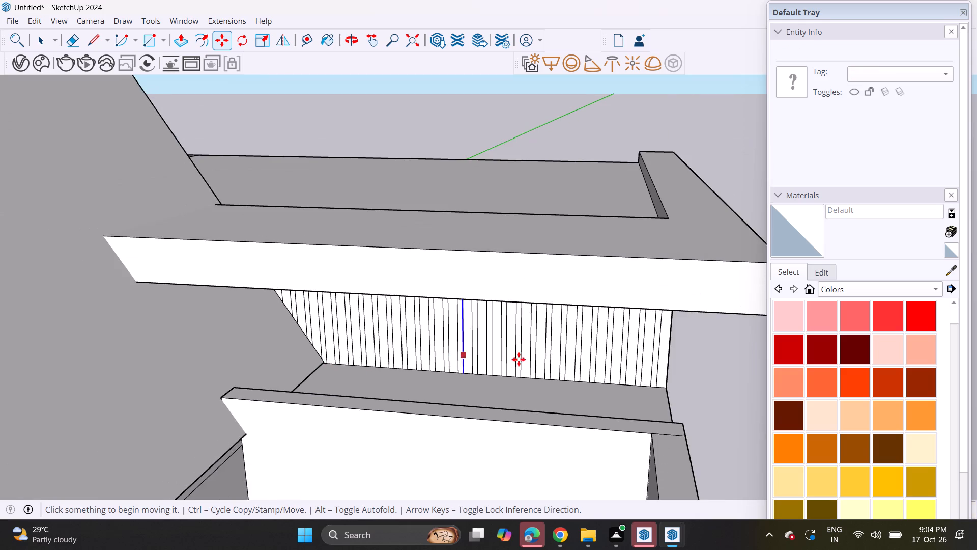
middle_drag(519, 359, 322, 352)
key(space)
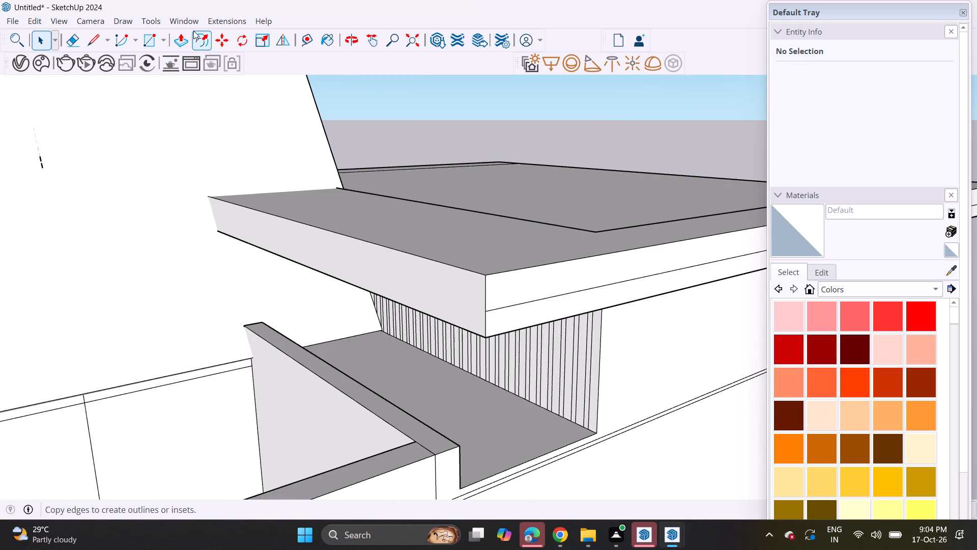
click(185, 35)
scroll(736, 504, up, 2)
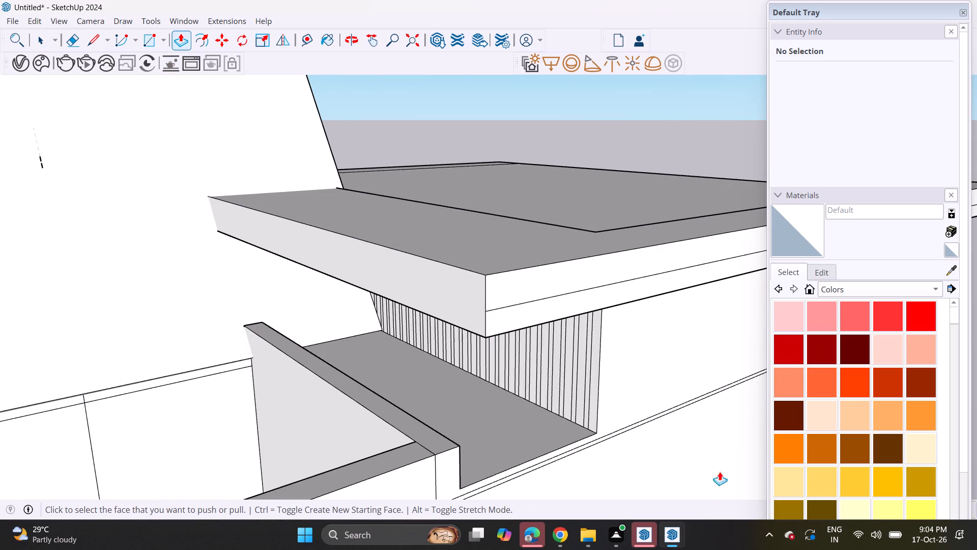
scroll(720, 472, up, 2)
scroll(522, 370, up, 9)
click(531, 387)
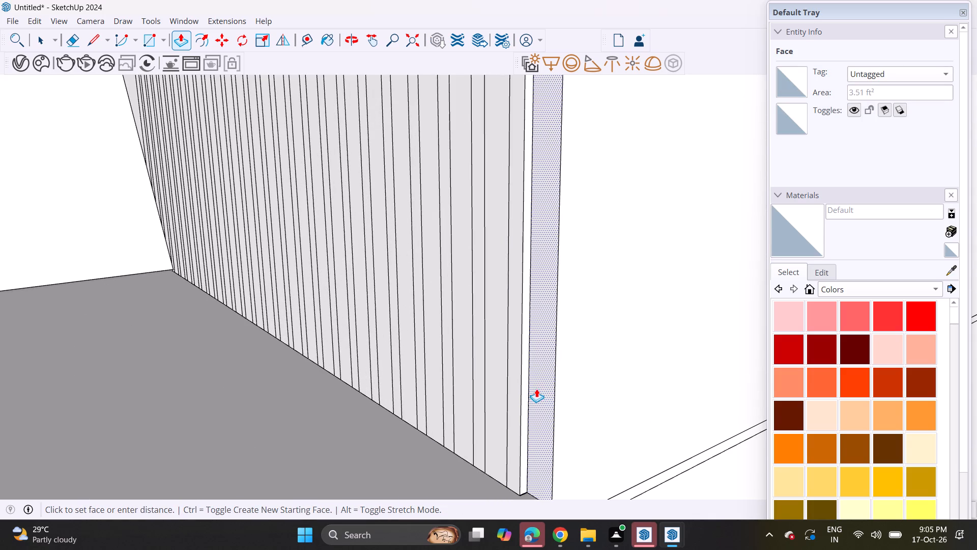
click(524, 389)
Push/Pull the next five alternate strips outward to the same depth, working from the wall's outer end.
triple_click(498, 384)
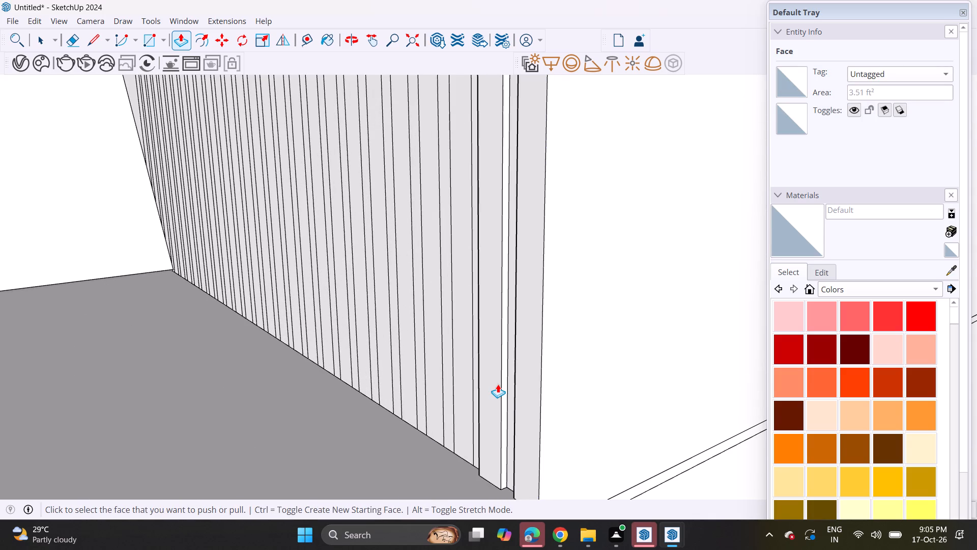
key(Escape)
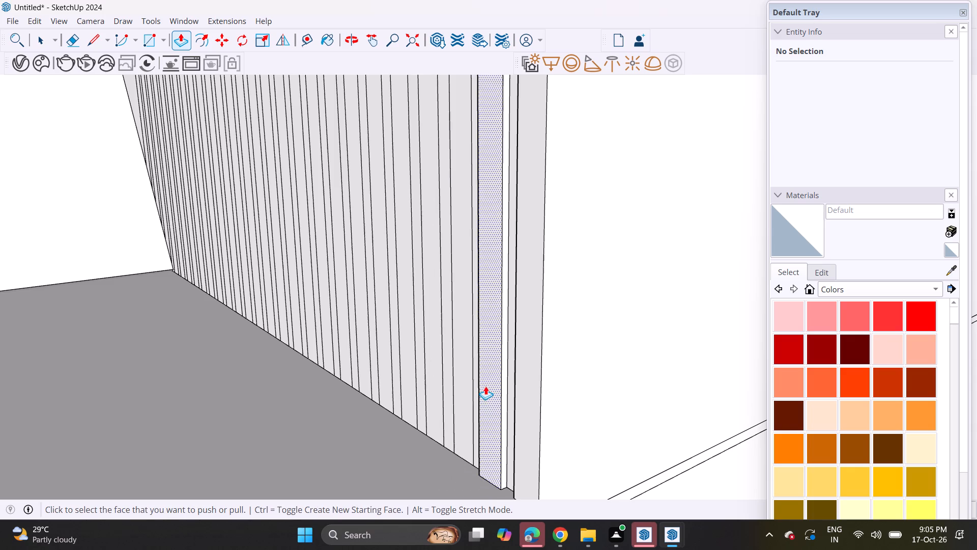
click(464, 378)
click(484, 399)
double_click(436, 385)
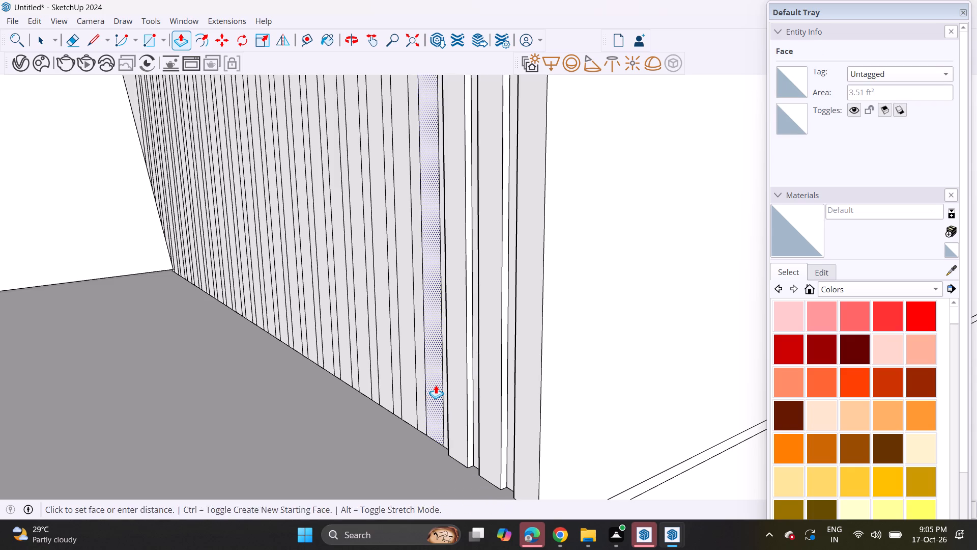
middle_drag(436, 385, 572, 491)
double_click(538, 434)
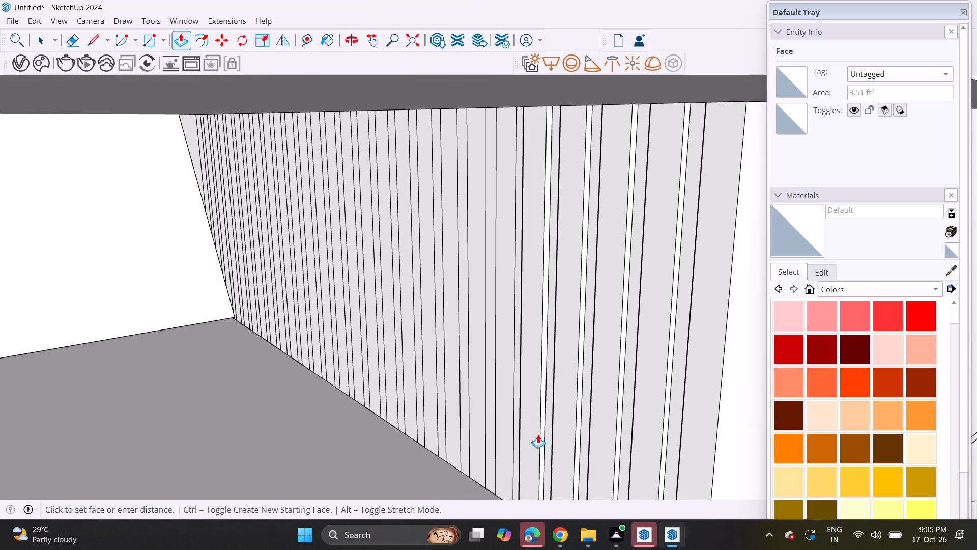
double_click(504, 418)
Try repeating the extrusion on the next strip, undo it, and Push/Pull that strip outward level with its neighbour.
double_click(469, 414)
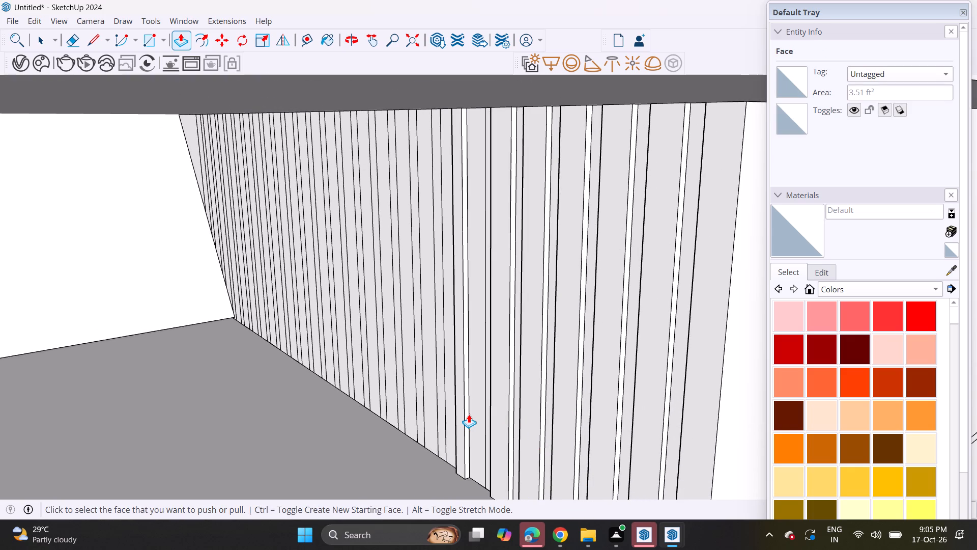
key(ctrl+z)
click(471, 415)
click(499, 439)
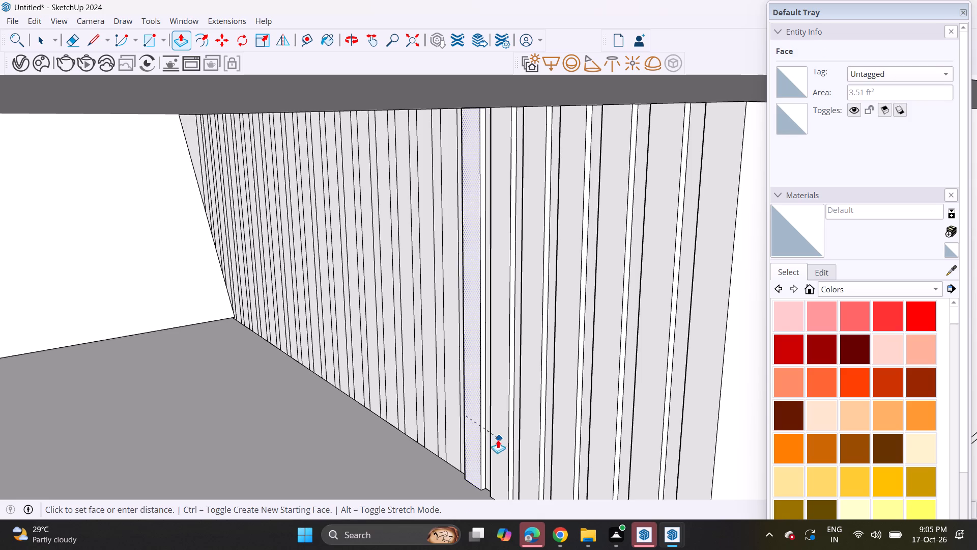
Push/Pull the next five alternate wall strips outward to the same depth, continuing toward the pitched roof.
double_click(448, 425)
shift+middle_drag(448, 424, 511, 388)
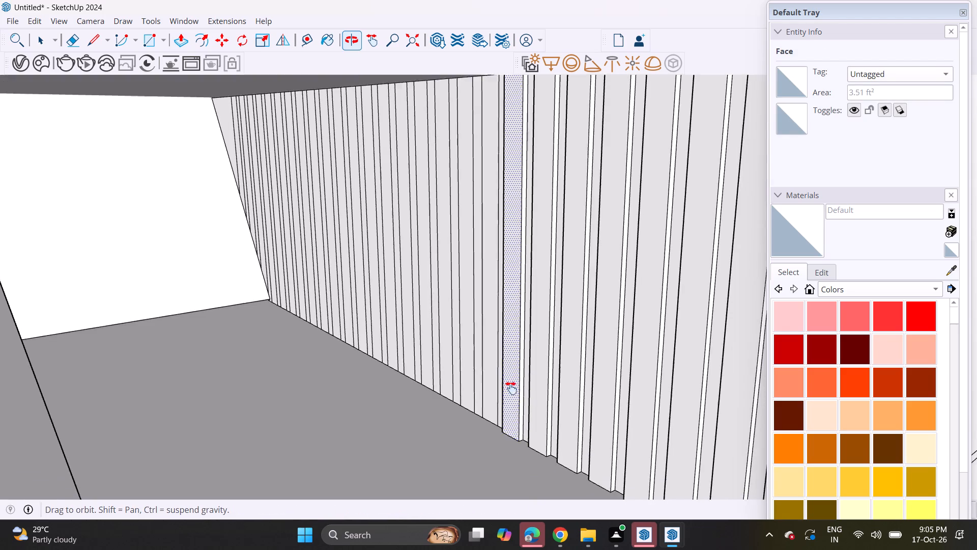
shift+middle_drag(511, 388, 511, 388)
double_click(487, 378)
scroll(471, 371, up, 4)
double_click(459, 371)
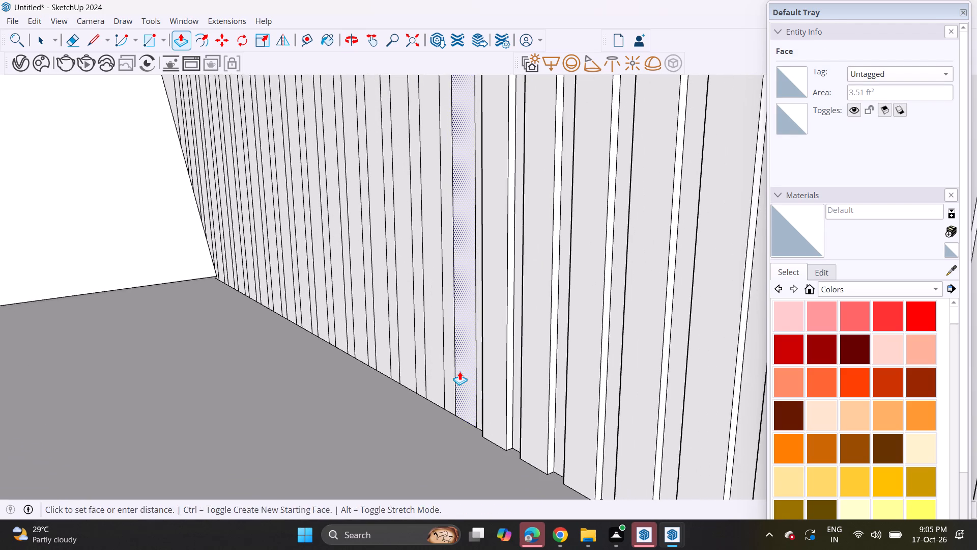
double_click(429, 379)
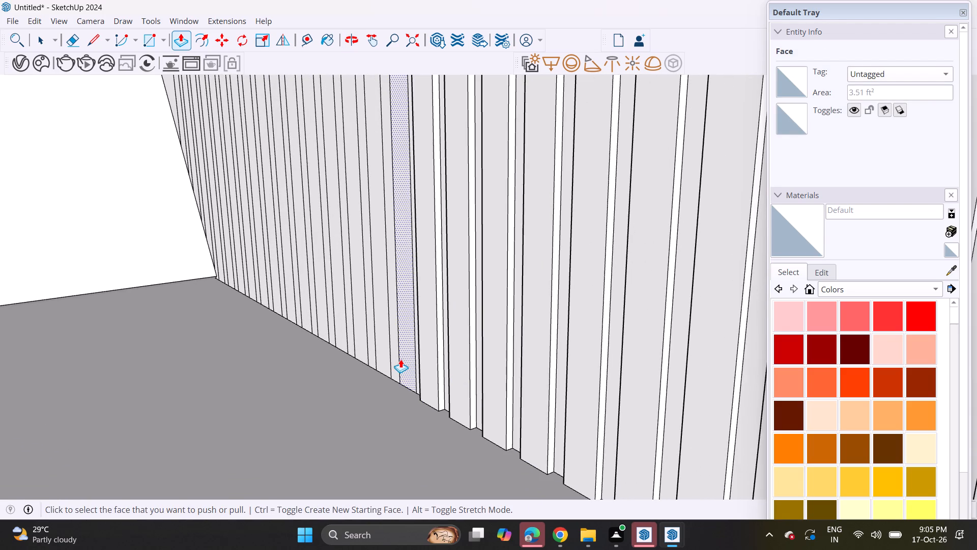
double_click(400, 359)
Push/Pull six more alternate strips outward to the same depth, continuing toward the pitched roof.
middle_drag(400, 360, 516, 468)
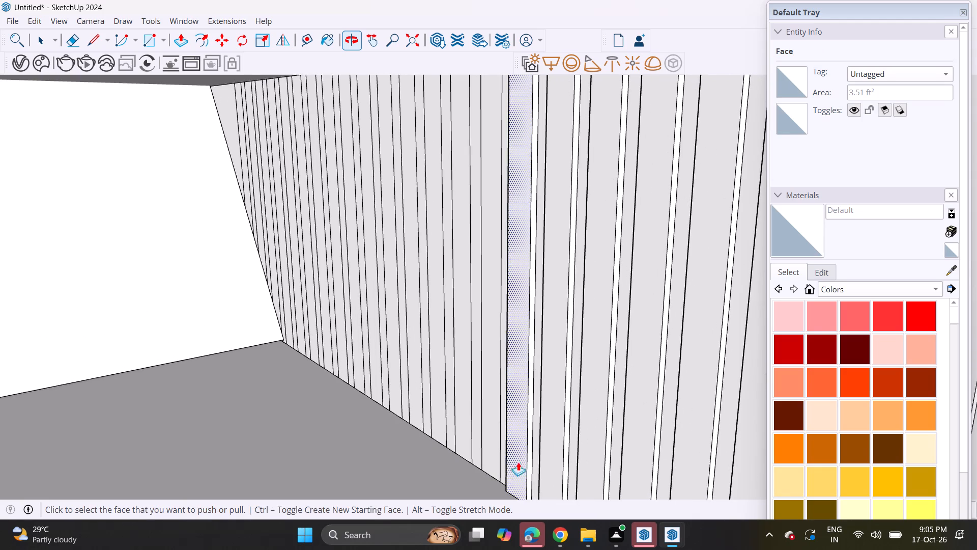
double_click(492, 425)
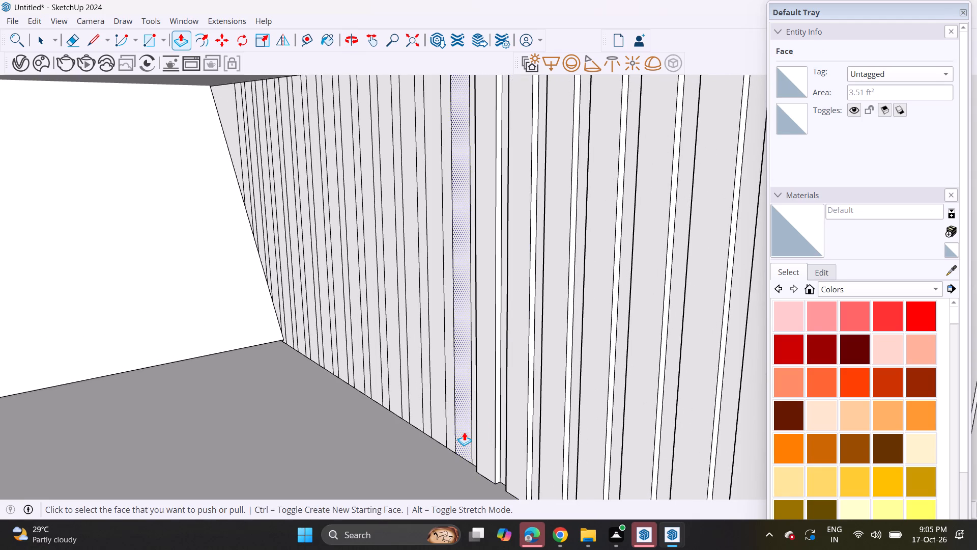
double_click(464, 432)
double_click(441, 410)
double_click(417, 391)
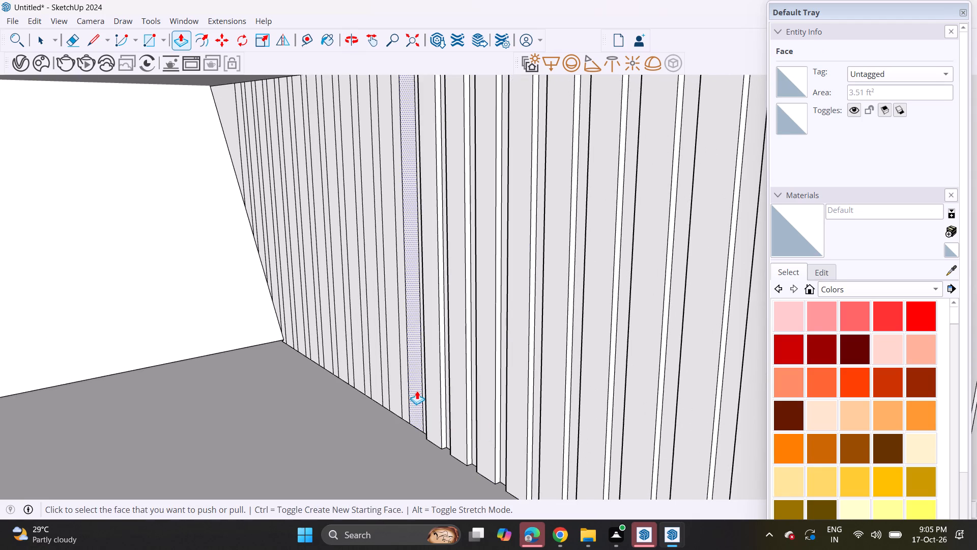
double_click(392, 379)
double_click(377, 368)
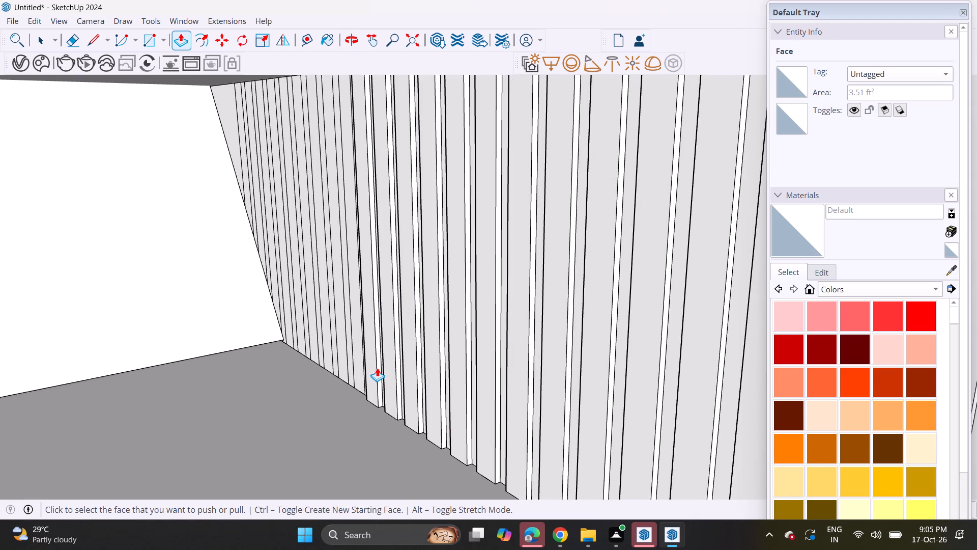
Push/Pull the next strip outward level with its neighbour and repeat on the remaining five full-height alternate strips toward the pitched roof.
middle_drag(377, 368, 465, 431)
middle_drag(468, 436, 454, 348)
shift+scroll(468, 436, up, 2)
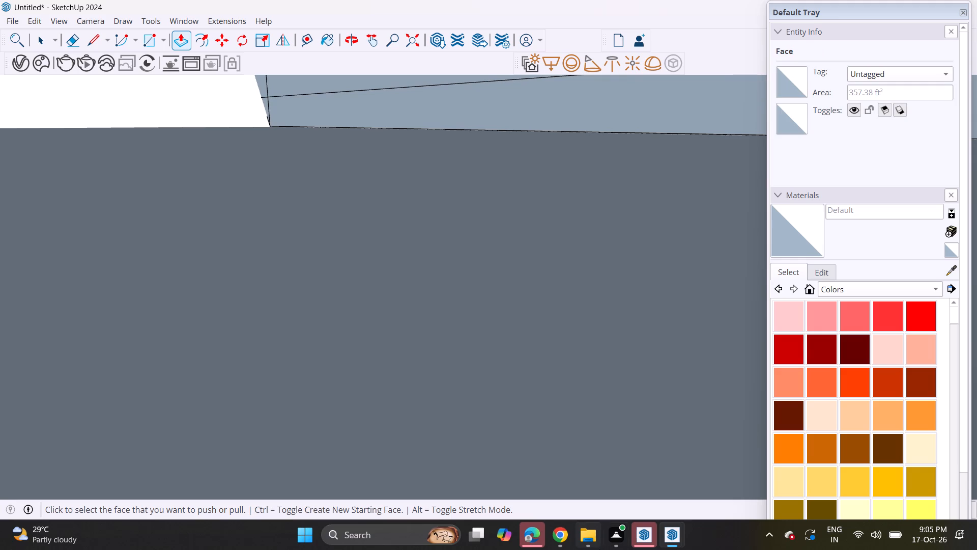
middle_drag(691, 525, 692, 516)
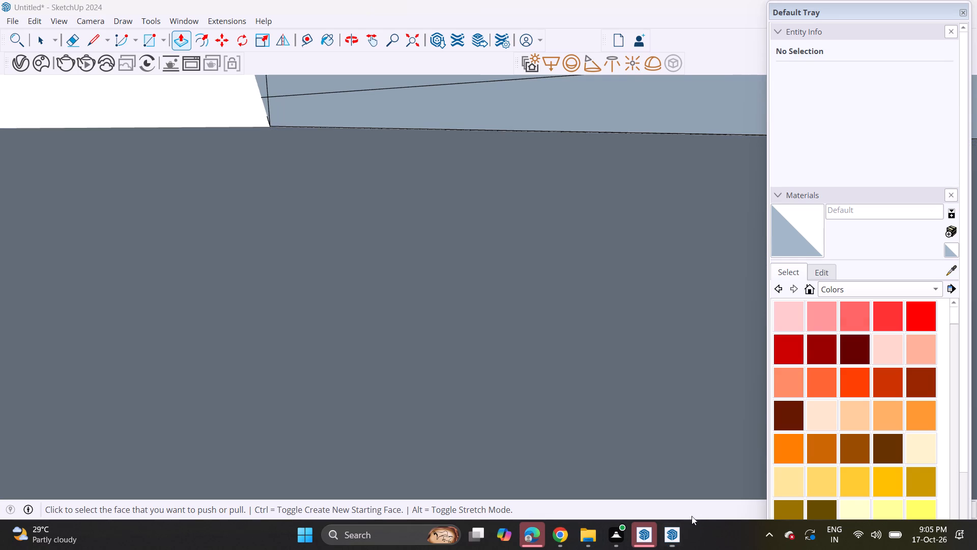
middle_drag(692, 516, 699, 440)
shift+scroll(697, 458, up, 1)
middle_drag(697, 479, 717, 351)
shift+scroll(717, 330, up, 1)
scroll(704, 349, down, 7)
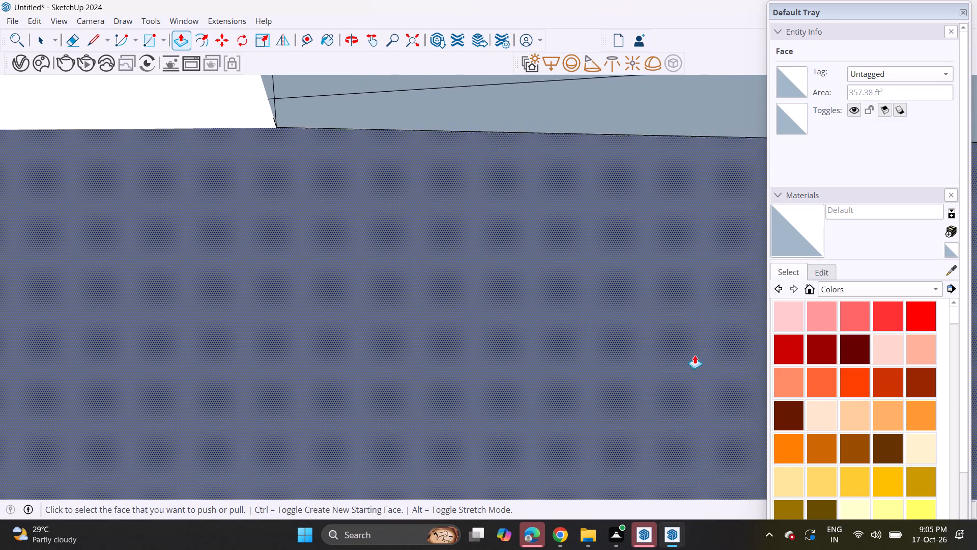
scroll(695, 355, down, 14)
shift+middle_drag(554, 422, 641, 223)
shift+middle_drag(457, 447, 619, 203)
shift+scroll(458, 446, up, 1)
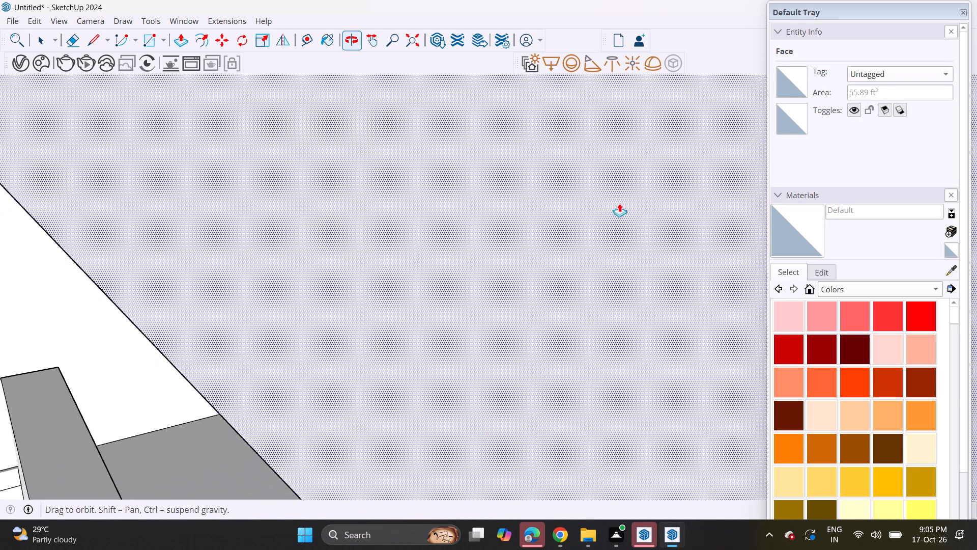
shift+middle_drag(619, 203, 619, 204)
shift+middle_drag(490, 395, 633, 196)
shift+middle_drag(487, 399, 572, 245)
shift+scroll(490, 395, up, 1)
scroll(433, 423, up, 5)
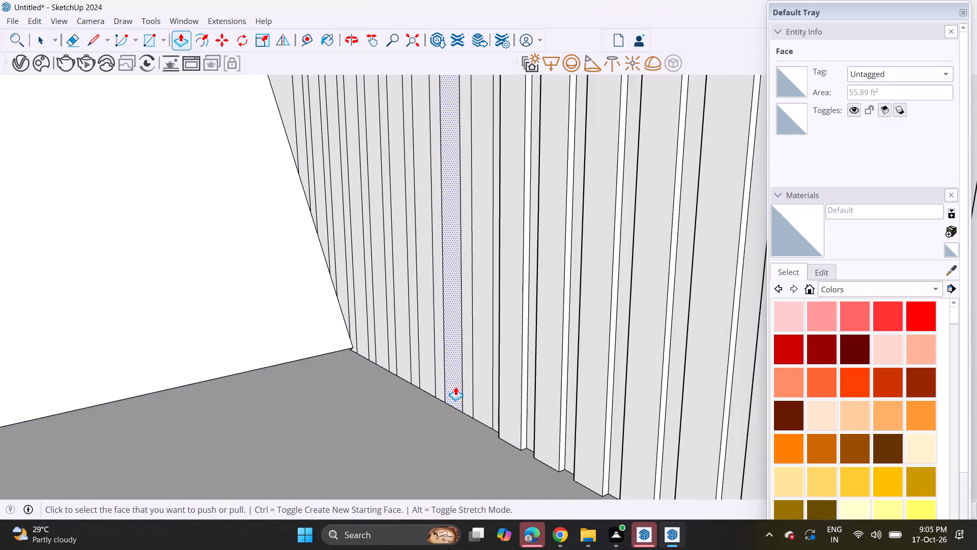
scroll(455, 387, up, 2)
click(493, 422)
click(529, 449)
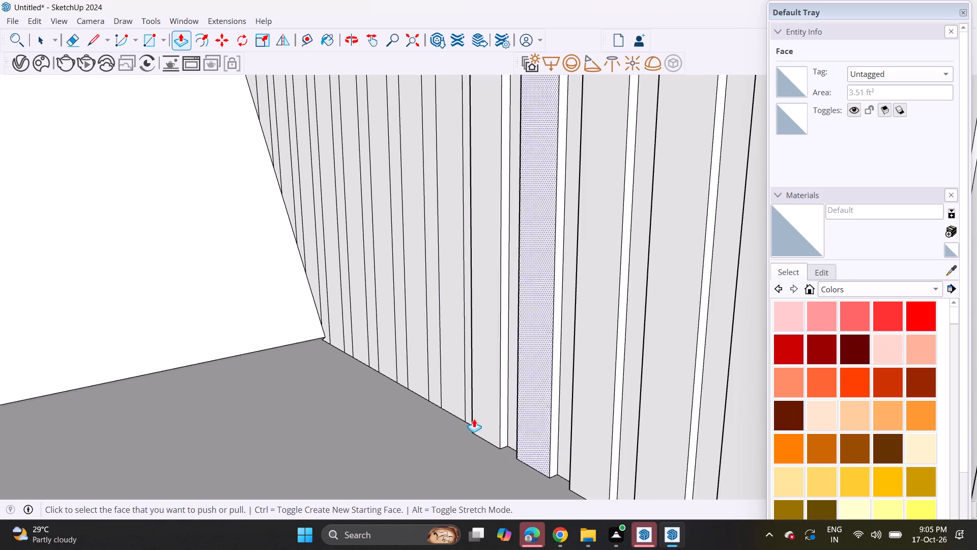
double_click(461, 402)
double_click(419, 368)
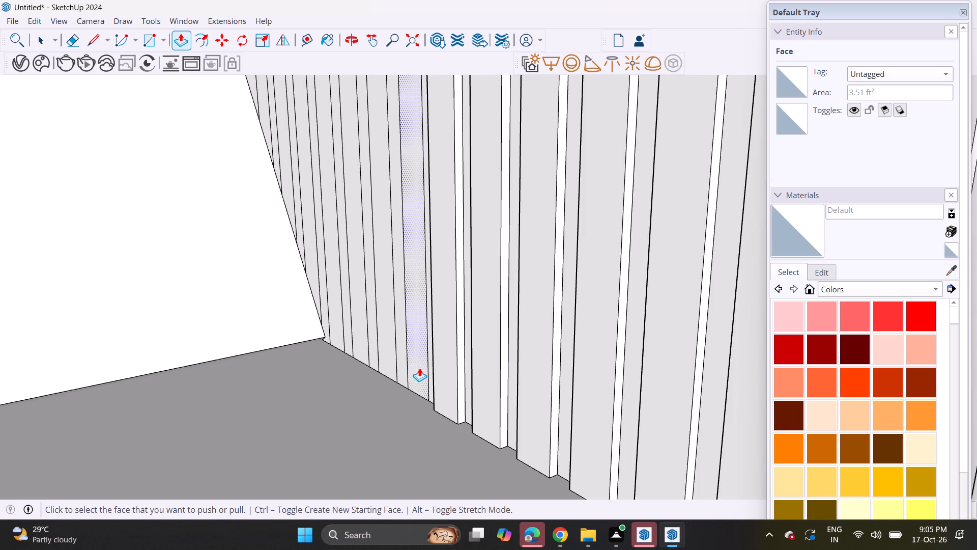
double_click(395, 362)
double_click(356, 351)
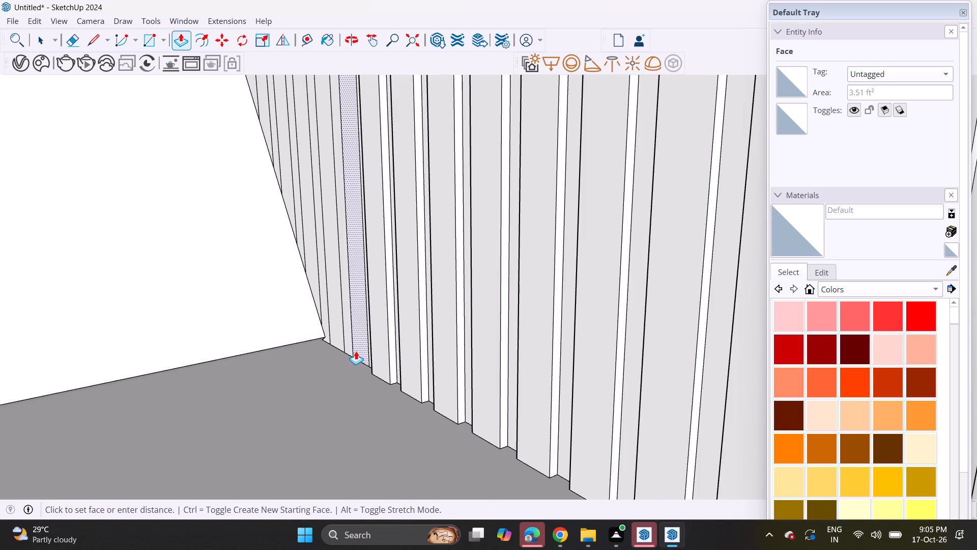
click(336, 338)
click(336, 338)
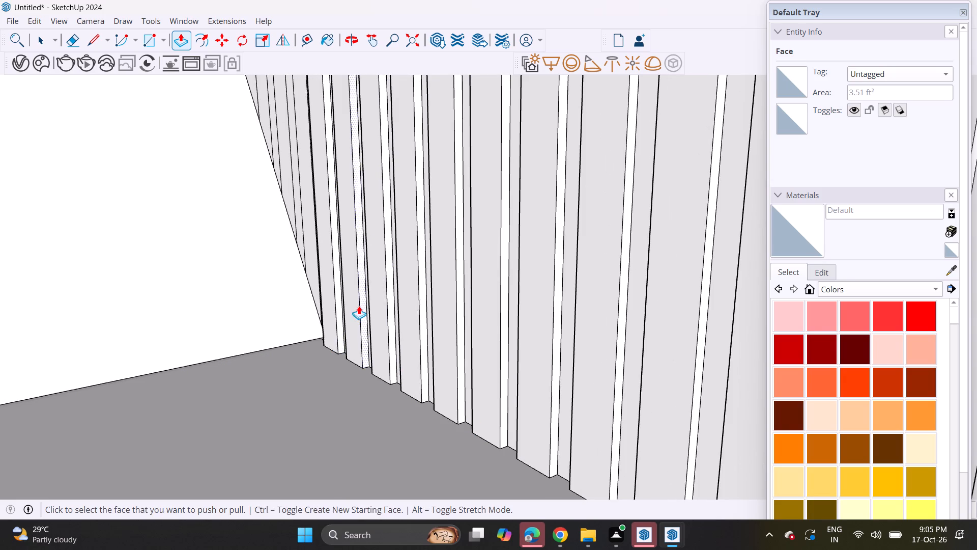
Push/Pull the last three alternate strips, cut off by the pitched roof's slope, outward to the same depth.
middle_drag(359, 304, 563, 549)
shift+middle_drag(471, 439, 531, 255)
shift+scroll(530, 259, up, 1)
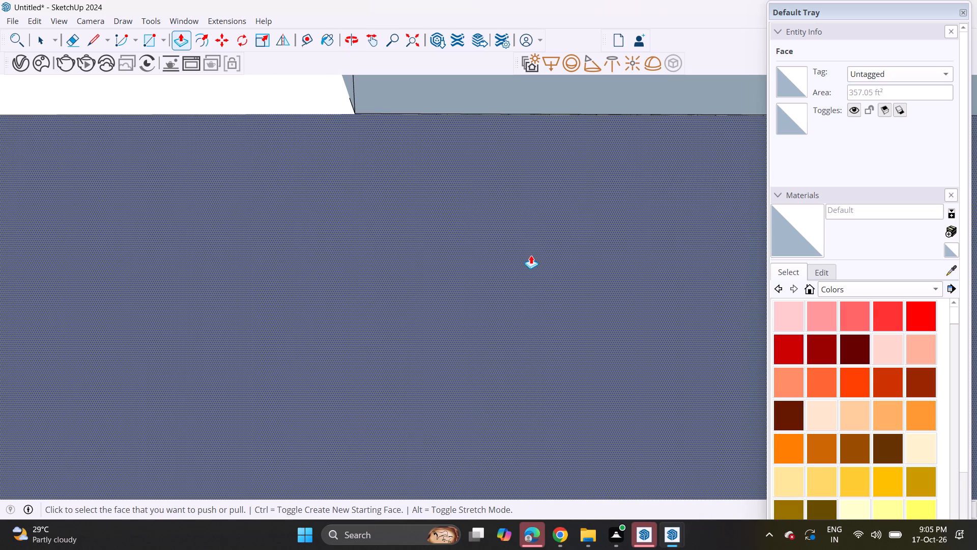
scroll(542, 206, down, 2)
shift+middle_drag(526, 285, 495, 128)
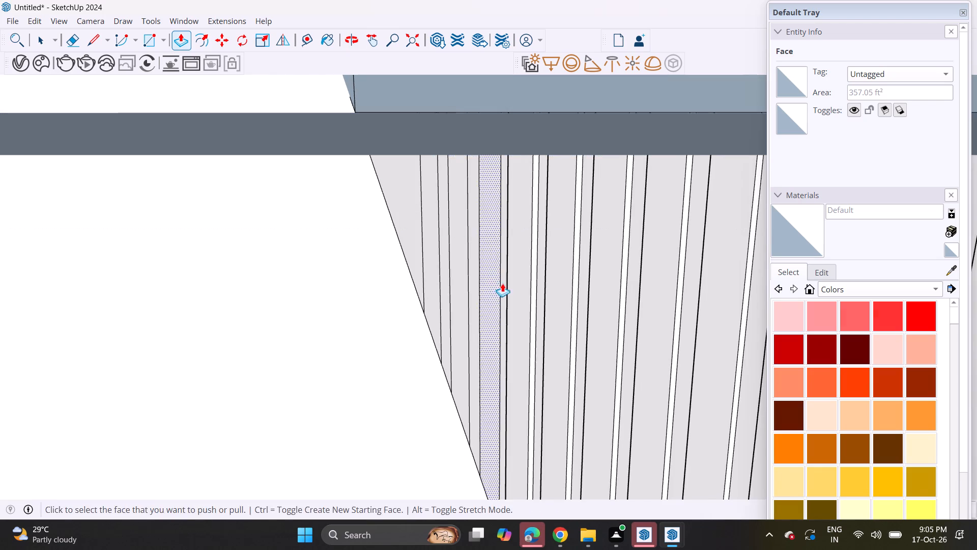
shift+middle_drag(505, 273, 505, 208)
double_click(483, 340)
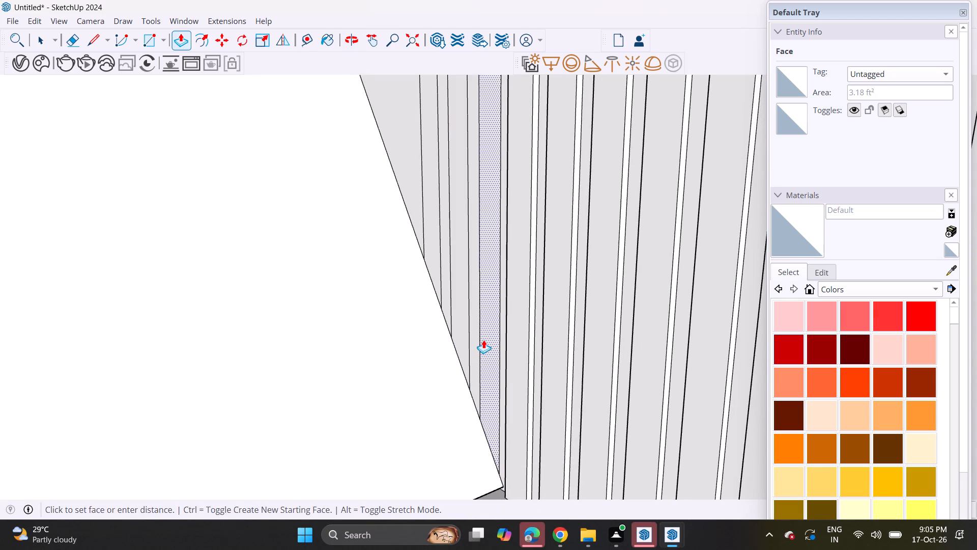
double_click(459, 311)
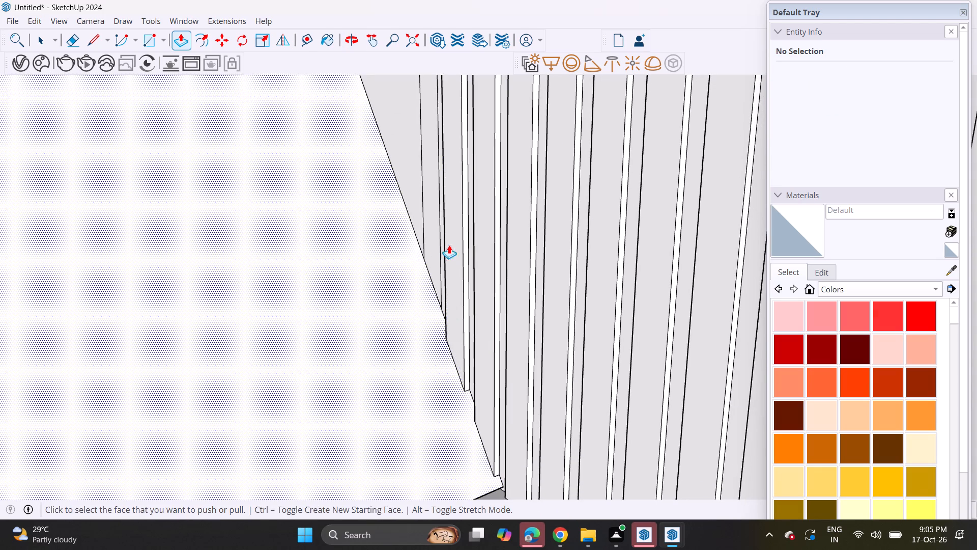
double_click(432, 238)
Examine the slatted top-floor wall, the front facade and the open terrace beside the pitched roof.
middle_drag(464, 242, 564, 209)
scroll(572, 207, down, 9)
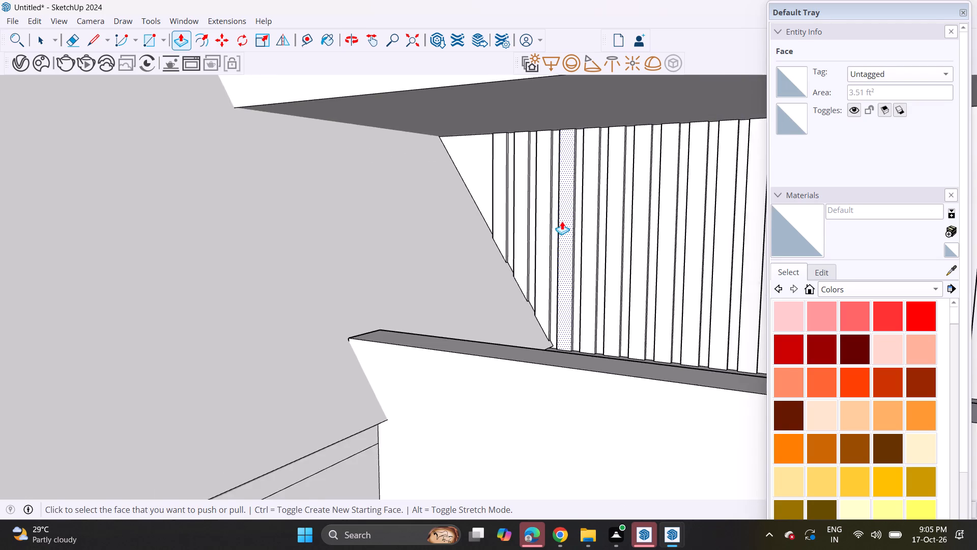
scroll(562, 221, down, 11)
middle_drag(548, 294, 621, 299)
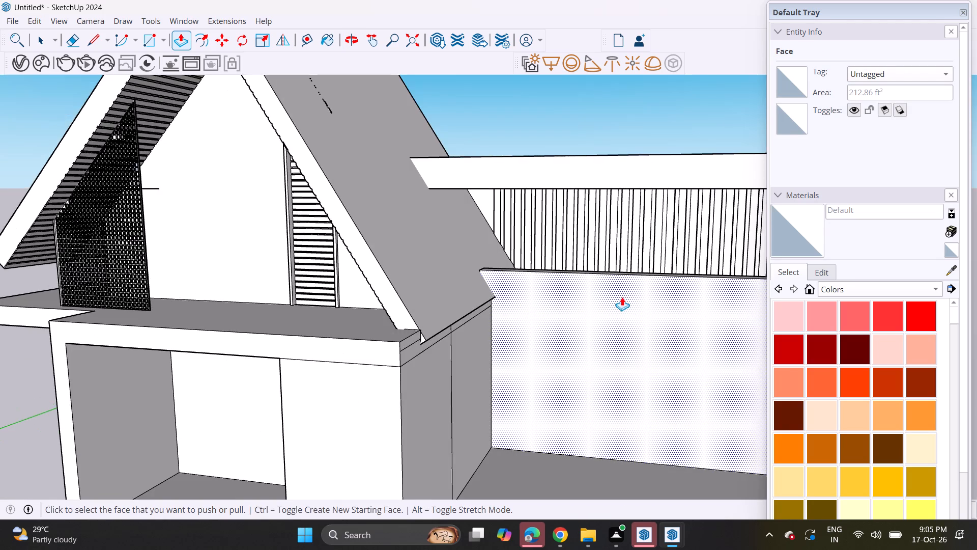
scroll(622, 297, up, 1)
scroll(611, 296, down, 4)
middle_drag(571, 300, 654, 265)
scroll(633, 266, down, 6)
middle_drag(603, 315, 550, 287)
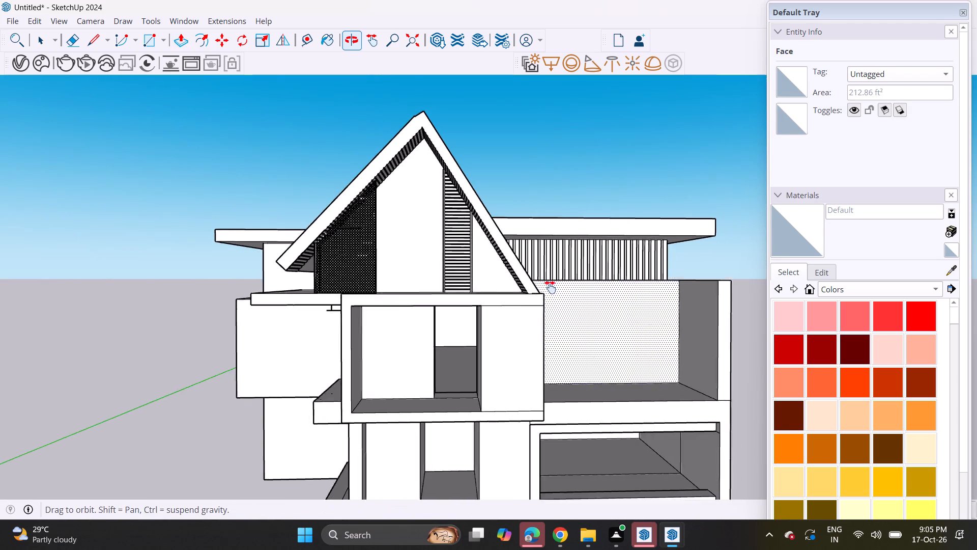
middle_drag(550, 287, 505, 242)
shift+middle_drag(510, 251, 573, 297)
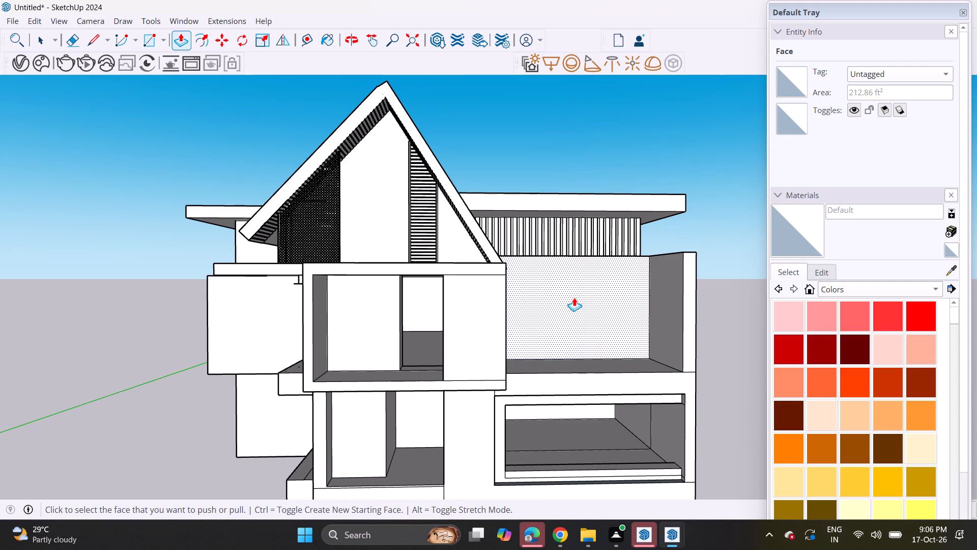
scroll(542, 350, down, 3)
shift+middle_drag(520, 389, 497, 338)
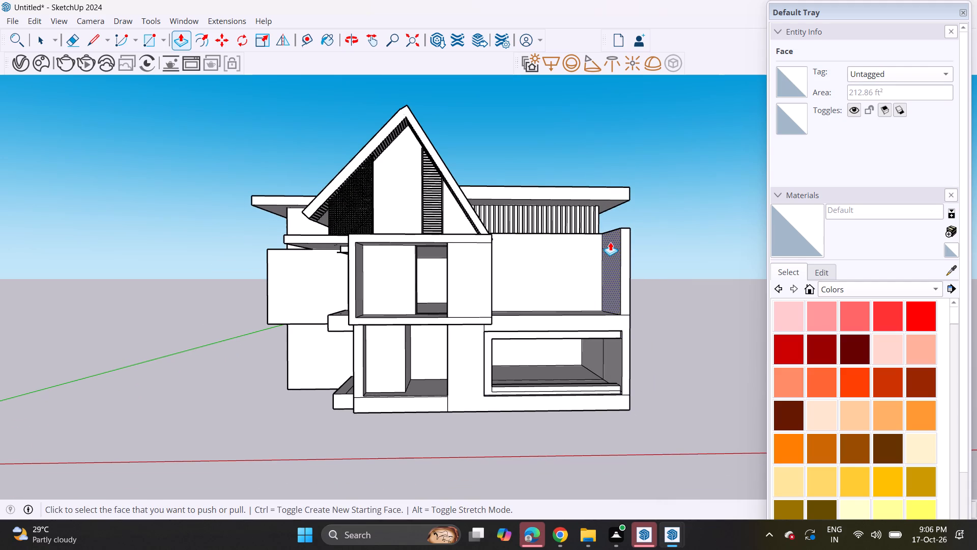
middle_drag(610, 240, 393, 393)
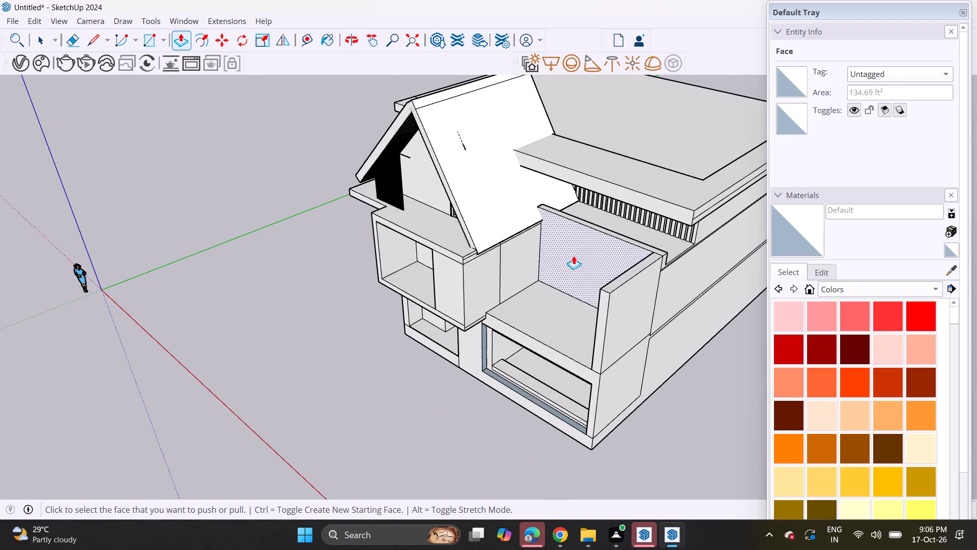
scroll(573, 255, up, 1)
middle_drag(560, 260, 305, 322)
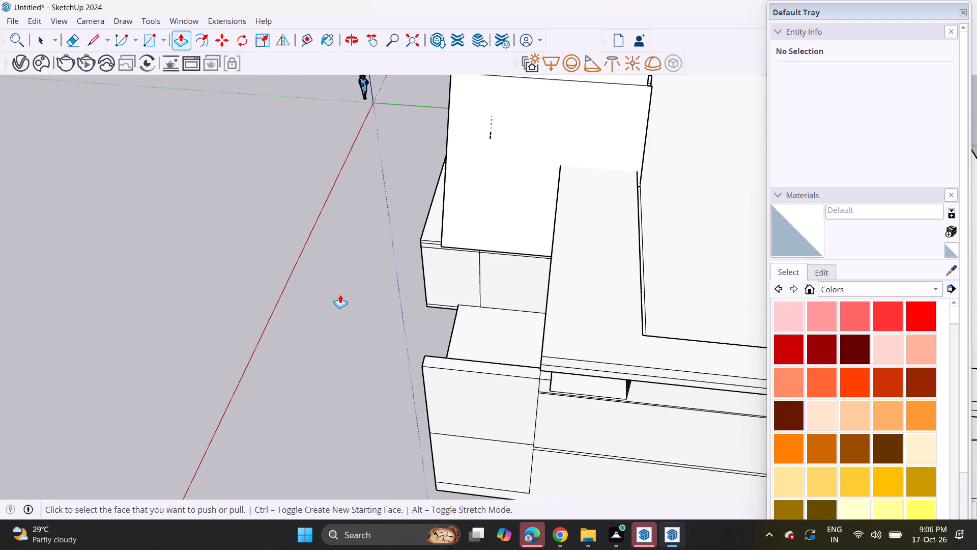
middle_drag(413, 271, 617, 242)
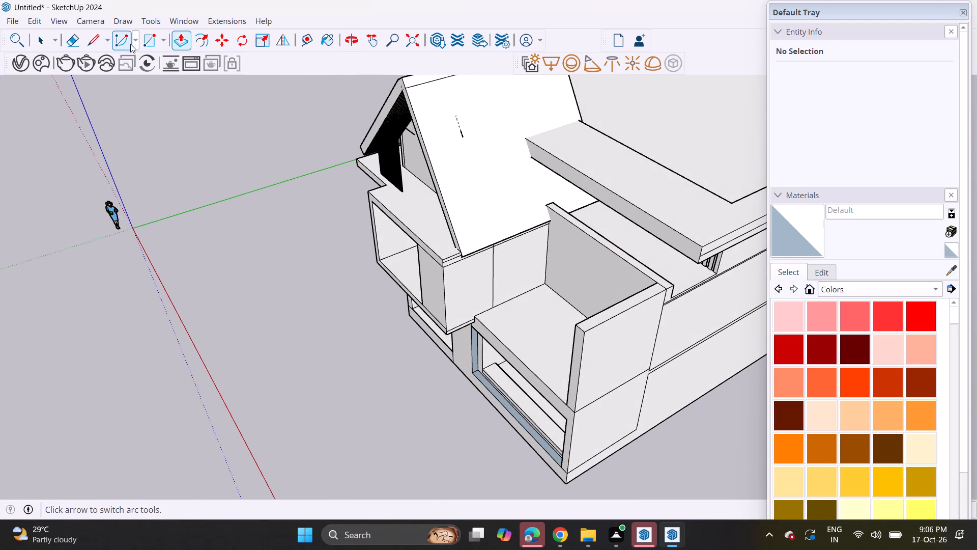
Draw a rectangle of about 7.2 ft² on the wall beneath the pitched roof's eave, from the terrace's rear corner to the vertical edge.
click(145, 39)
scroll(510, 197, up, 2)
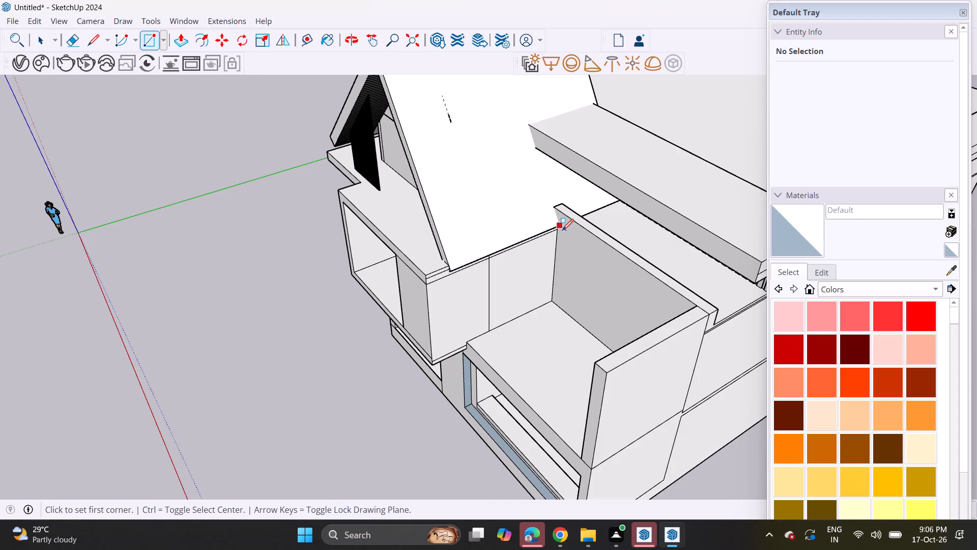
scroll(562, 230, up, 7)
click(551, 230)
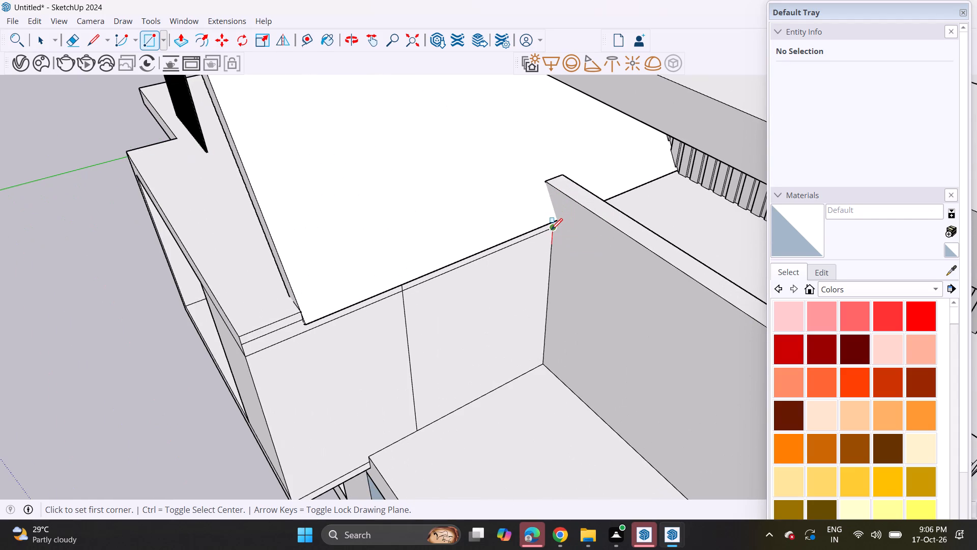
scroll(510, 317, down, 3)
middle_drag(499, 322, 621, 367)
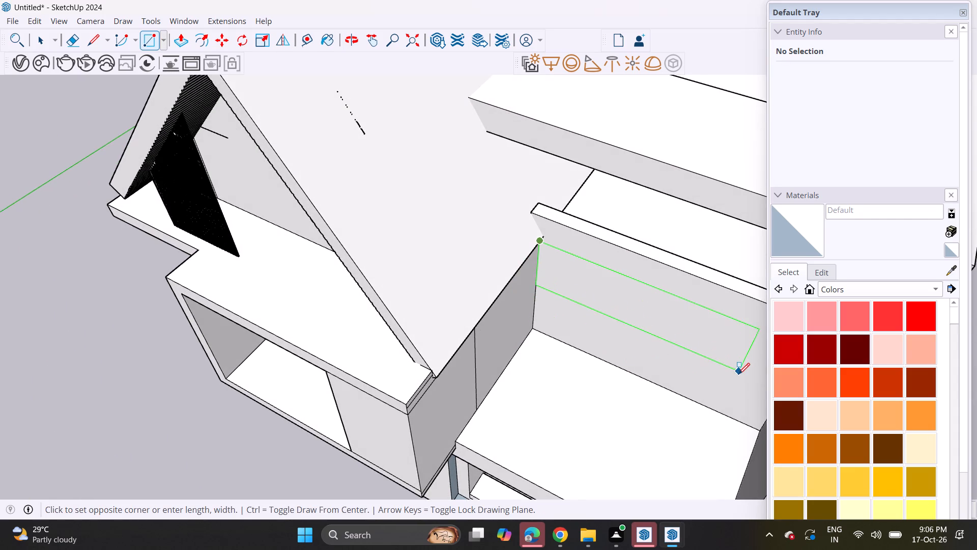
scroll(738, 374, down, 3)
middle_drag(736, 376, 543, 290)
middle_drag(510, 271, 636, 295)
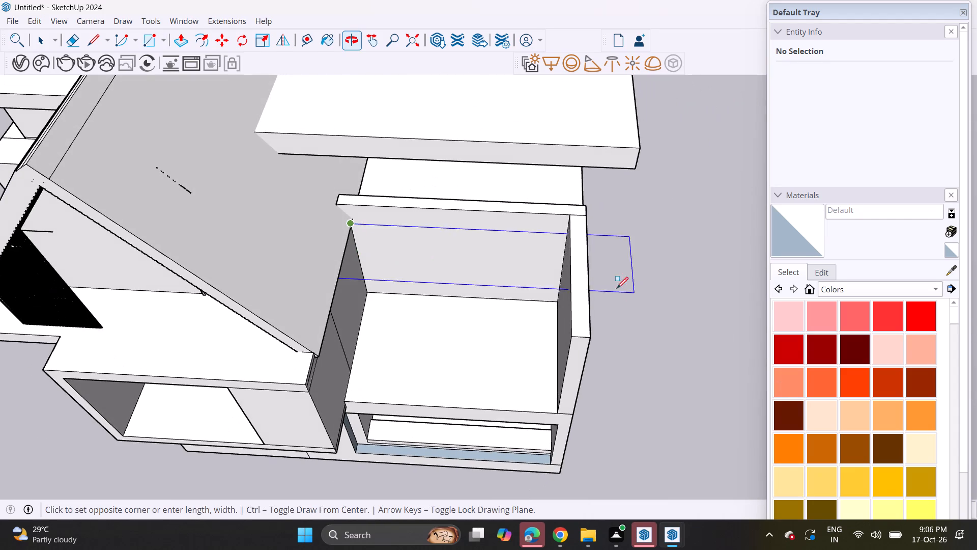
middle_drag(558, 308, 625, 306)
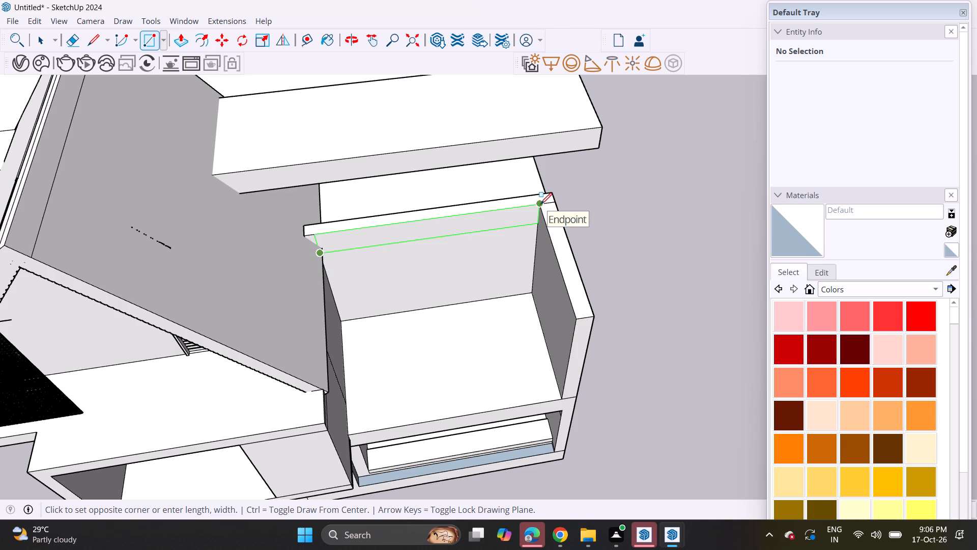
middle_drag(477, 222, 386, 101)
middle_drag(351, 334, 359, 278)
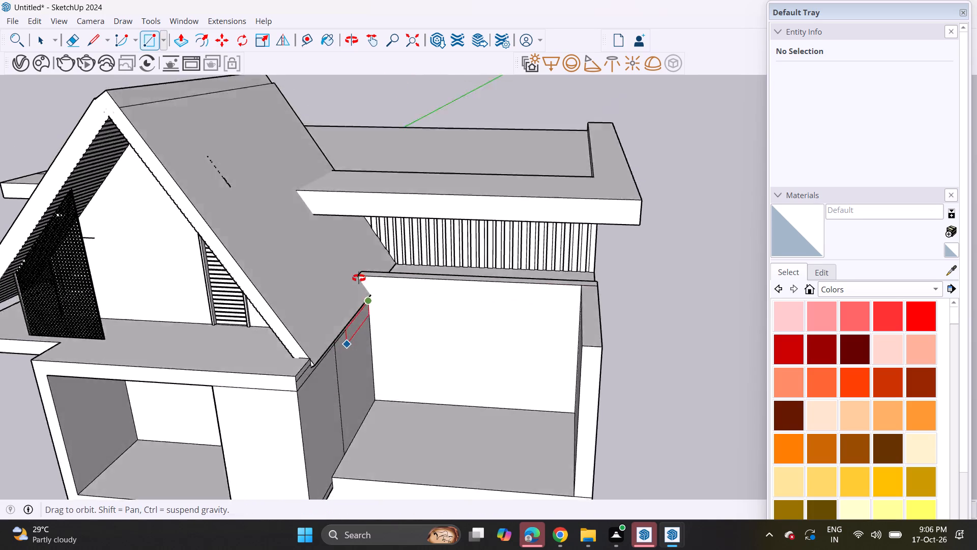
middle_drag(359, 278, 359, 206)
scroll(335, 360, up, 8)
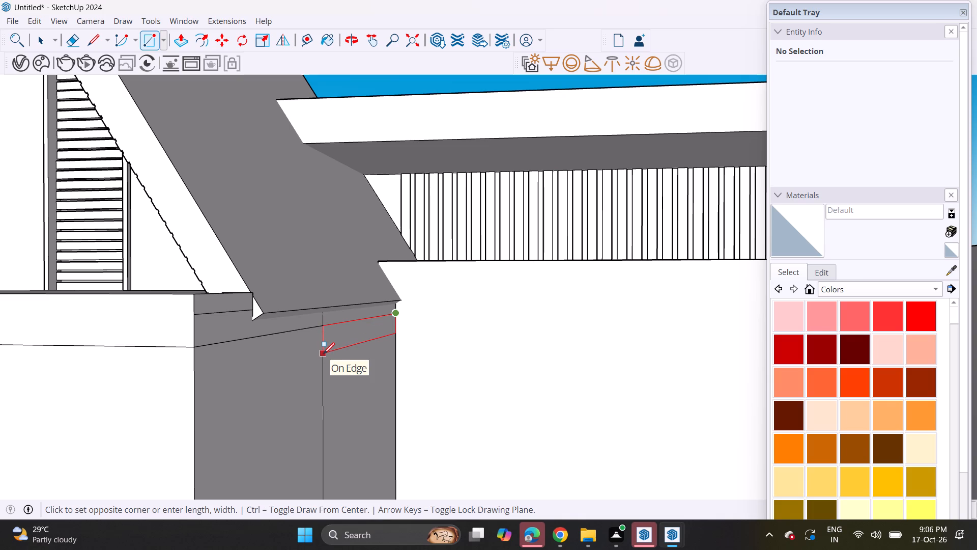
click(323, 354)
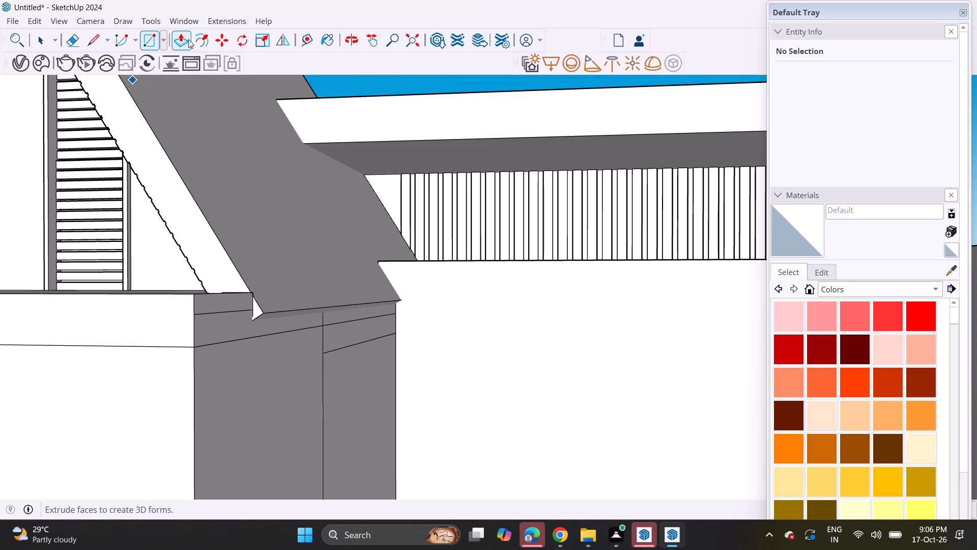
Push/Pull the rectangle about 17' 10 3/8" across the terrace to the opposite side wall, forming a canopy slab.
click(188, 38)
click(341, 329)
scroll(519, 337, down, 4)
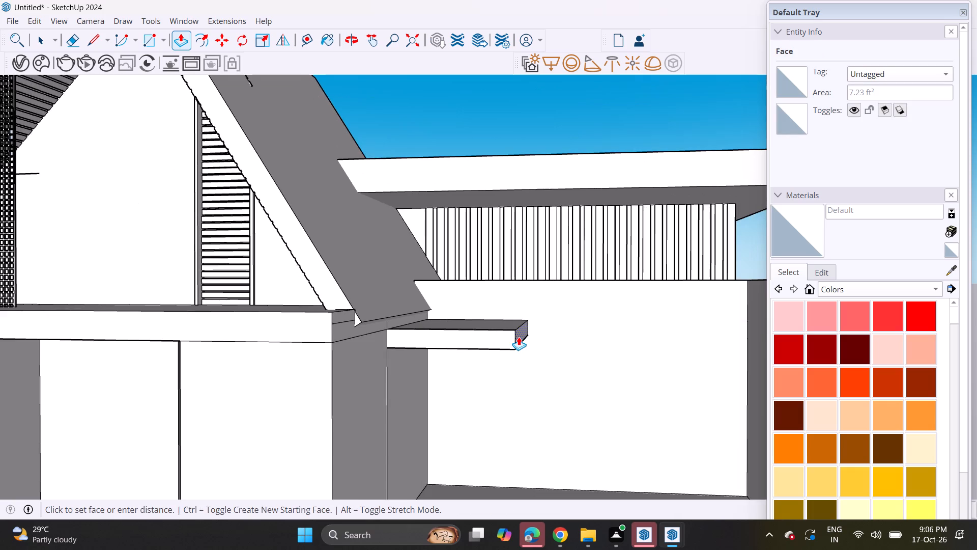
middle_drag(519, 337, 274, 275)
middle_drag(274, 275, 342, 295)
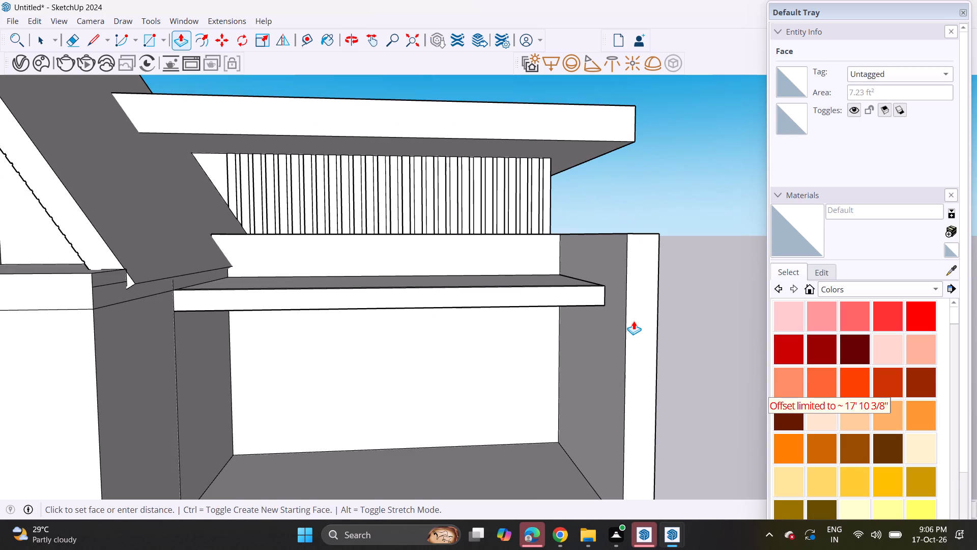
click(634, 321)
Delete the stray lengthwise edge near the front of the canopy slab's top face.
middle_drag(510, 254, 473, 407)
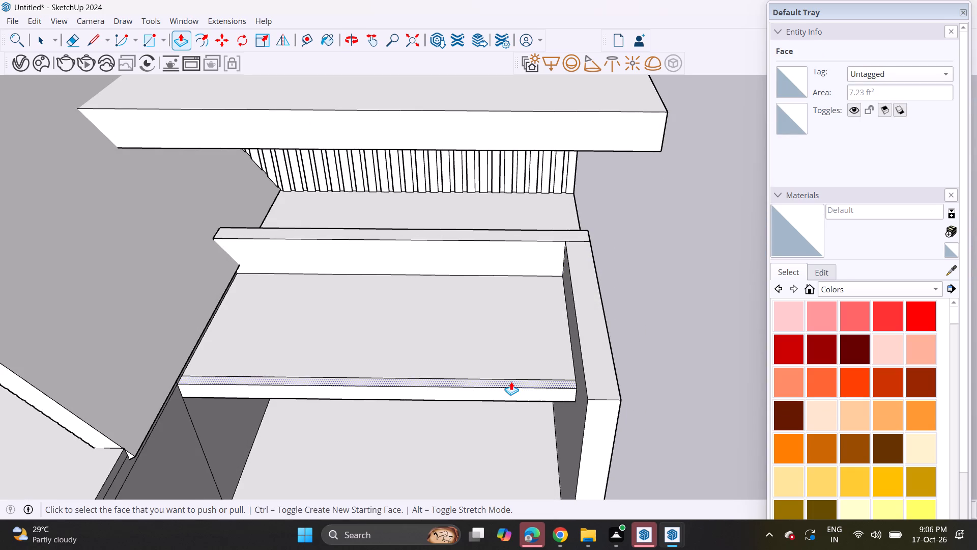
key(space)
click(505, 375)
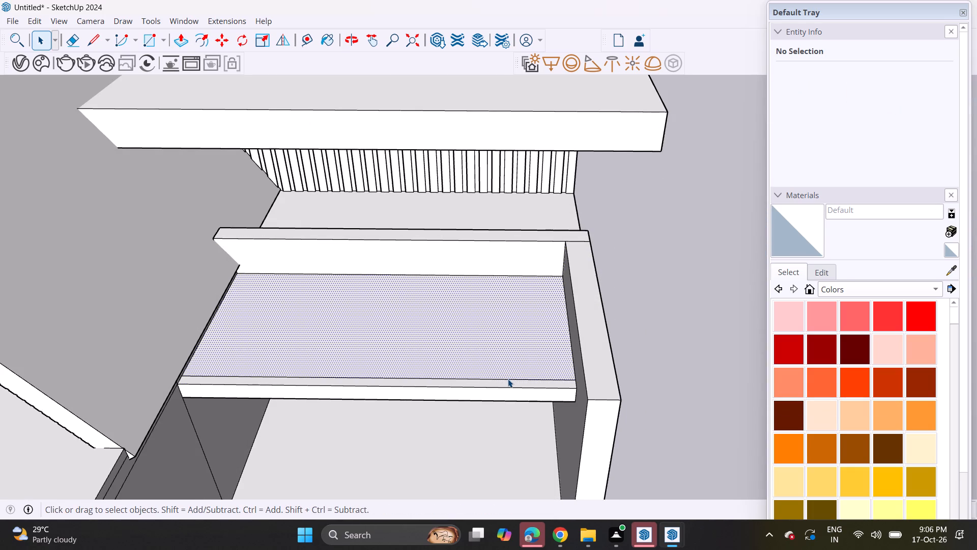
click(508, 379)
key(Delete)
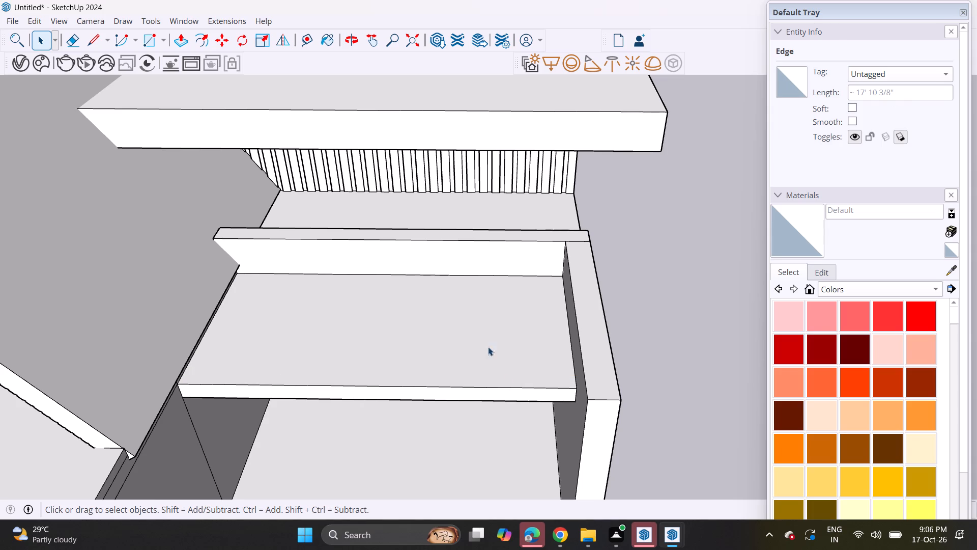
Draw a narrow front-to-back rectangle on the canopy slab's top face, slightly inset beside the terrace's outer side wall.
click(154, 47)
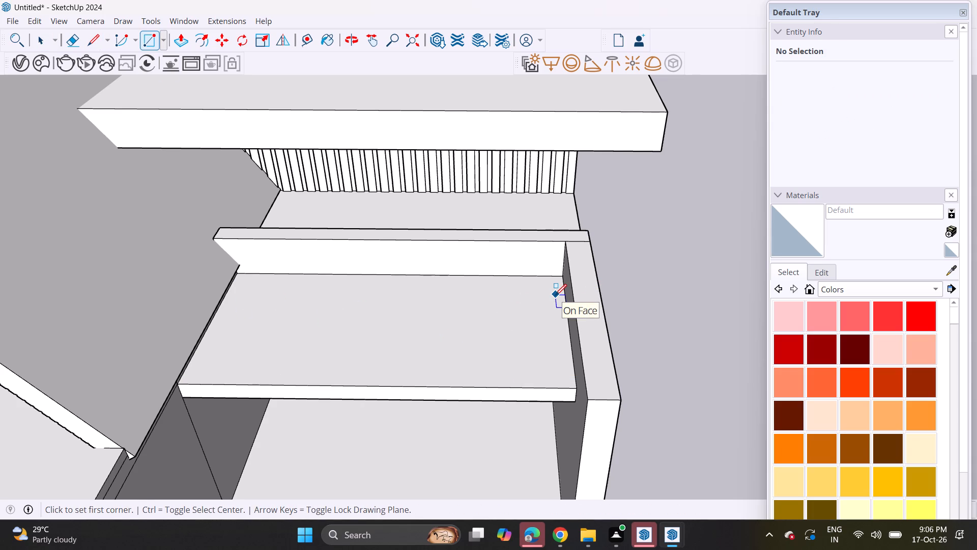
scroll(555, 295, up, 8)
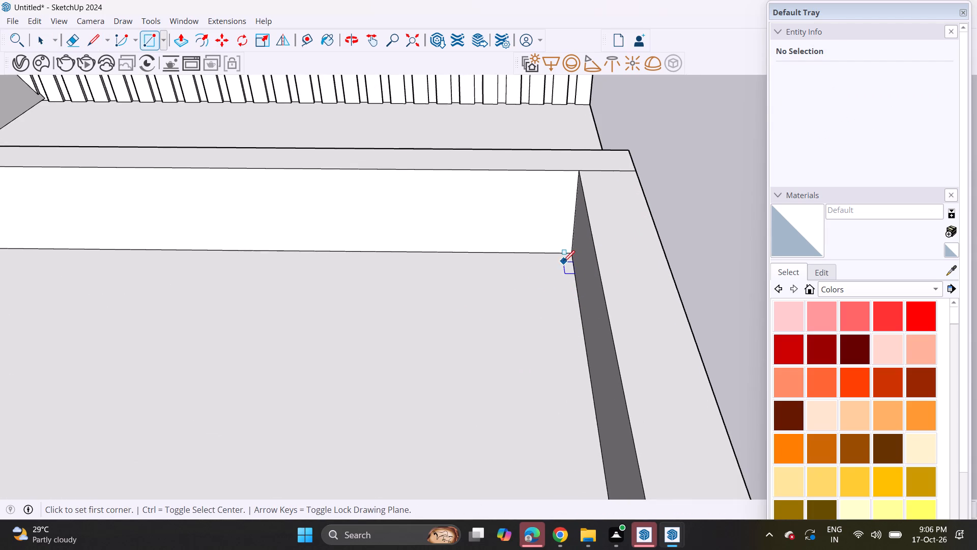
click(564, 260)
scroll(533, 437, down, 4)
shift+middle_drag(528, 454, 490, 358)
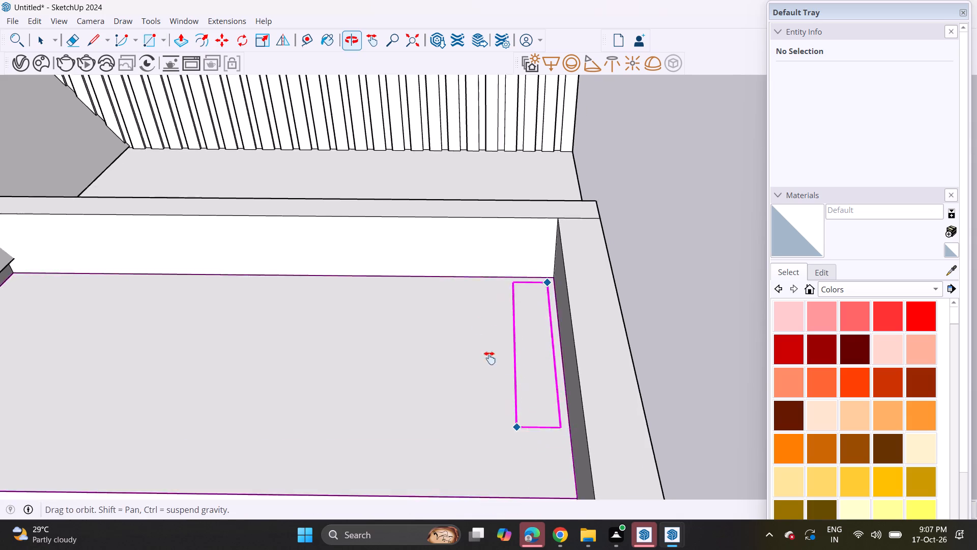
shift+middle_drag(490, 358, 468, 306)
middle_drag(468, 305, 505, 380)
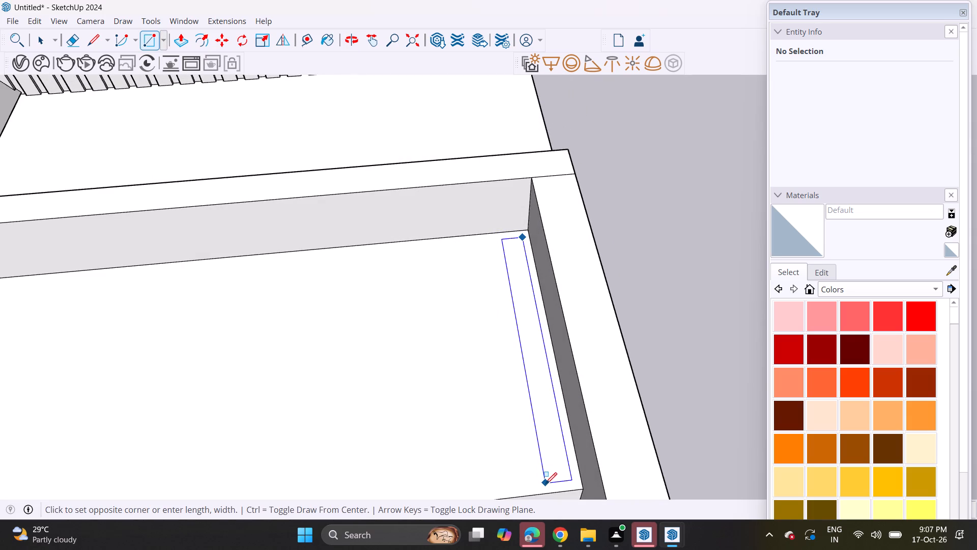
click(544, 488)
Copy the narrow rectangle three times toward the pitched roof, leaving equal narrow gaps between the strips.
key(space)
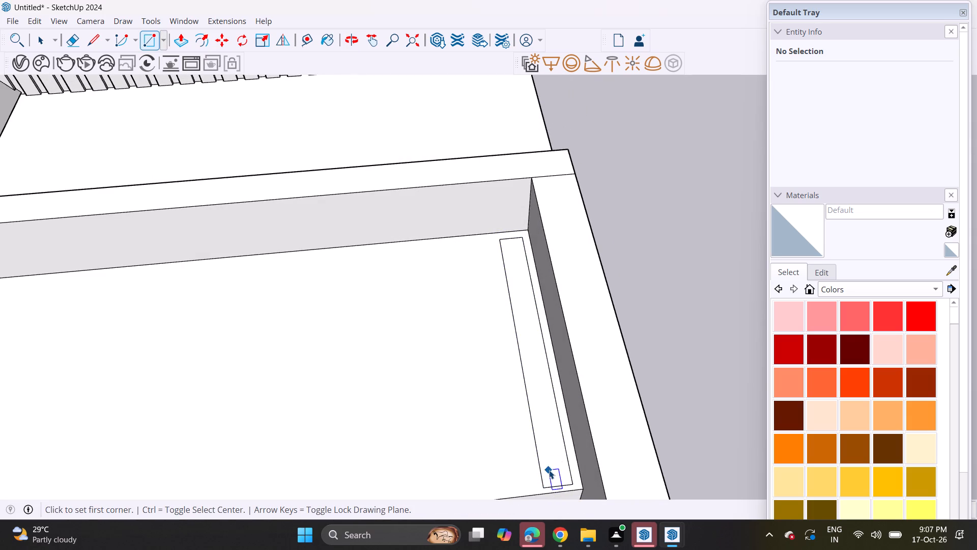
double_click(549, 469)
key(m)
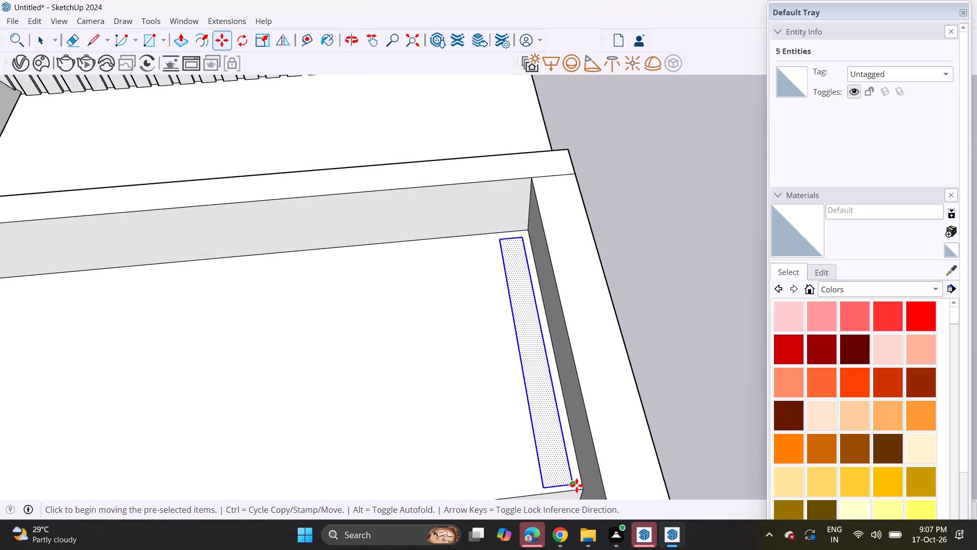
click(577, 485)
click(534, 489)
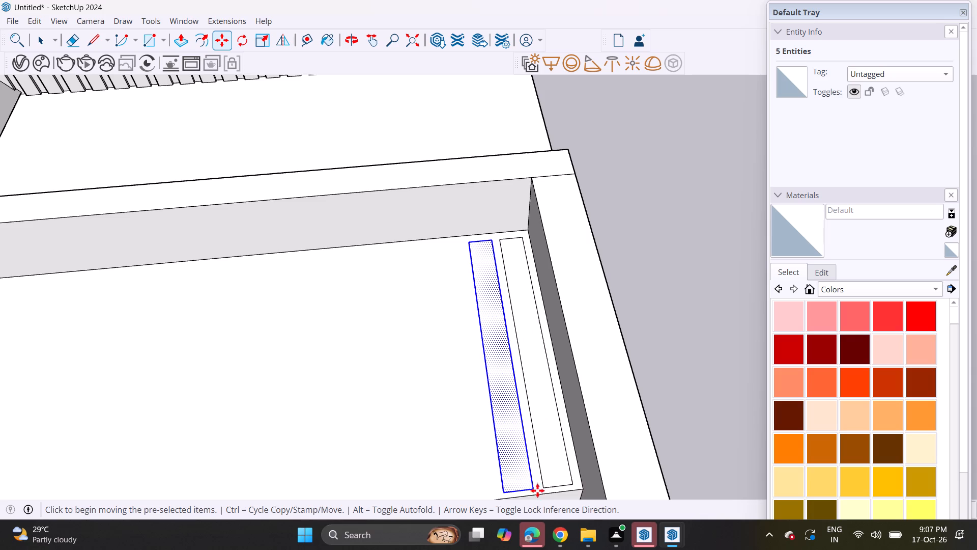
click(547, 488)
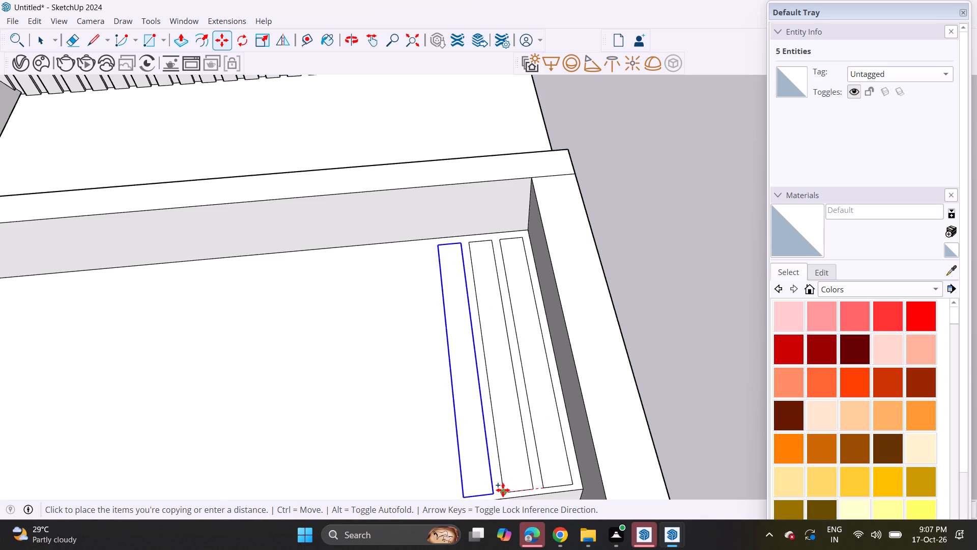
click(503, 490)
scroll(496, 449, down, 3)
shift+middle_drag(496, 449, 497, 336)
scroll(497, 339, up, 3)
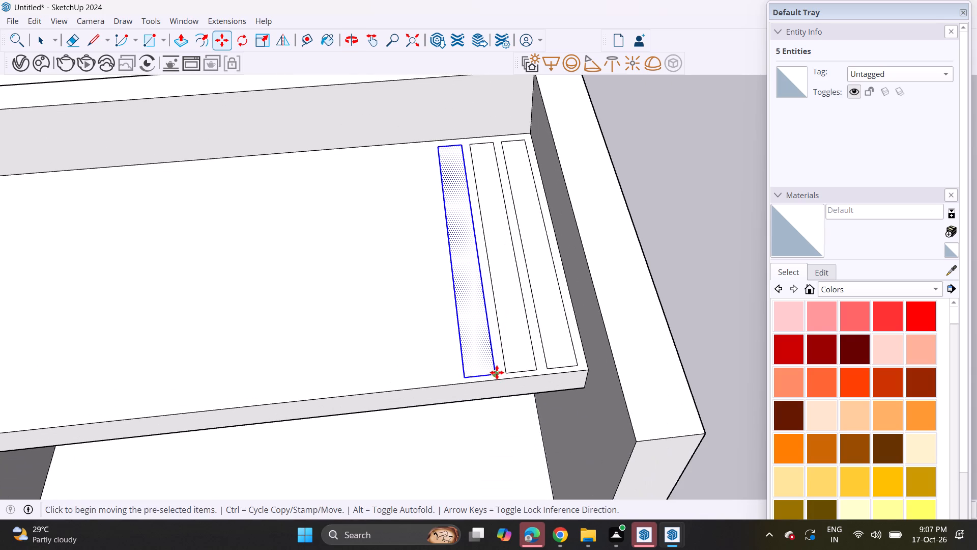
click(511, 378)
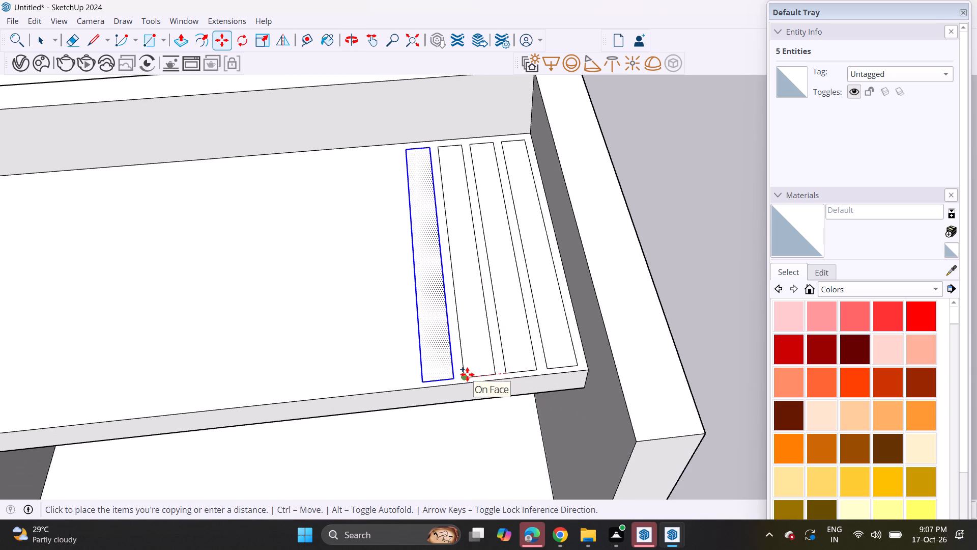
click(467, 374)
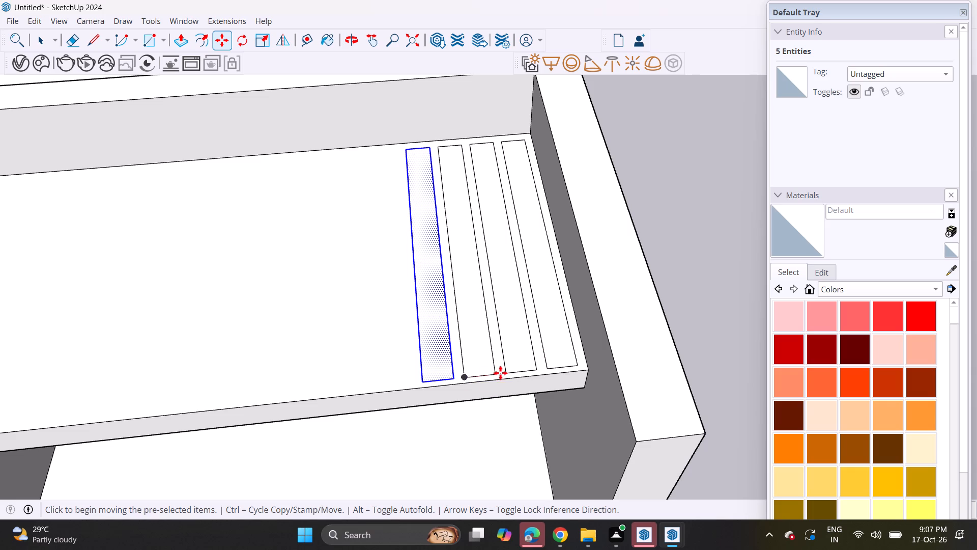
Add three more copies of the strip toward the pitched roof at the same spacing.
click(464, 378)
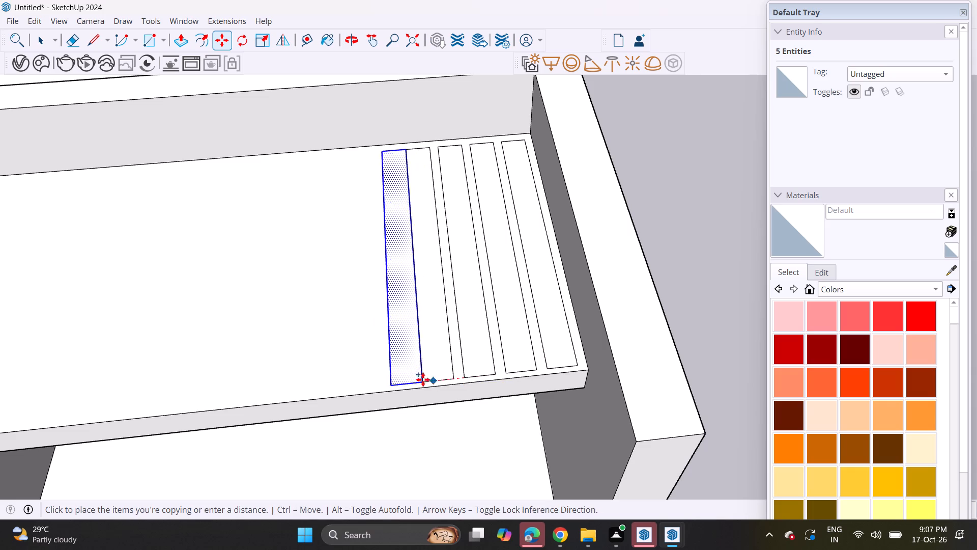
click(420, 380)
click(421, 383)
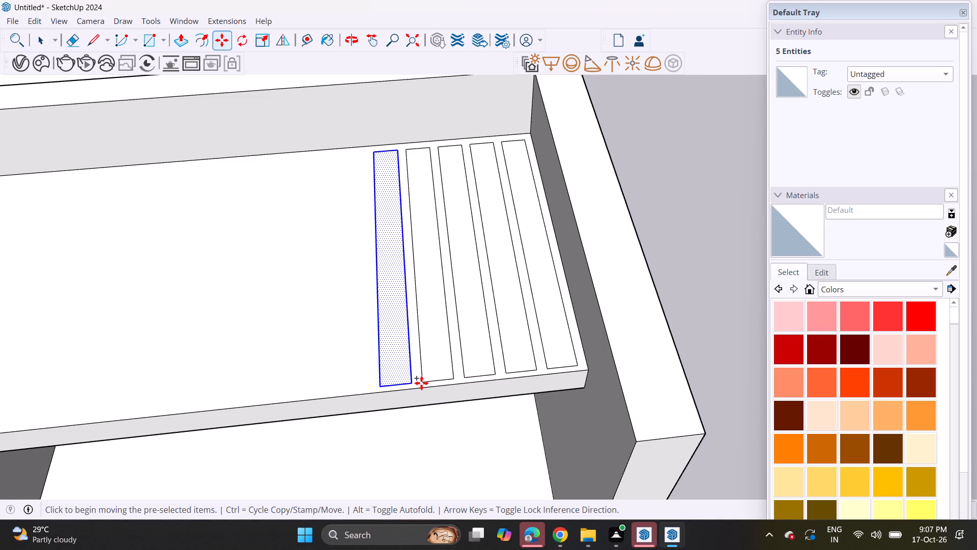
click(385, 387)
click(380, 382)
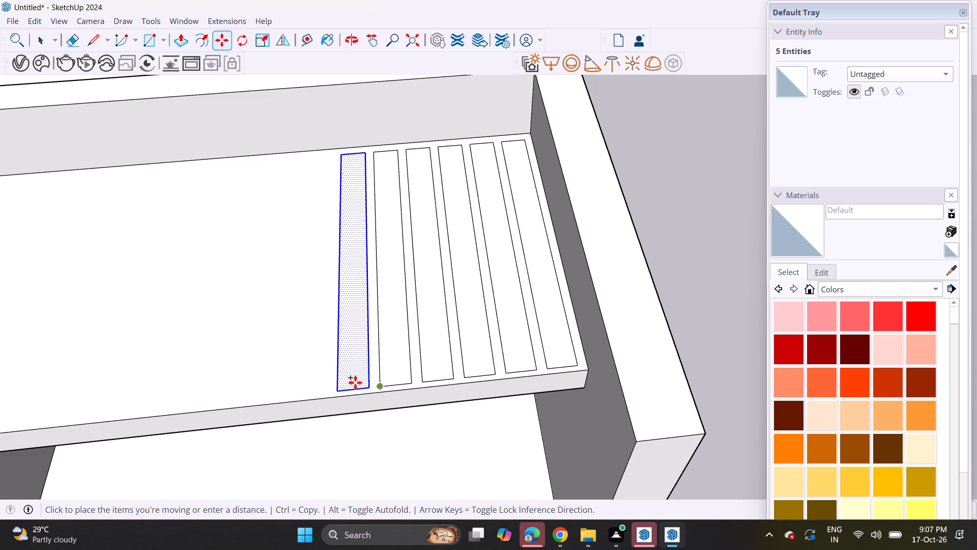
click(339, 386)
Continue the row with four more evenly spaced strip copies toward the pitched roof.
middle_drag(339, 386, 451, 373)
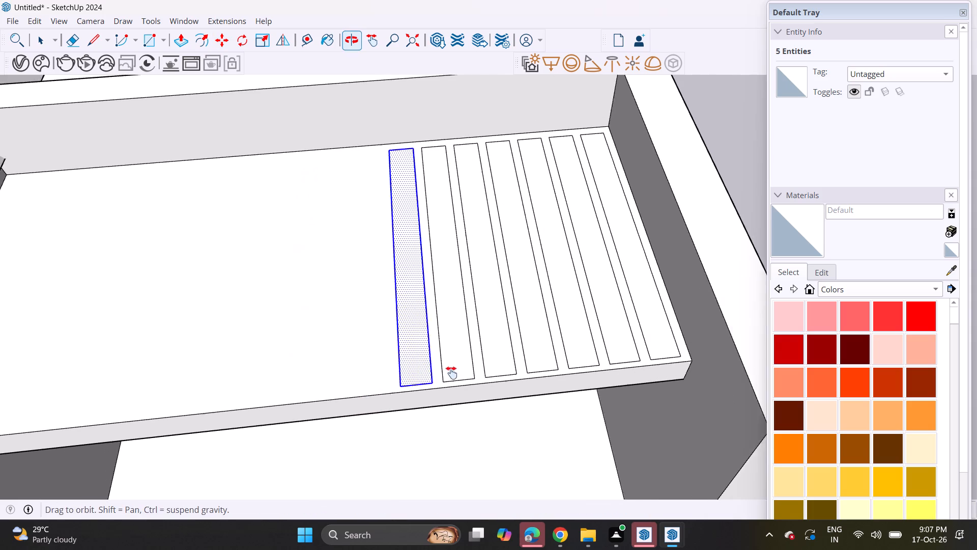
middle_drag(451, 373, 466, 363)
shift+scroll(465, 364, up, 1)
click(465, 368)
click(419, 373)
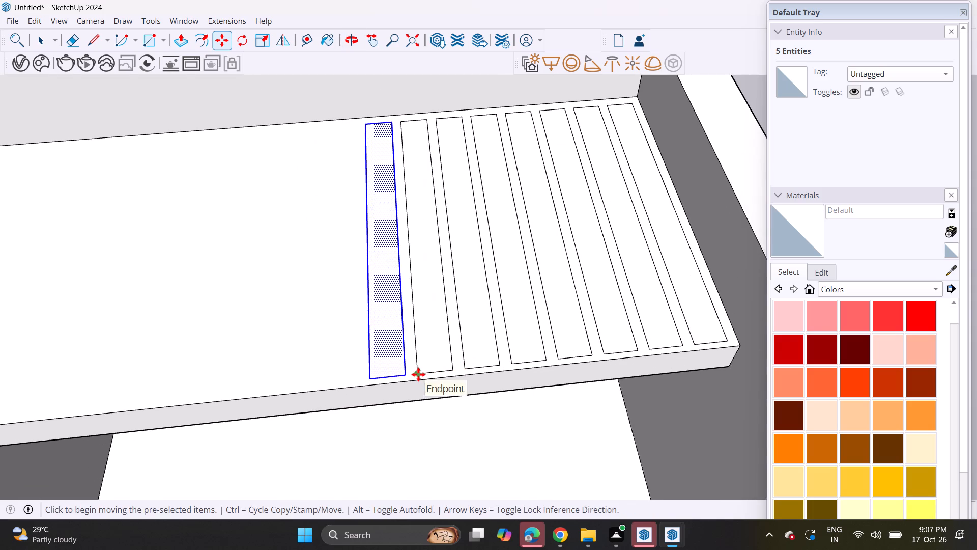
click(418, 374)
click(372, 376)
click(371, 376)
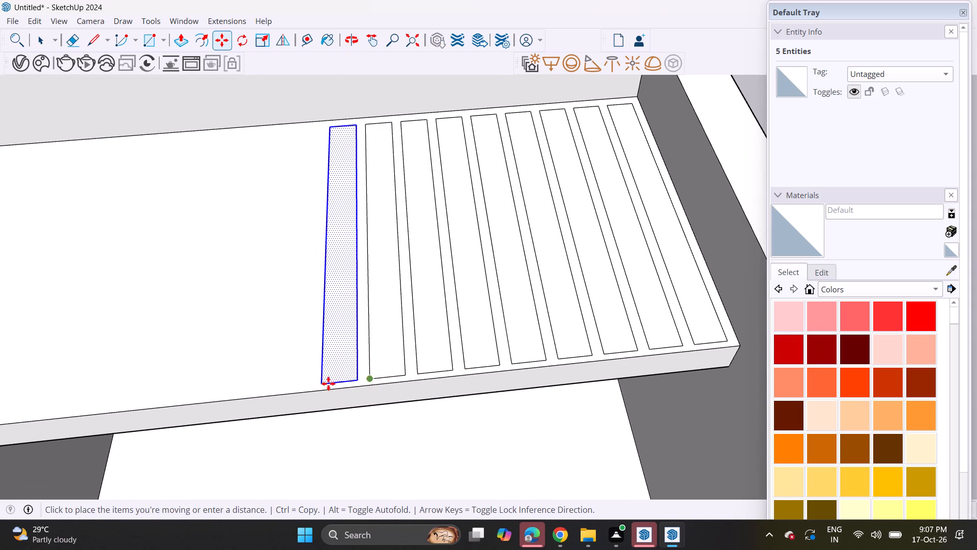
click(325, 383)
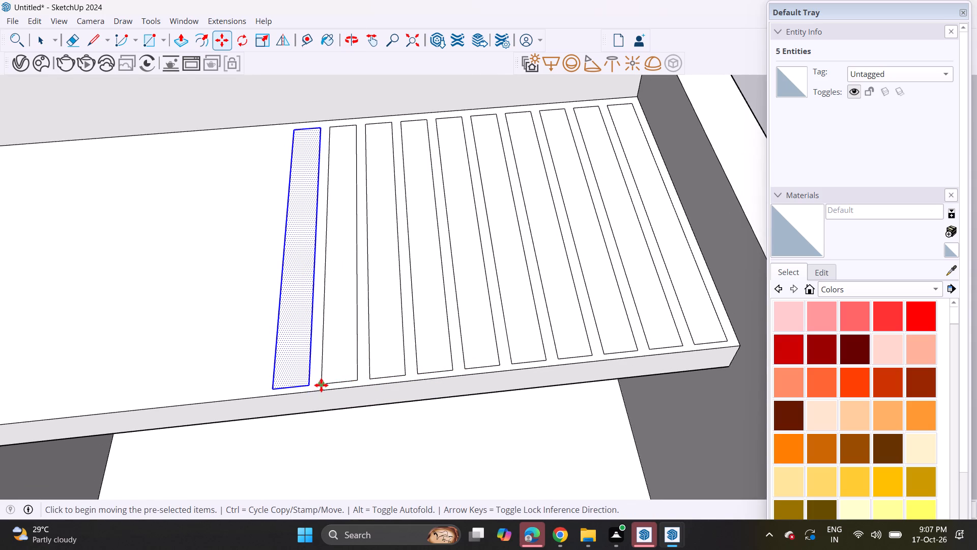
click(321, 385)
click(274, 386)
Add three more copies of the narrow strip toward the pitched roof, keeping the same gap between strips.
shift+middle_drag(314, 371, 456, 351)
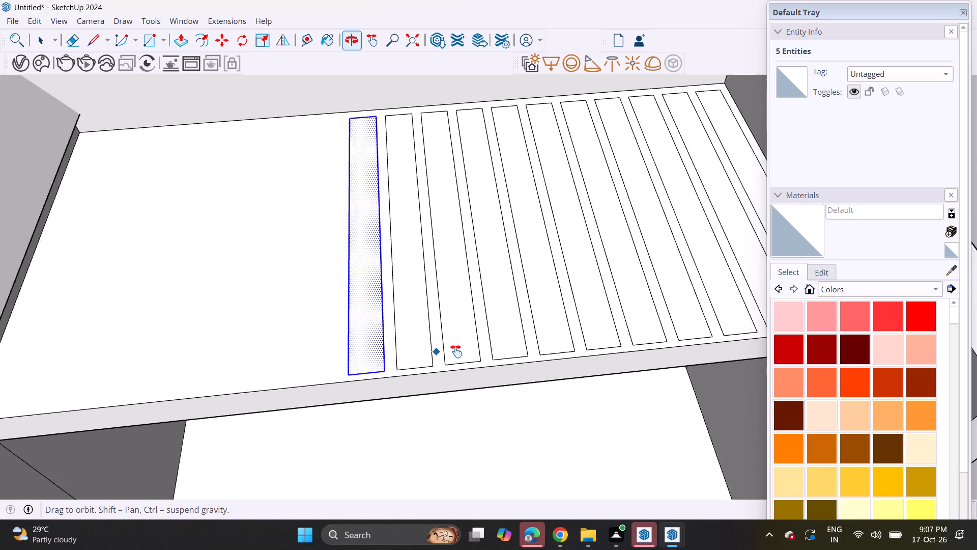
shift+middle_drag(456, 351, 520, 351)
click(478, 364)
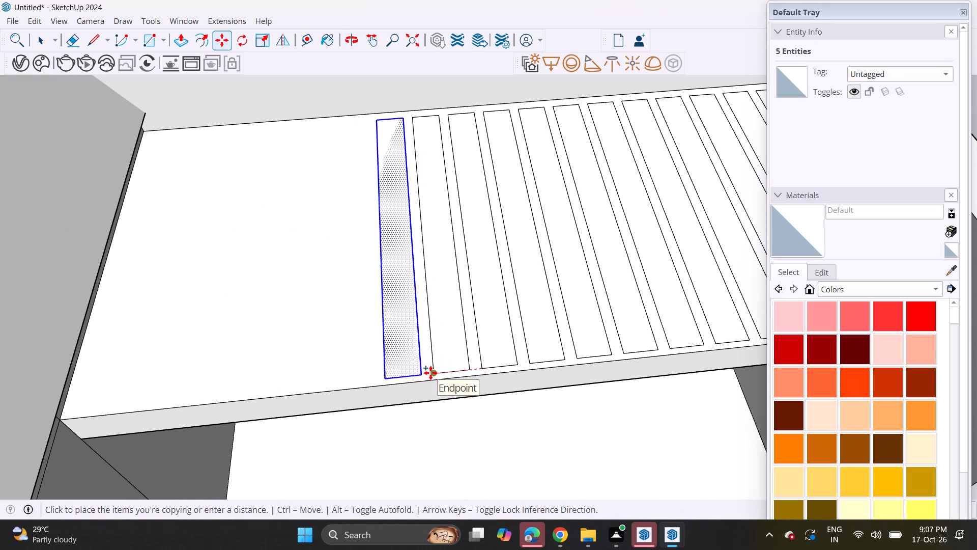
click(430, 373)
click(430, 375)
click(391, 379)
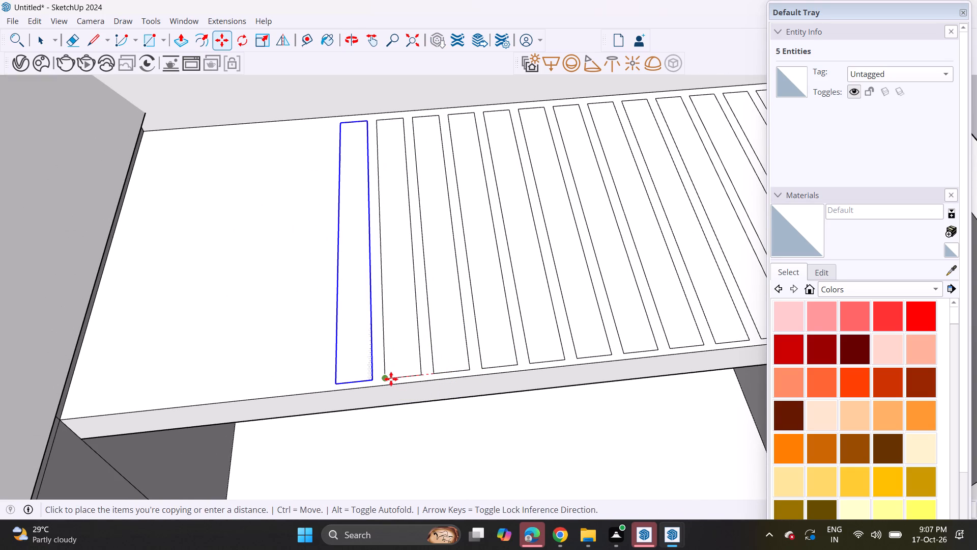
scroll(390, 379, up, 3)
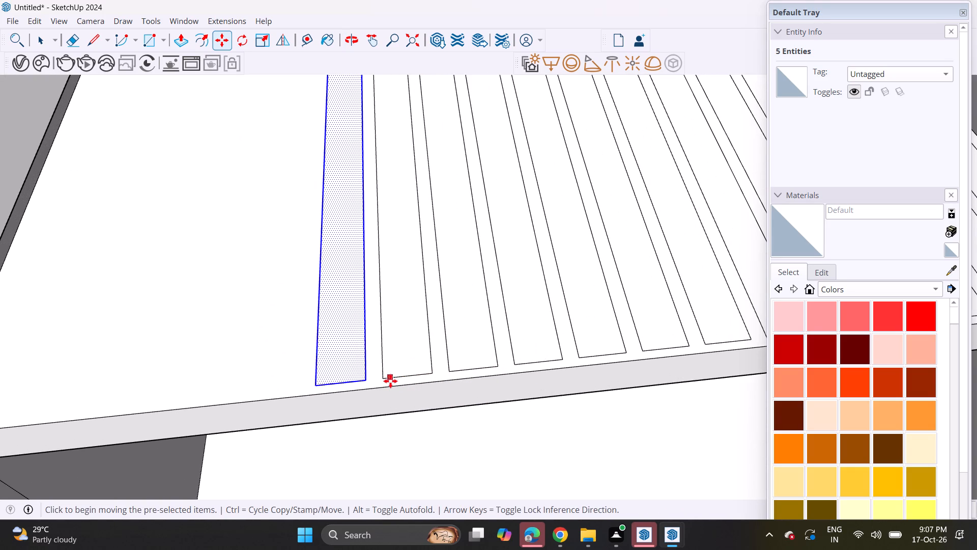
click(381, 377)
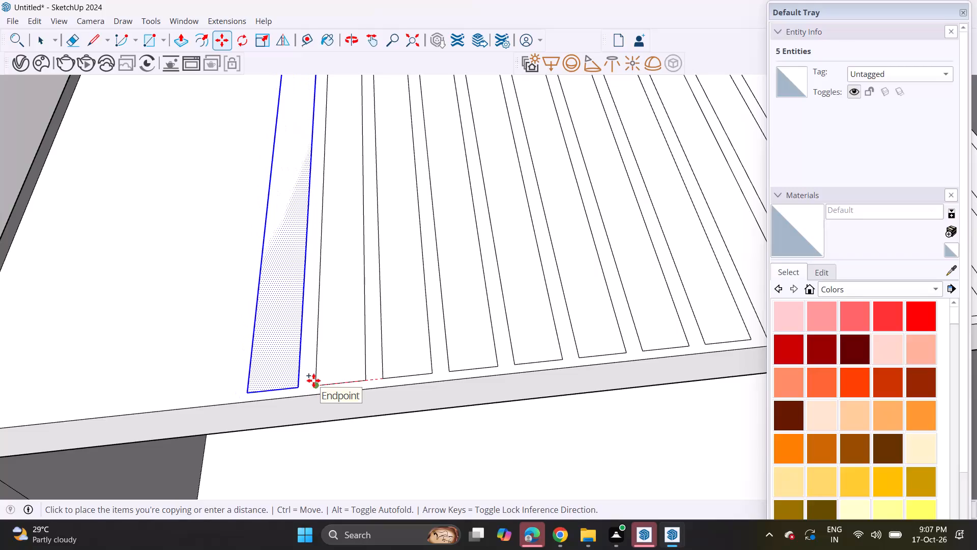
click(313, 380)
Complete the row with four more strip copies at the same spacing, ending beside the pitched roof.
shift+middle_drag(334, 363, 491, 343)
click(474, 362)
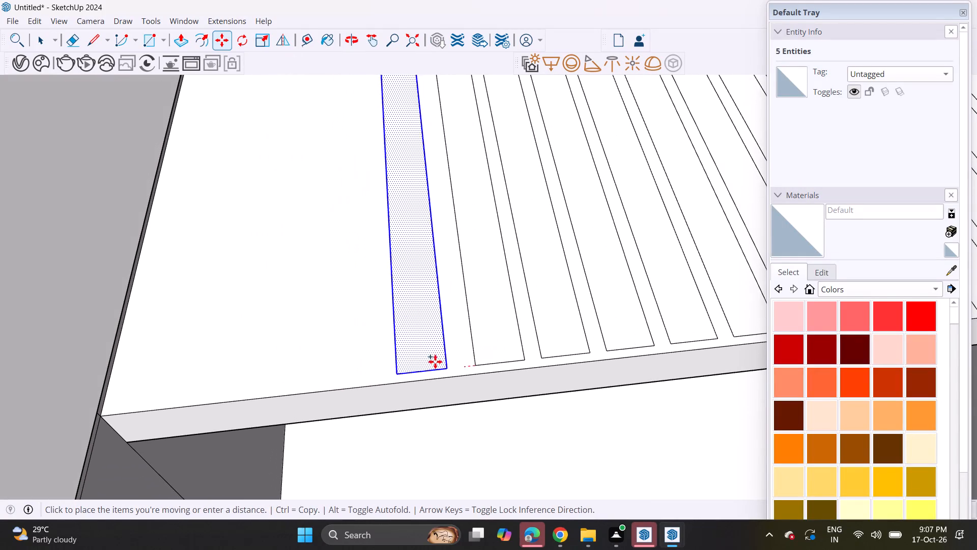
click(406, 373)
click(407, 374)
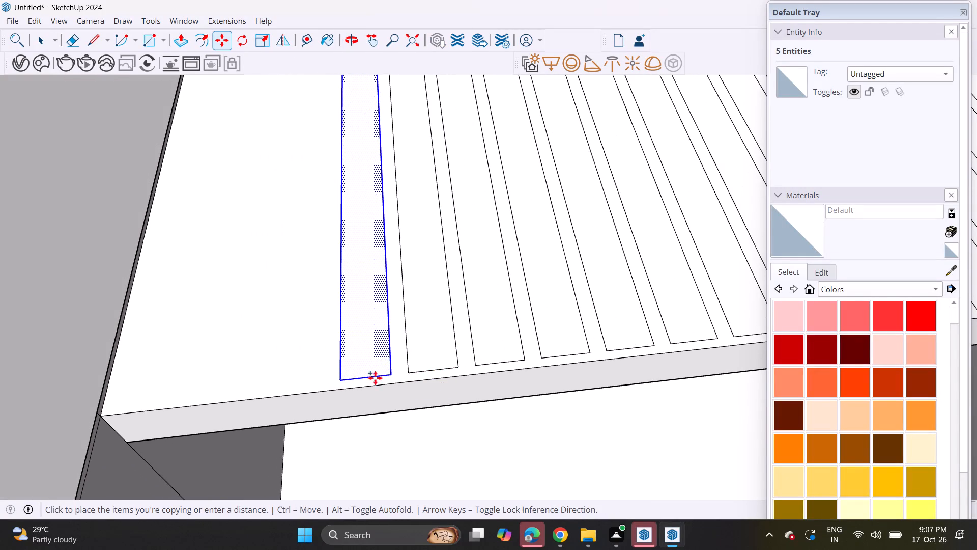
click(345, 381)
click(339, 381)
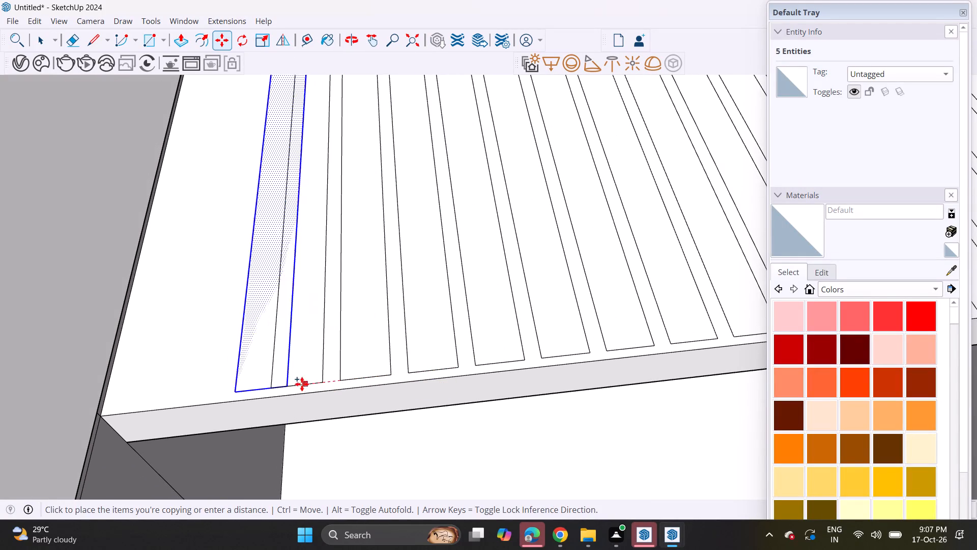
click(277, 389)
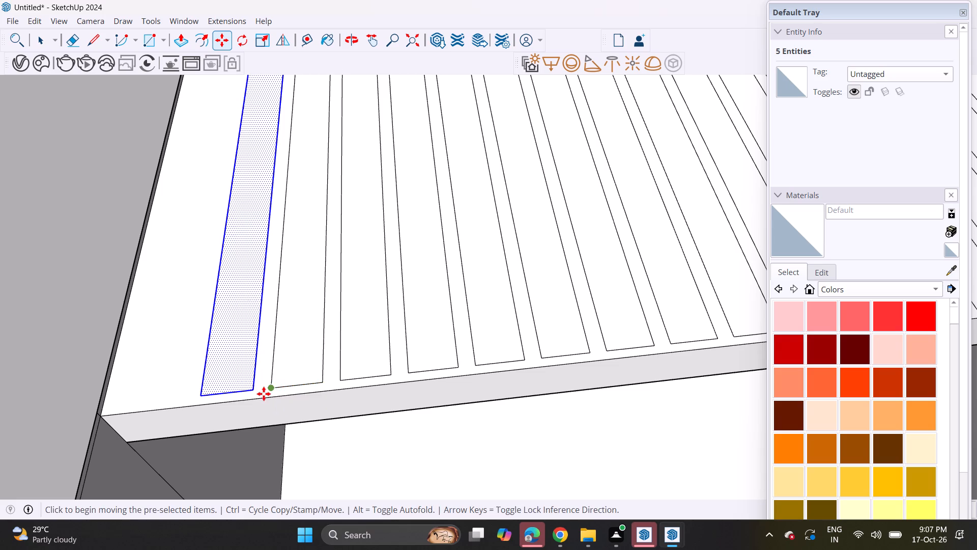
click(273, 388)
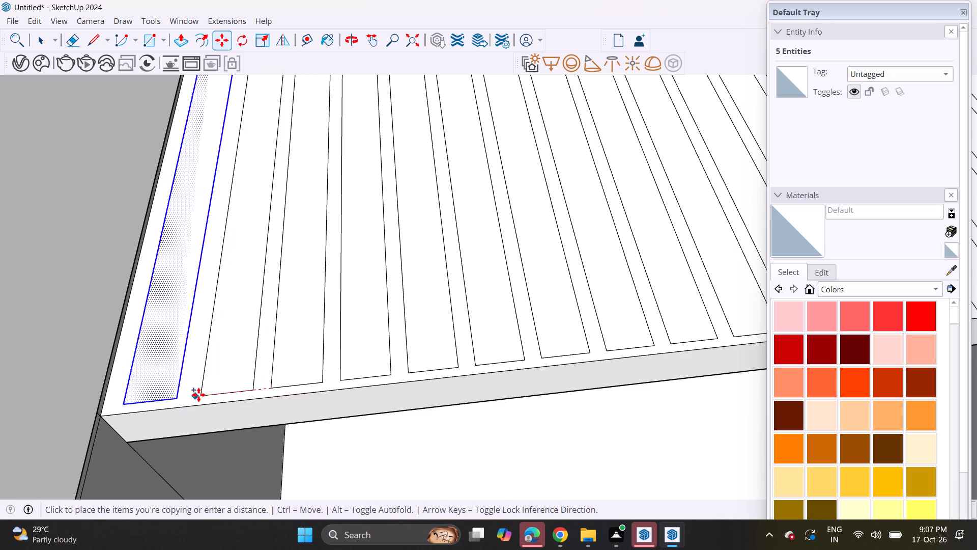
click(203, 393)
Push the strip nearest the terrace's outer side wall down through the full canopy slab thickness to open a slot.
scroll(378, 331, down, 10)
middle_drag(476, 322, 447, 216)
scroll(453, 243, up, 1)
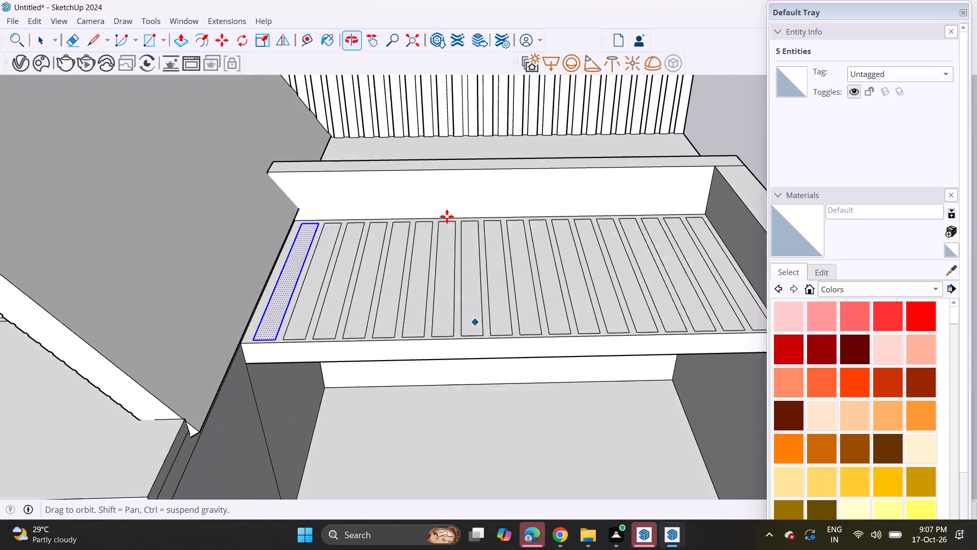
middle_drag(447, 216, 448, 219)
middle_drag(591, 281, 557, 194)
shift+middle_drag(566, 272, 492, 287)
middle_drag(514, 270, 511, 332)
scroll(514, 270, up, 1)
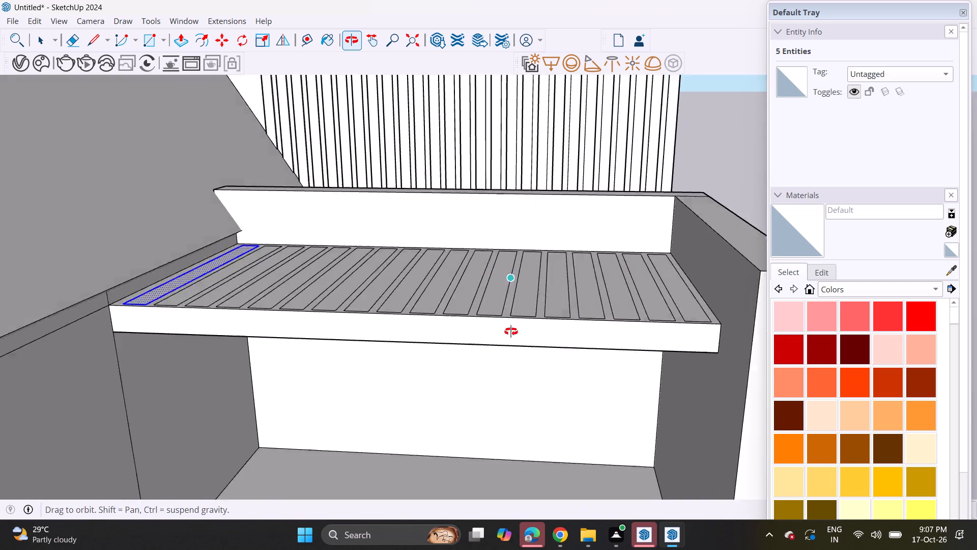
middle_drag(511, 332, 509, 359)
click(182, 35)
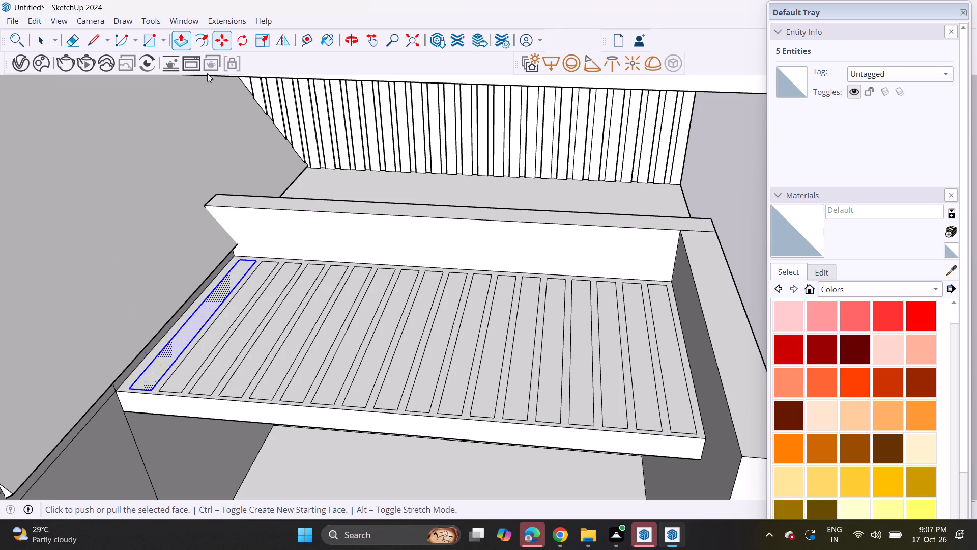
key(Escape)
click(684, 405)
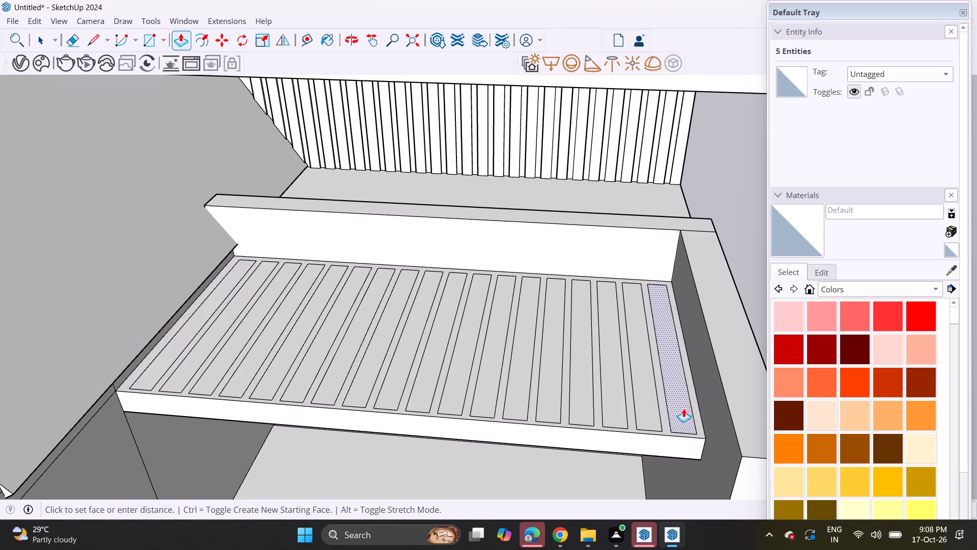
click(683, 462)
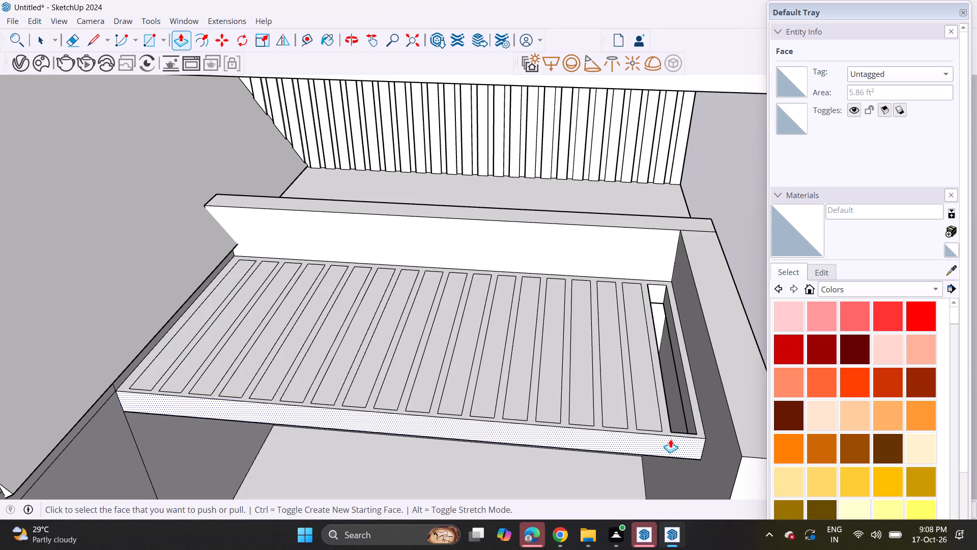
Push the next seven strips through the canopy slab to the same depth, working toward the pitched roof.
middle_drag(670, 438, 648, 413)
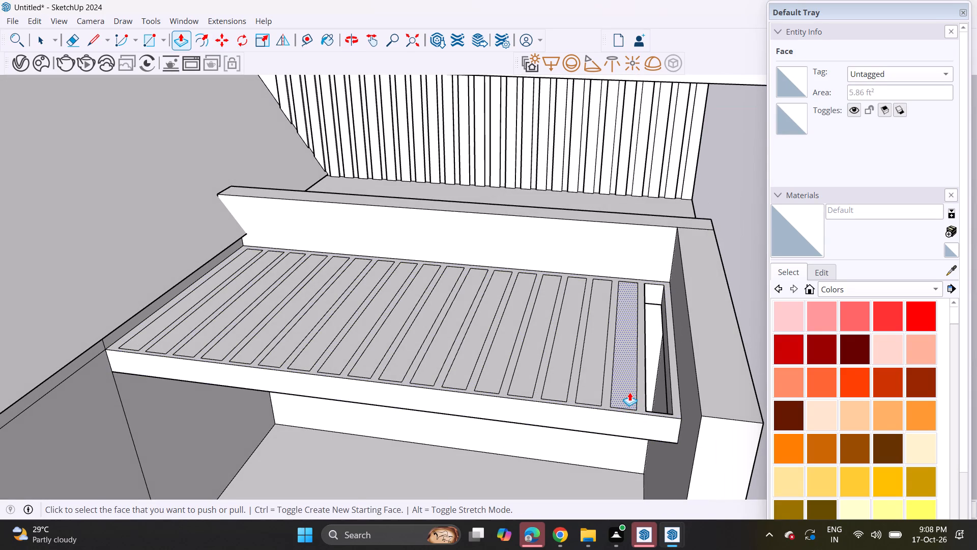
double_click(629, 392)
double_click(598, 374)
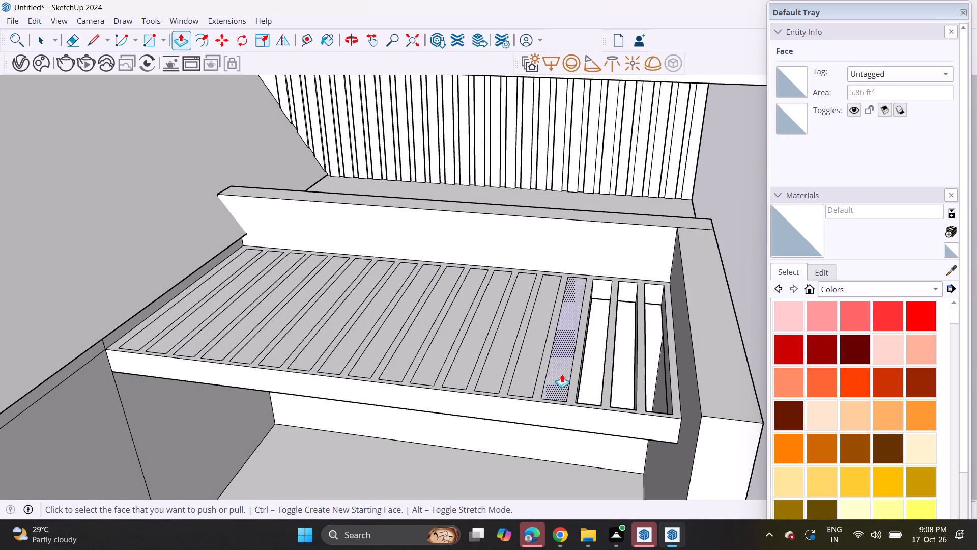
double_click(562, 374)
double_click(525, 369)
double_click(495, 359)
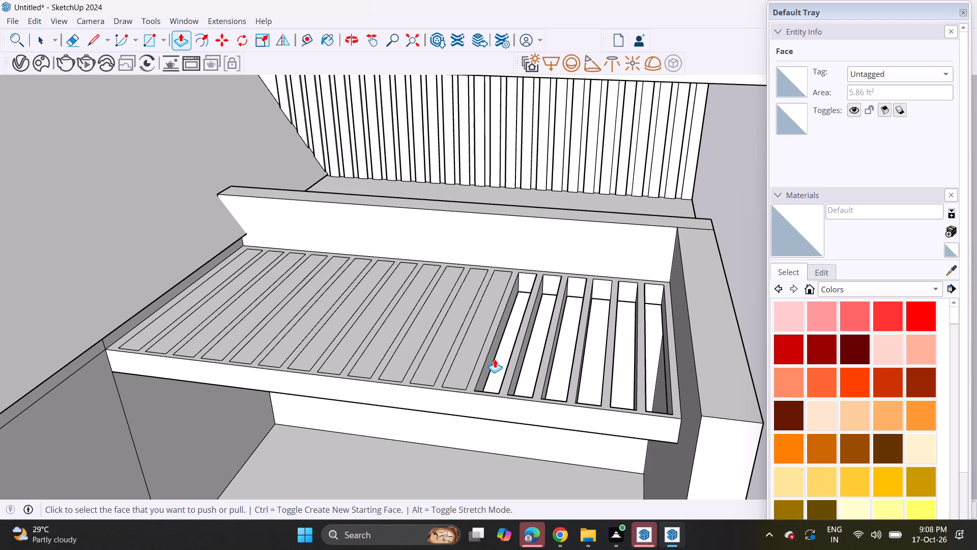
double_click(463, 353)
click(437, 353)
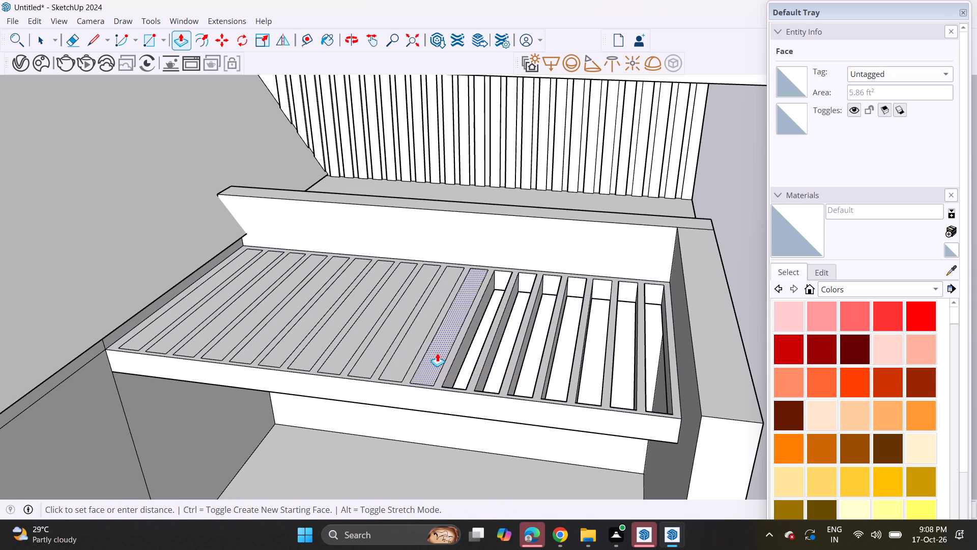
click(437, 353)
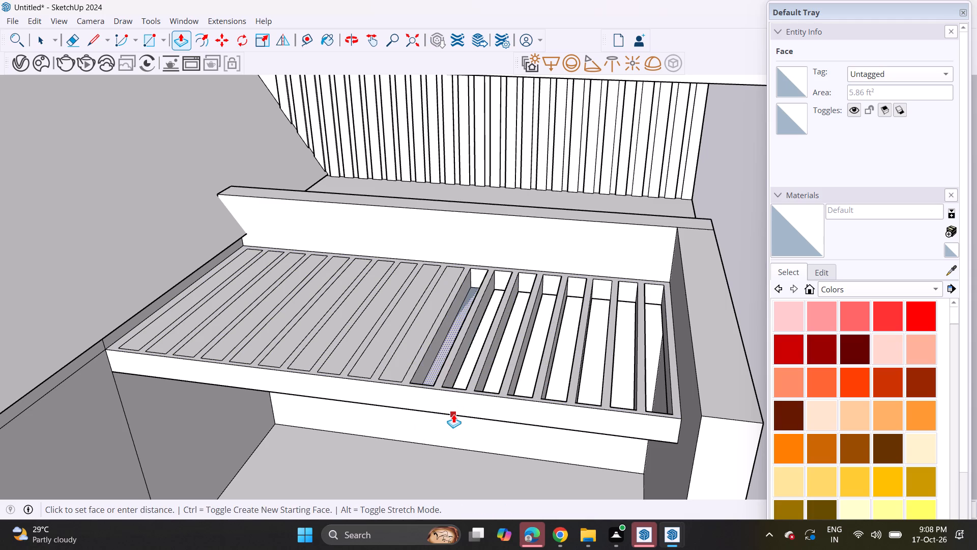
click(453, 414)
Push the remaining ten strips through the slab to the same depth, up to the one beside the pitched roof.
double_click(405, 358)
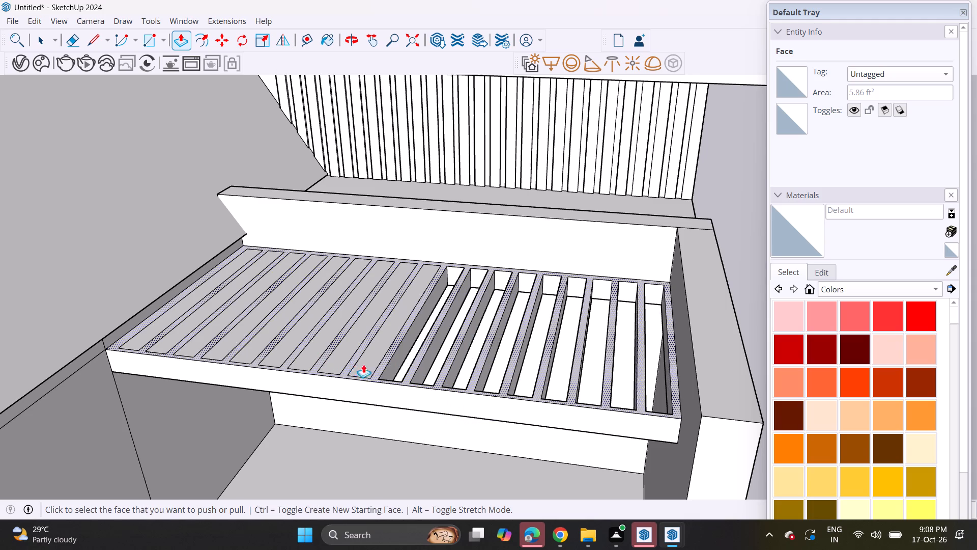
double_click(367, 365)
double_click(349, 350)
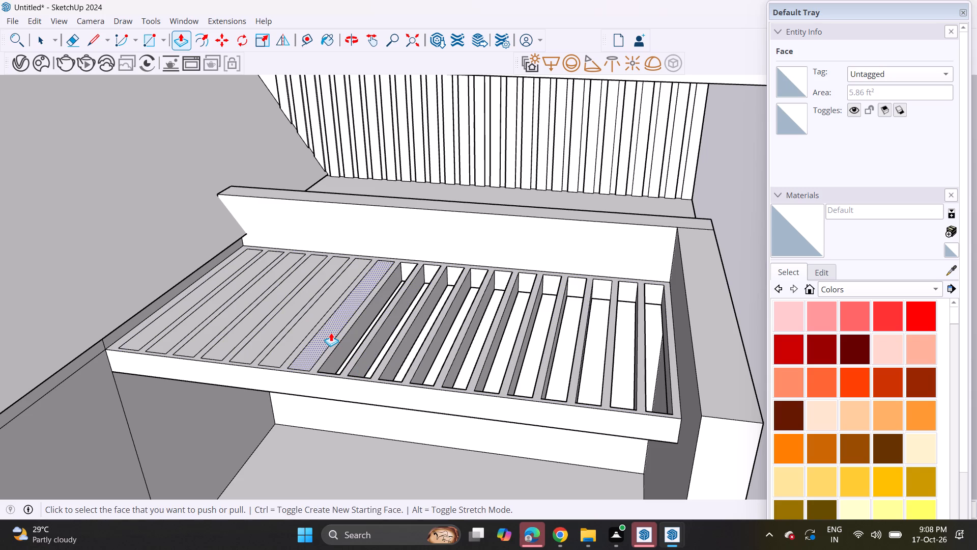
double_click(331, 333)
double_click(313, 318)
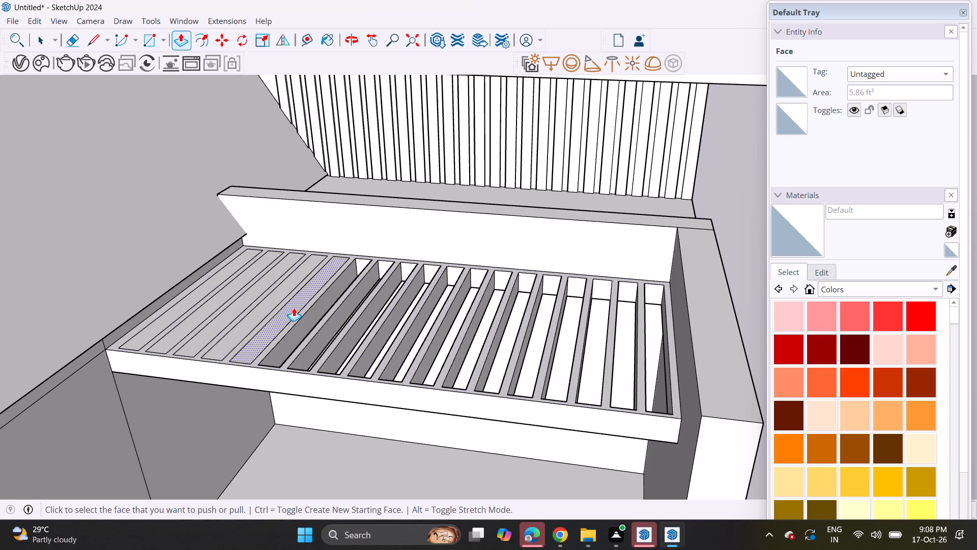
double_click(294, 308)
double_click(243, 331)
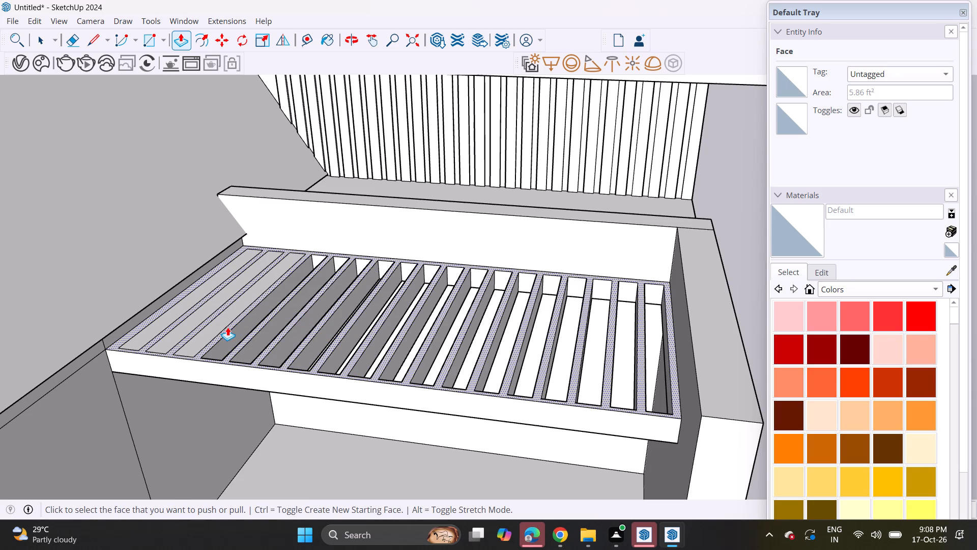
double_click(213, 322)
double_click(205, 304)
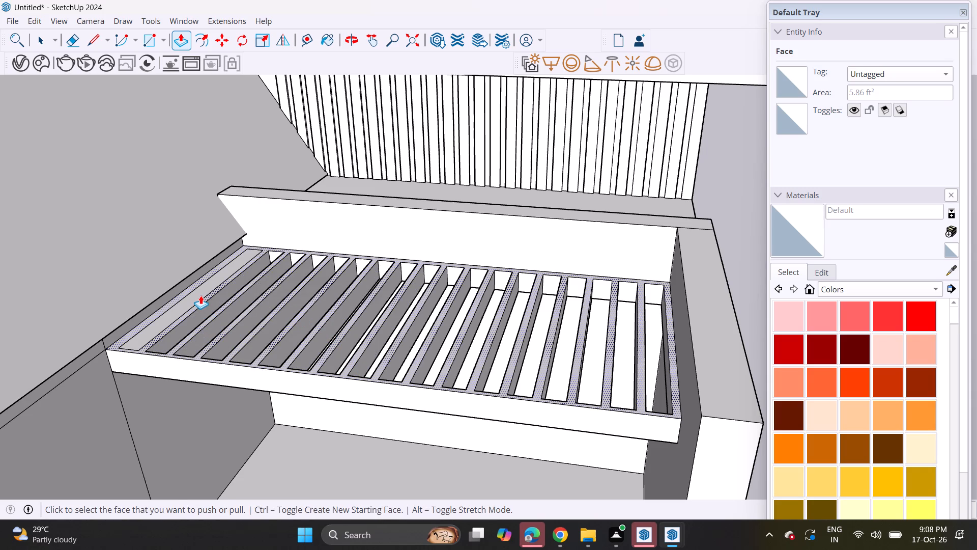
double_click(200, 294)
Examine the slatted canopy from below and within the overall facade.
middle_drag(346, 319, 464, 186)
scroll(464, 186, down, 3)
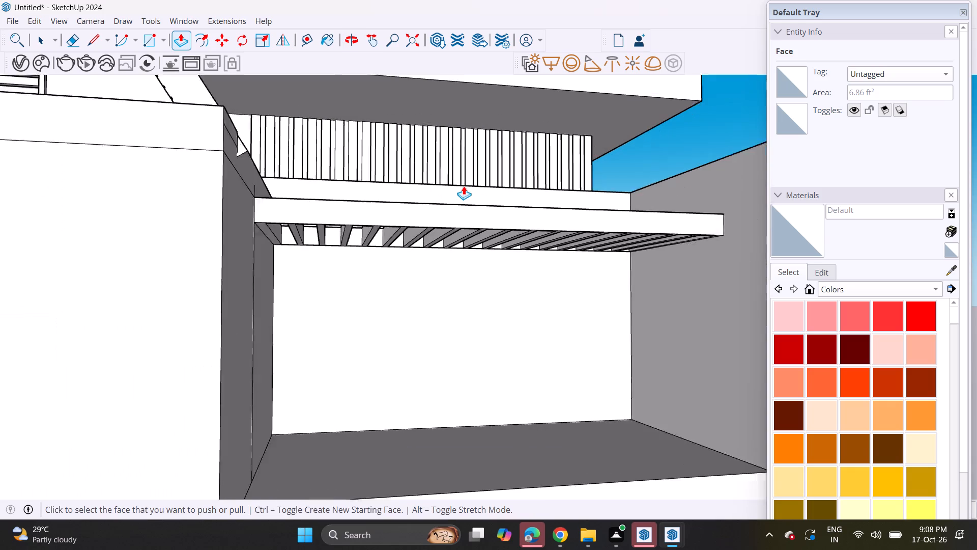
middle_drag(514, 255, 504, 226)
scroll(504, 226, down, 7)
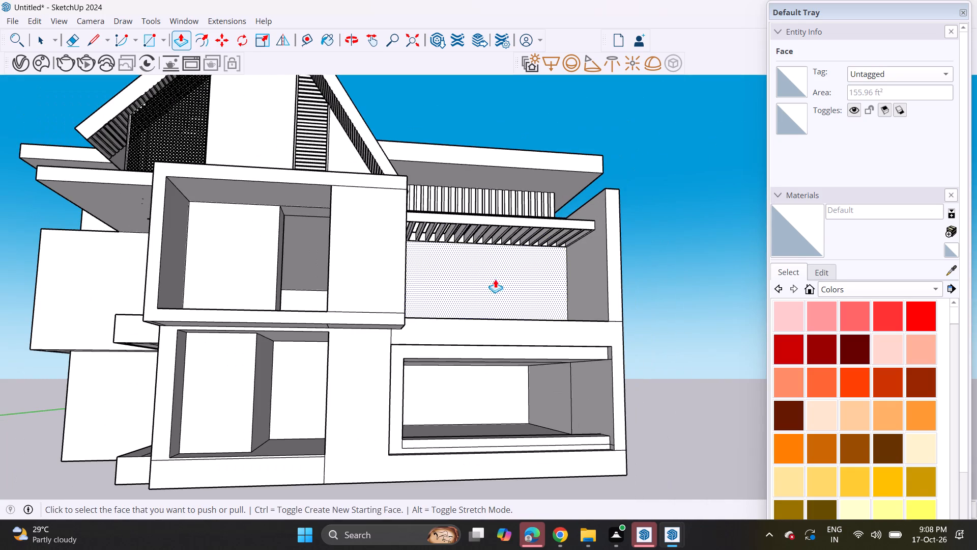
middle_drag(495, 279, 558, 282)
middle_drag(558, 282, 534, 322)
scroll(530, 298, up, 1)
middle_drag(530, 298, 534, 292)
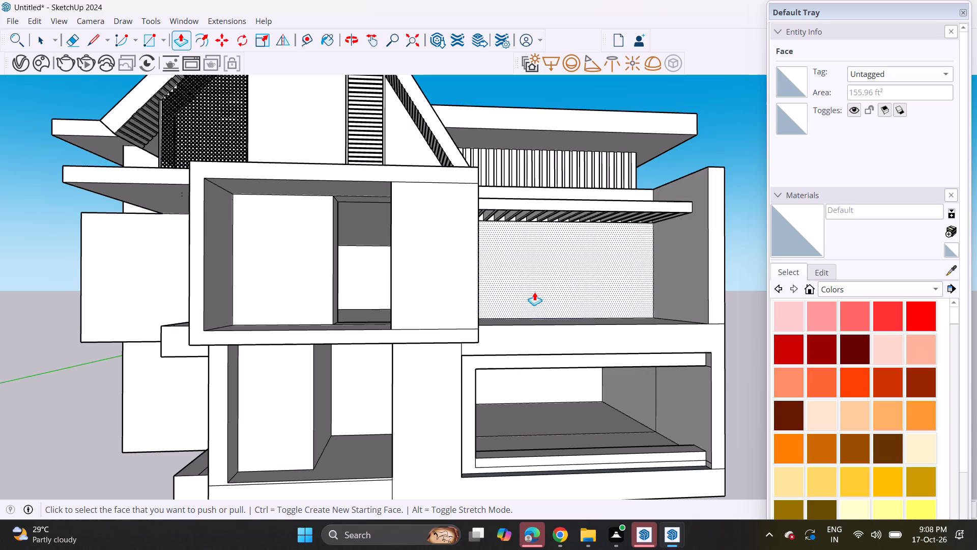
Offset the canopy's long front face inward to leave a narrow border around its edge.
click(200, 40)
middle_drag(572, 205, 489, 268)
scroll(489, 270, up, 1)
scroll(597, 178, up, 8)
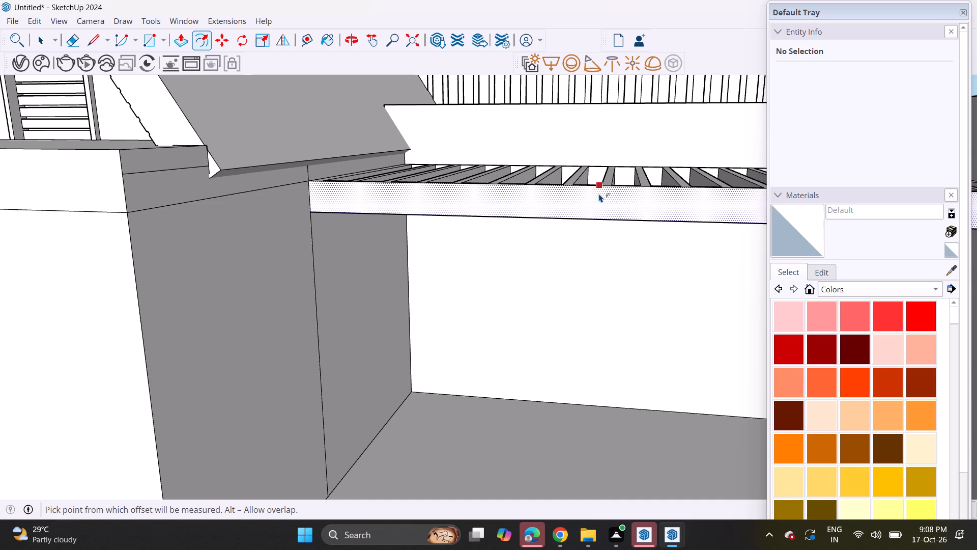
click(599, 193)
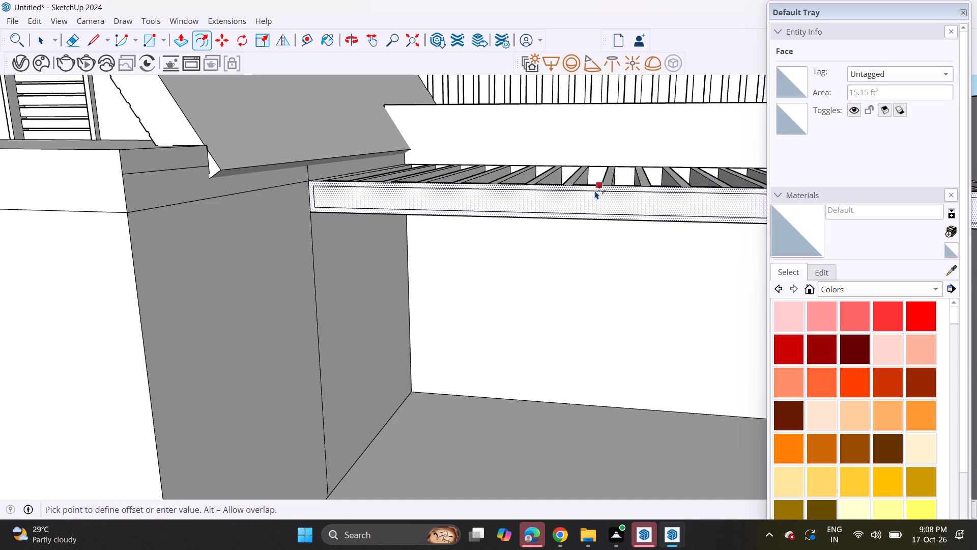
click(595, 190)
Push the inner panel of the canopy's front face slightly inward to form a shallow framed recess.
click(180, 39)
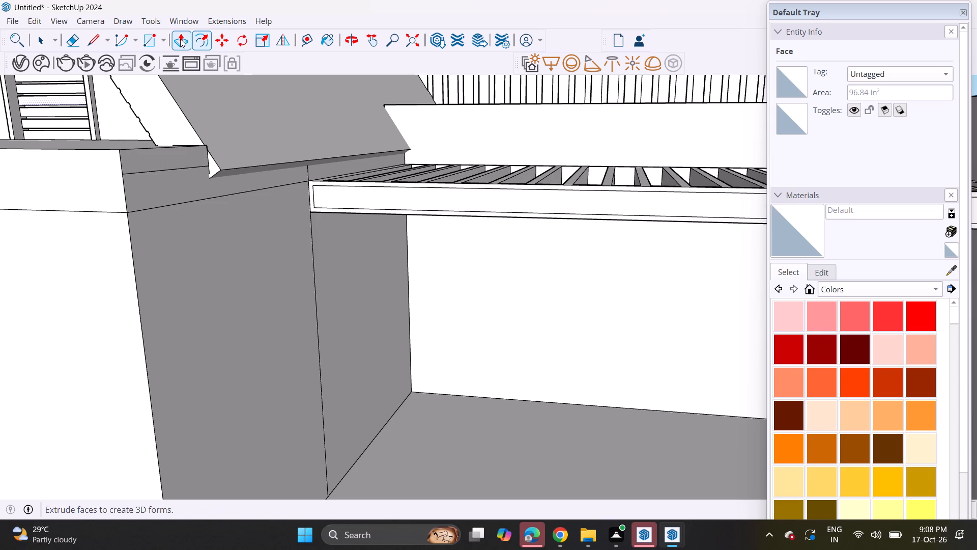
key(Escape)
click(409, 200)
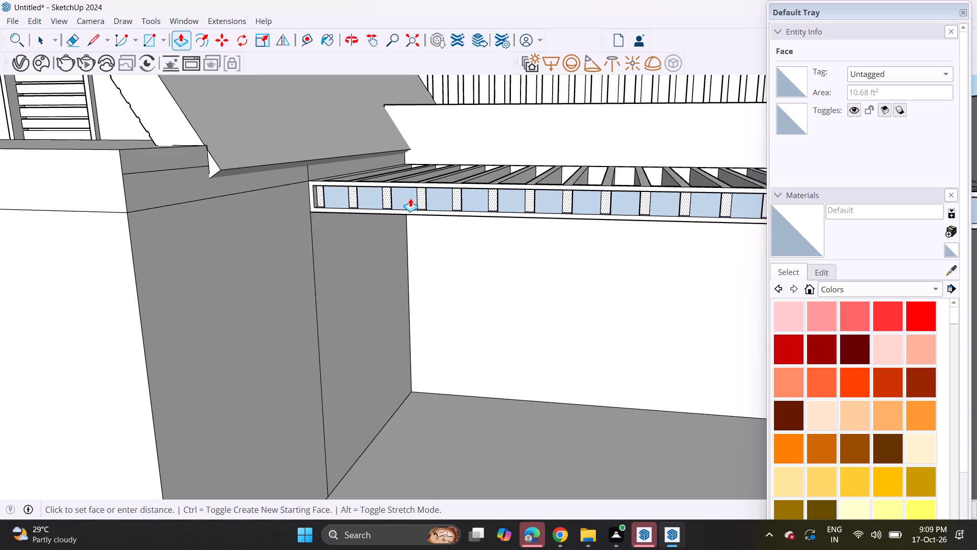
click(410, 201)
Extend the canopy fascia's recess through its outer end by pushing the recess end face away, and erase the leftover edge.
middle_drag(417, 231, 439, 194)
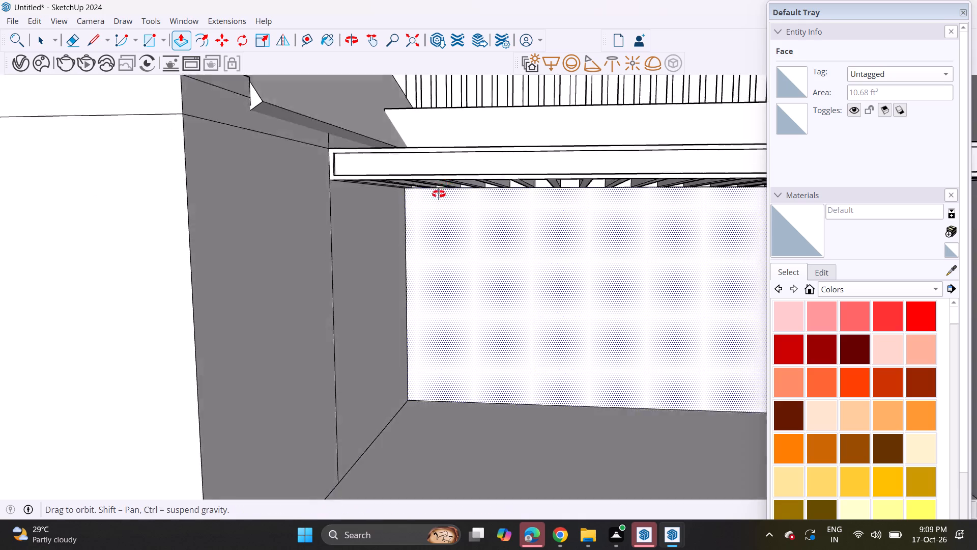
middle_drag(439, 194, 455, 169)
scroll(455, 169, down, 9)
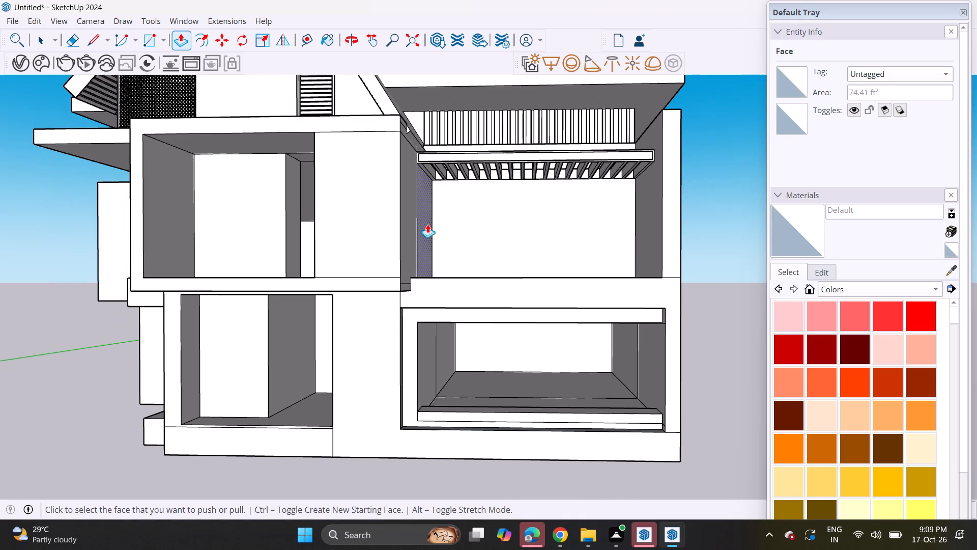
shift+middle_drag(427, 223, 539, 237)
middle_drag(685, 168, 529, 217)
shift+scroll(627, 200, up, 1)
scroll(604, 233, up, 12)
scroll(653, 219, up, 8)
middle_drag(652, 233, 701, 269)
scroll(648, 239, up, 6)
click(671, 234)
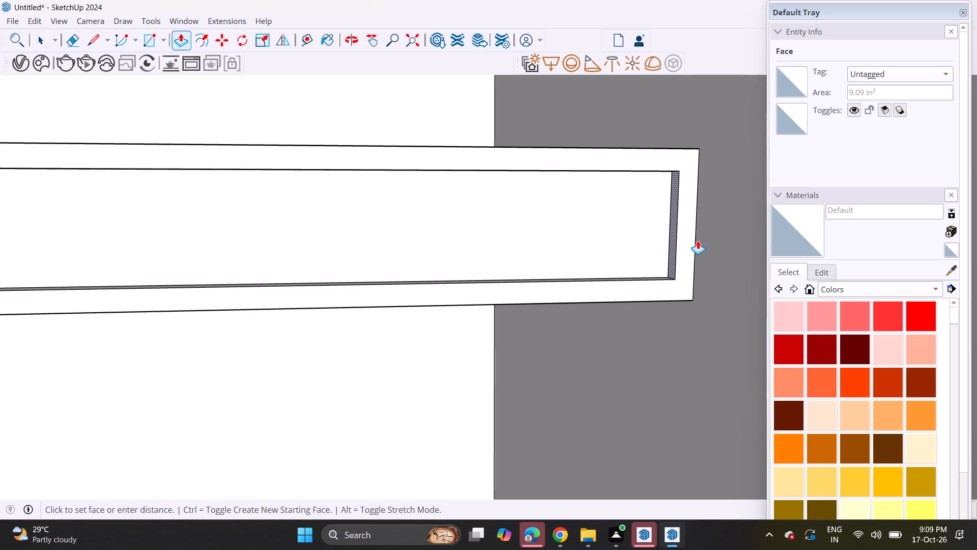
click(711, 247)
scroll(664, 245, down, 5)
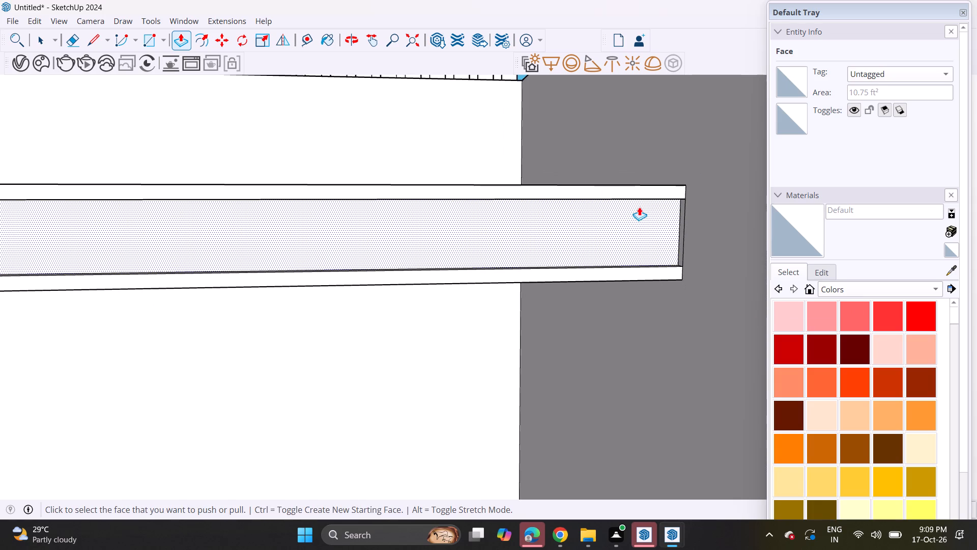
click(80, 37)
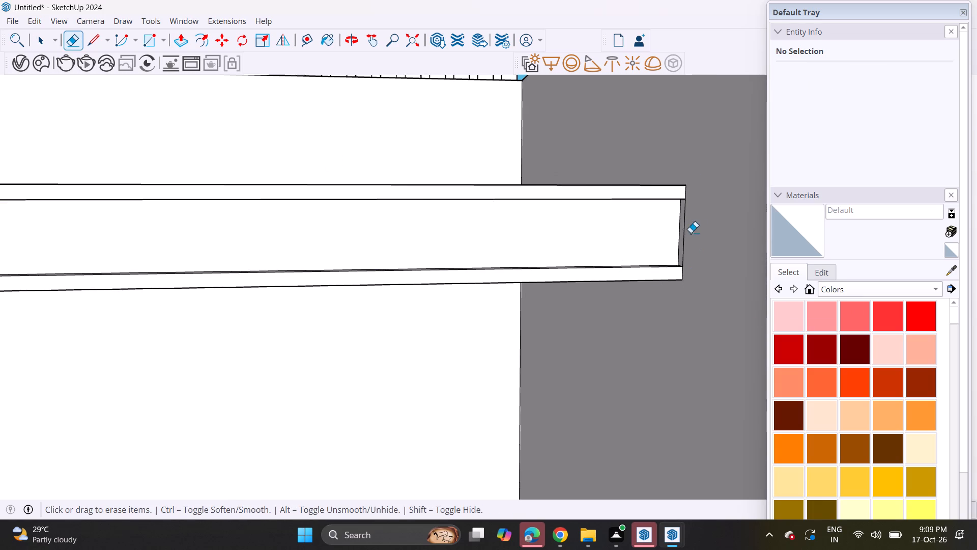
click(685, 232)
Push the recess end face on the pitched-roof side outward so the fascia groove runs up to the wall.
scroll(654, 245, down, 17)
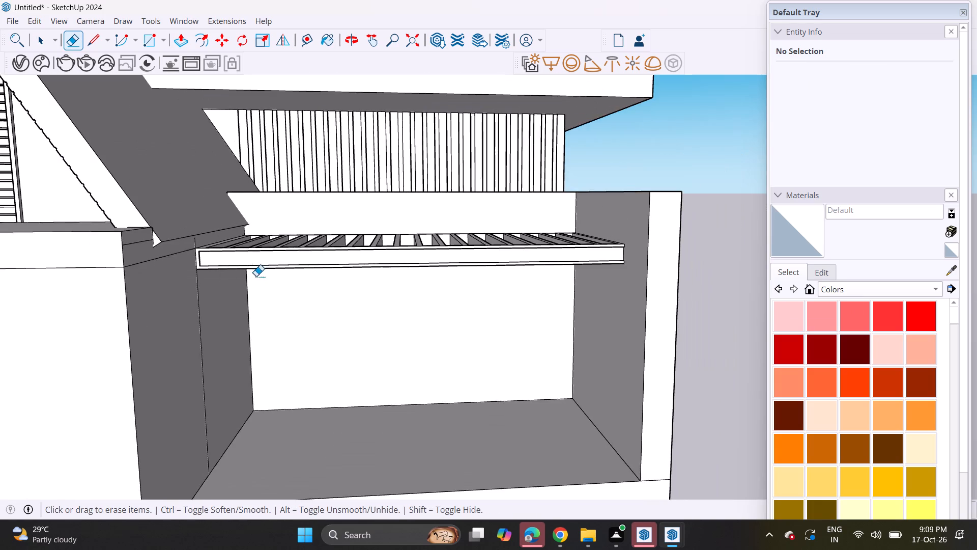
shift+middle_drag(256, 276, 416, 277)
middle_drag(414, 276, 294, 255)
scroll(295, 255, up, 1)
scroll(415, 218, up, 12)
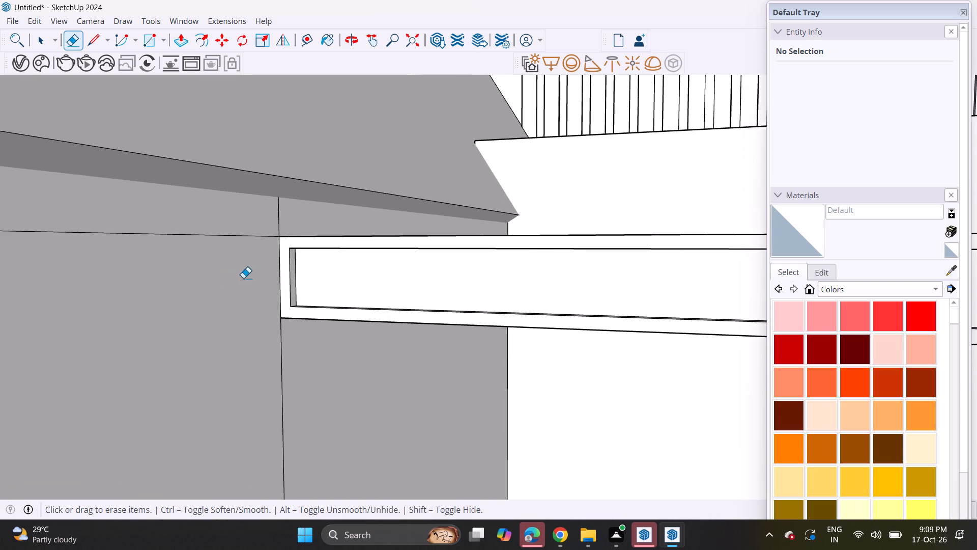
scroll(264, 271, up, 5)
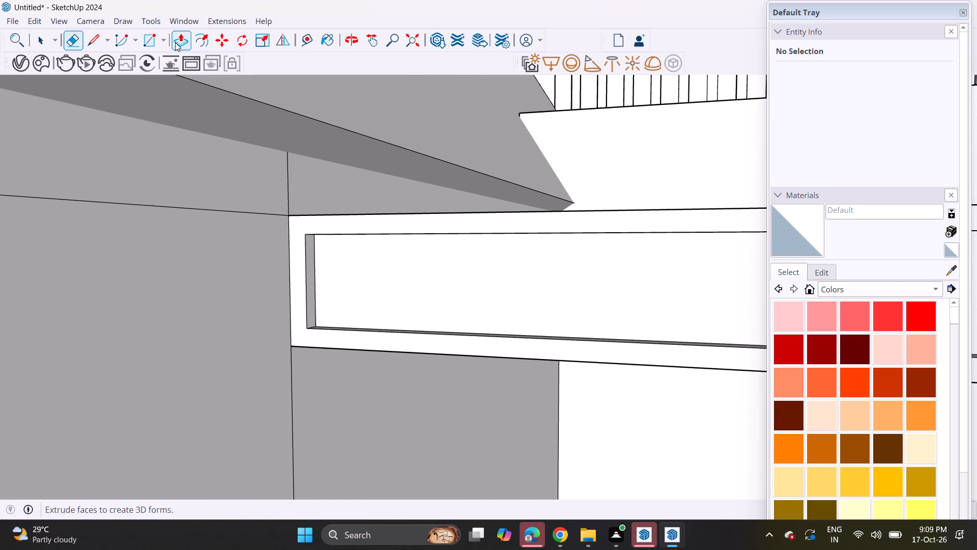
click(176, 41)
click(310, 297)
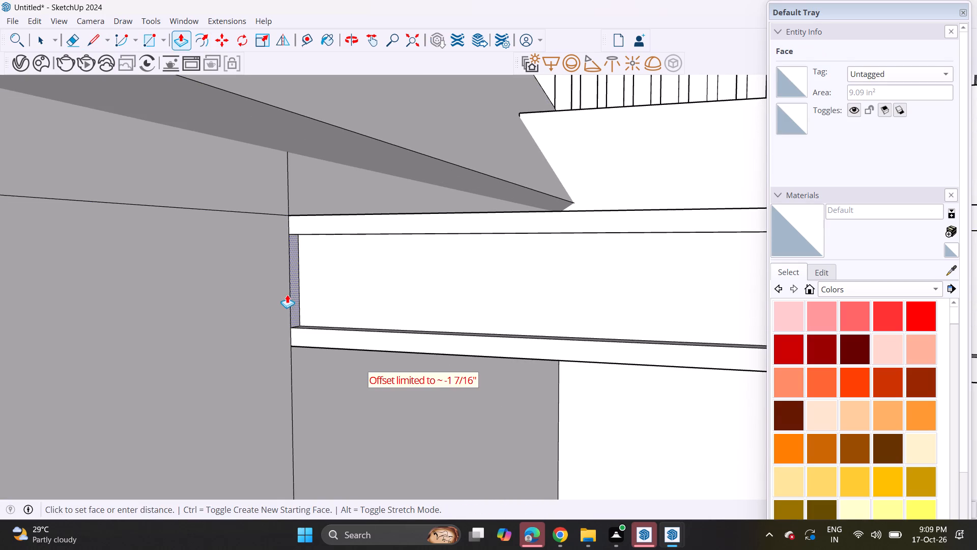
click(287, 294)
Erase the leftover edge at the groove's end and the stray lines on the adjoining wall around the canopy.
click(71, 37)
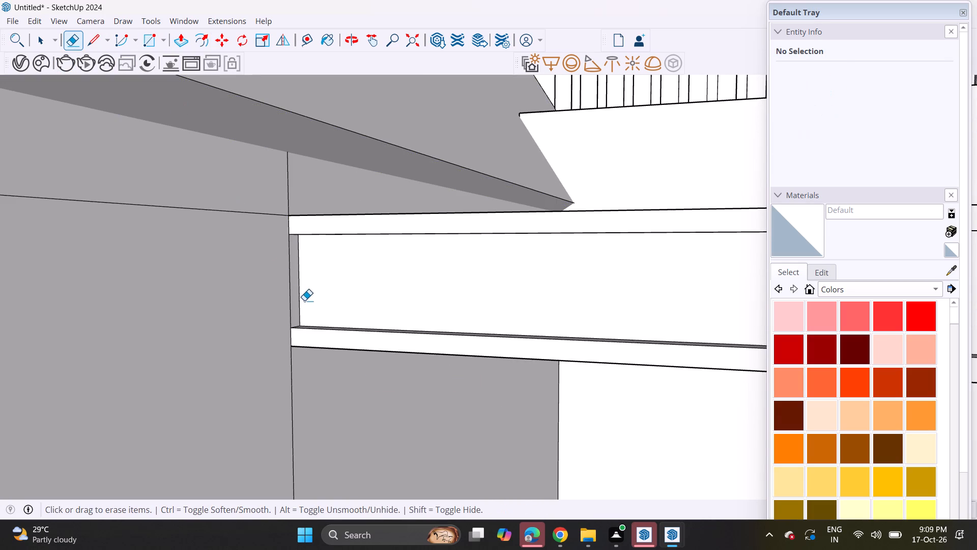
double_click(288, 283)
click(244, 212)
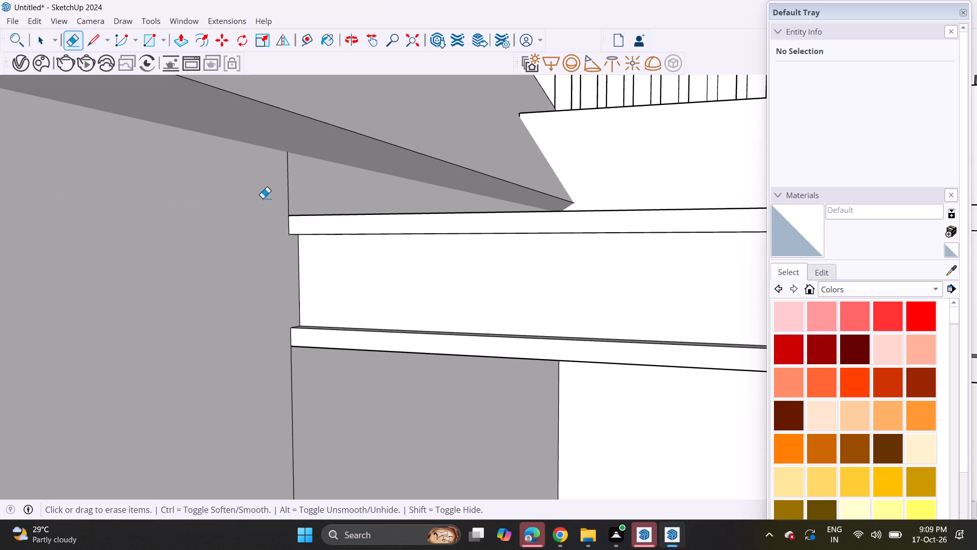
drag(264, 198, 325, 200)
drag(276, 363, 302, 385)
Examine the grooved canopy within the whole front facade and the house's side volumes.
scroll(292, 364, down, 9)
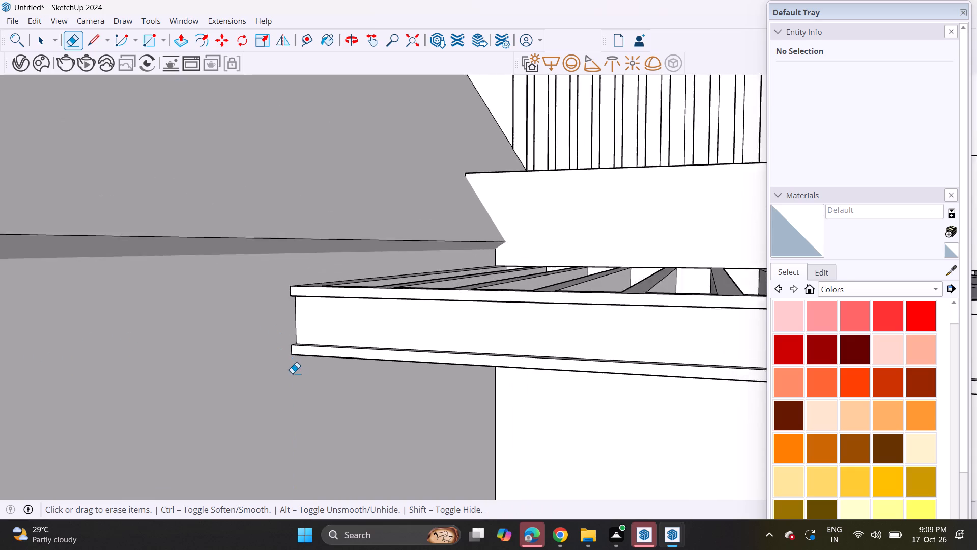
middle_drag(300, 365, 358, 320)
scroll(358, 320, down, 20)
scroll(358, 320, down, 4)
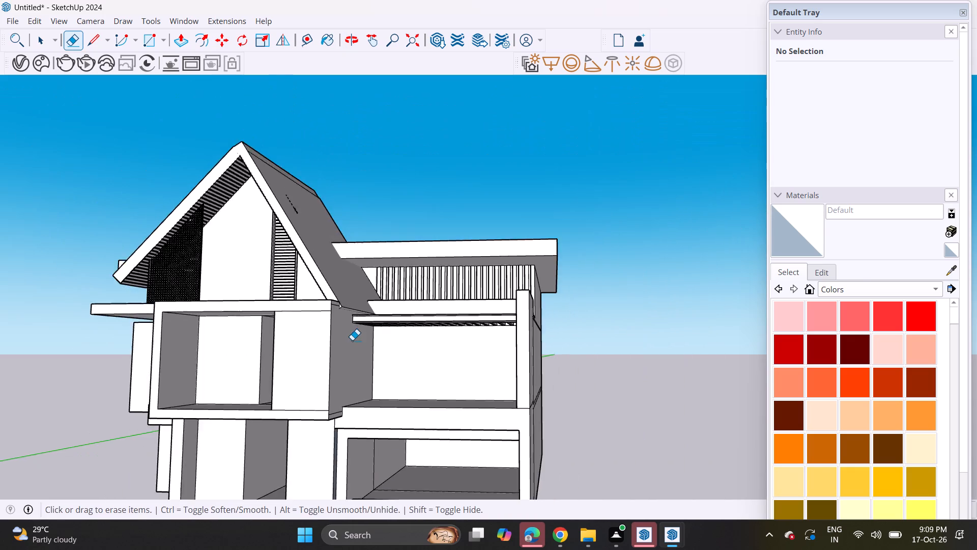
scroll(352, 340, down, 3)
middle_drag(277, 360, 423, 328)
middle_drag(376, 366, 453, 340)
middle_drag(453, 339, 368, 343)
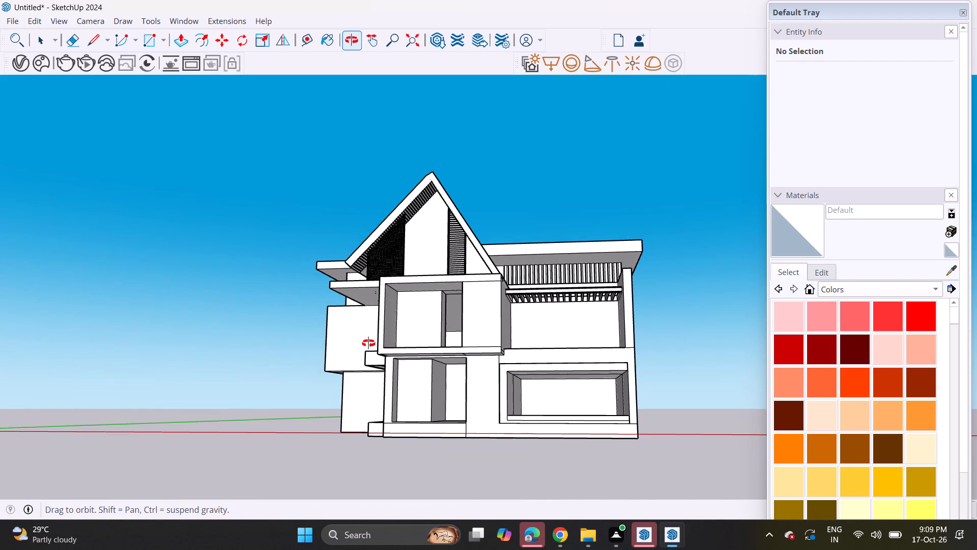
middle_drag(368, 343, 371, 364)
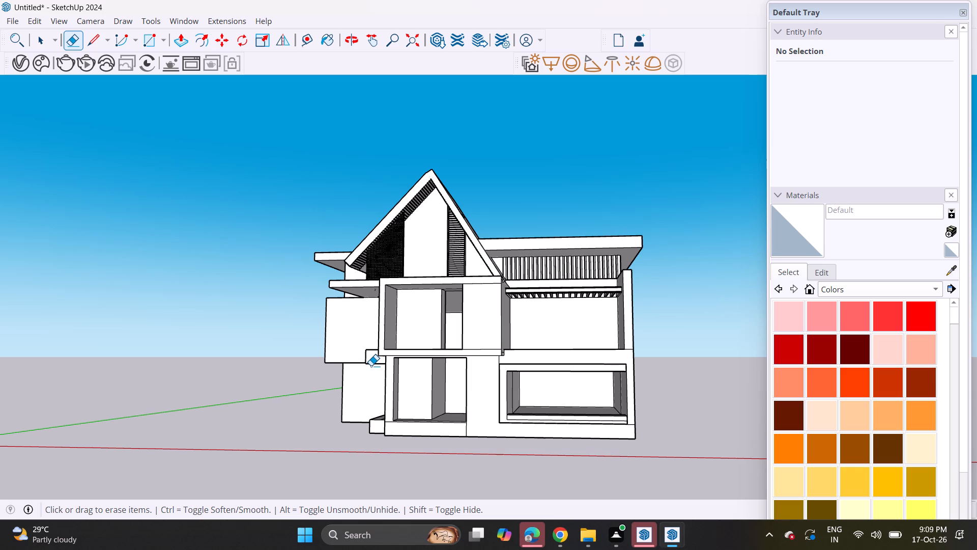
middle_drag(338, 338, 410, 365)
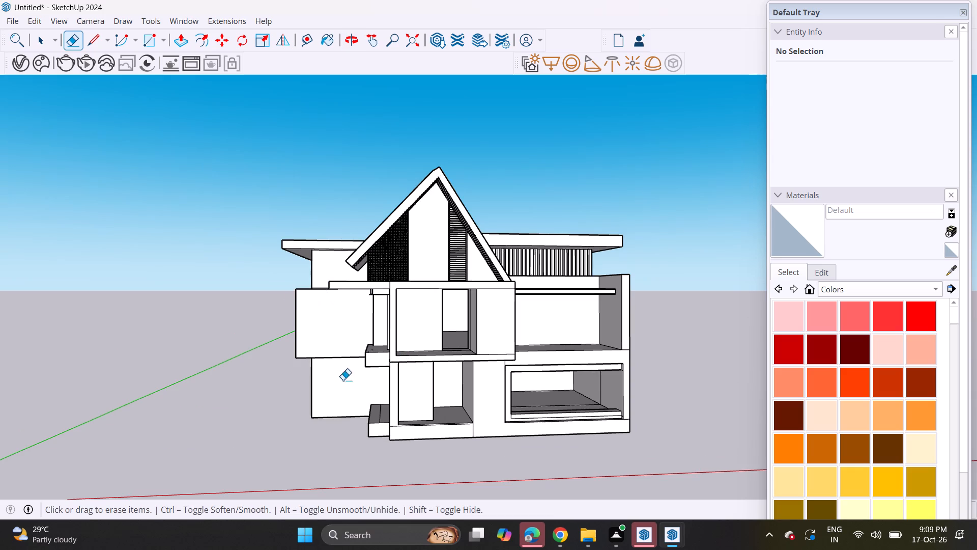
Pull the underside of the projecting upper side block's front down a short distance, and repeat the pull on its adjoining face.
middle_drag(343, 375, 333, 297)
scroll(278, 421, up, 5)
scroll(296, 375, up, 9)
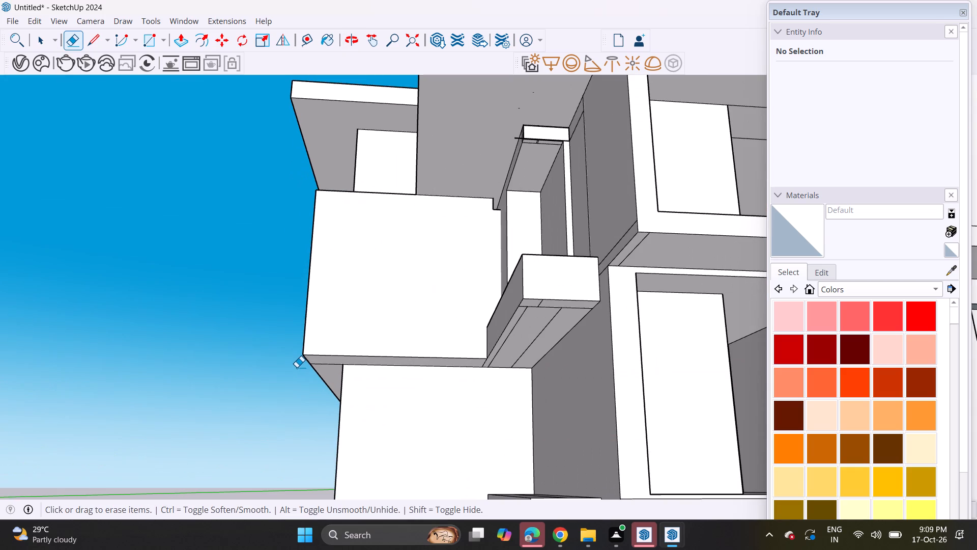
click(175, 36)
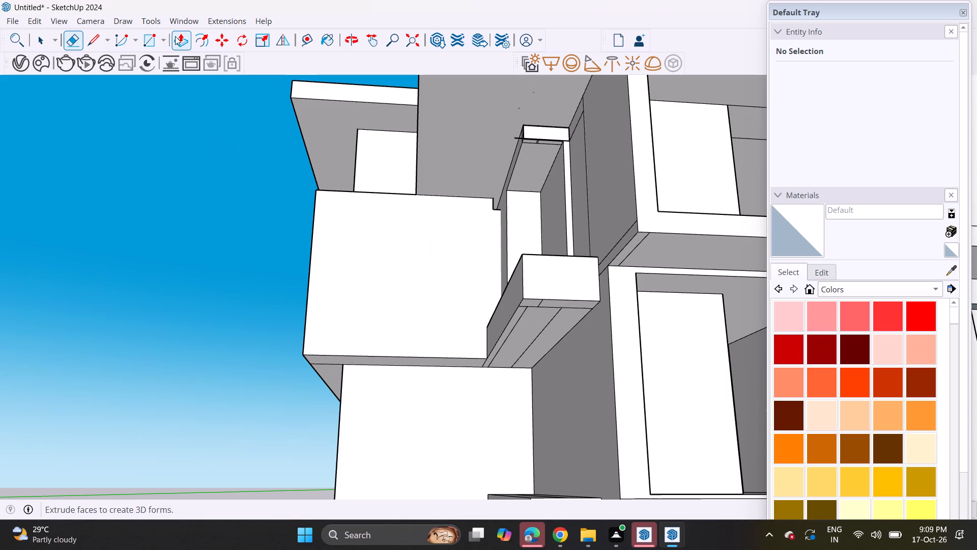
click(422, 360)
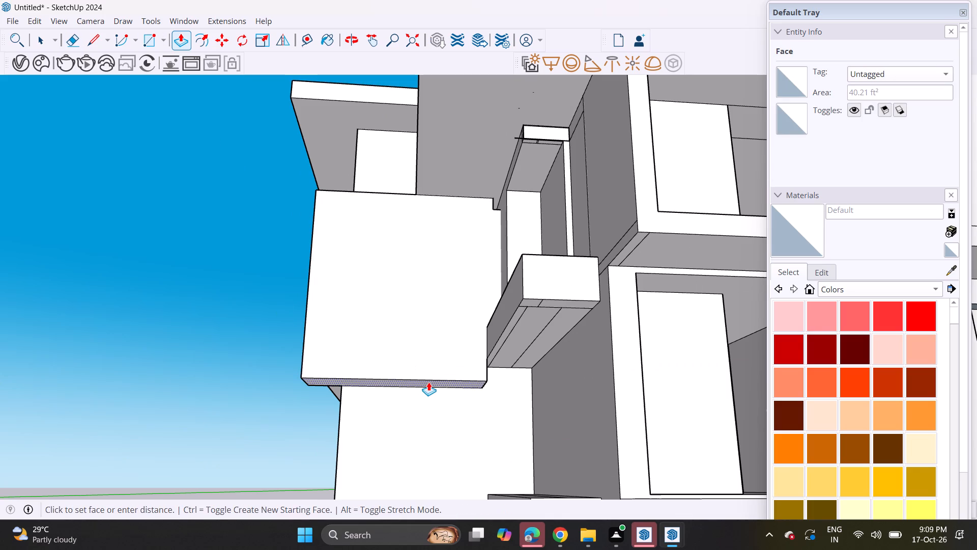
click(429, 387)
middle_drag(372, 296, 519, 314)
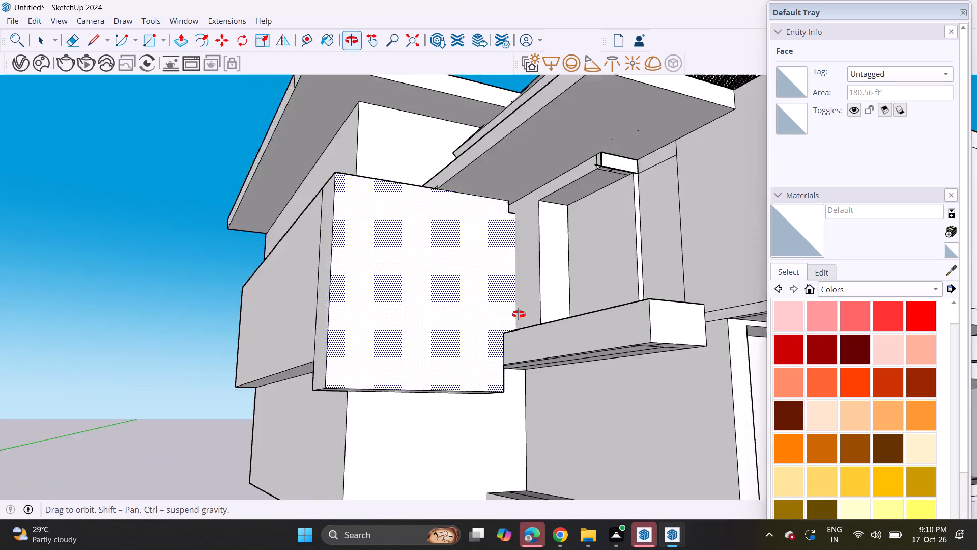
middle_drag(519, 314, 521, 314)
double_click(314, 359)
Examine the side blocks, the projecting slab and the gable screen from above, below and the front.
middle_drag(475, 351, 308, 381)
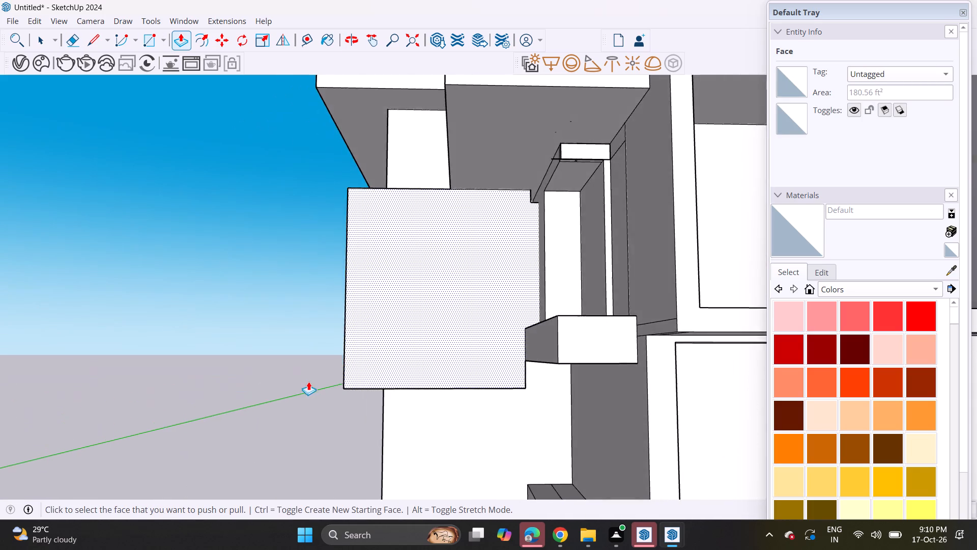
scroll(308, 380, down, 9)
middle_drag(325, 320, 394, 418)
scroll(339, 228, up, 6)
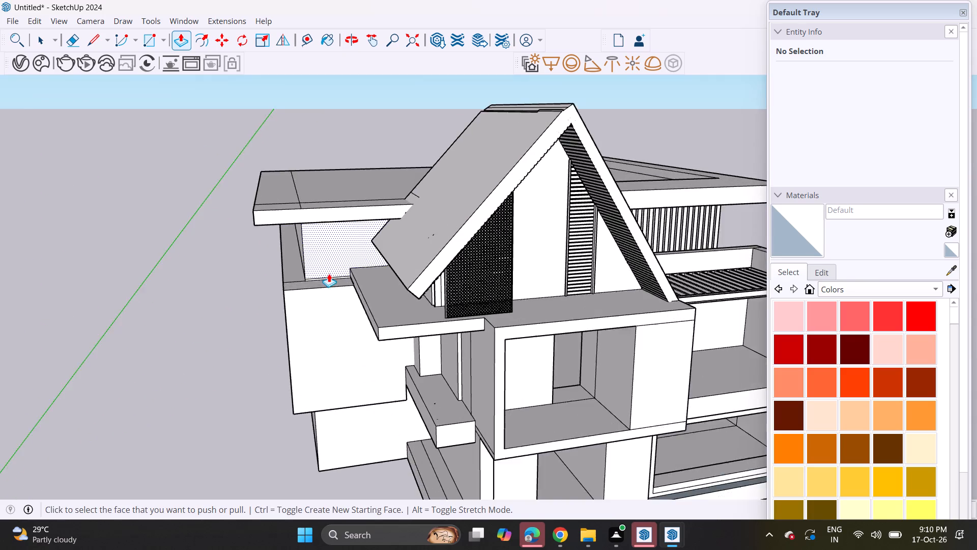
scroll(329, 273, up, 2)
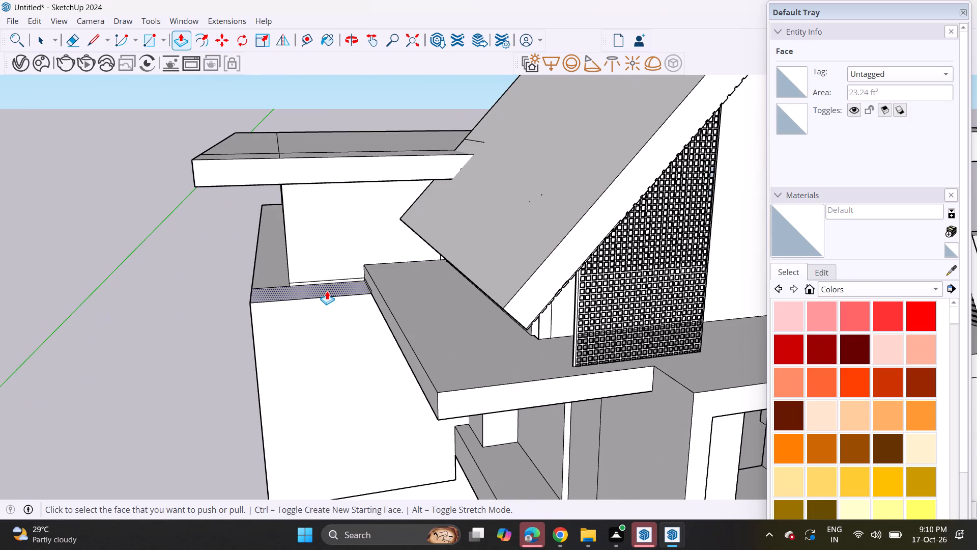
middle_drag(391, 349, 373, 198)
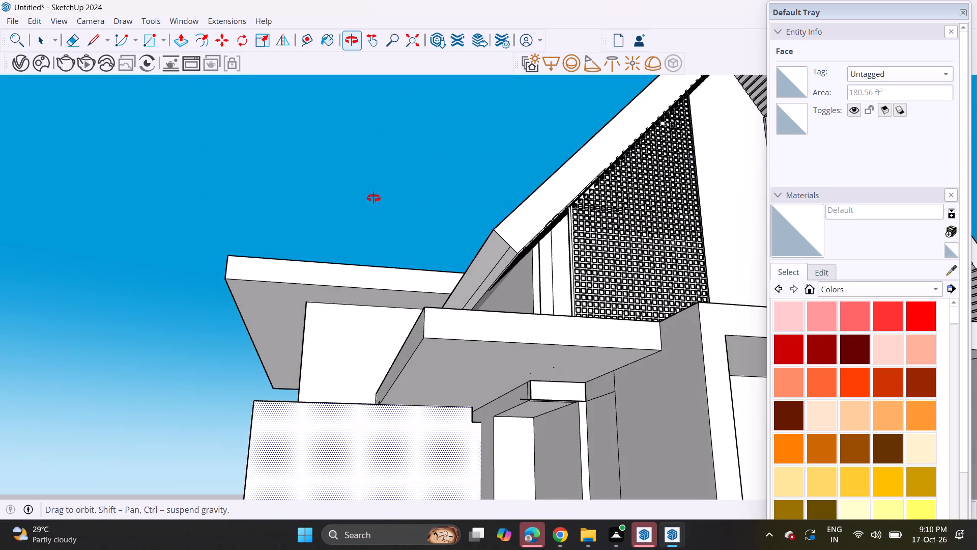
middle_drag(373, 198, 365, 298)
click(462, 354)
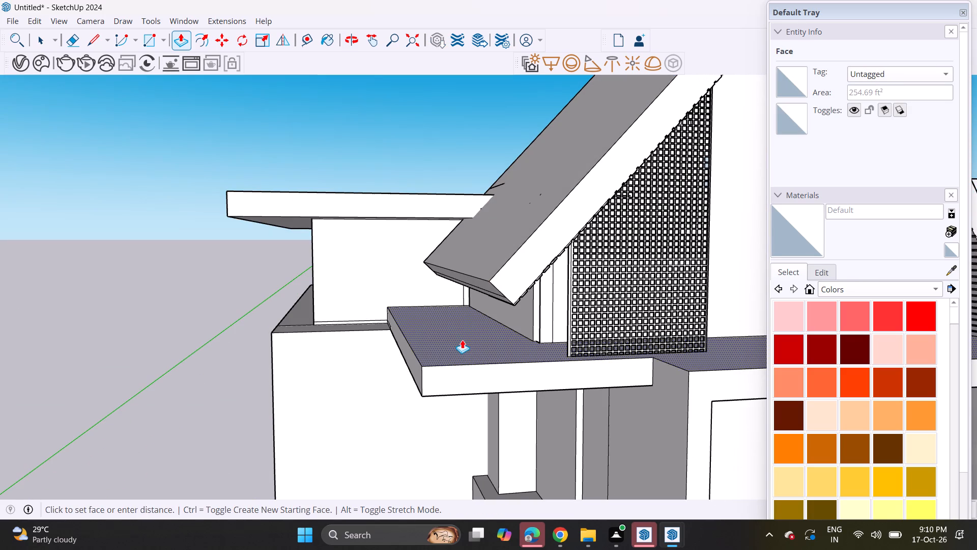
key(Escape)
scroll(468, 416, down, 4)
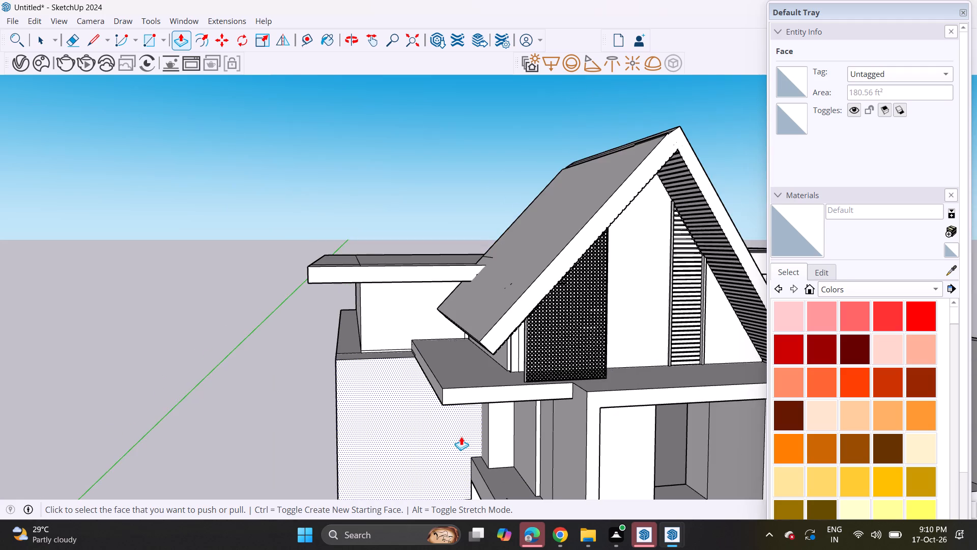
middle_drag(461, 436, 413, 326)
scroll(399, 319, down, 5)
middle_drag(395, 357, 358, 332)
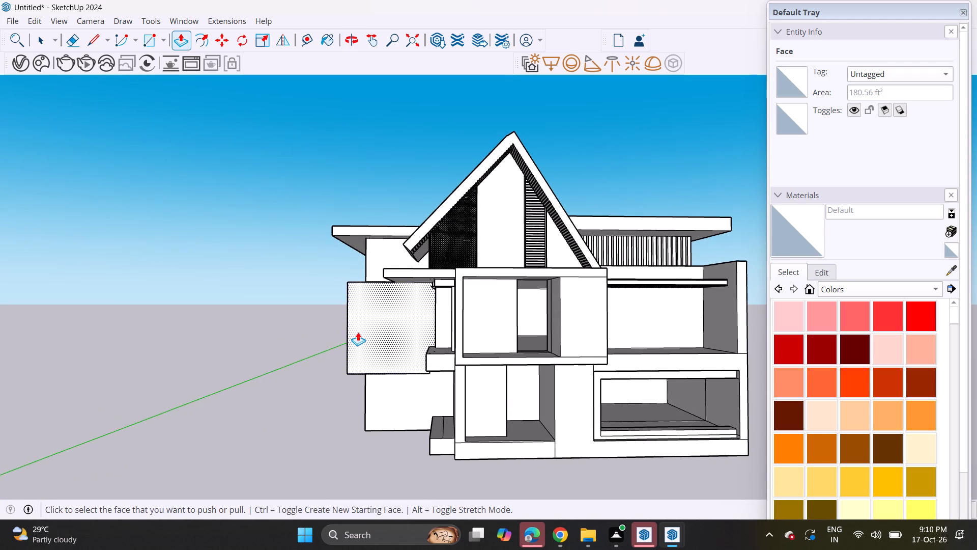
Push the ground-floor block's outer side wall slightly inward and repeat the same distance on the top-floor side wall.
scroll(358, 332, down, 4)
scroll(365, 384, up, 6)
middle_drag(341, 386, 348, 386)
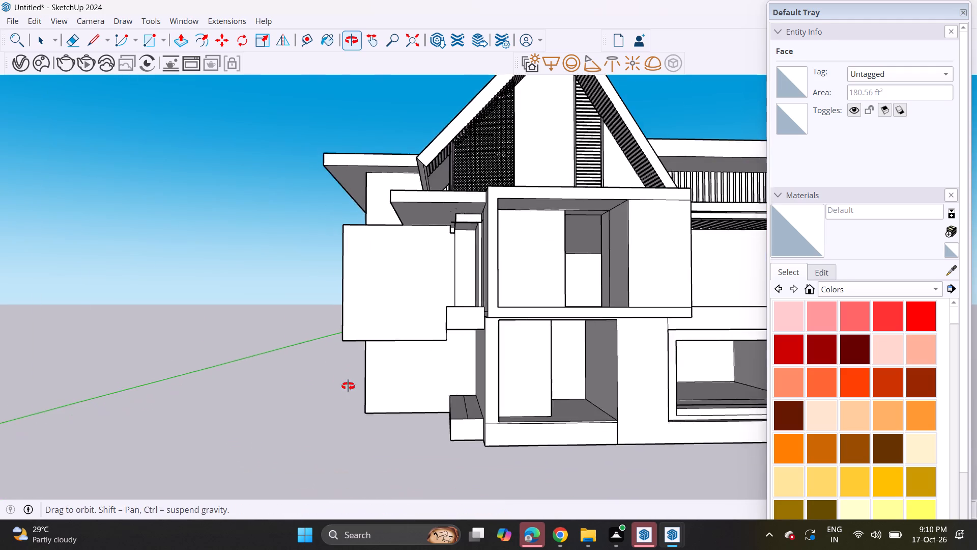
scroll(348, 386, up, 1)
middle_drag(348, 386, 444, 386)
click(297, 378)
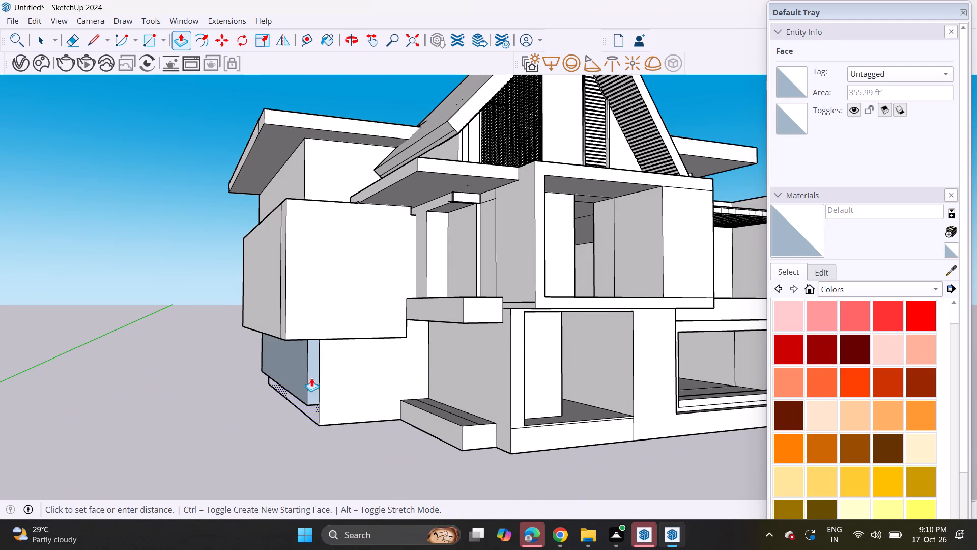
click(300, 379)
double_click(293, 181)
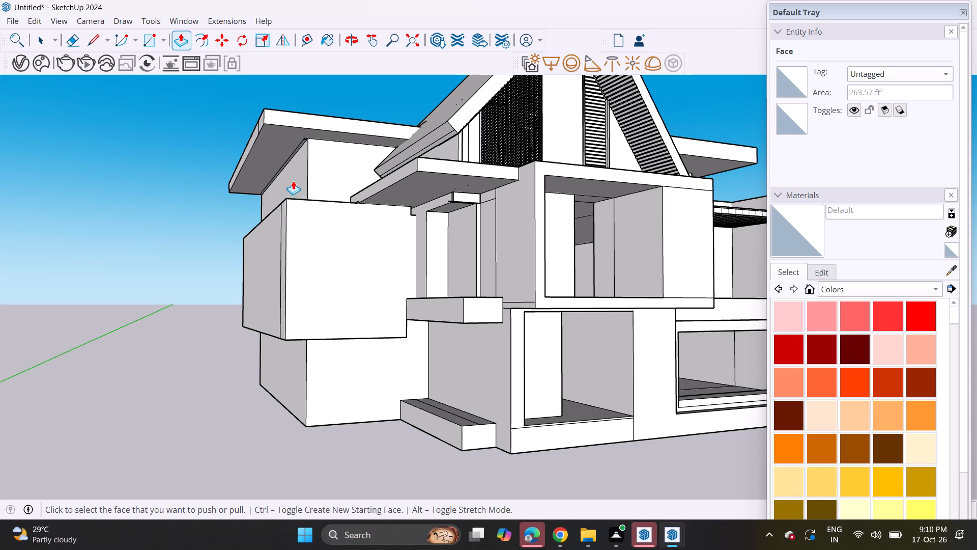
Examine the full house massing from the front and the side to check the overall proportions.
middle_drag(307, 274, 206, 258)
scroll(224, 278, down, 5)
middle_drag(409, 382, 264, 374)
middle_drag(264, 374, 378, 412)
shift+middle_drag(453, 387, 342, 348)
middle_drag(330, 348, 359, 345)
middle_drag(359, 343, 382, 427)
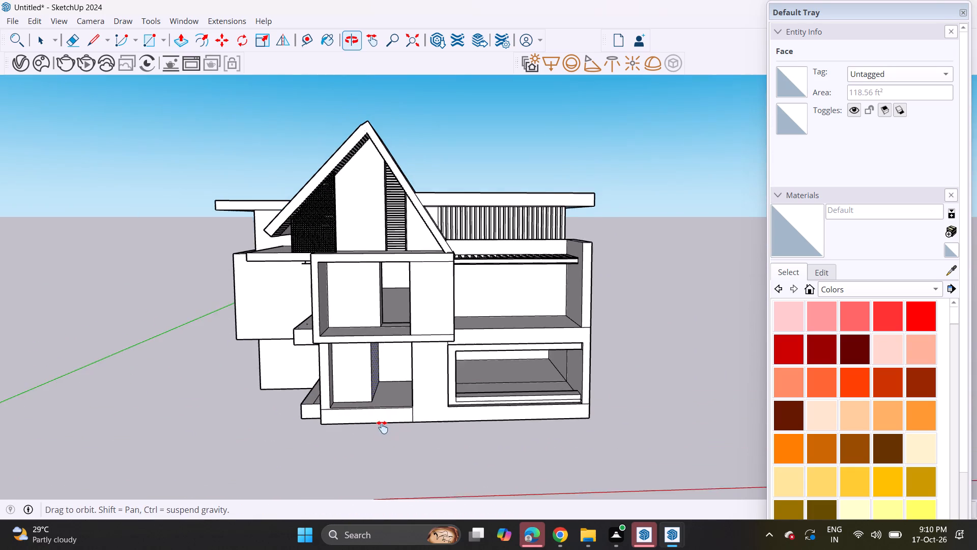
middle_drag(382, 427, 384, 414)
middle_drag(380, 403, 376, 390)
scroll(373, 380, up, 1)
middle_drag(373, 380, 370, 370)
middle_drag(375, 371, 385, 377)
scroll(385, 378, down, 3)
middle_drag(385, 380, 395, 378)
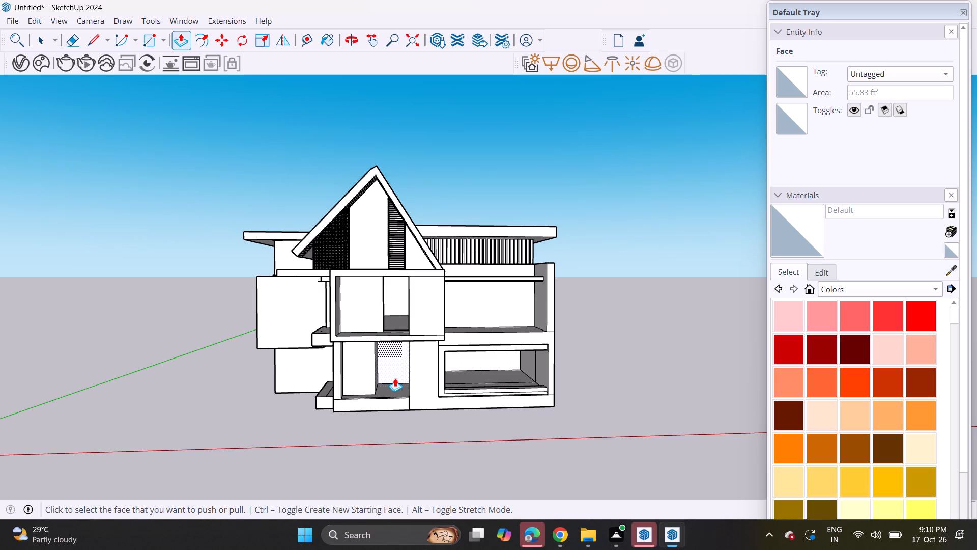
middle_drag(272, 330, 412, 326)
scroll(307, 302, up, 2)
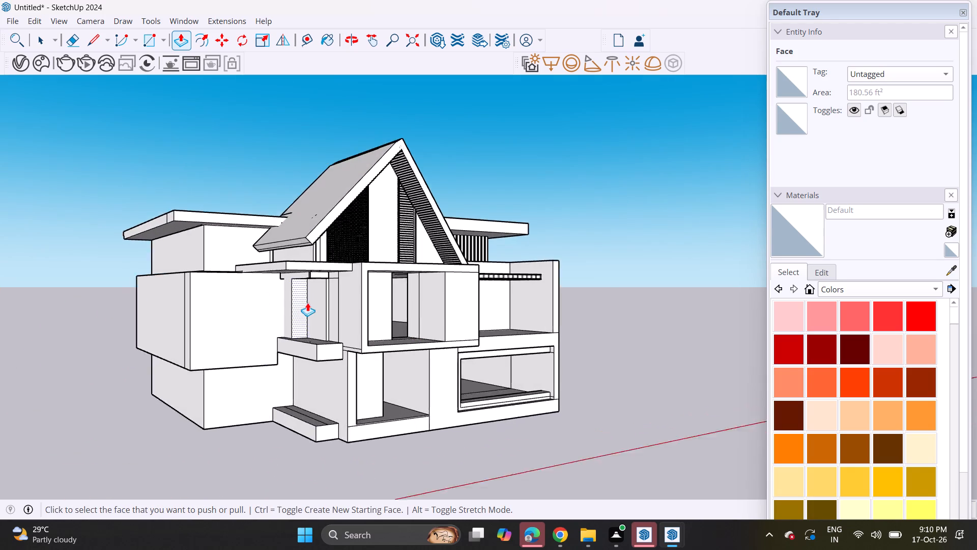
scroll(307, 302, up, 1)
Import the "panneau+shadow+blanc+bourdon+naturel" curtain model from the Downloads folder and place it at the upper side balcony.
click(6, 20)
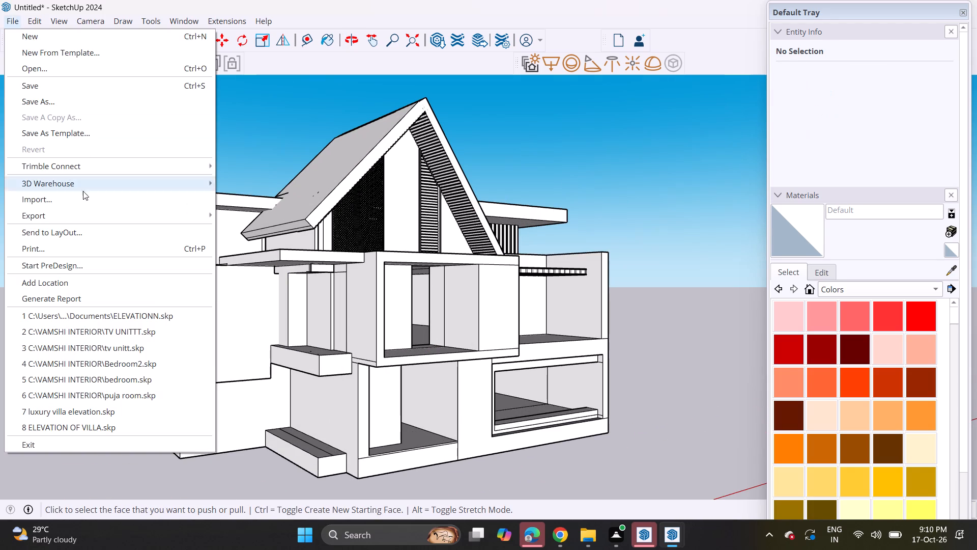
click(83, 198)
scroll(282, 201, down, 3)
scroll(50, 111, up, 4)
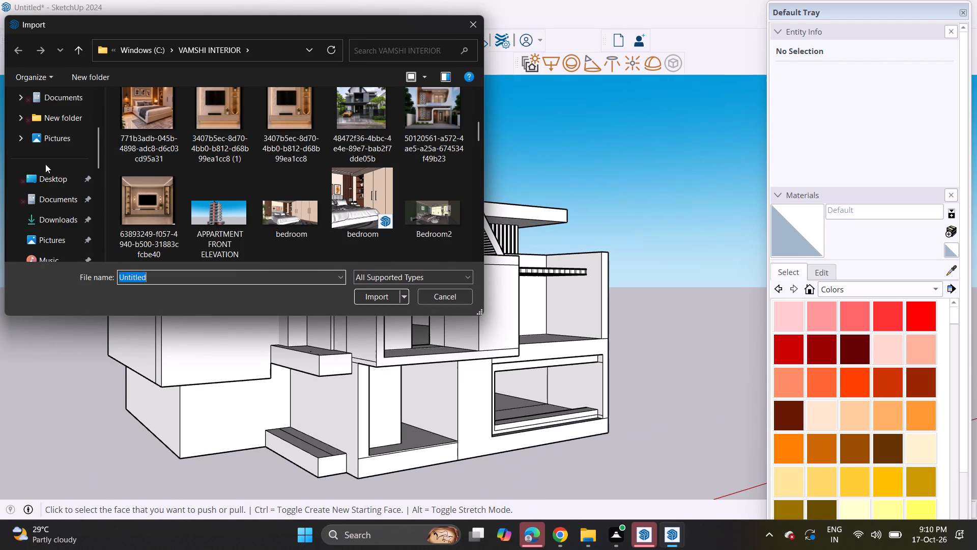
click(44, 213)
scroll(289, 208, down, 3)
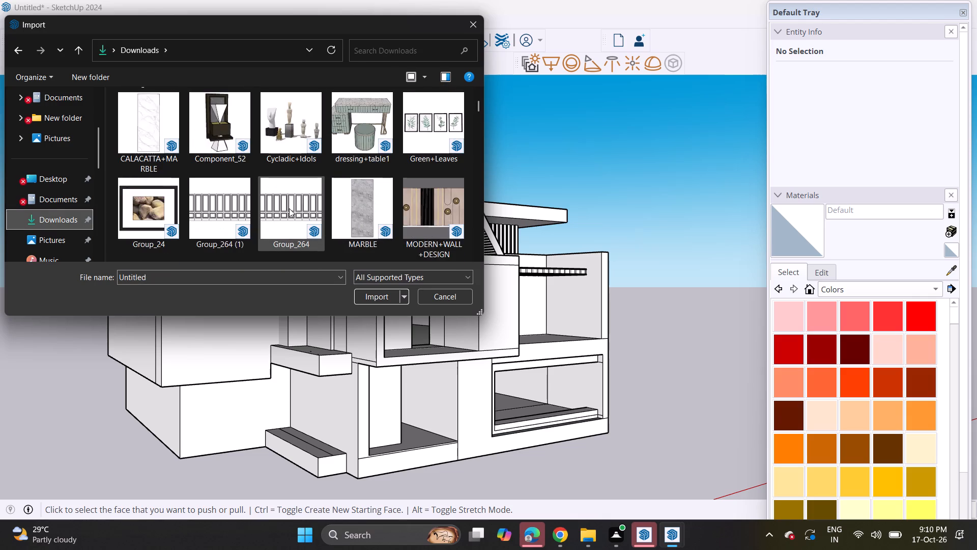
scroll(289, 208, down, 1)
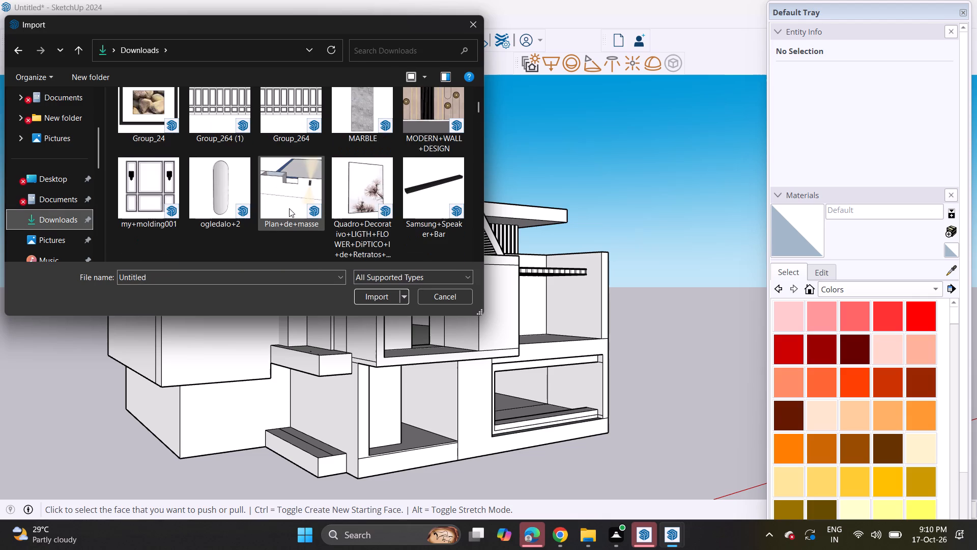
scroll(287, 208, down, 12)
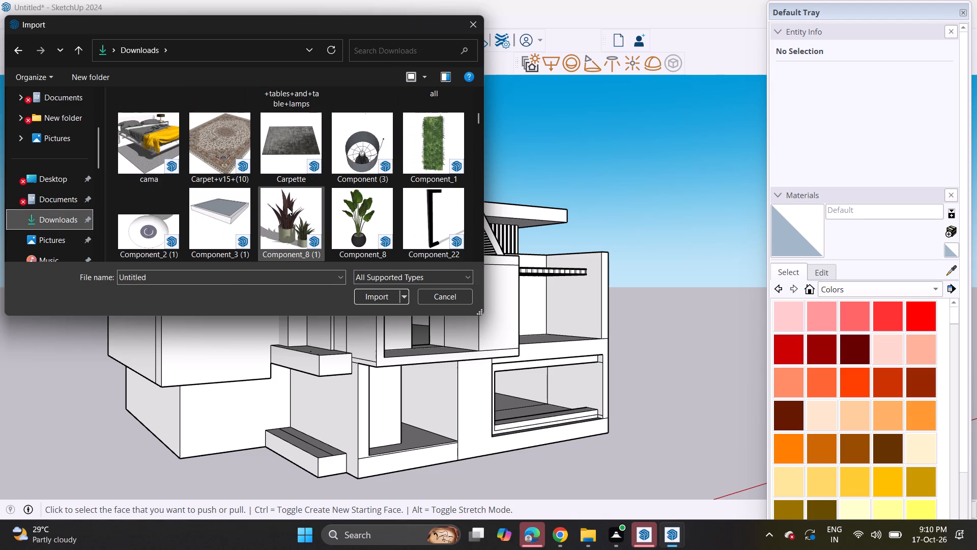
scroll(287, 207, down, 9)
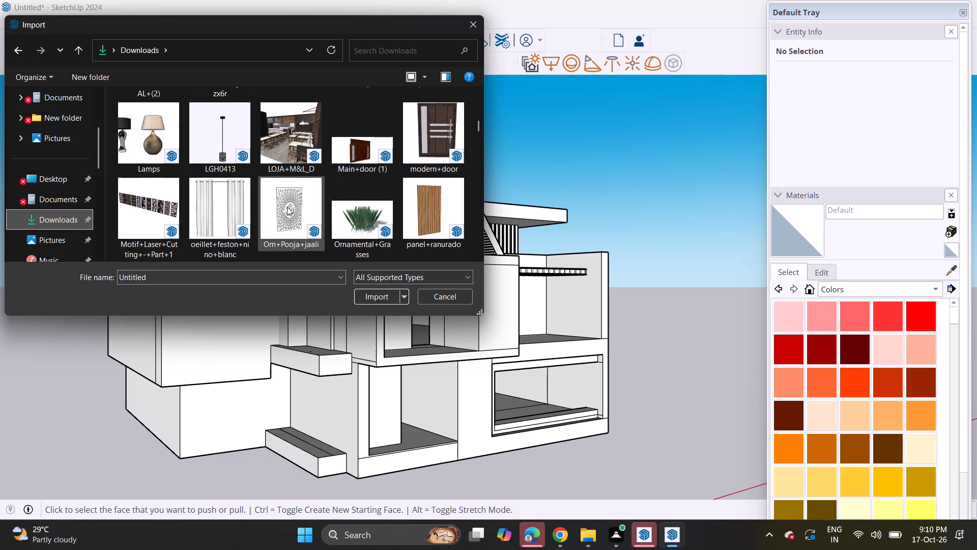
scroll(287, 207, down, 3)
scroll(287, 207, up, 3)
scroll(287, 207, down, 1)
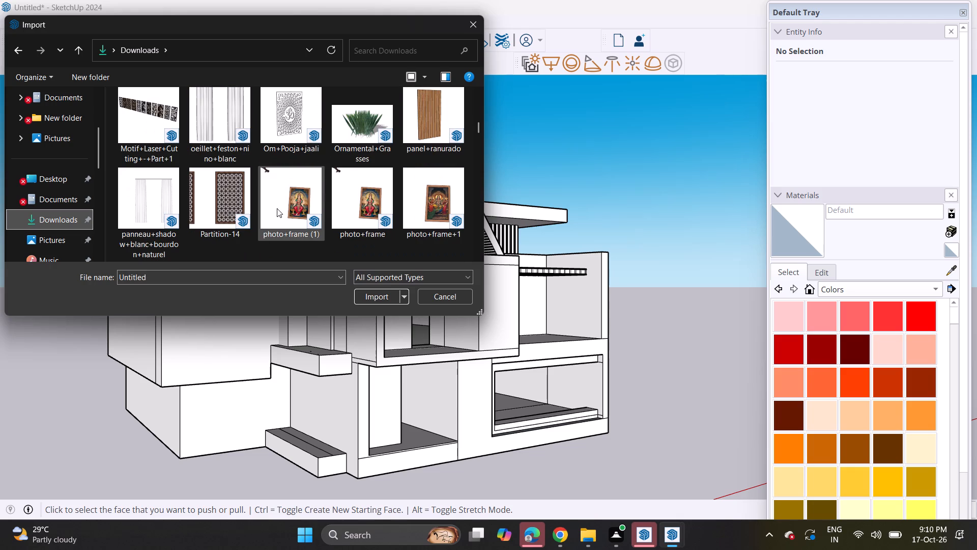
click(166, 194)
click(377, 295)
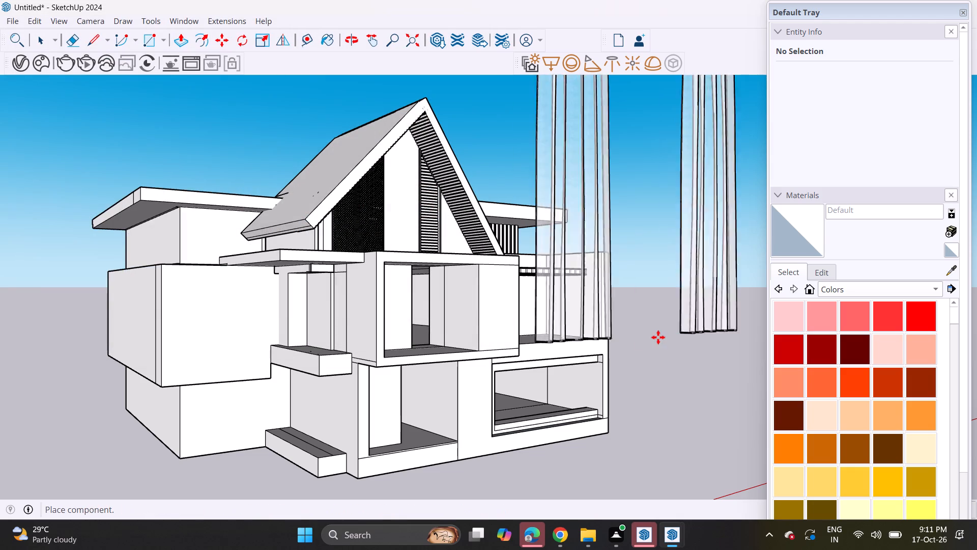
click(301, 357)
Explode the imported curtain component at the side balcony.
middle_drag(319, 317, 266, 330)
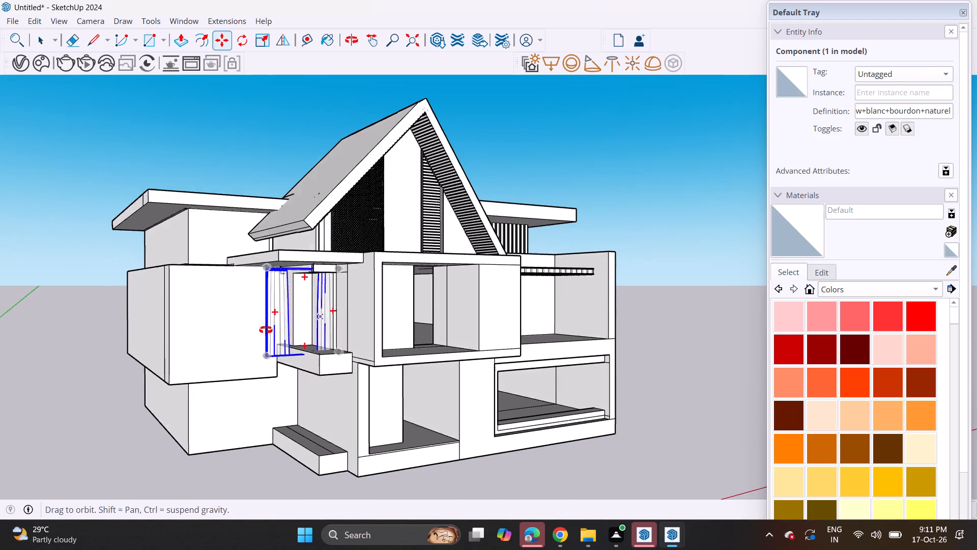
middle_drag(266, 330, 264, 331)
scroll(352, 292, up, 7)
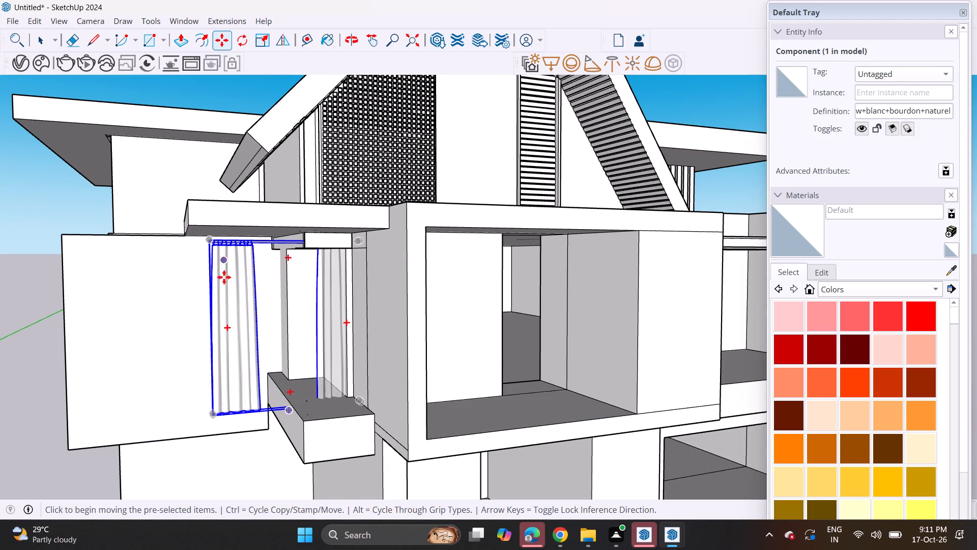
key(space)
click(240, 330)
right_click(240, 330)
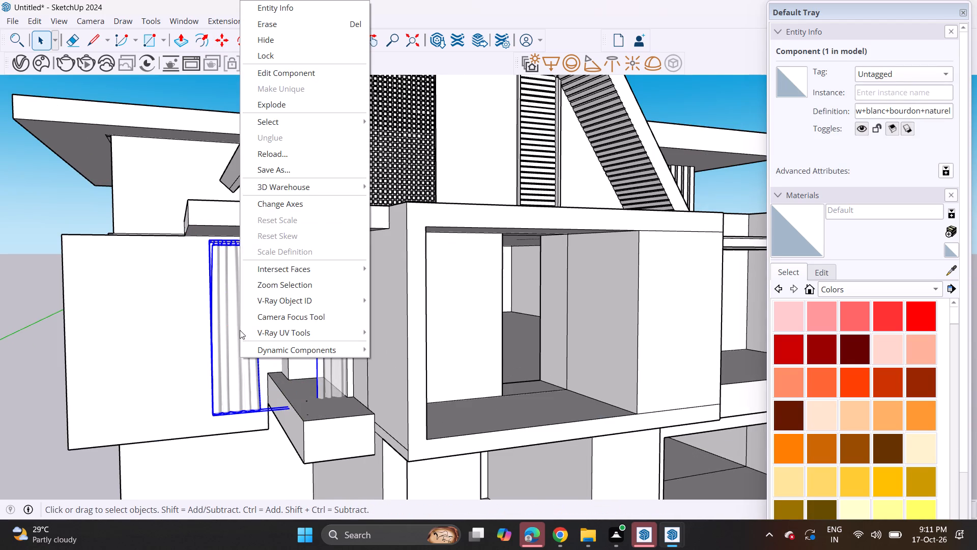
click(300, 108)
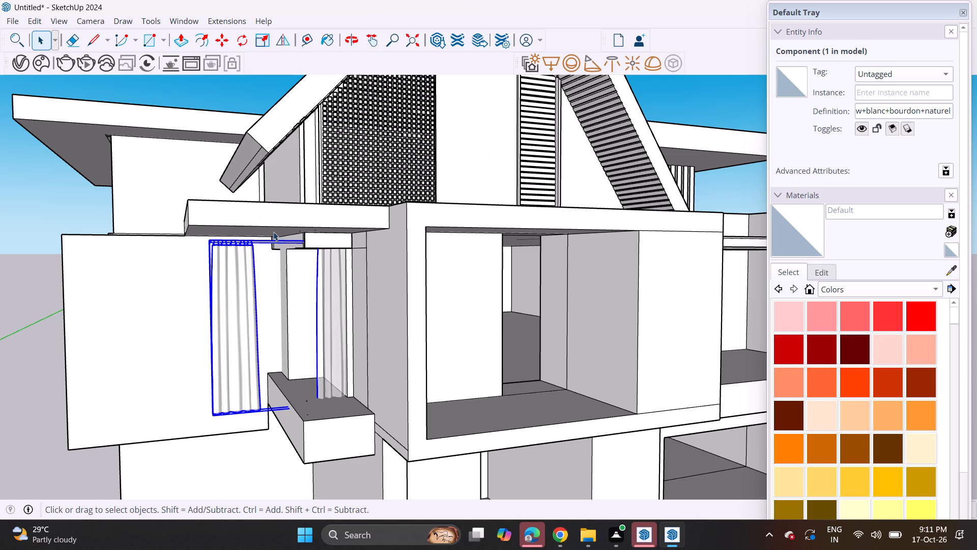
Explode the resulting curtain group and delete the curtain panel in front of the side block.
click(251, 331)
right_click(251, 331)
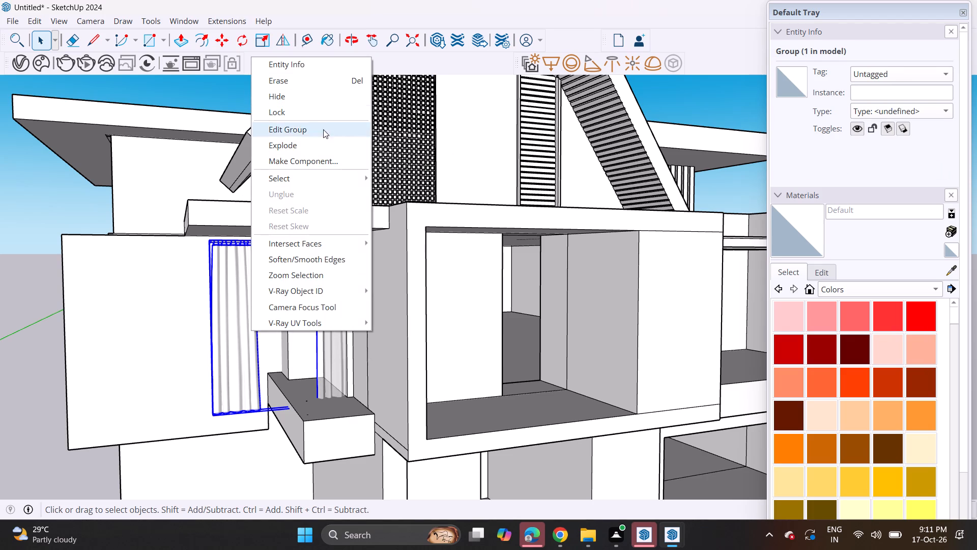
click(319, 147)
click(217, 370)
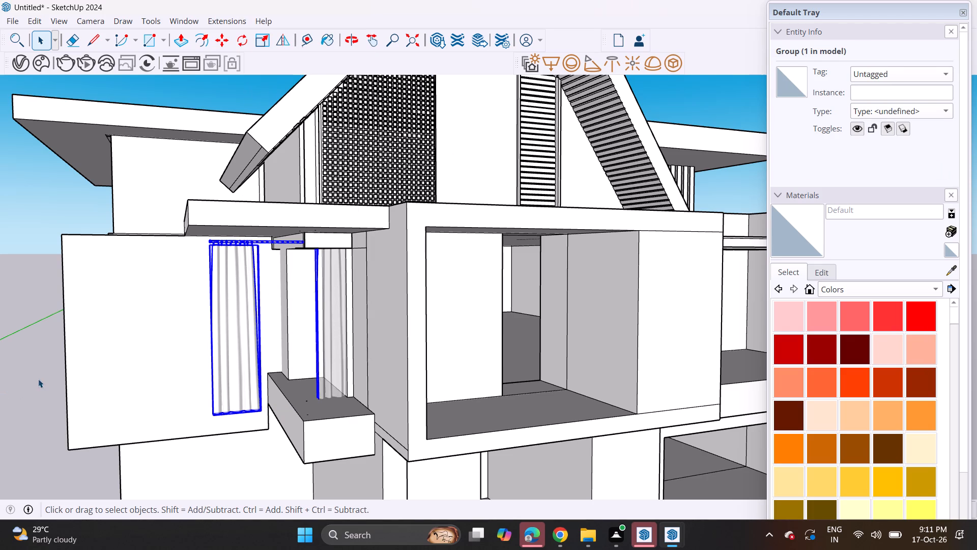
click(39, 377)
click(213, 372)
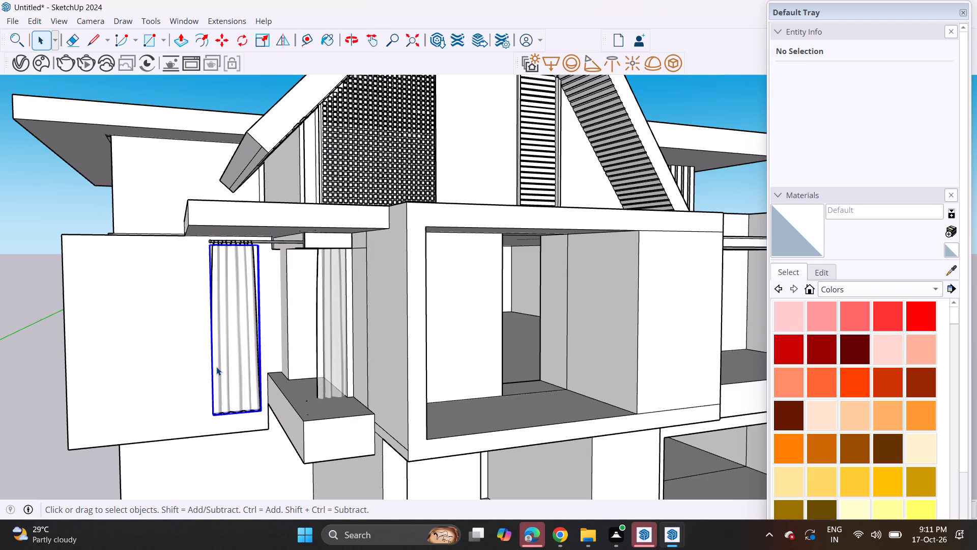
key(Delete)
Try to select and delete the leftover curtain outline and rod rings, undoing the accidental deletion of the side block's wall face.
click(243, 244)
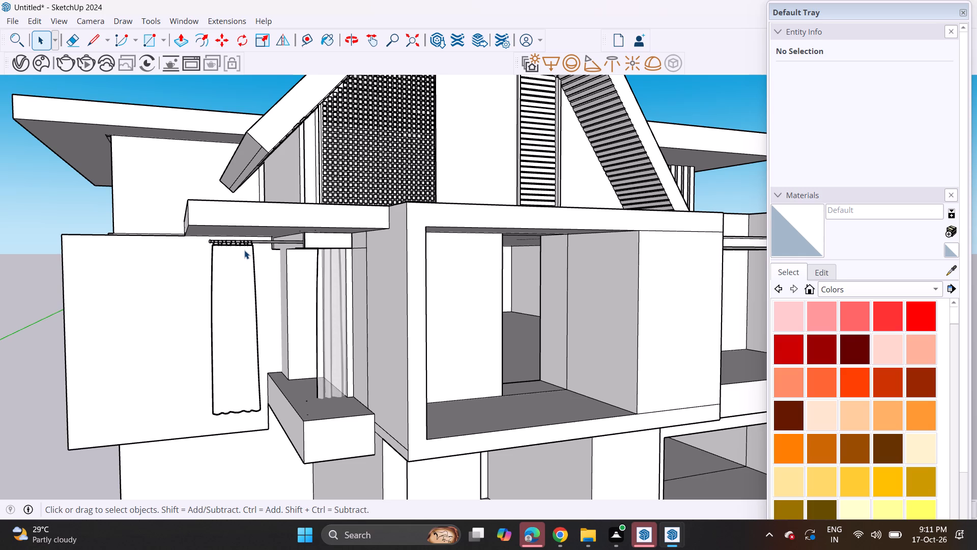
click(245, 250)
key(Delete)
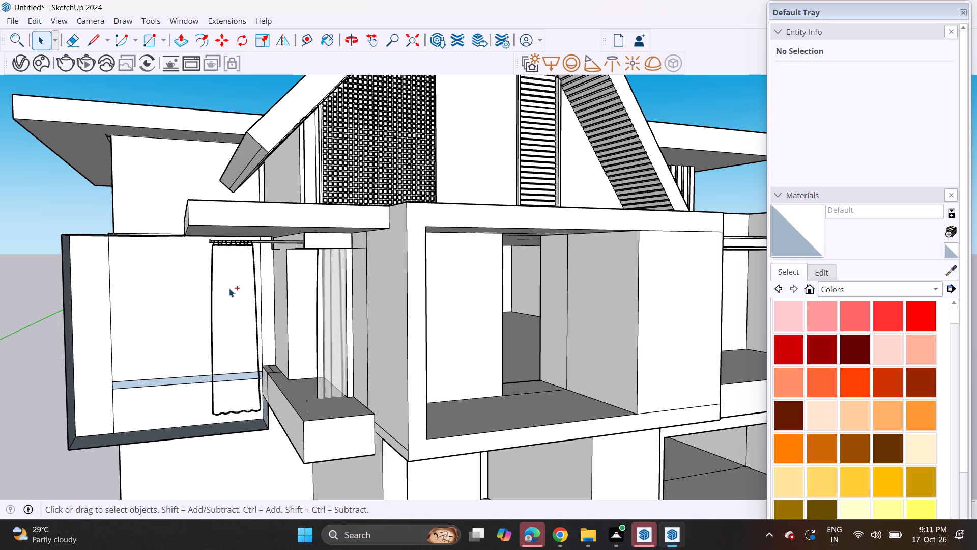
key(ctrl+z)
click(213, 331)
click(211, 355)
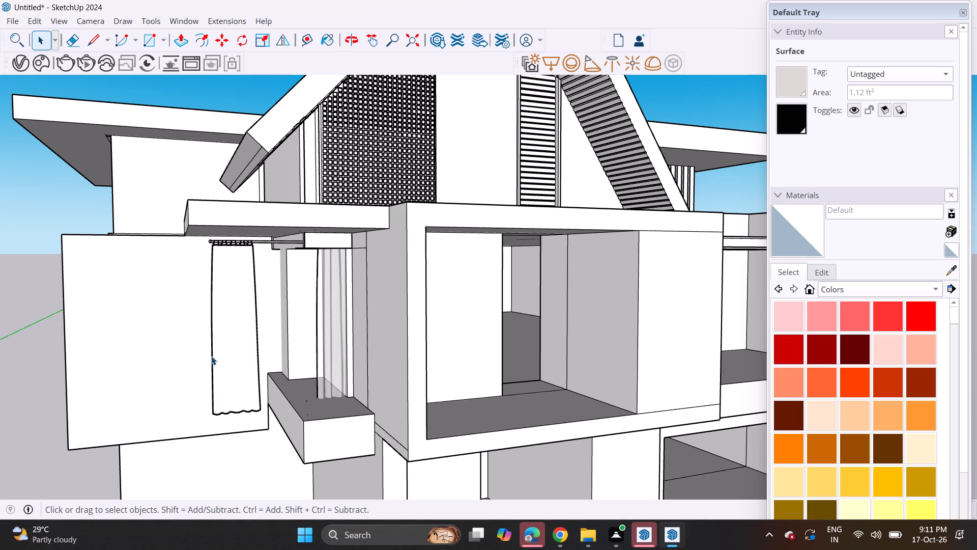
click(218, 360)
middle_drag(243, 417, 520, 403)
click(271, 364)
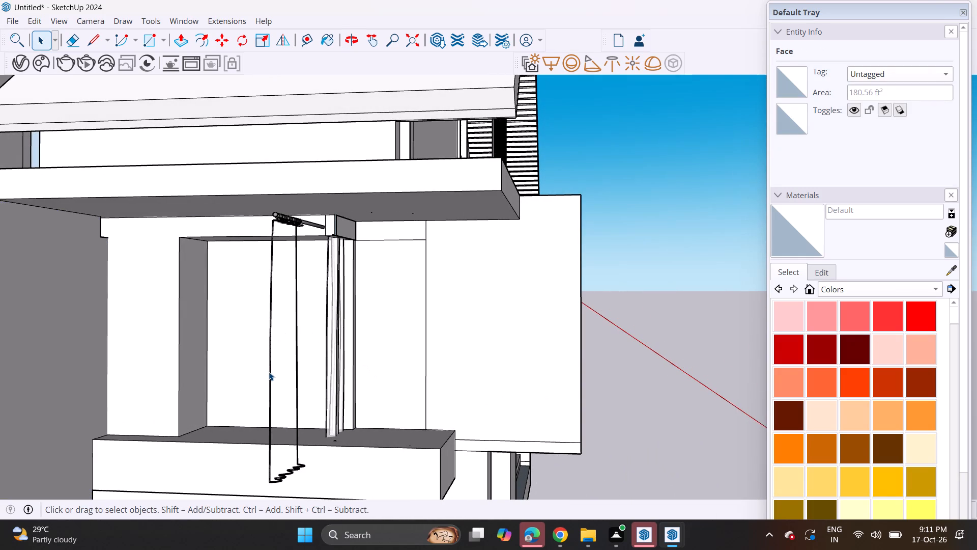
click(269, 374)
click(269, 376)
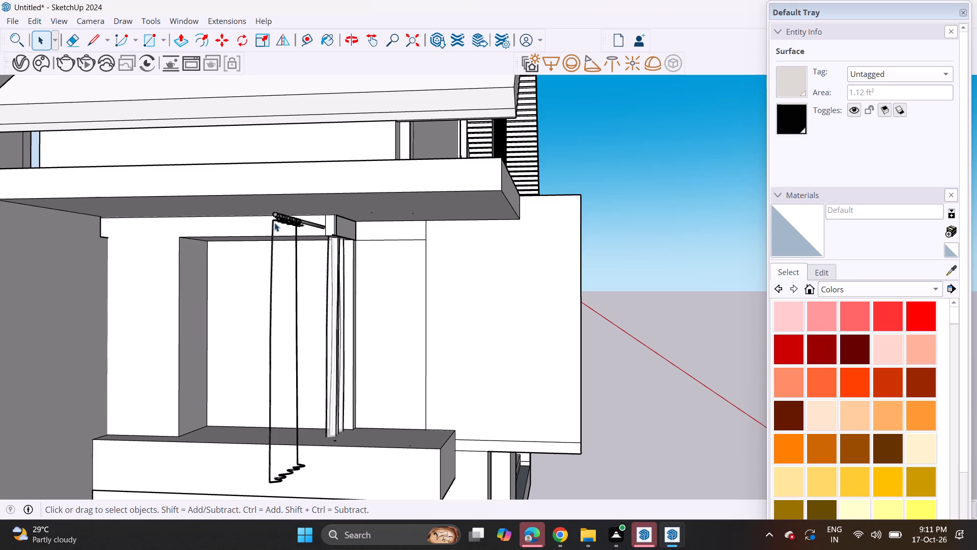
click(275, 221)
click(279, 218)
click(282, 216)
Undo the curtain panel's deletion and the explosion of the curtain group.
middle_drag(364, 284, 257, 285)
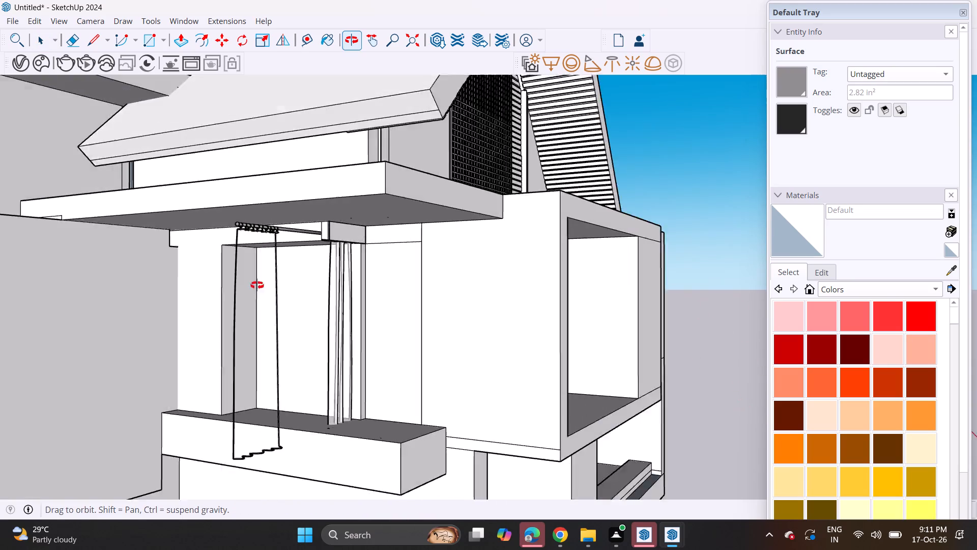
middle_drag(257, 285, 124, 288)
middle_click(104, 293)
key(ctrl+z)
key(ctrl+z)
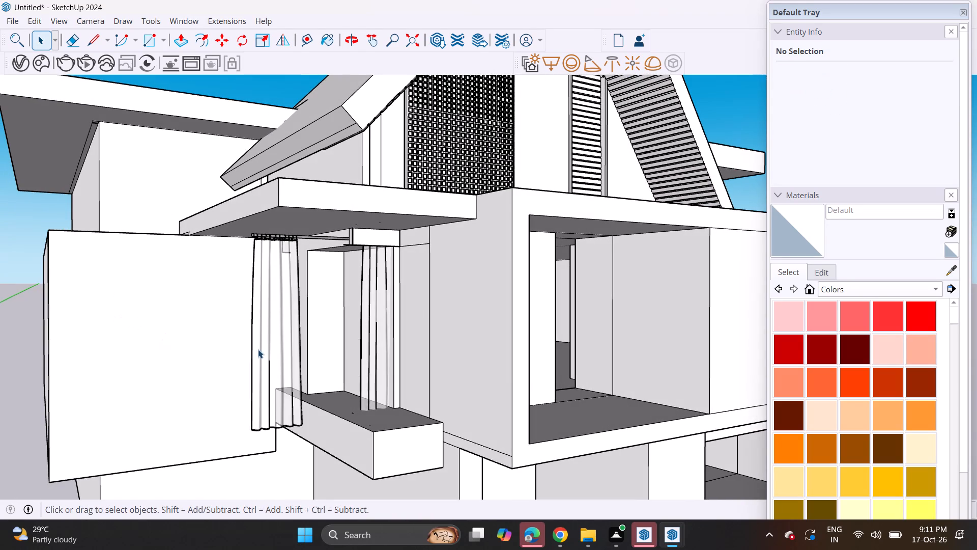
Move the whole curtain group out of the balcony to the open ground beside the house, well clear of the walls.
click(258, 349)
scroll(270, 351, down, 6)
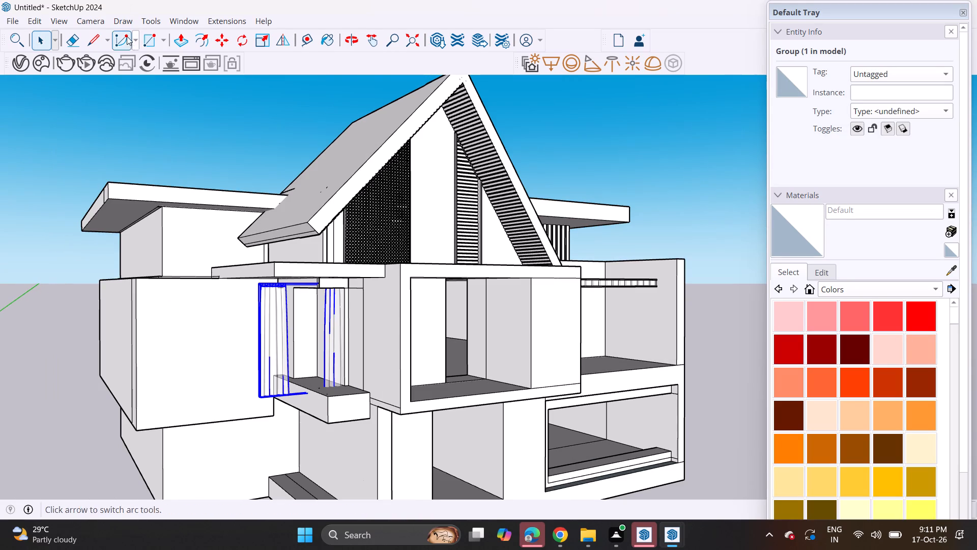
click(228, 36)
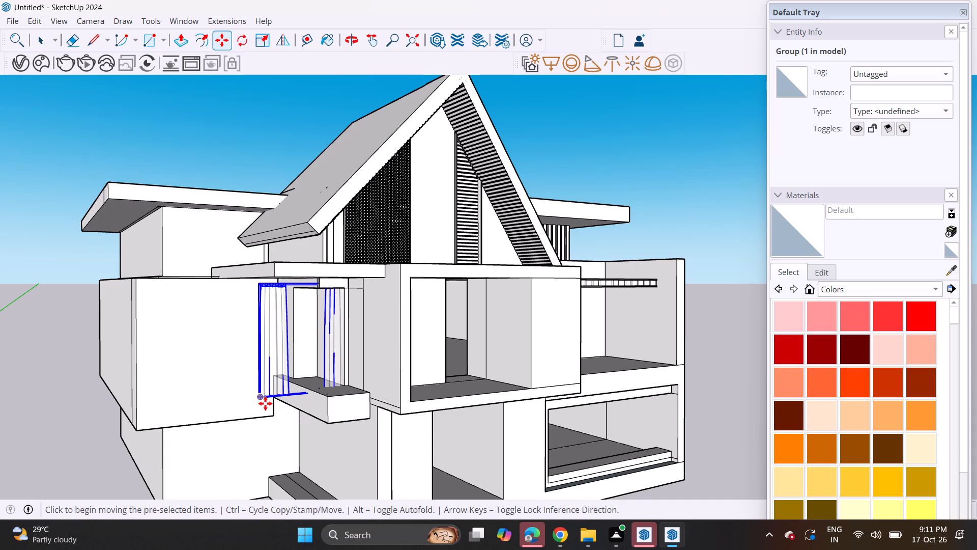
click(265, 403)
scroll(207, 415, down, 4)
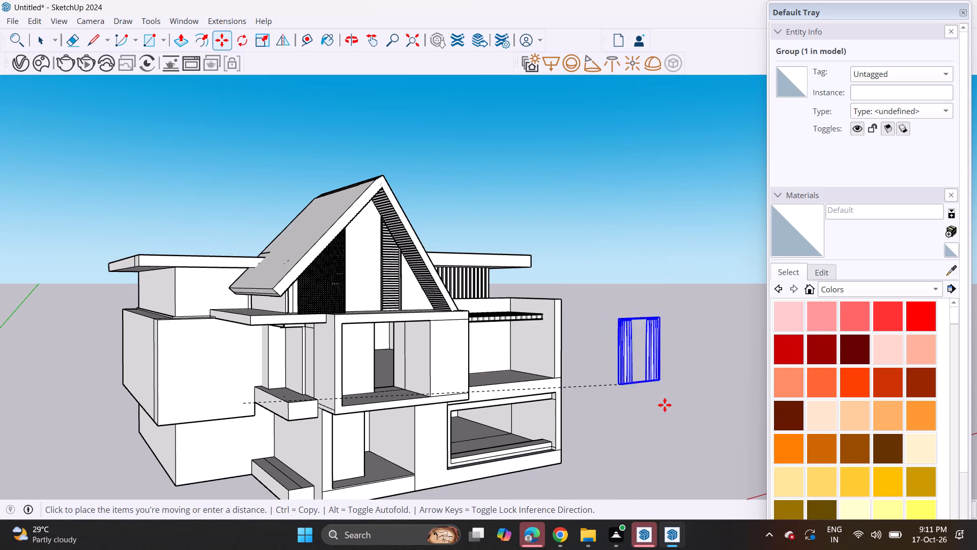
click(666, 405)
middle_drag(706, 409, 660, 406)
middle_drag(677, 412, 371, 363)
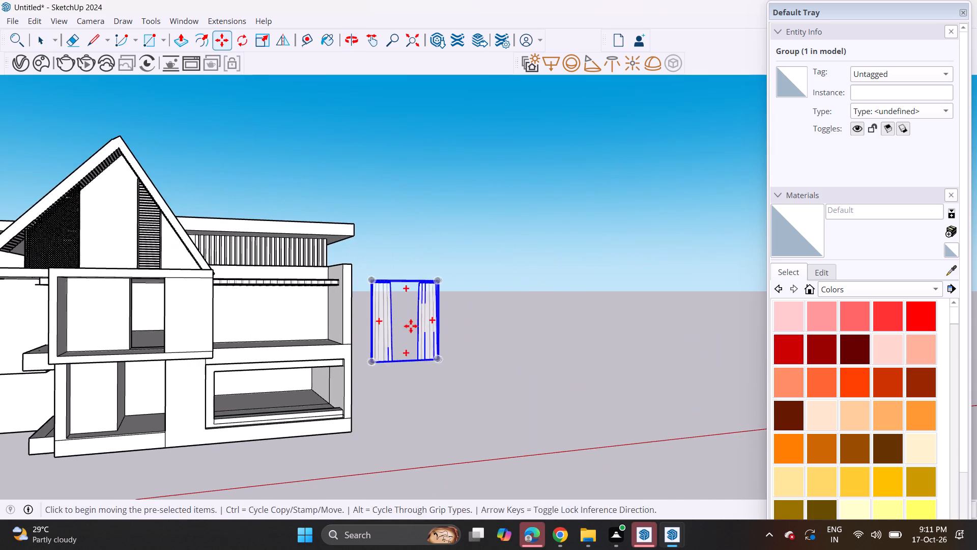
scroll(411, 326, up, 1)
middle_drag(411, 326, 465, 365)
click(388, 389)
click(543, 320)
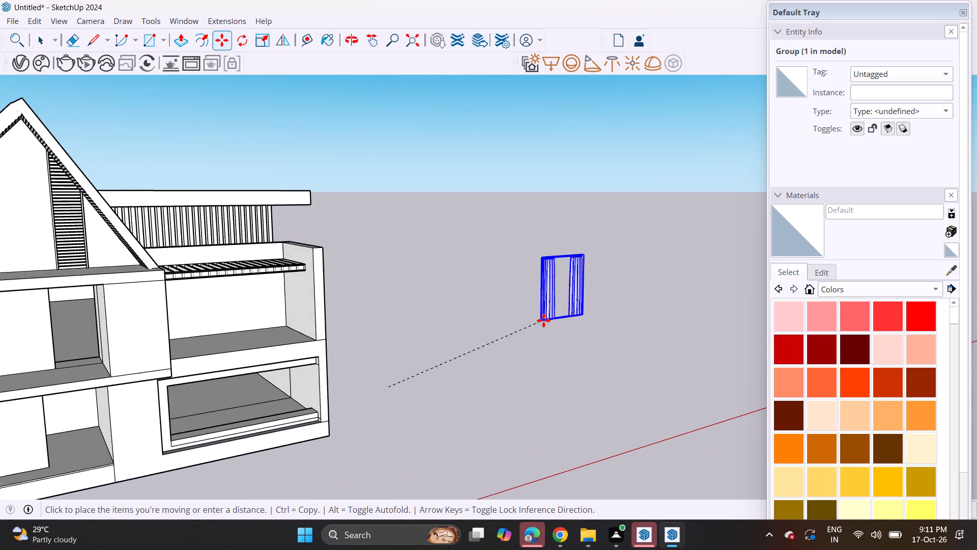
Explode the relocated curtain group into its separate panels and rod.
scroll(627, 283, up, 1)
middle_drag(627, 283, 520, 298)
scroll(706, 258, up, 4)
scroll(583, 291, up, 6)
shift+middle_drag(573, 321, 551, 332)
shift+scroll(561, 327, up, 1)
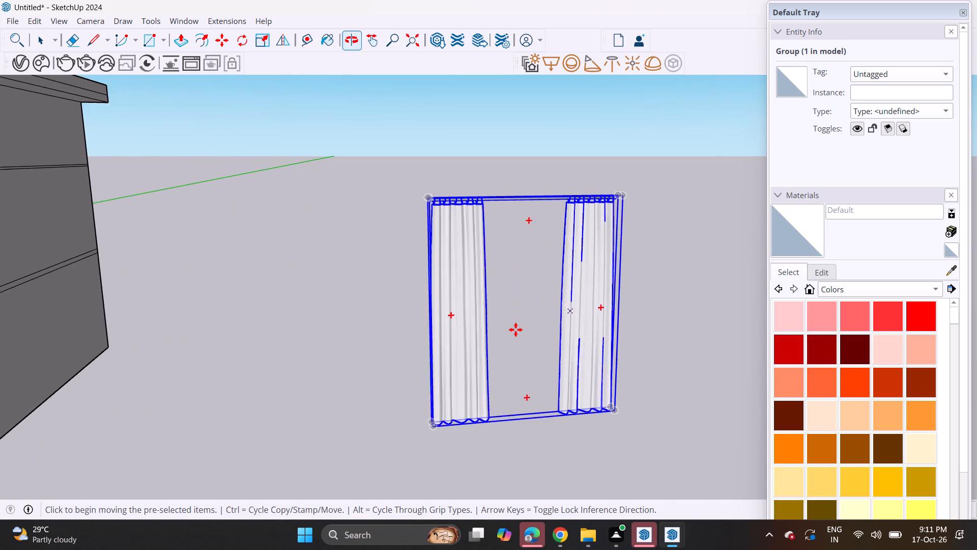
scroll(521, 329, up, 3)
key(space)
click(545, 315)
scroll(545, 314, down, 4)
click(580, 301)
right_click(580, 301)
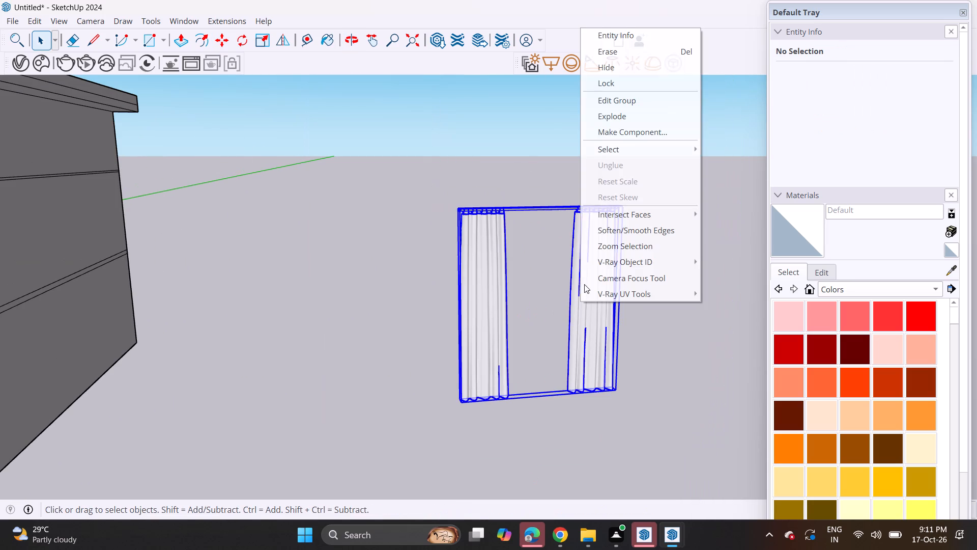
click(616, 118)
Move the separated curtain panel farther from the house back to it, snapping its top corner to the beam corner of the side balcony opening.
click(591, 319)
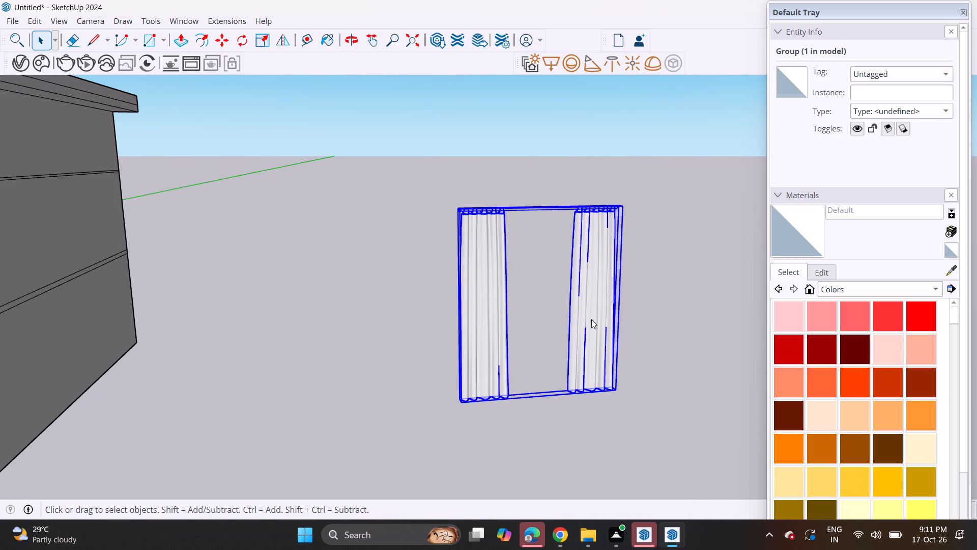
right_click(604, 326)
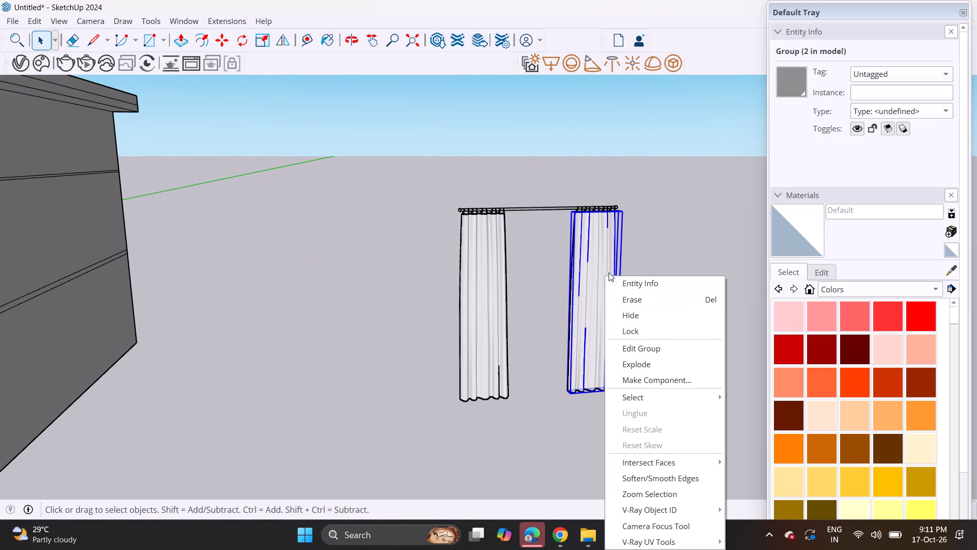
click(222, 34)
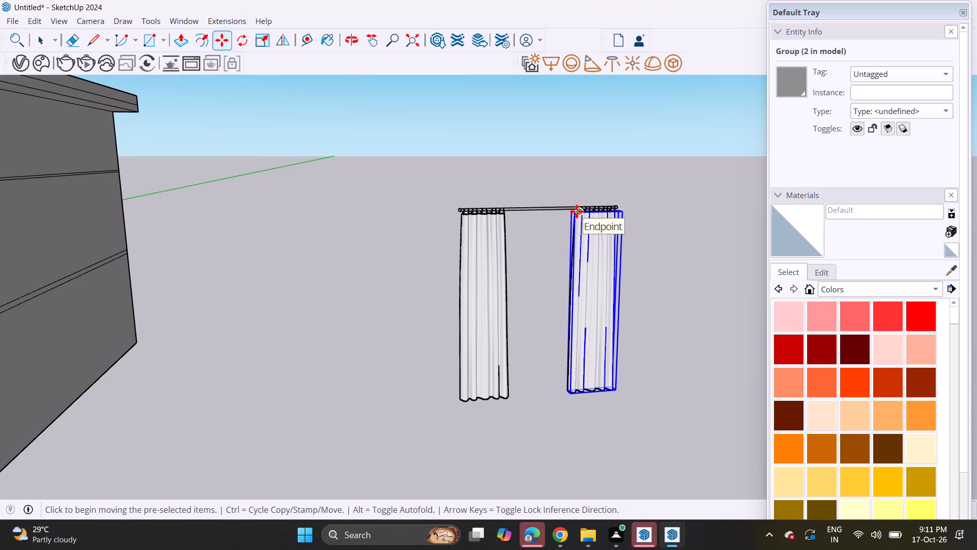
click(578, 213)
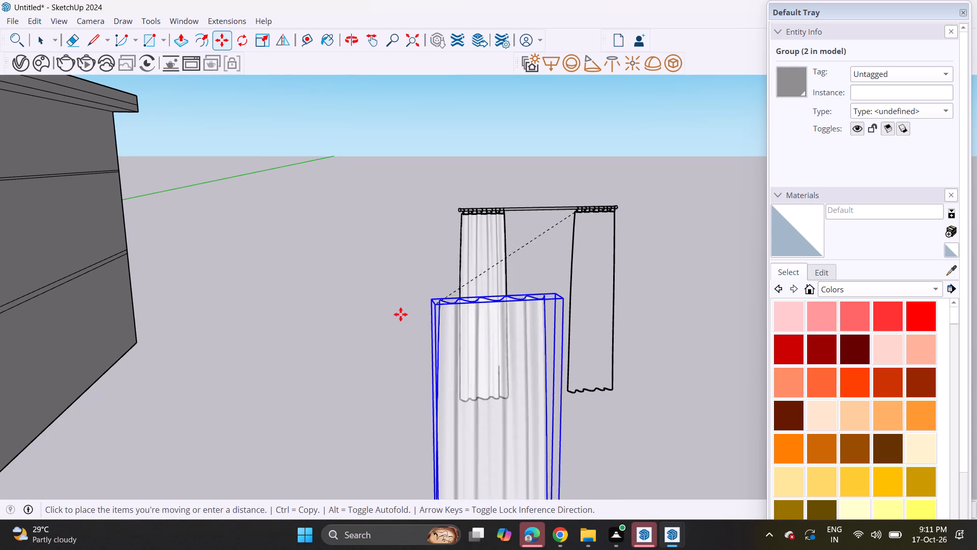
shift+middle_drag(400, 313, 582, 320)
scroll(546, 278, down, 16)
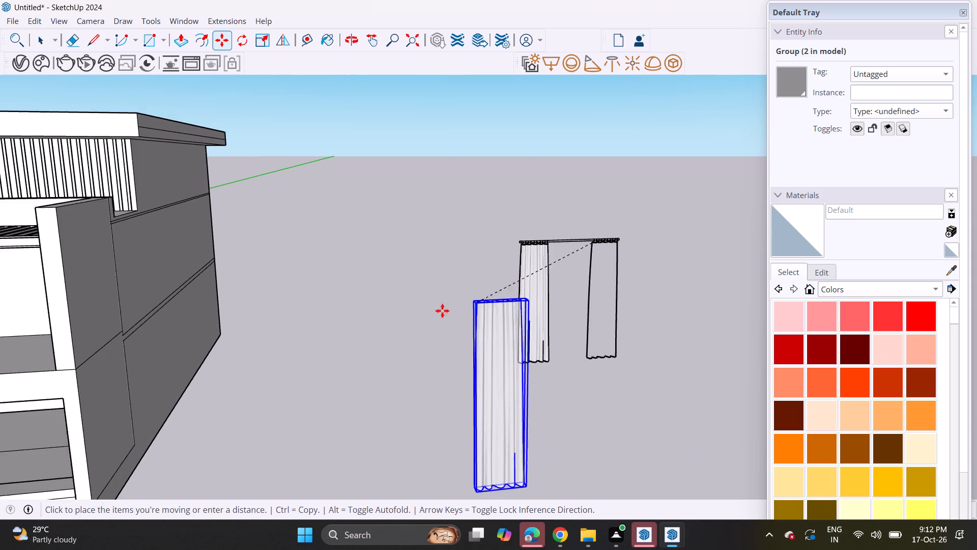
scroll(442, 311, down, 3)
middle_drag(286, 322, 829, 267)
shift+middle_drag(267, 249, 924, 241)
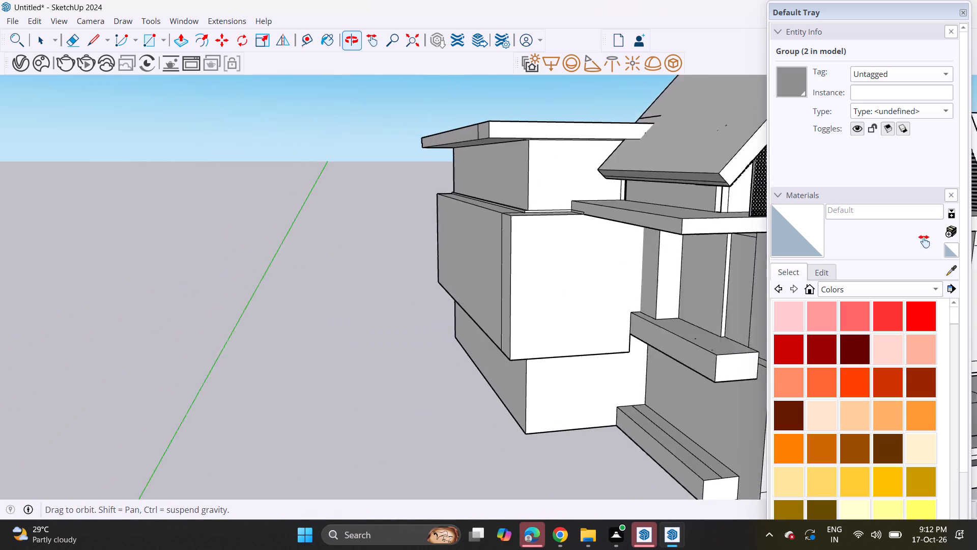
shift+middle_drag(924, 241, 925, 240)
scroll(700, 212, up, 3)
middle_drag(691, 228, 508, 198)
shift+scroll(615, 229, up, 1)
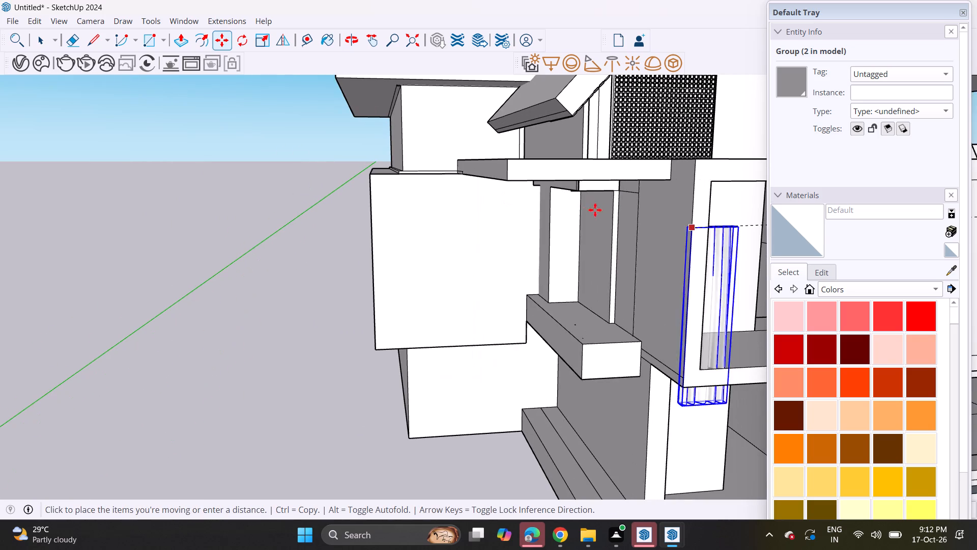
click(581, 187)
Scale the curtain panel's height slightly so its bottom edge meets the side balcony's floor slab.
scroll(574, 207, up, 3)
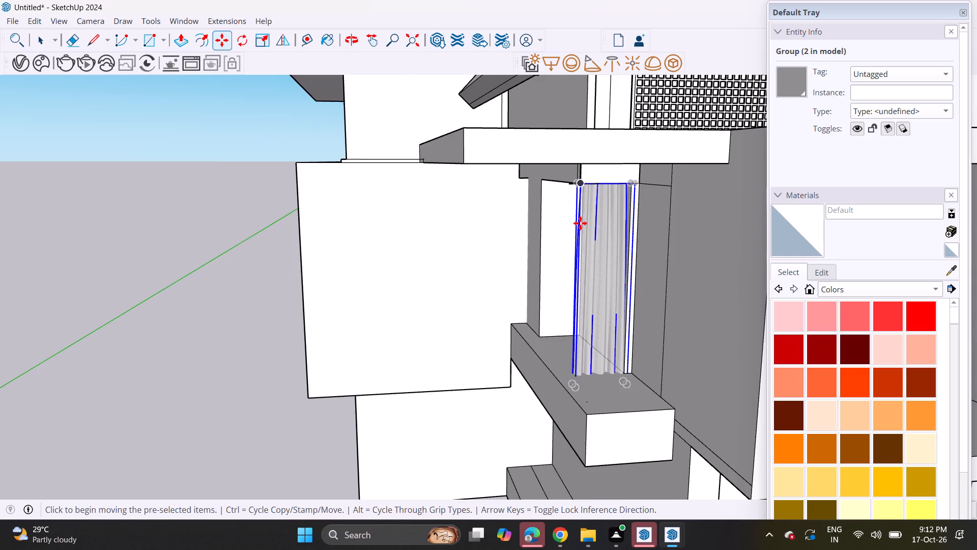
scroll(580, 223, up, 3)
middle_drag(579, 225, 525, 204)
scroll(590, 257, up, 1)
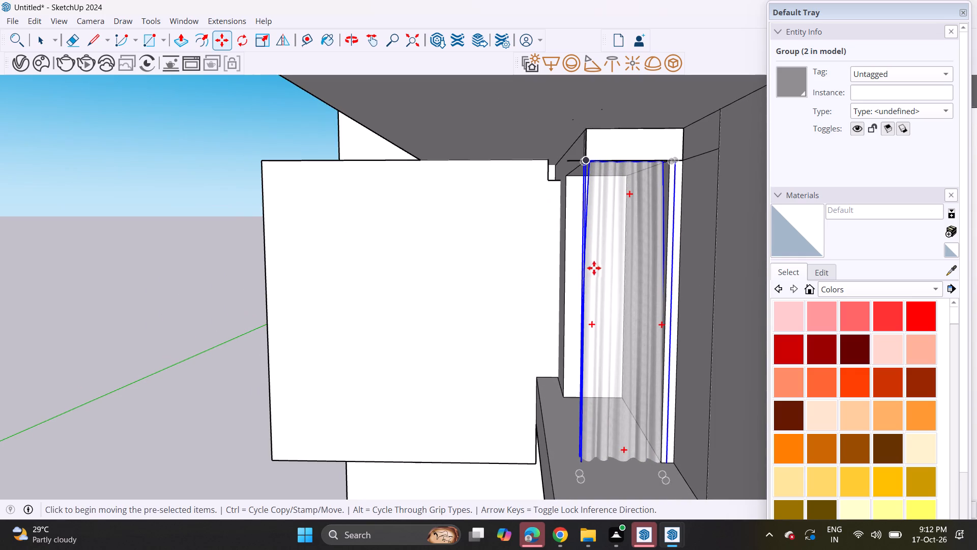
middle_drag(592, 291, 615, 304)
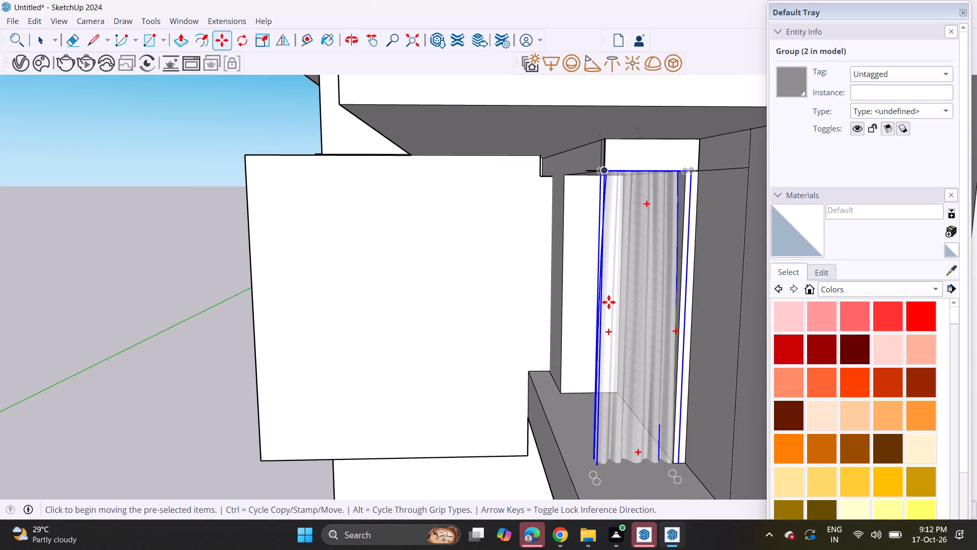
scroll(611, 309, down, 3)
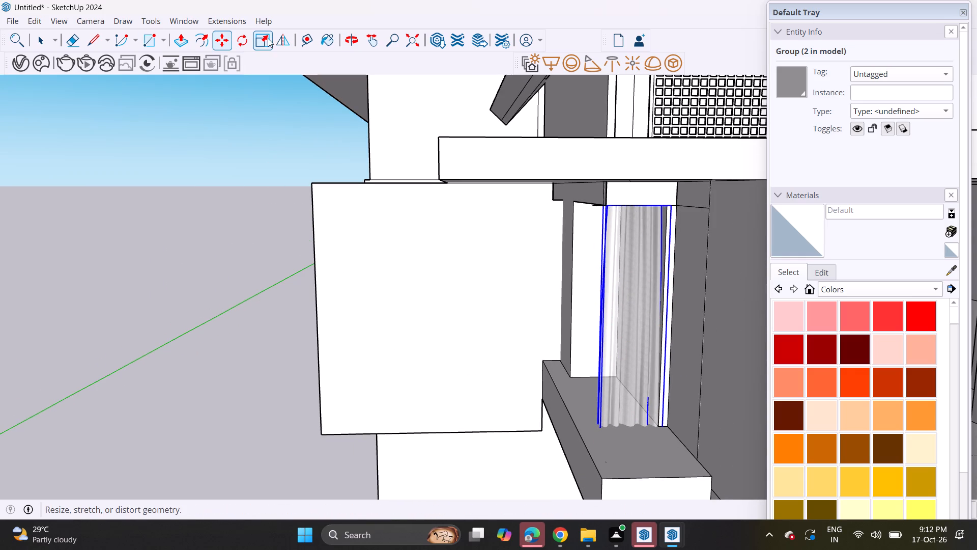
click(267, 44)
middle_drag(635, 332, 627, 238)
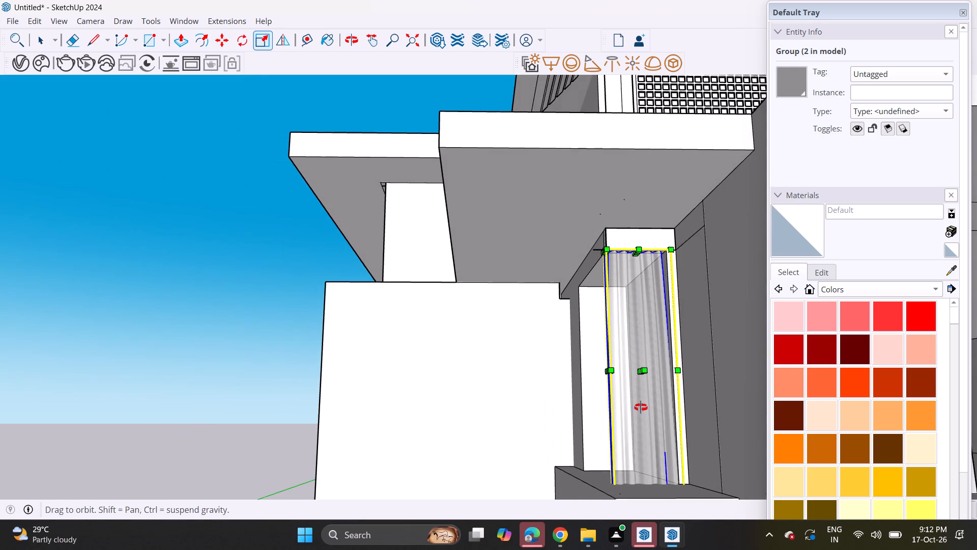
middle_drag(605, 309, 604, 419)
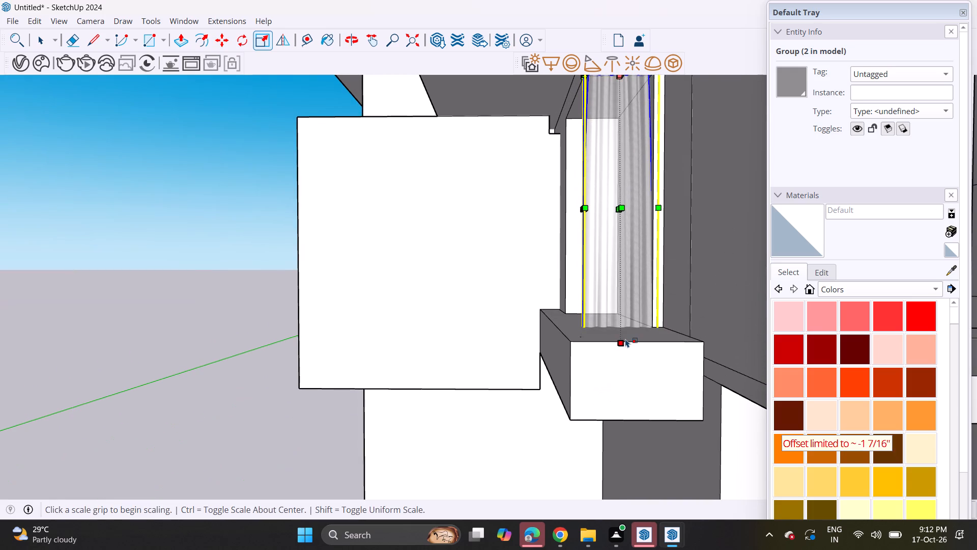
middle_drag(621, 334, 701, 403)
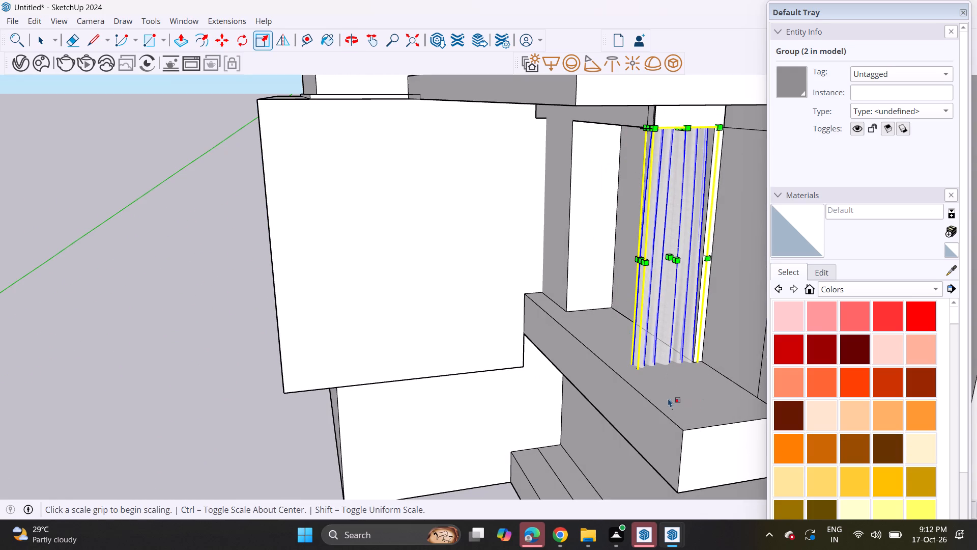
click(661, 373)
click(659, 365)
Scale the curtain panel sideways so its outer side lines up with the edge of the balcony slab.
middle_drag(653, 251, 589, 237)
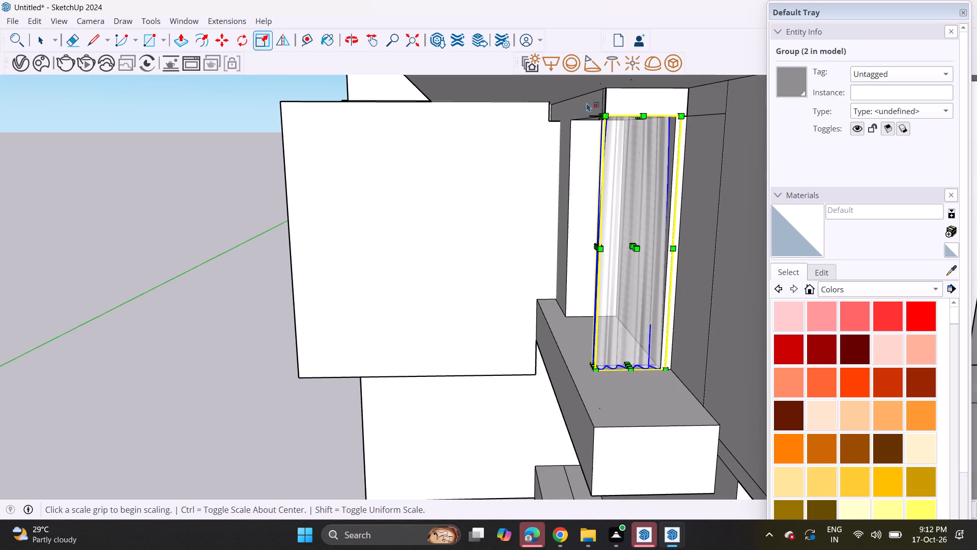
middle_drag(577, 251, 652, 277)
scroll(577, 251, up, 1)
scroll(657, 273, up, 3)
click(649, 255)
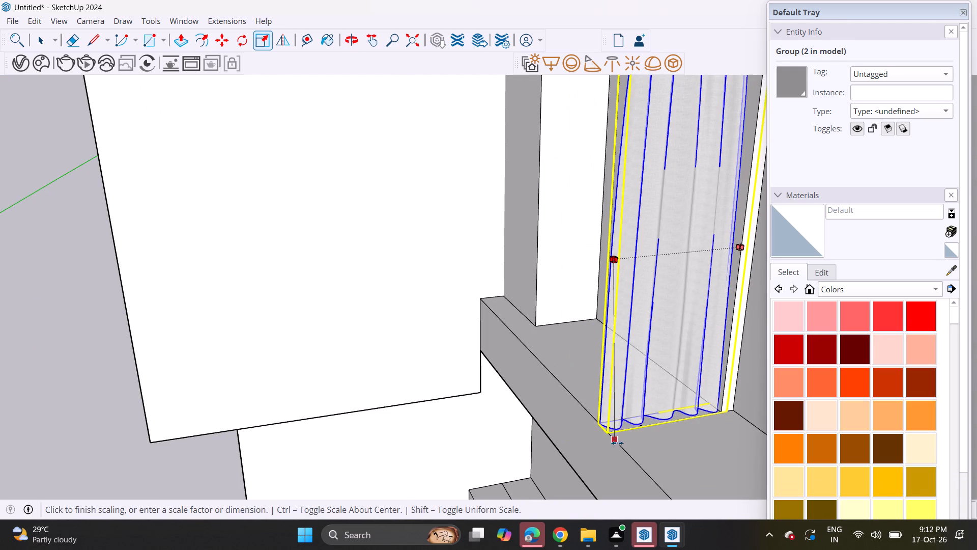
click(617, 443)
middle_drag(631, 395, 609, 373)
scroll(578, 320, down, 8)
middle_drag(617, 339, 524, 276)
key(space)
click(364, 306)
scroll(509, 354, down, 2)
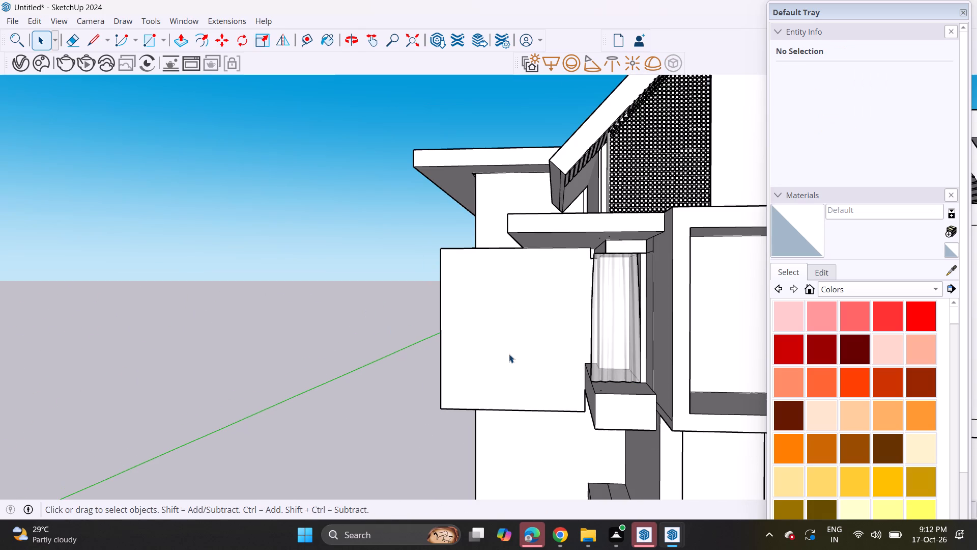
Push the underside of the lintel beside the curtain up to the line of the balcony ceiling.
shift+middle_drag(599, 274, 535, 240)
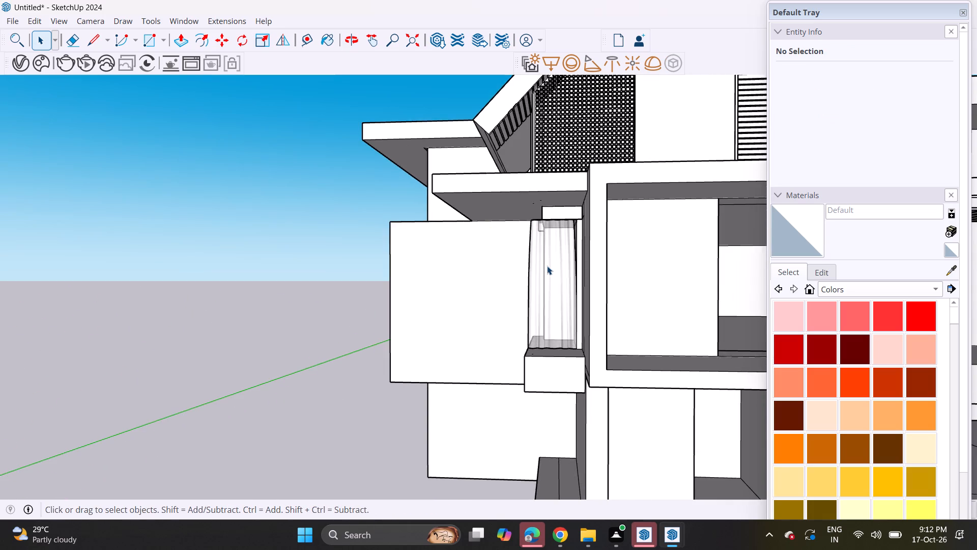
scroll(547, 266, up, 2)
scroll(548, 267, down, 2)
shift+middle_drag(548, 267, 487, 237)
middle_drag(485, 237, 520, 252)
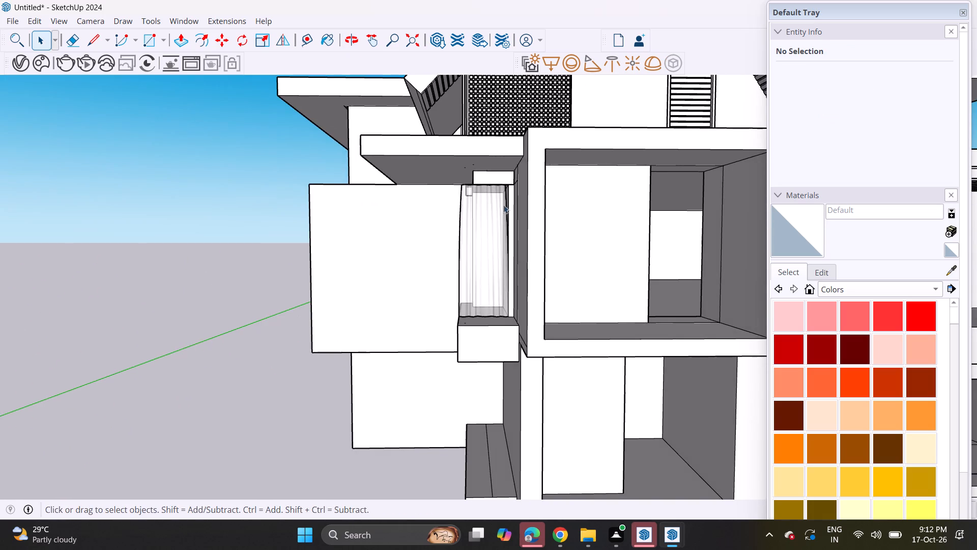
middle_drag(405, 174, 526, 172)
scroll(424, 204, up, 11)
middle_drag(426, 186, 433, 174)
click(176, 36)
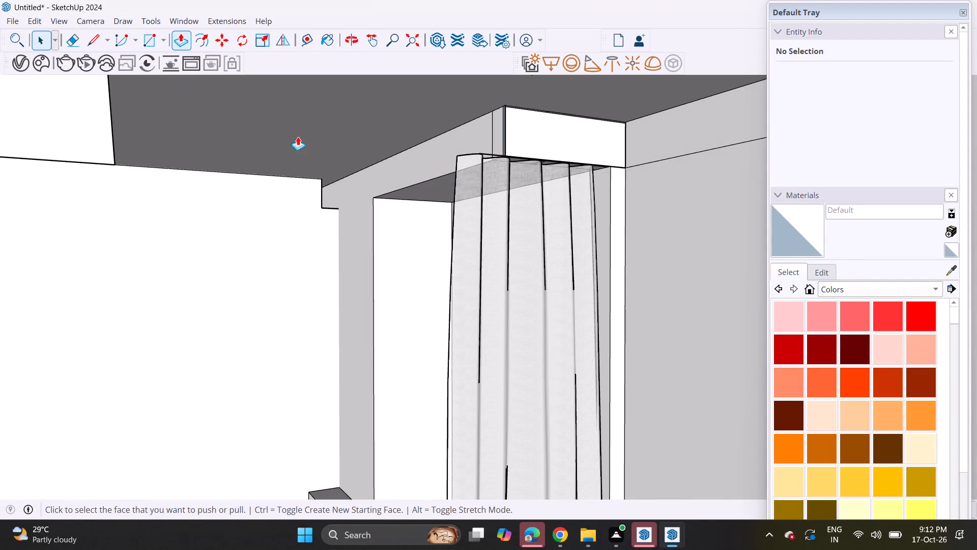
click(416, 197)
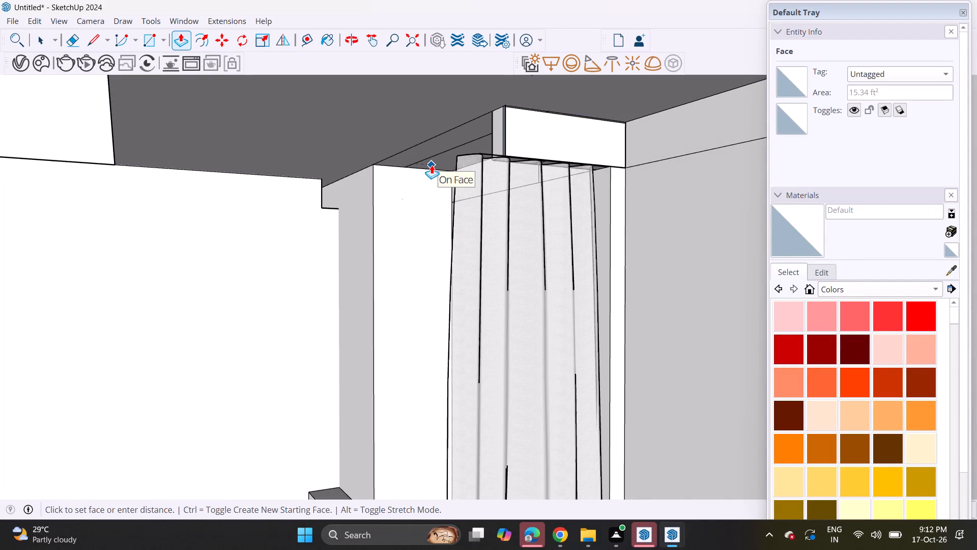
click(432, 165)
Repeat the same push distance on the remaining lintel faces directly above the curtain panel.
middle_drag(544, 162, 767, 185)
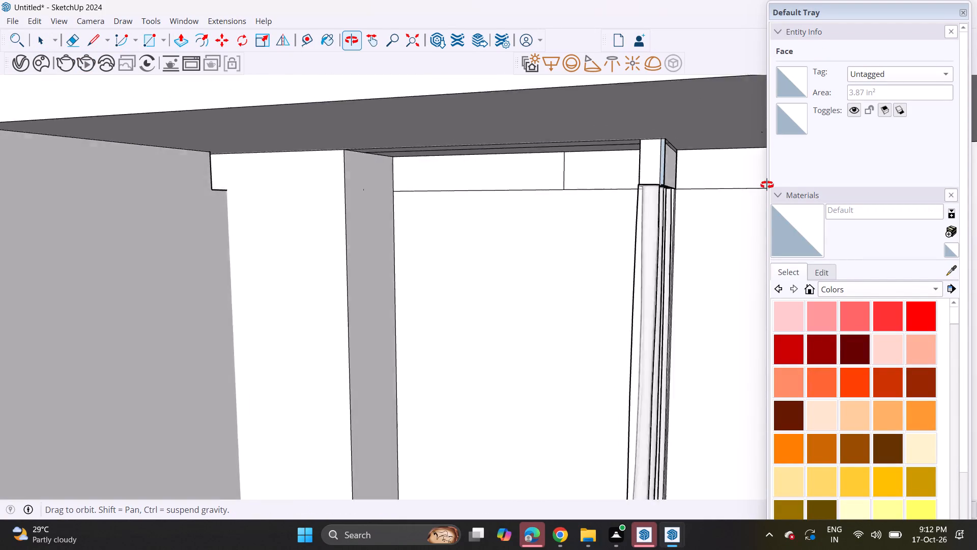
middle_drag(767, 185, 858, 139)
scroll(704, 187, up, 4)
scroll(648, 186, up, 3)
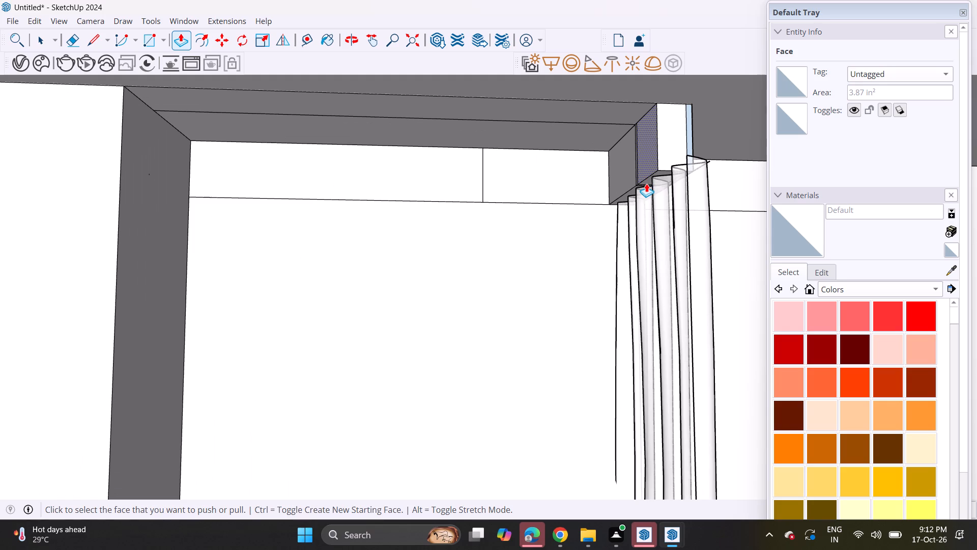
double_click(646, 183)
middle_drag(612, 192, 639, 183)
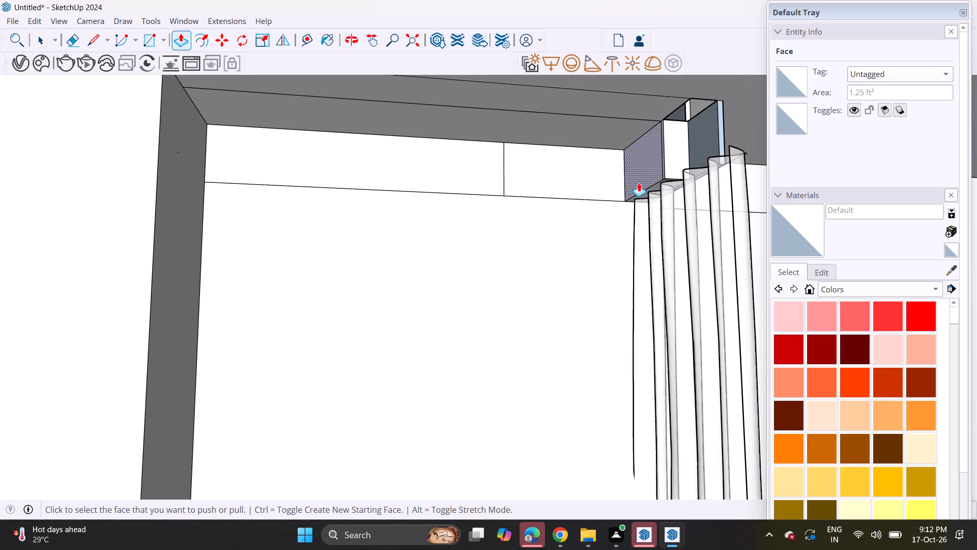
double_click(648, 190)
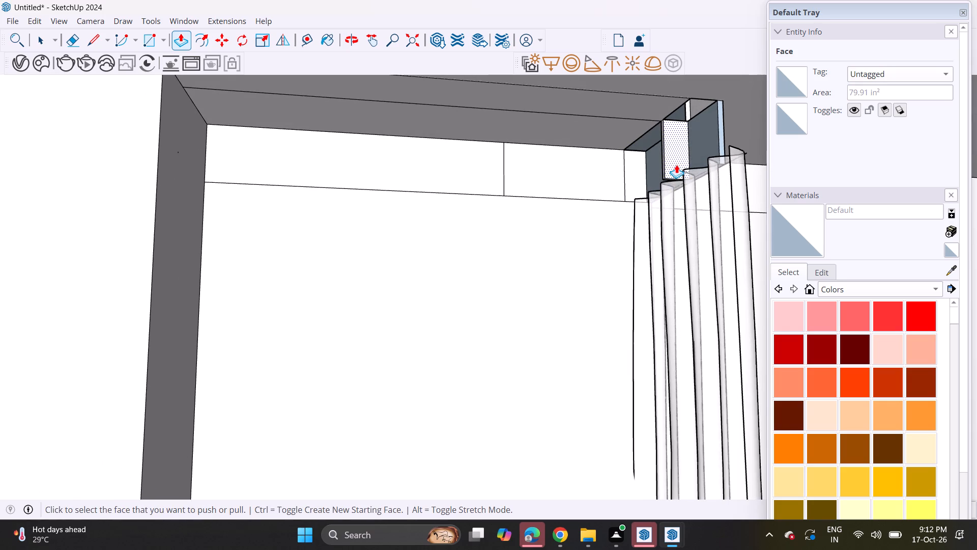
scroll(667, 177, up, 11)
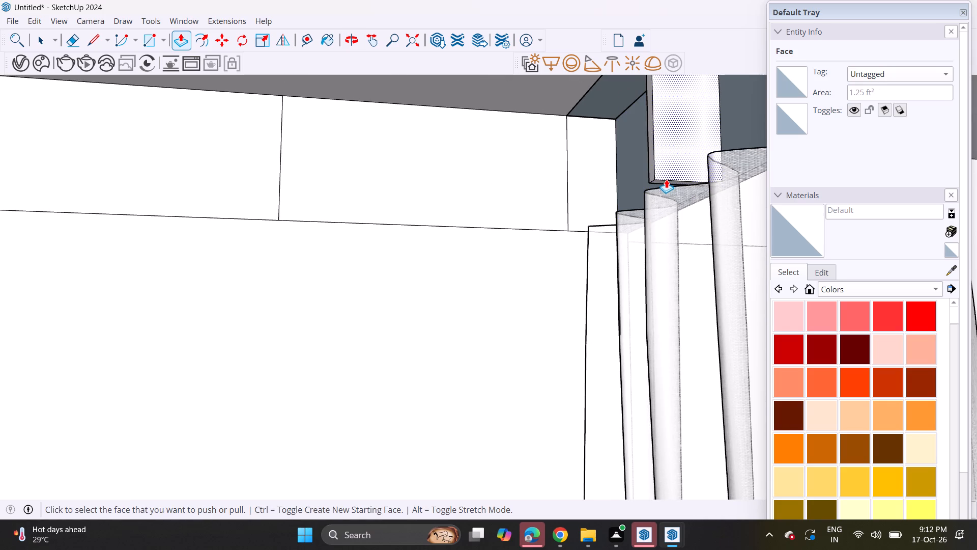
double_click(666, 183)
Erase the vertical edges of the leftover lintel faces above the curtain panel.
middle_drag(666, 164, 534, 213)
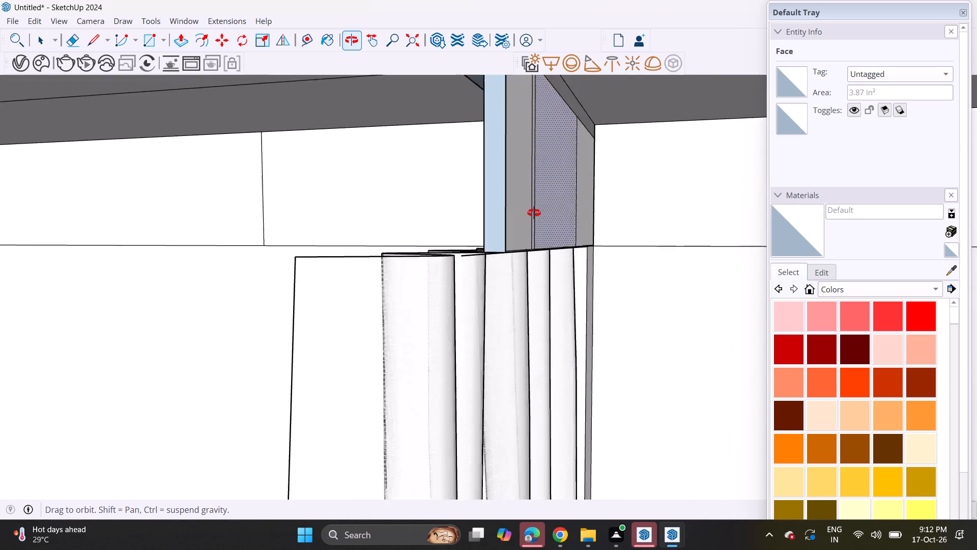
middle_drag(534, 213, 492, 242)
click(71, 42)
middle_drag(276, 210, 316, 210)
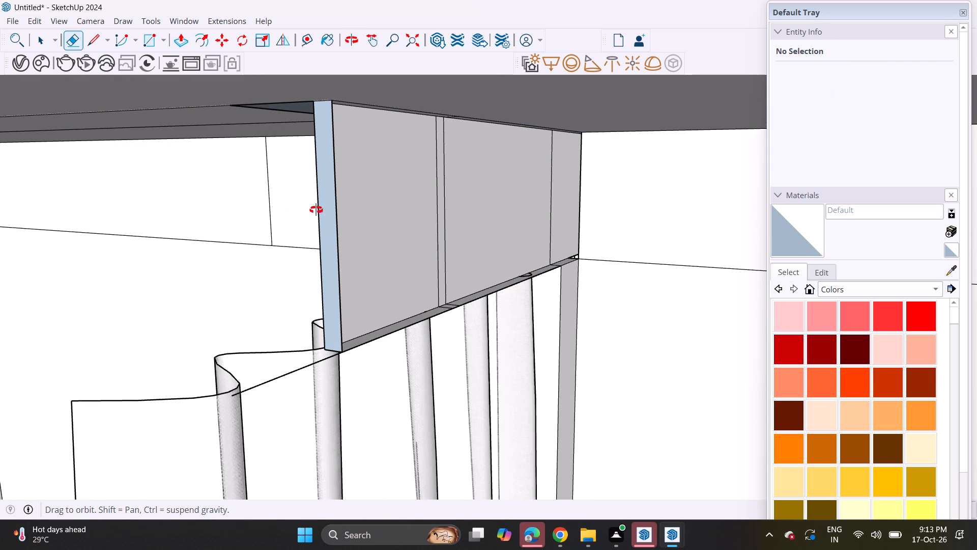
middle_drag(316, 210, 429, 198)
drag(587, 201, 616, 207)
drag(624, 210, 655, 213)
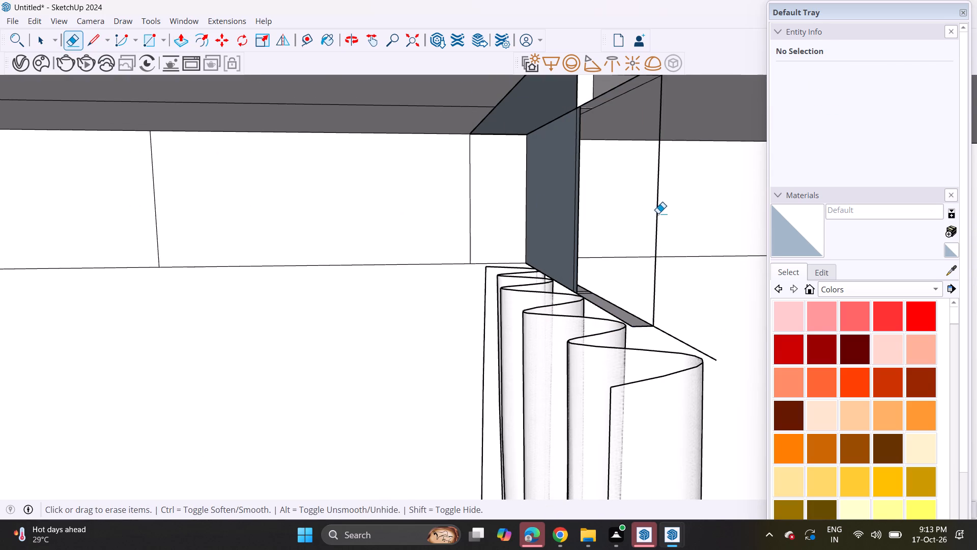
drag(648, 208, 666, 209)
drag(596, 211, 564, 216)
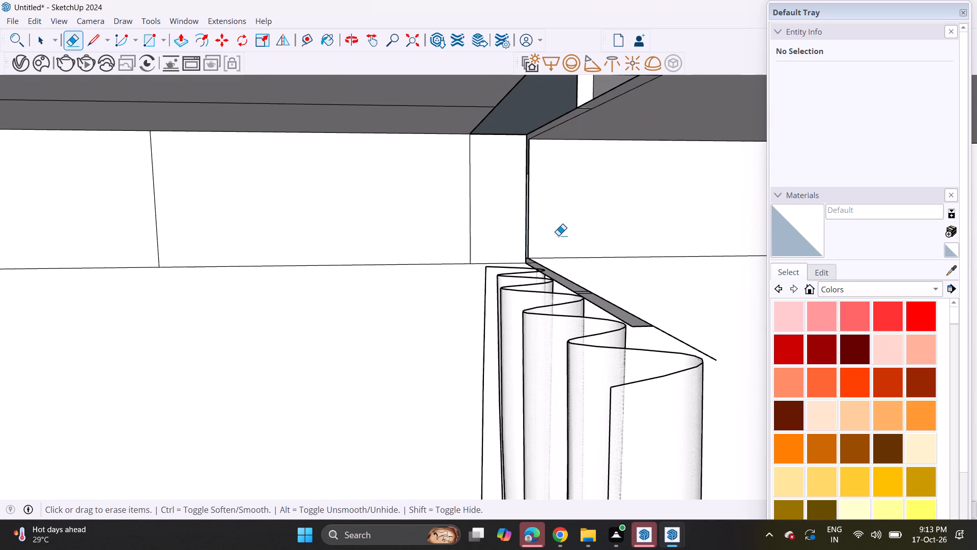
Erase the narrow leftover strip of the lintel's underside running along the top of the curtain.
middle_drag(587, 229, 369, 252)
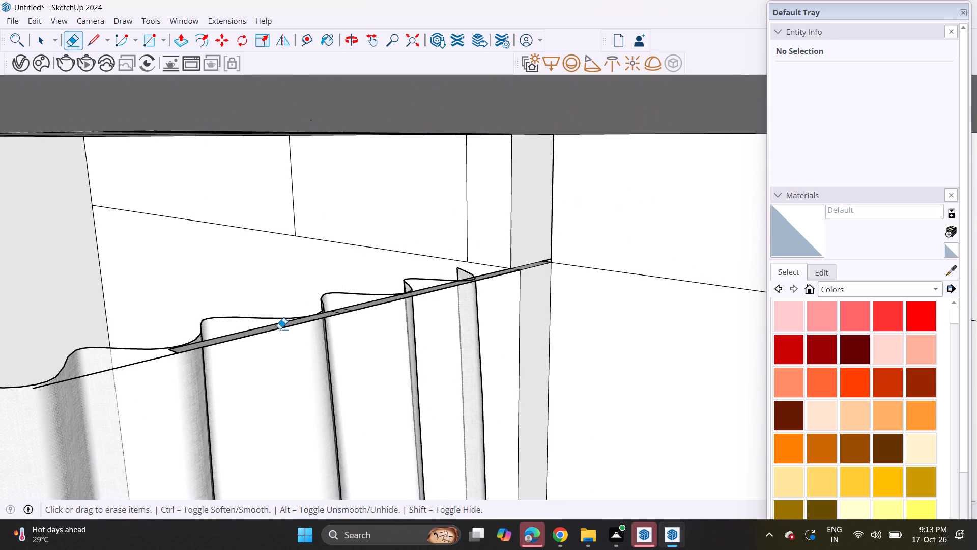
click(278, 329)
click(270, 325)
click(343, 308)
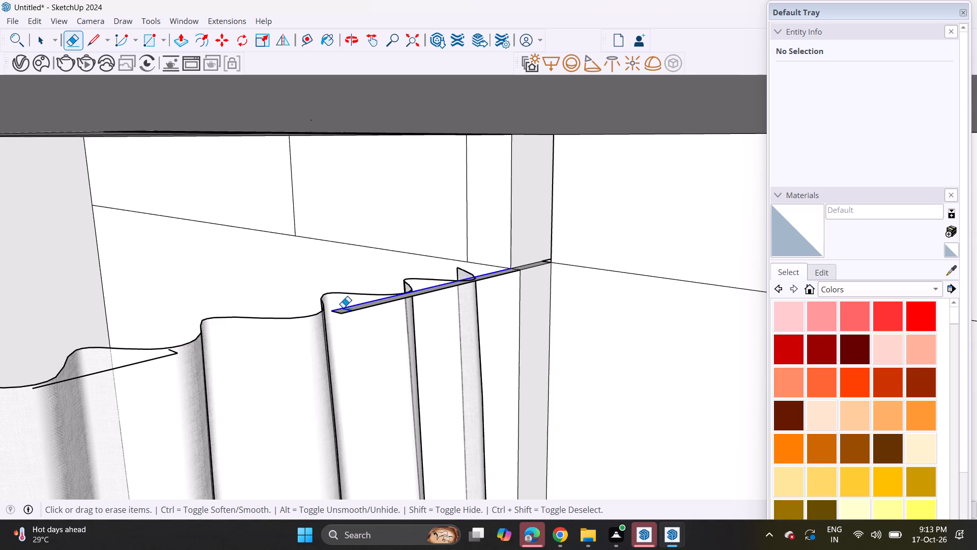
click(343, 308)
drag(343, 308, 344, 314)
drag(338, 312, 344, 322)
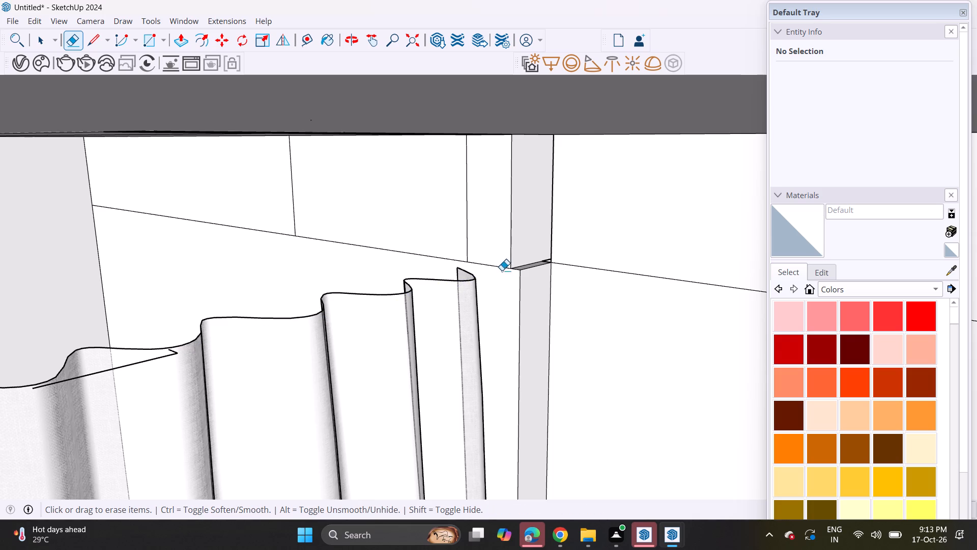
scroll(502, 270, down, 3)
middle_drag(527, 296, 480, 199)
scroll(472, 222, down, 5)
shift+middle_drag(518, 329, 485, 146)
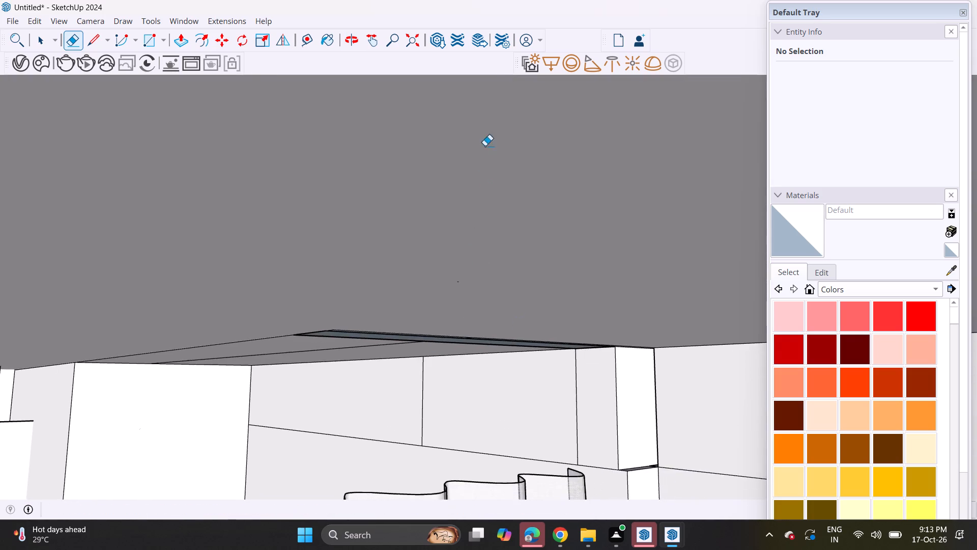
scroll(510, 298, down, 4)
middle_drag(532, 353, 491, 169)
scroll(474, 224, down, 12)
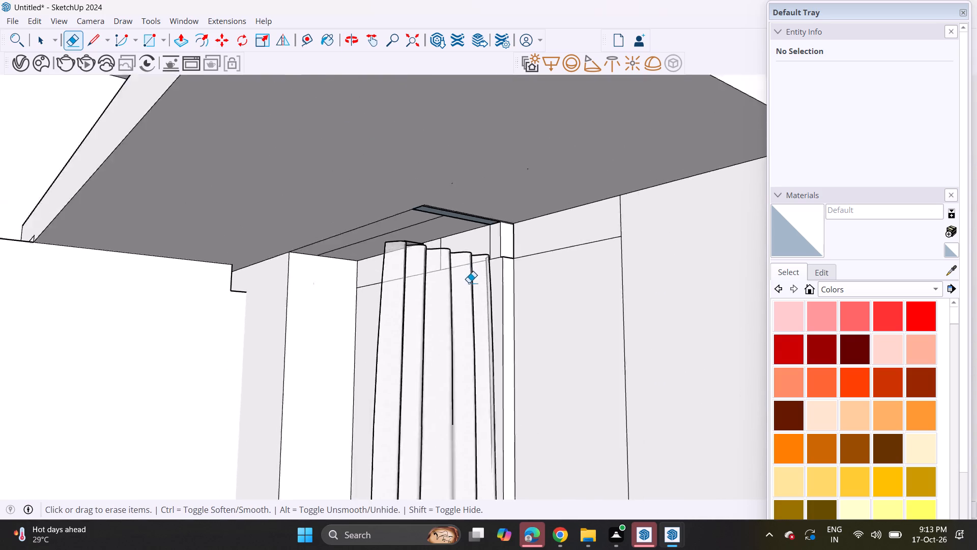
Scale the curtain panel upward so its top reaches the underside of the side balcony's roof slab.
scroll(469, 283, down, 11)
middle_drag(475, 368, 453, 398)
key(space)
click(455, 377)
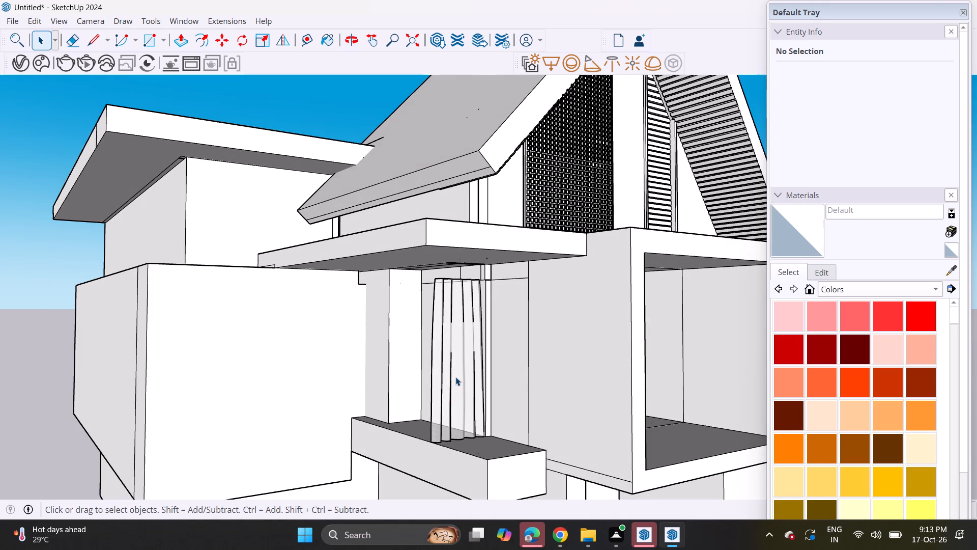
scroll(464, 376, up, 1)
middle_click(464, 376)
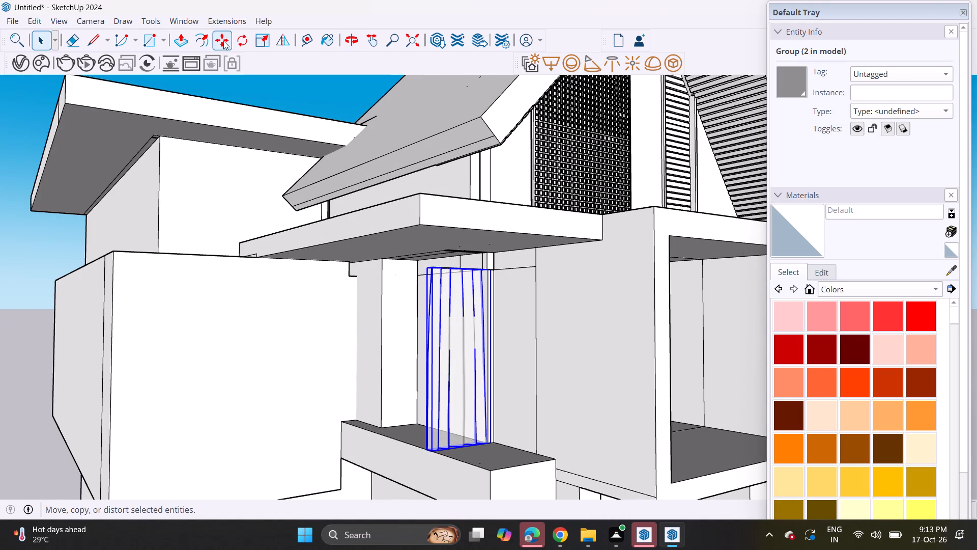
click(262, 41)
scroll(447, 240, up, 3)
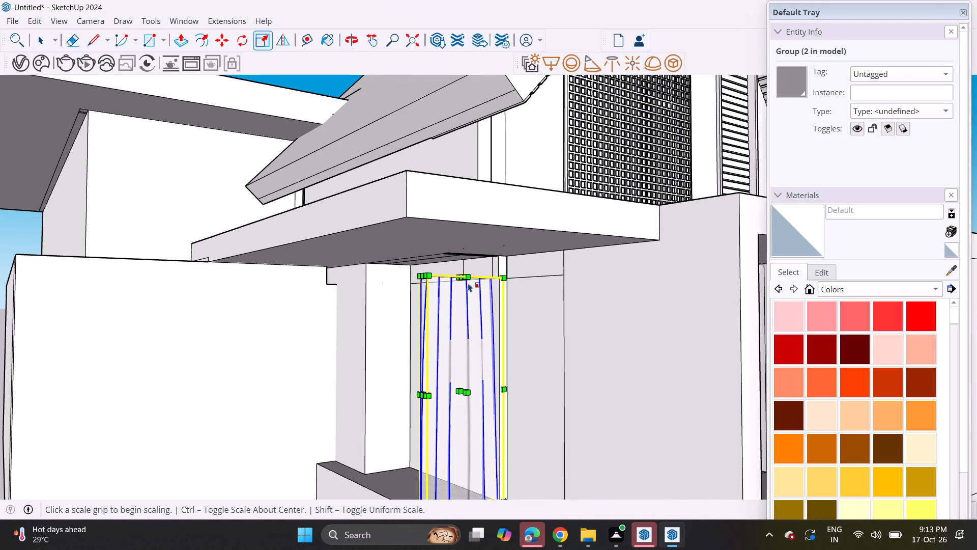
click(461, 274)
click(461, 255)
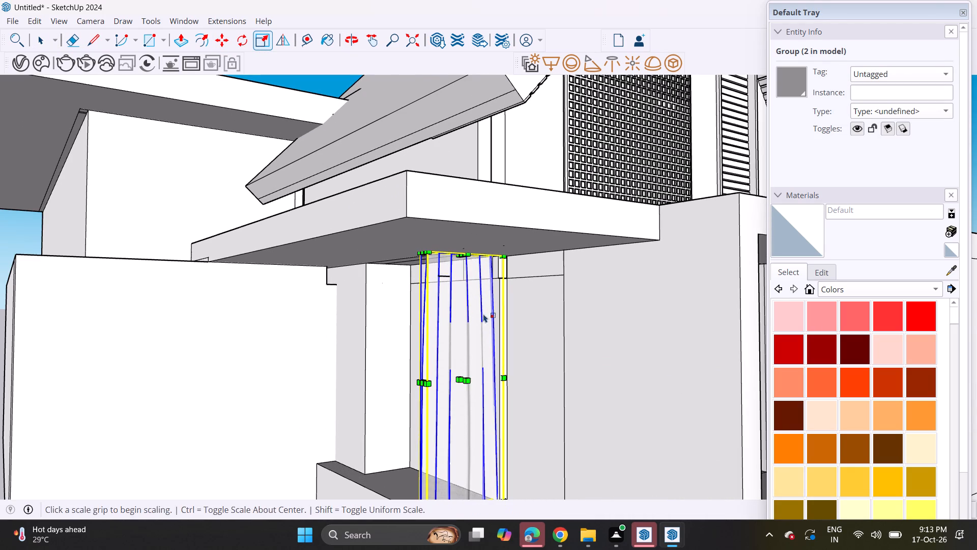
middle_drag(473, 314, 361, 320)
key(space)
click(111, 328)
Paint the wall faces inside the curtained opening with the dark grey Color M07.
scroll(111, 328, down, 4)
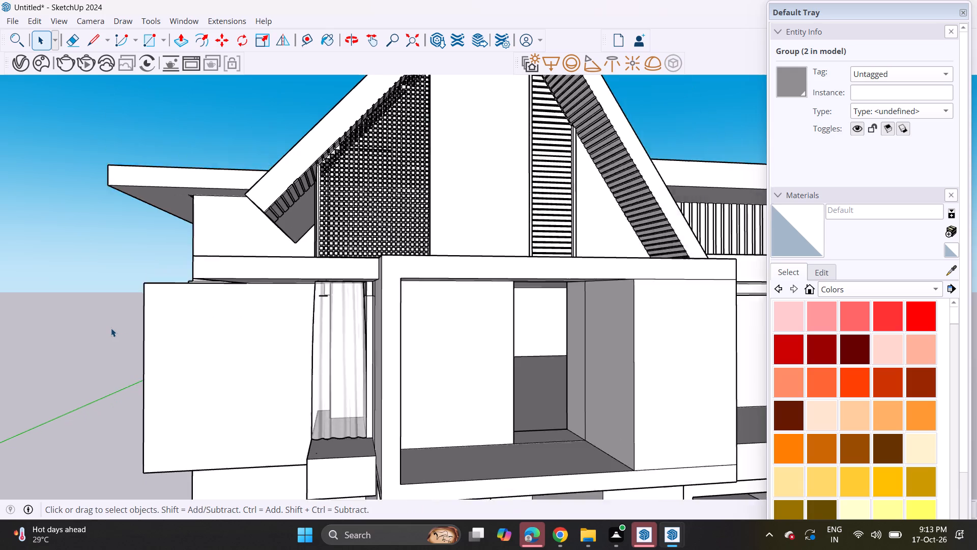
scroll(111, 328, down, 2)
middle_click(252, 367)
middle_drag(252, 367, 292, 372)
middle_drag(522, 339, 485, 338)
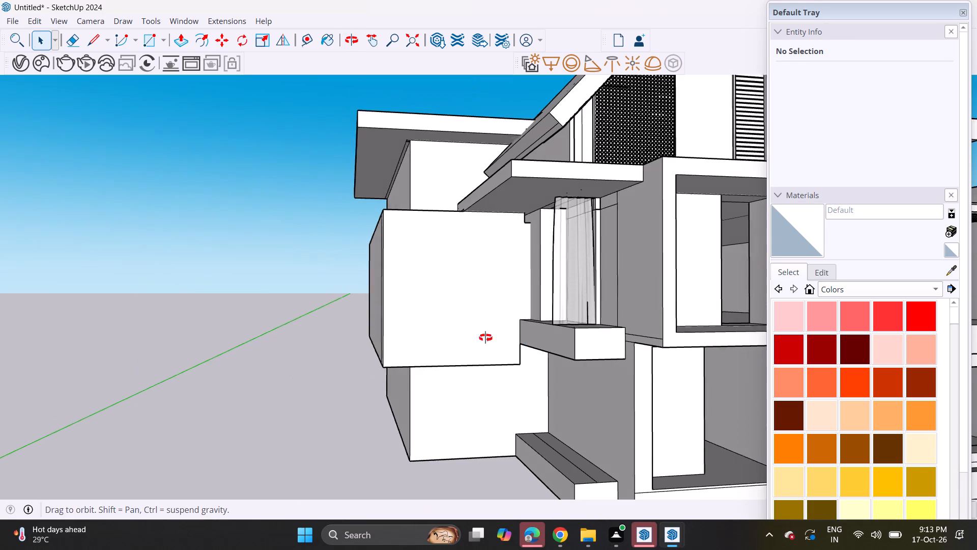
middle_drag(485, 338, 423, 335)
middle_drag(452, 310, 422, 323)
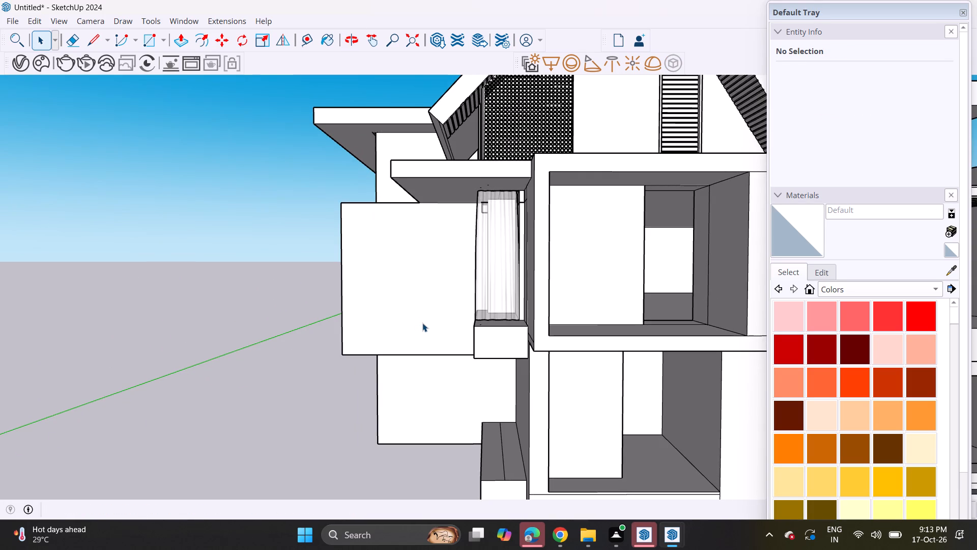
scroll(793, 404, down, 6)
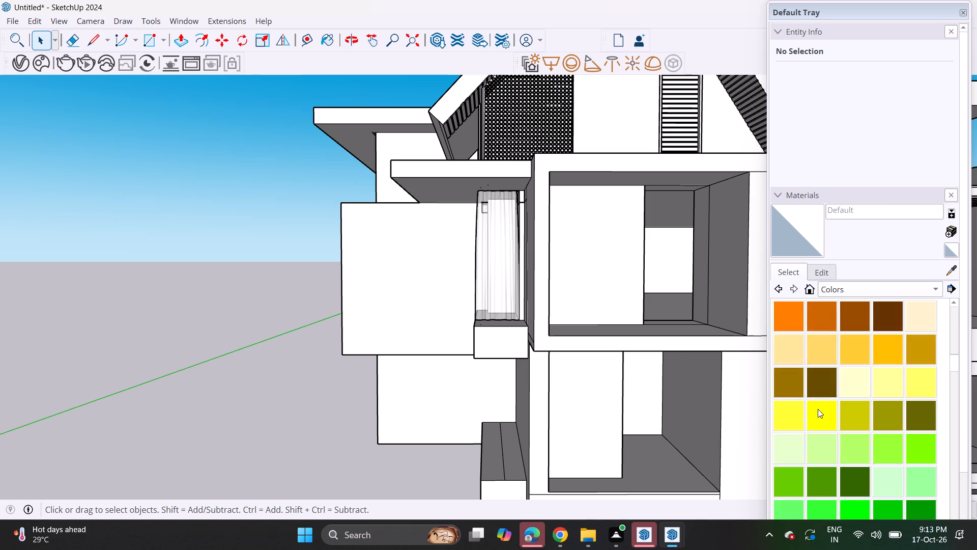
scroll(818, 409, down, 12)
click(881, 416)
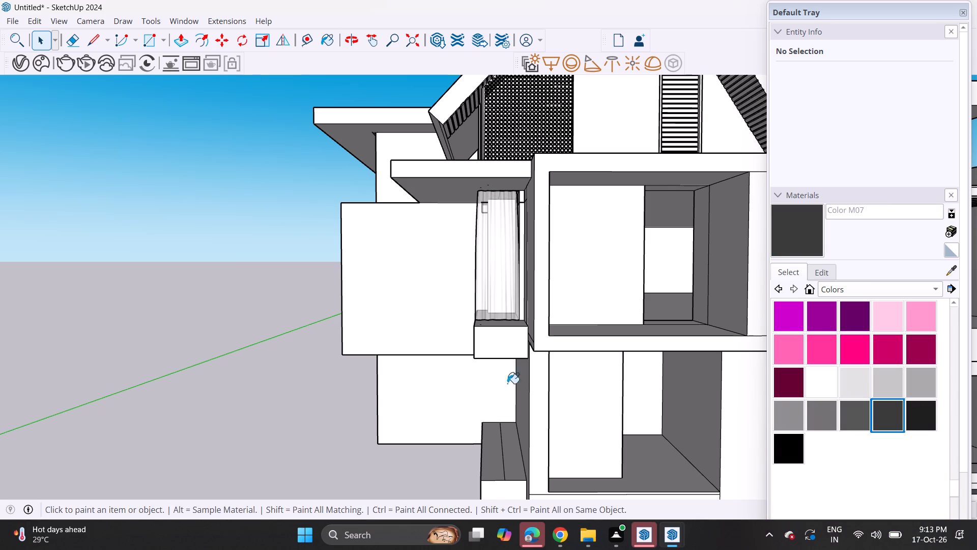
middle_drag(470, 305, 587, 323)
click(444, 246)
middle_drag(444, 246, 568, 247)
click(418, 242)
click(435, 199)
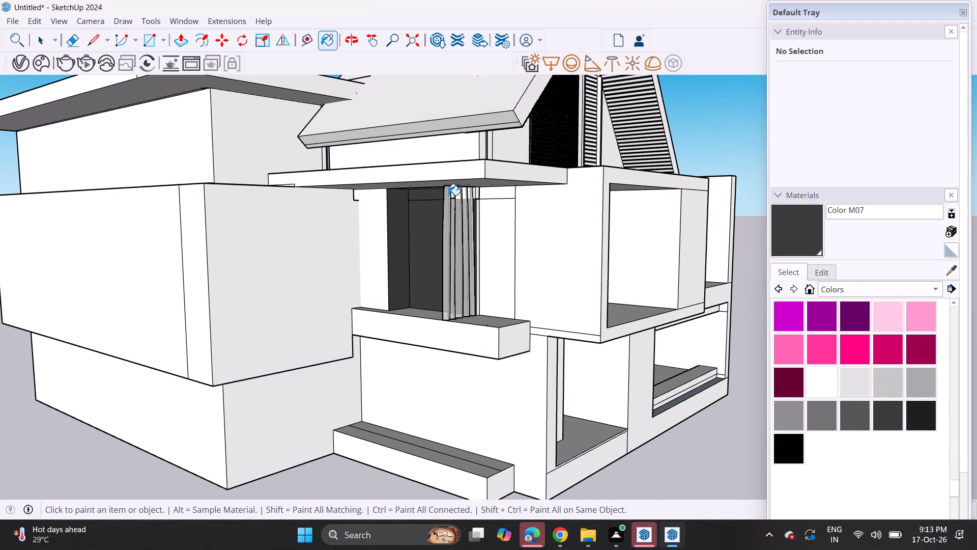
Draw a vertical line on the ground-floor wall from the back corner of the low ledge up to the balcony slab's underside.
middle_drag(460, 234, 210, 225)
scroll(266, 223, up, 1)
middle_drag(452, 405, 477, 378)
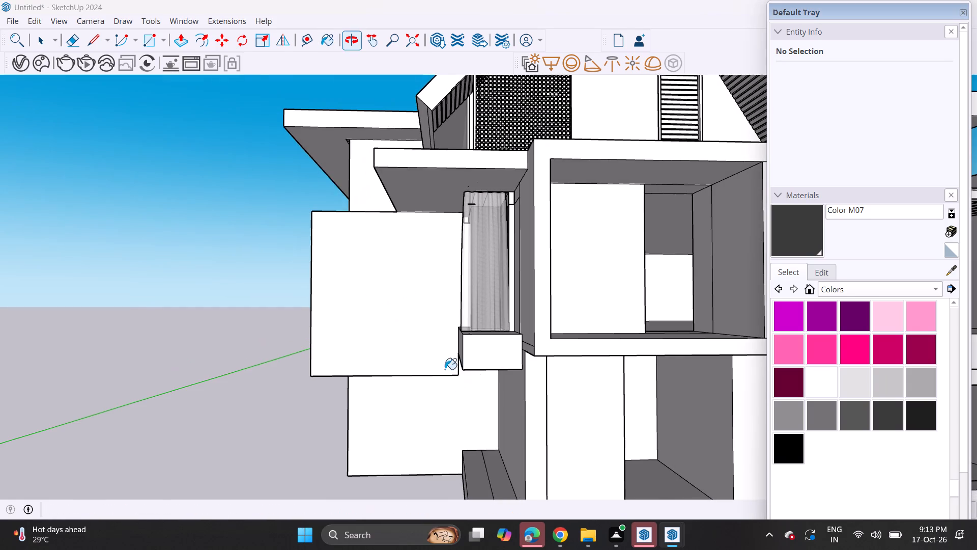
click(87, 35)
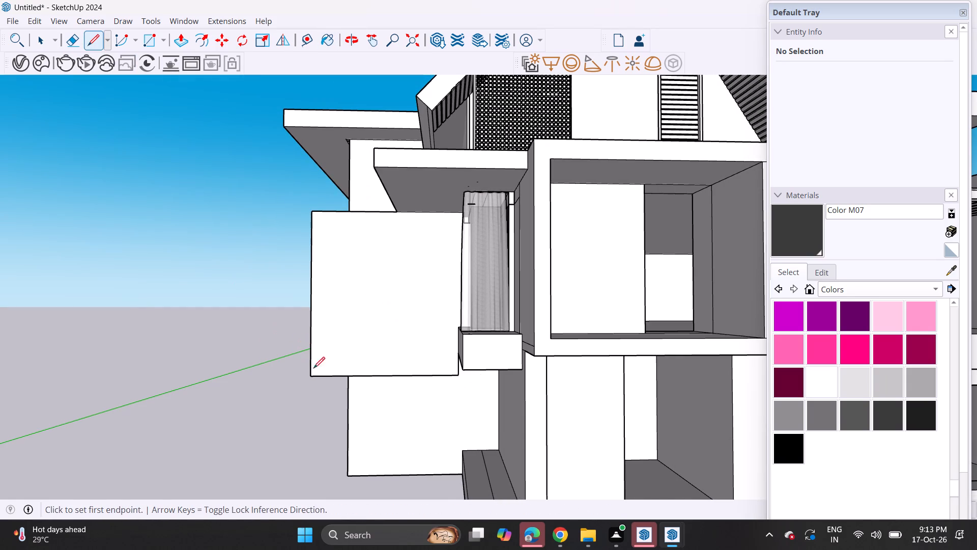
click(463, 451)
middle_drag(460, 403, 458, 351)
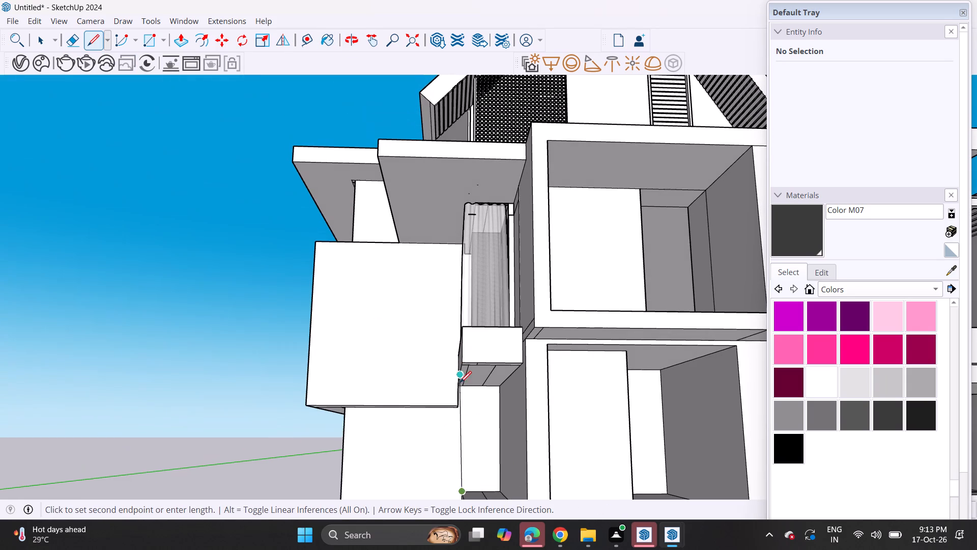
click(464, 387)
Pull the narrow white wall face beside the curtain forward to the front edge of the balcony floor slab.
middle_drag(463, 444, 543, 483)
scroll(531, 455, down, 3)
middle_drag(531, 456, 452, 375)
middle_drag(449, 375, 454, 391)
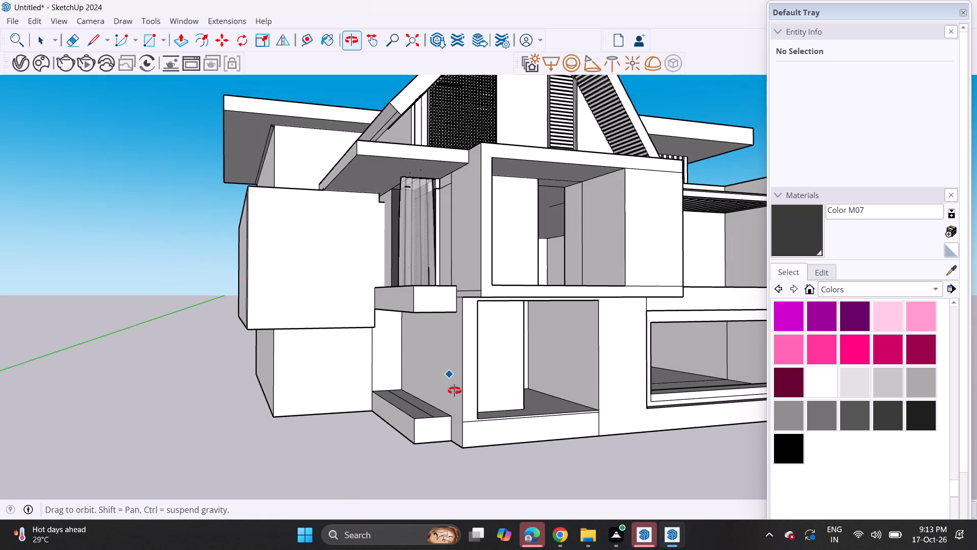
middle_drag(454, 391, 422, 362)
middle_drag(404, 294, 421, 394)
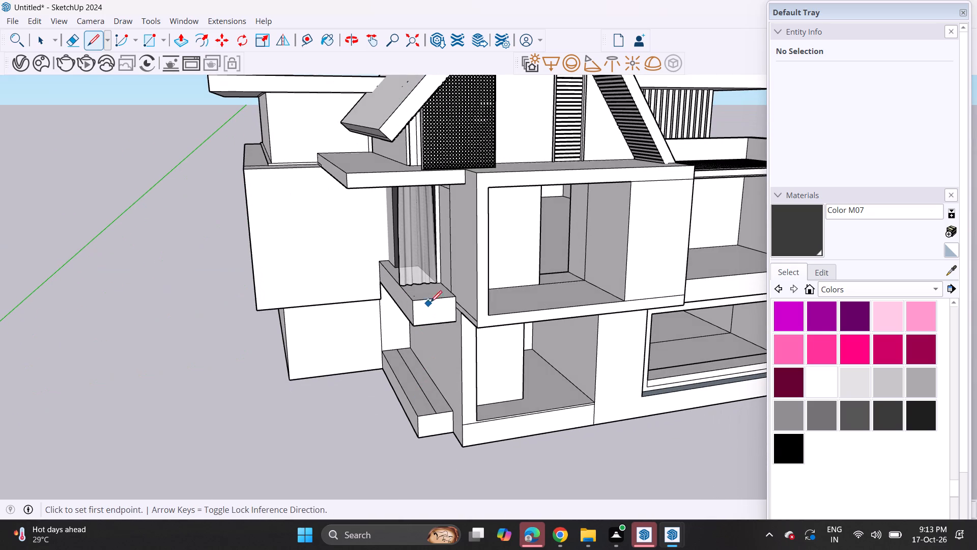
scroll(436, 290, up, 4)
middle_drag(418, 154, 399, 124)
scroll(418, 154, up, 1)
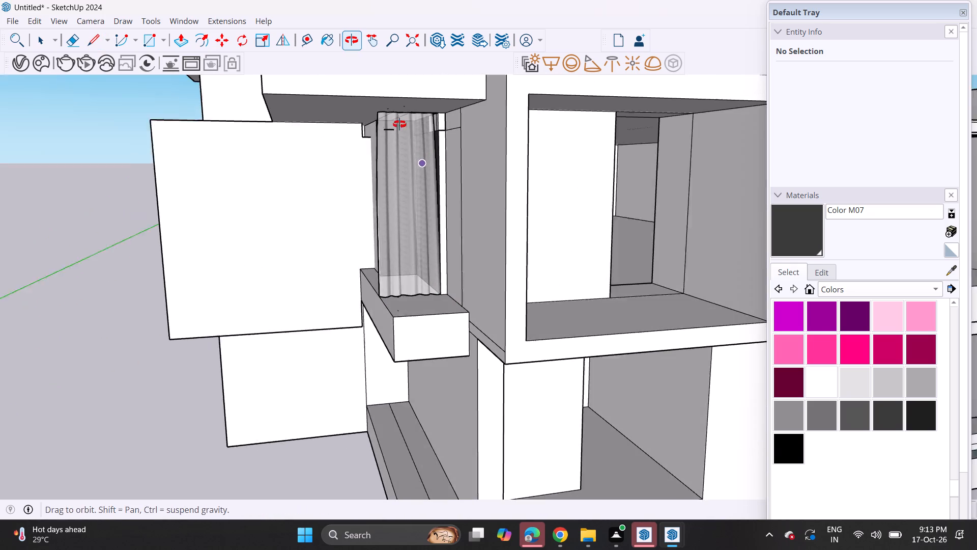
middle_drag(399, 124, 398, 122)
middle_drag(412, 173, 460, 224)
middle_drag(460, 208, 461, 199)
scroll(461, 198, up, 4)
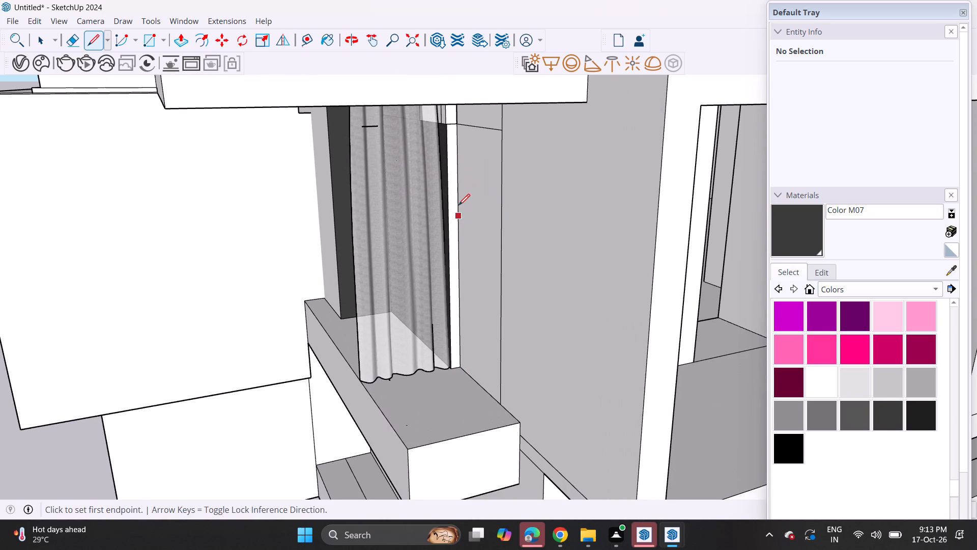
key(space)
key(p)
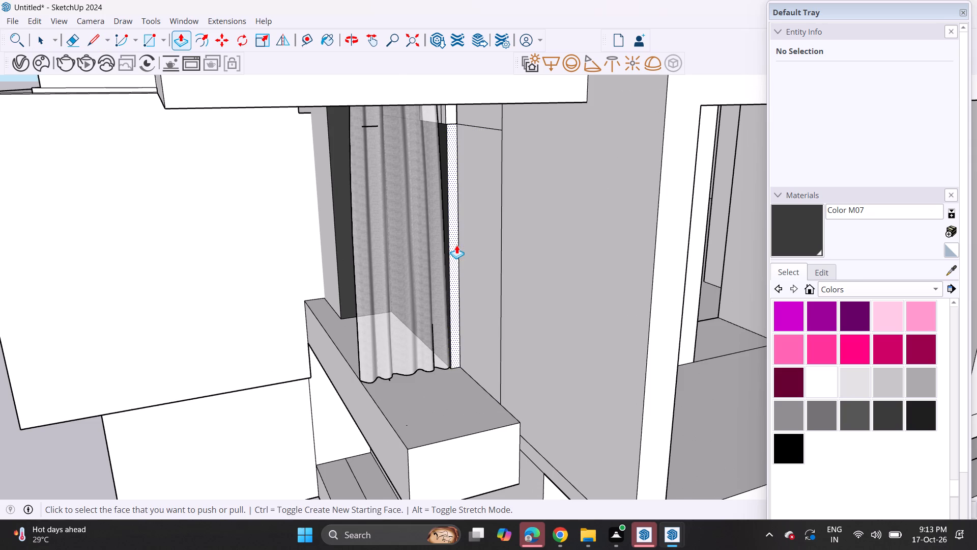
click(456, 245)
click(513, 424)
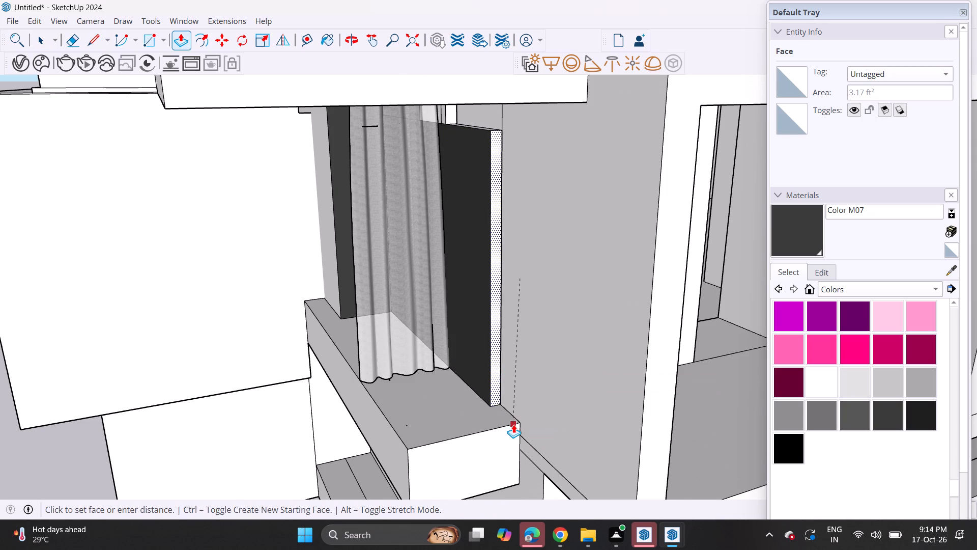
click(496, 365)
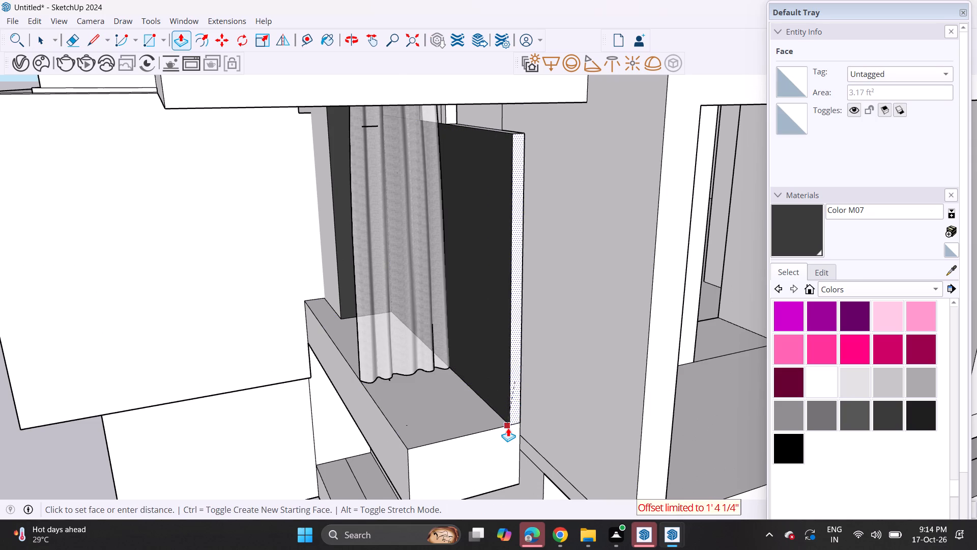
click(508, 428)
Pull the short face above the extended side wall forward until it is flush with the wall below.
drag(451, 118, 463, 123)
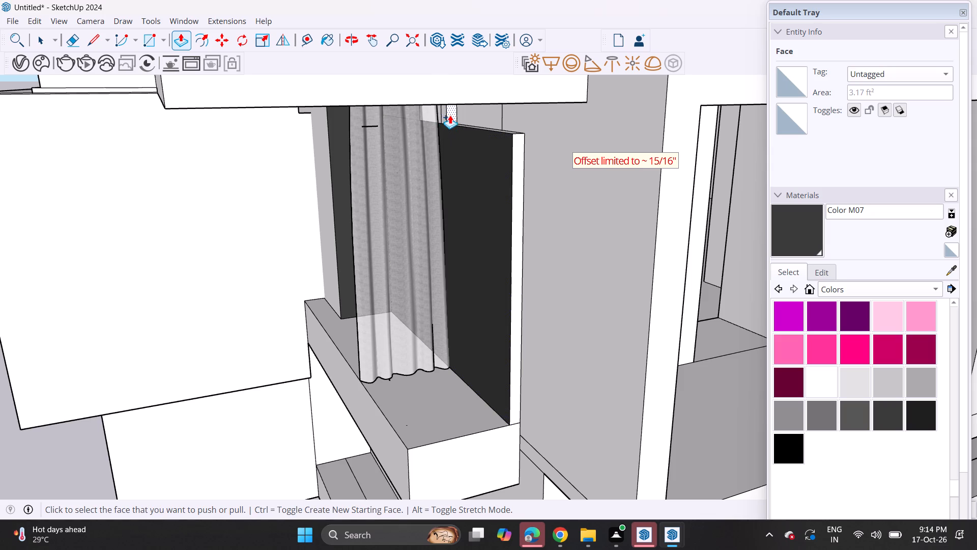
click(450, 114)
click(515, 155)
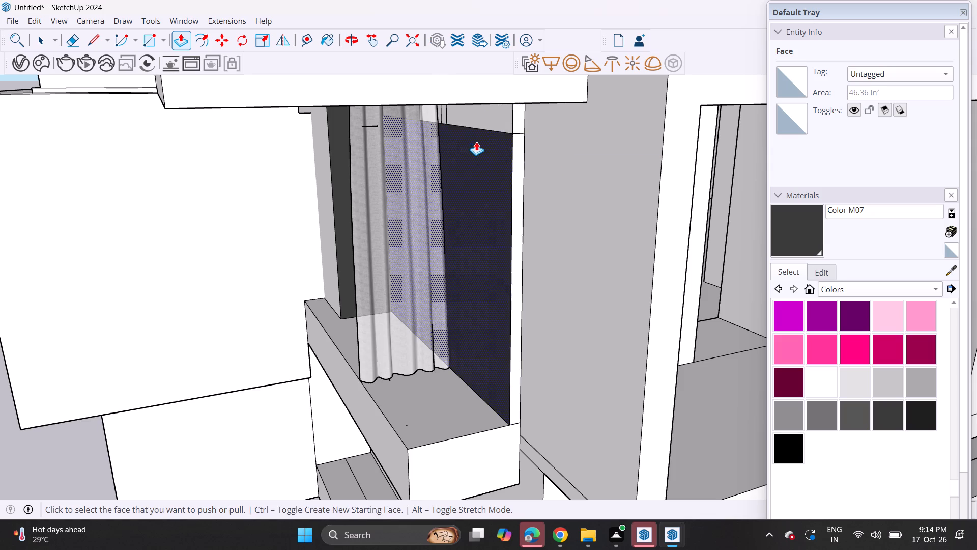
Paint the upper part of the extended side wall and the strip beside the curtain's top with Color M07.
click(798, 217)
click(506, 109)
middle_drag(465, 150, 457, 107)
scroll(443, 103, up, 3)
click(437, 89)
click(439, 89)
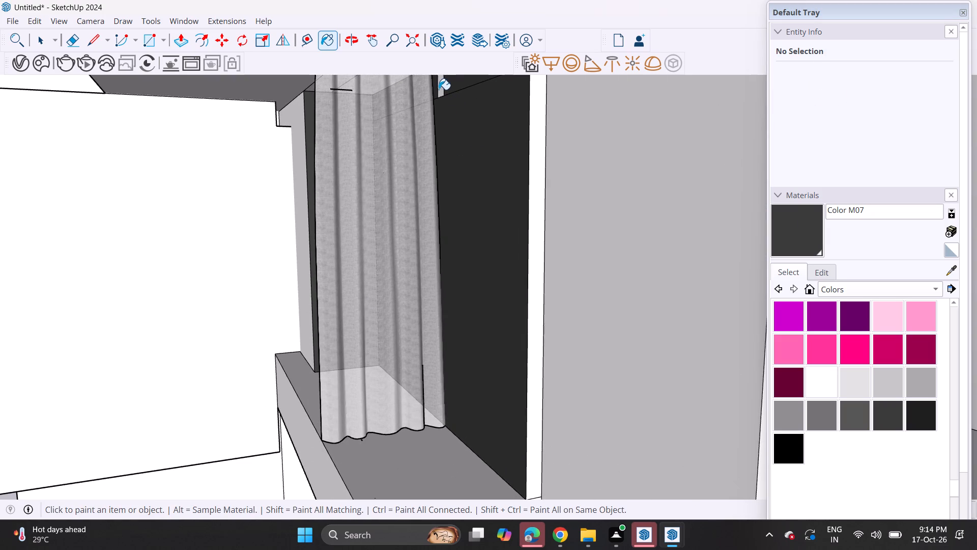
Pull the opposite jamb of the curtained opening forward to meet the corner of the adjoining projecting white wall.
middle_drag(439, 147, 397, 162)
scroll(394, 160, down, 7)
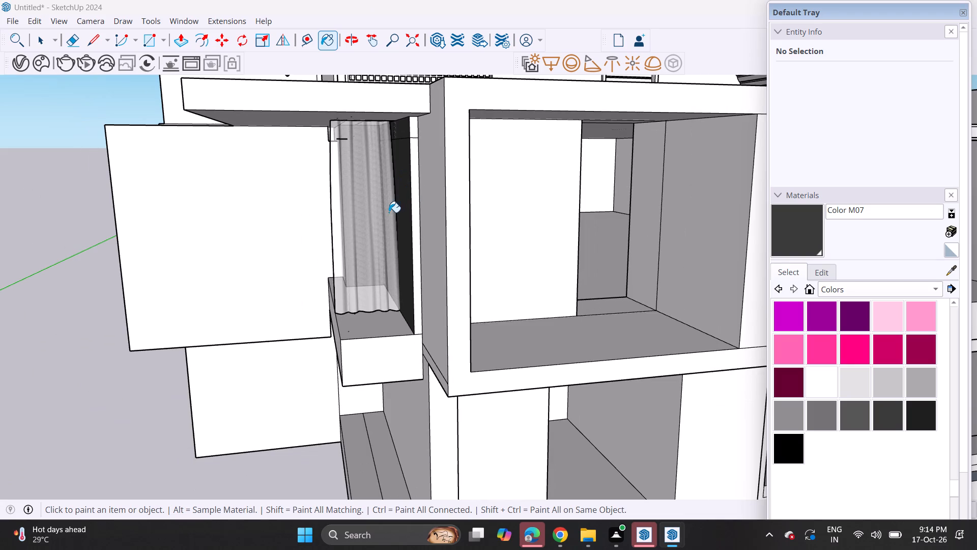
key(space)
click(378, 232)
middle_drag(284, 207, 337, 208)
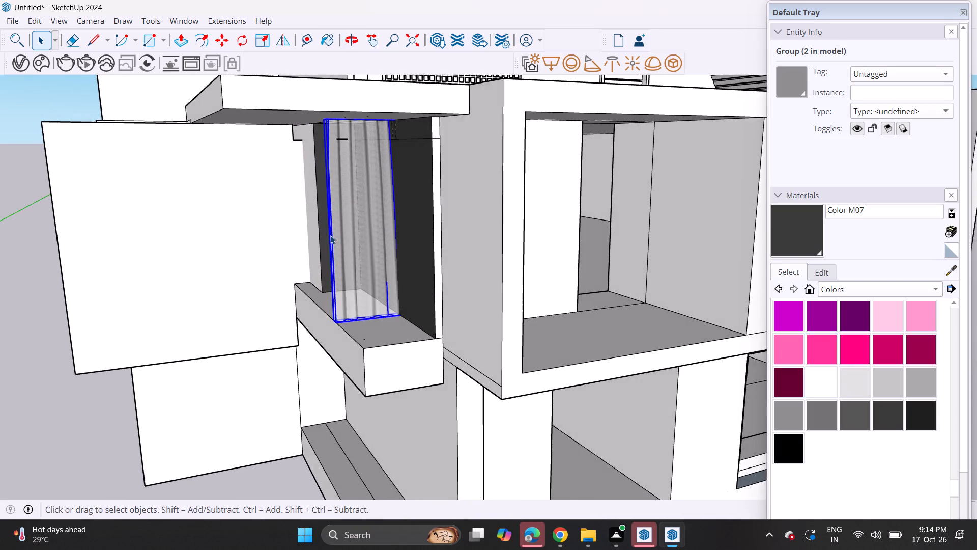
scroll(330, 235, up, 2)
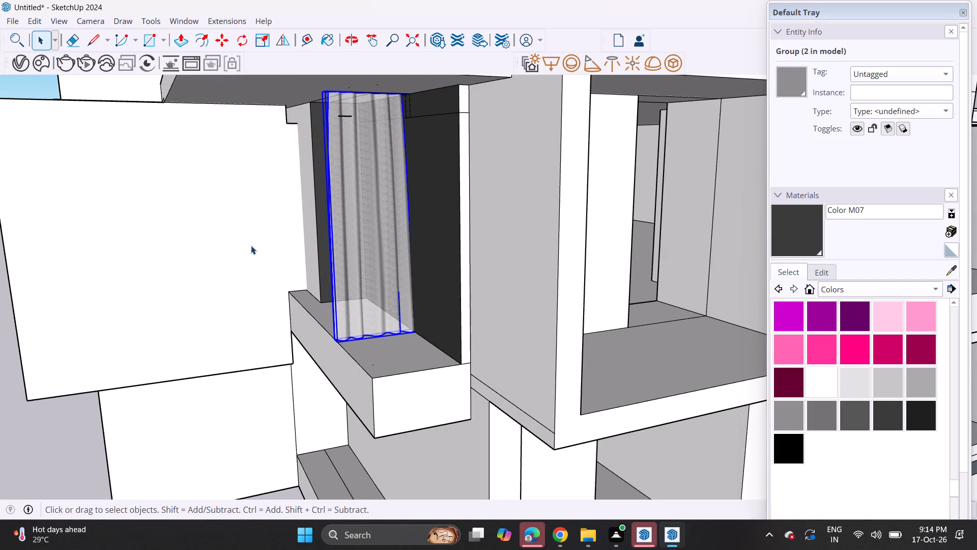
scroll(275, 234, up, 1)
click(179, 33)
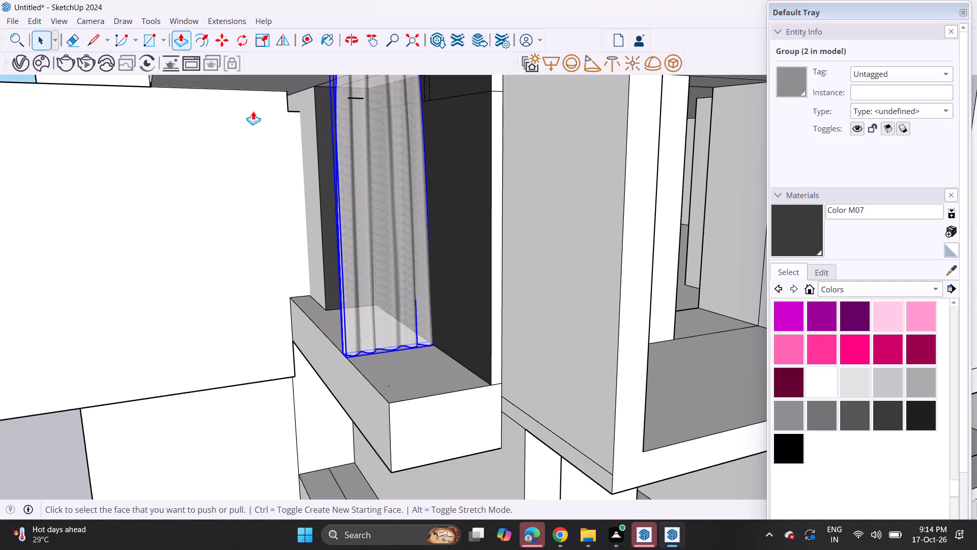
click(314, 194)
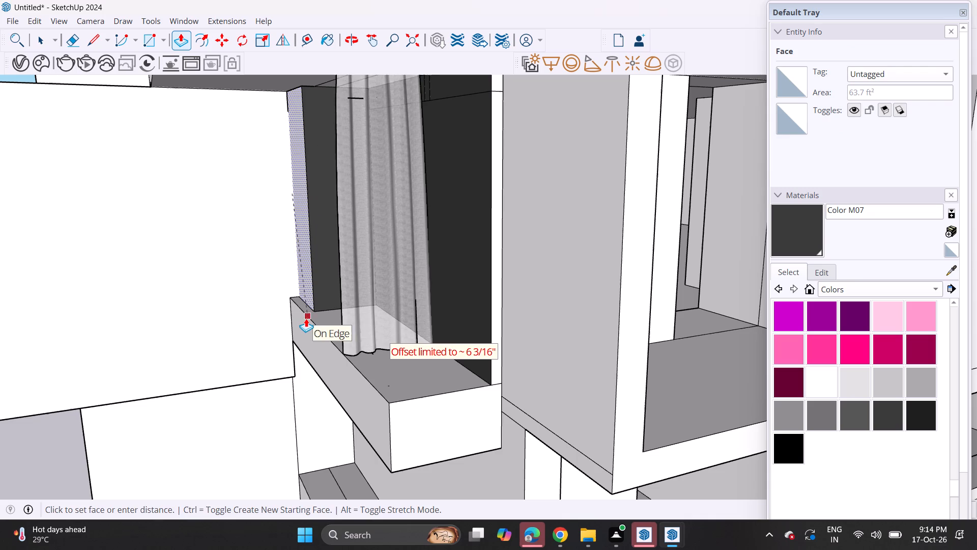
click(306, 318)
click(305, 285)
click(295, 302)
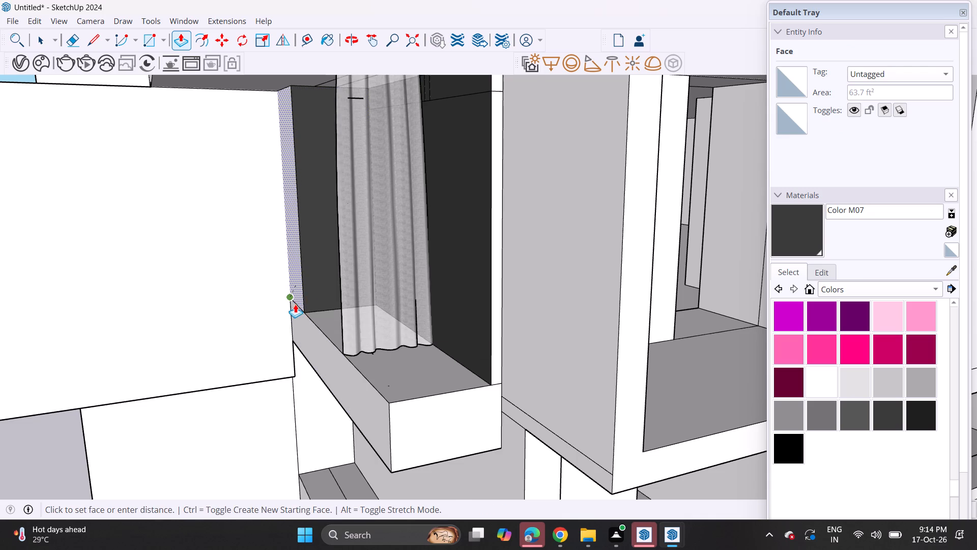
Move the curtain panel forward from its top corner to the front end of the dark side wall.
scroll(301, 253, up, 1)
scroll(301, 253, down, 10)
middle_drag(294, 250, 195, 248)
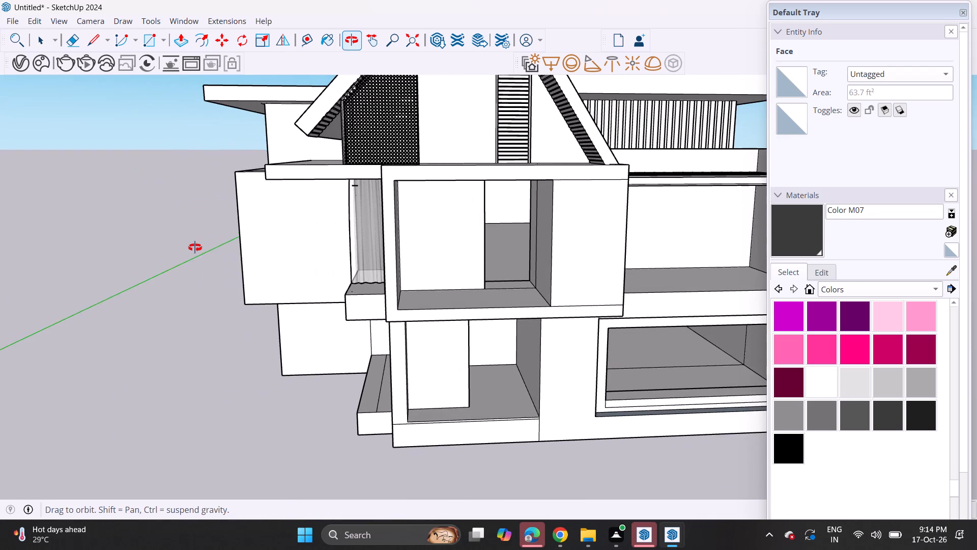
middle_drag(195, 248, 260, 260)
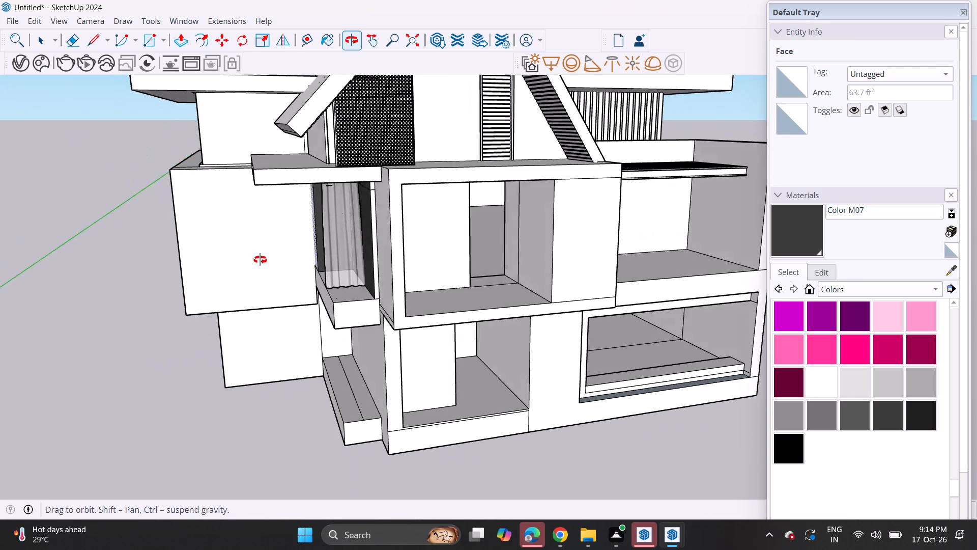
middle_drag(260, 260, 236, 215)
scroll(379, 225, up, 8)
key(space)
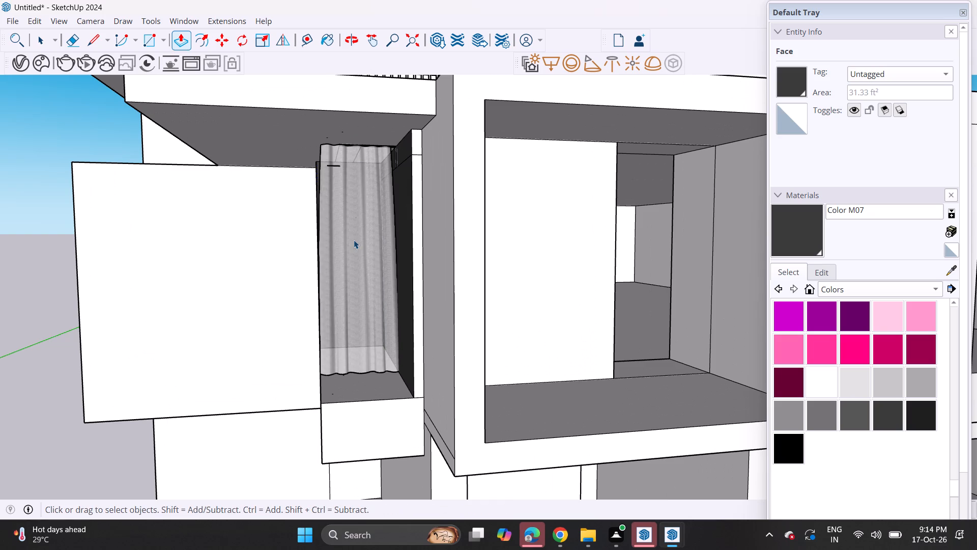
click(354, 240)
key(m)
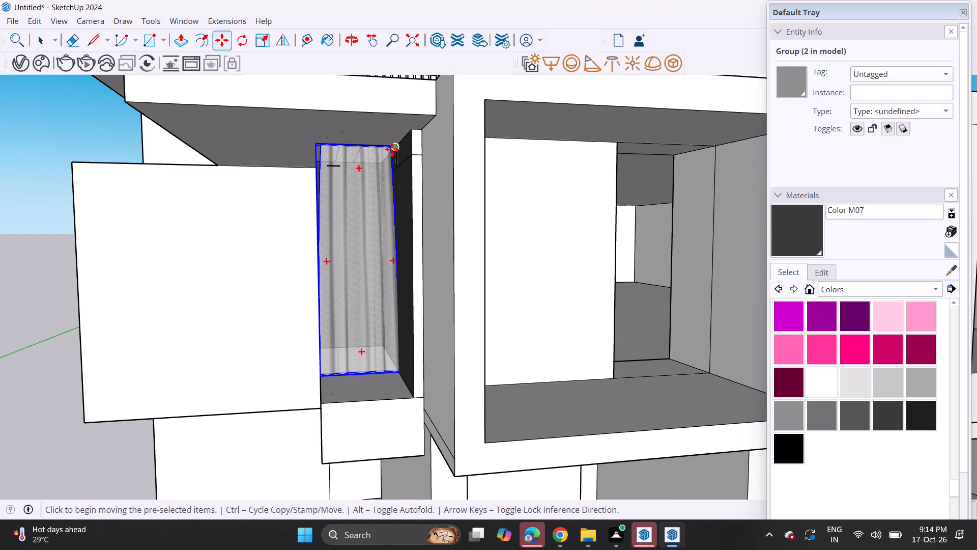
click(392, 148)
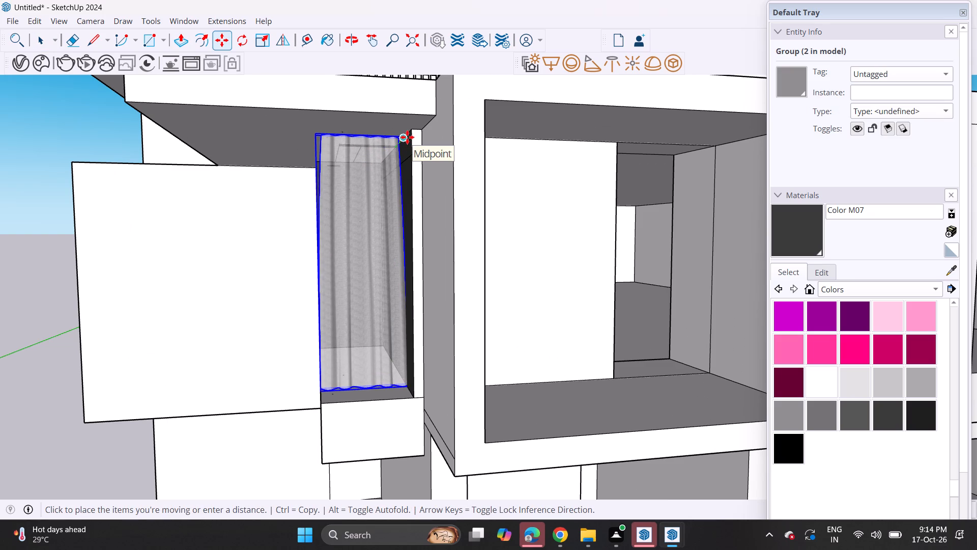
click(407, 135)
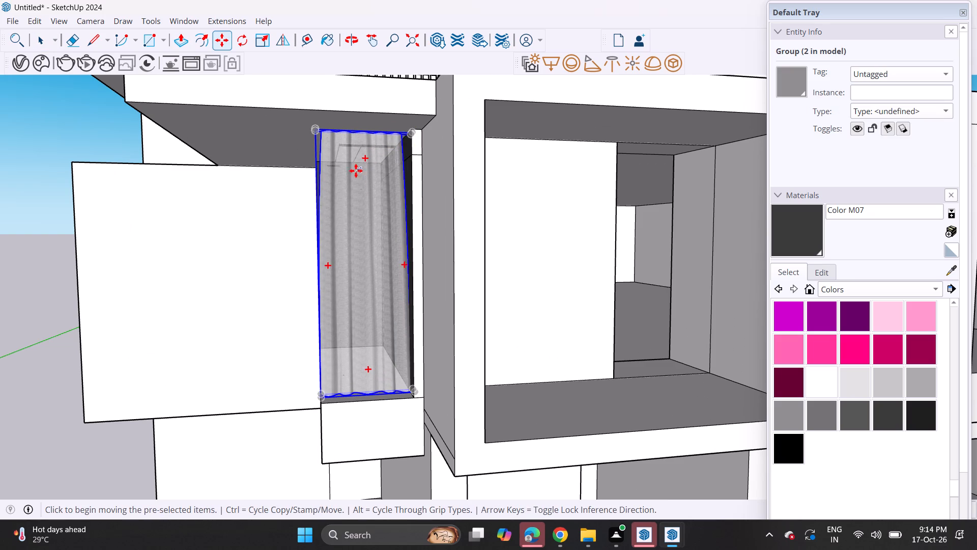
Copy the upper-floor curtain panel straight down from its top corner into the ground-floor opening below the balcony slab.
scroll(356, 171, down, 5)
scroll(361, 214, down, 3)
scroll(356, 309, down, 4)
middle_drag(366, 377, 360, 315)
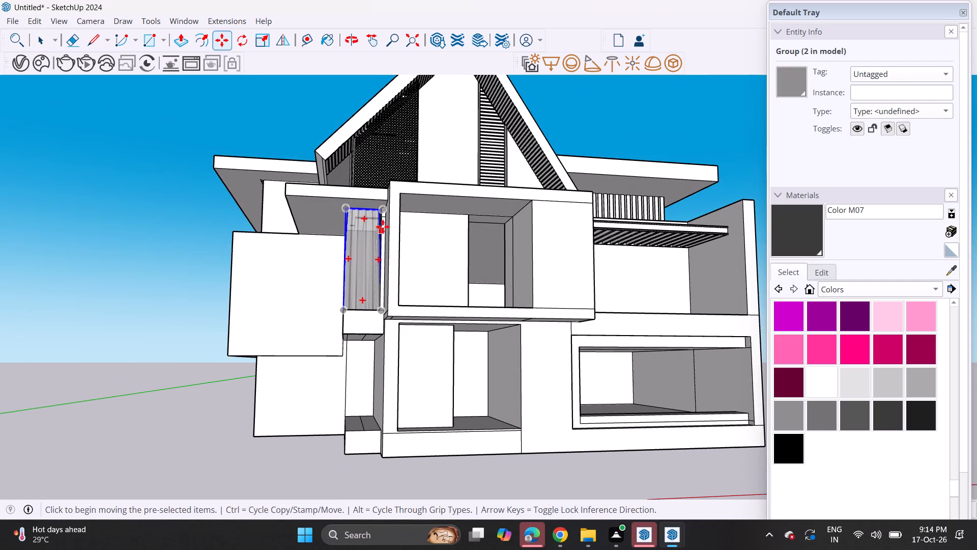
click(382, 204)
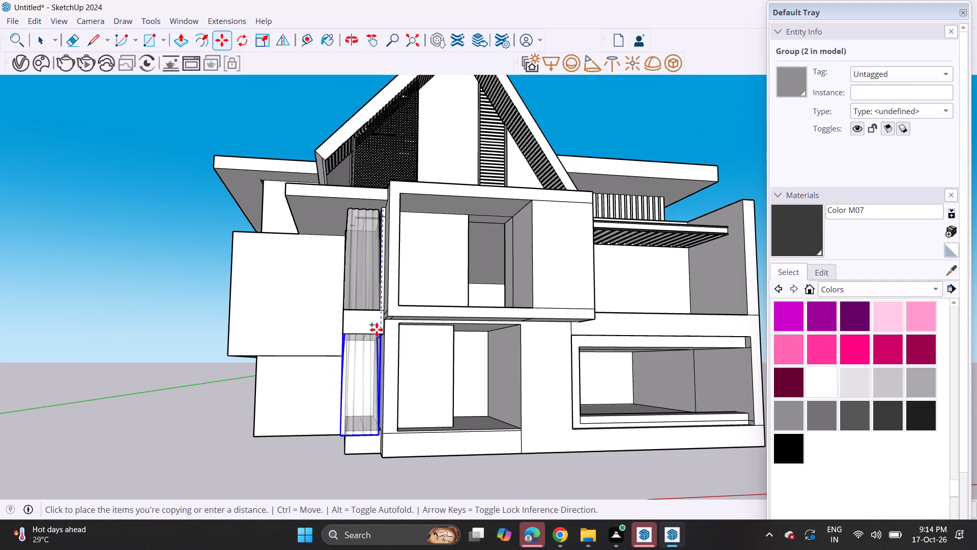
click(378, 334)
Move the copied ground-floor curtain back from its top corner, away from the slab's front end, over the lower ledge.
middle_drag(350, 359, 706, 375)
scroll(514, 383, up, 4)
scroll(455, 332, down, 4)
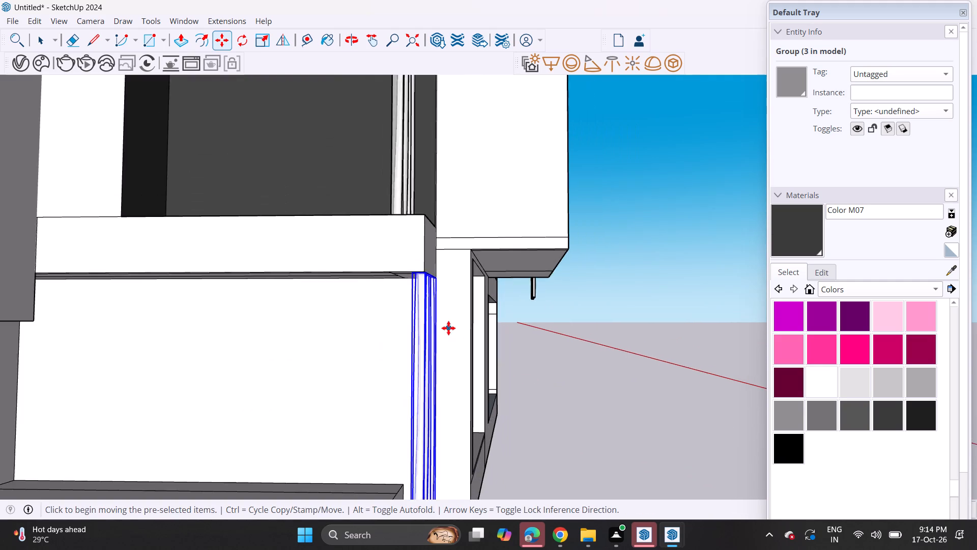
scroll(448, 328, down, 3)
middle_drag(446, 327, 458, 324)
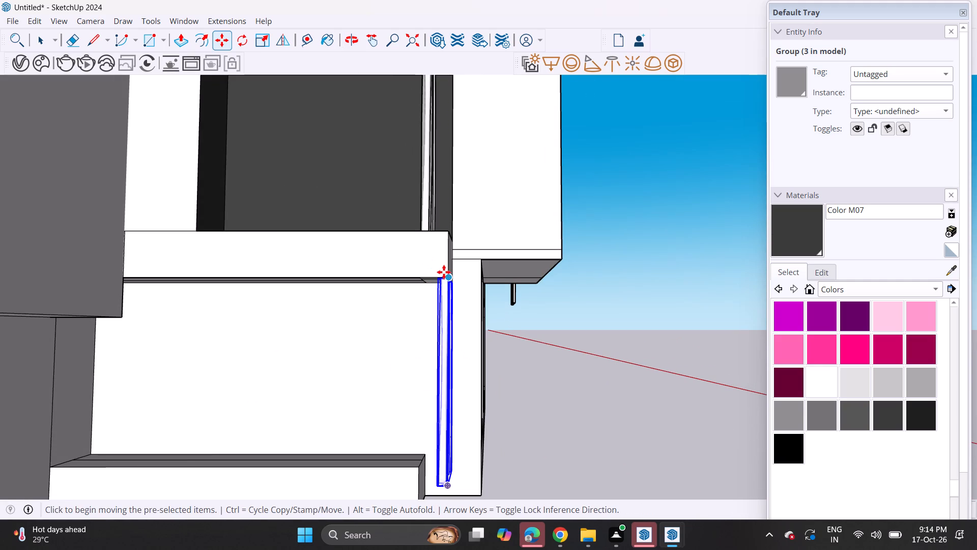
click(439, 272)
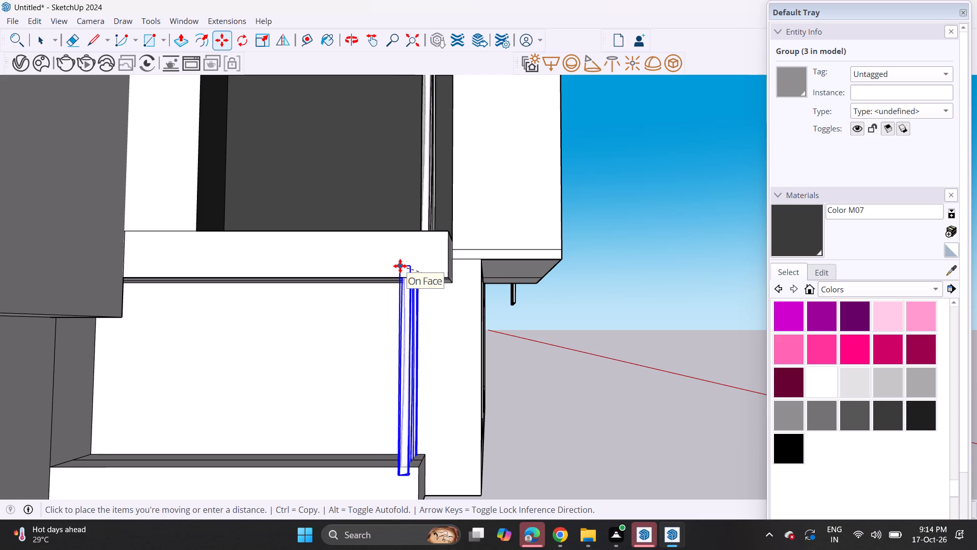
click(400, 266)
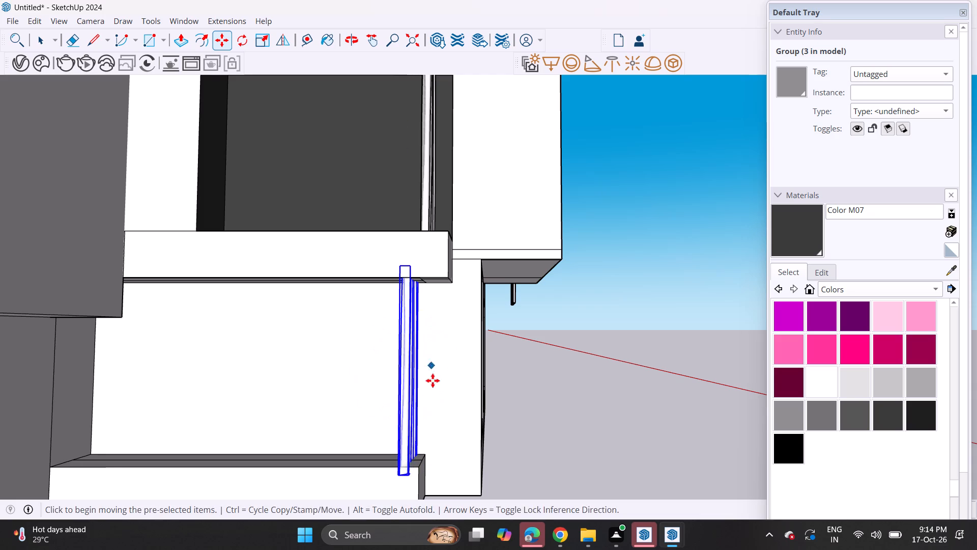
Push/pull the end face of the ground-floor ledge forward to align with the end of the balcony slab above.
middle_drag(432, 409, 391, 285)
middle_drag(391, 284, 380, 338)
click(183, 48)
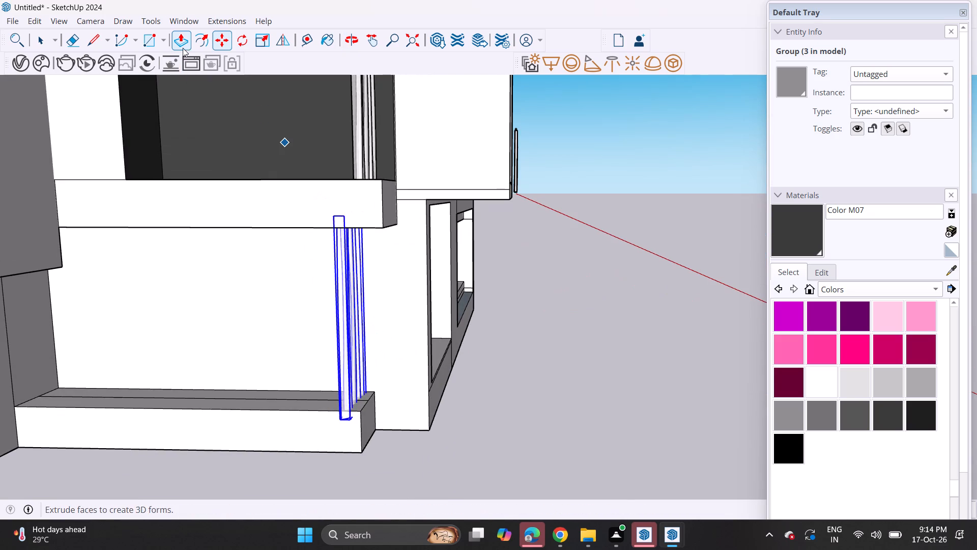
click(371, 429)
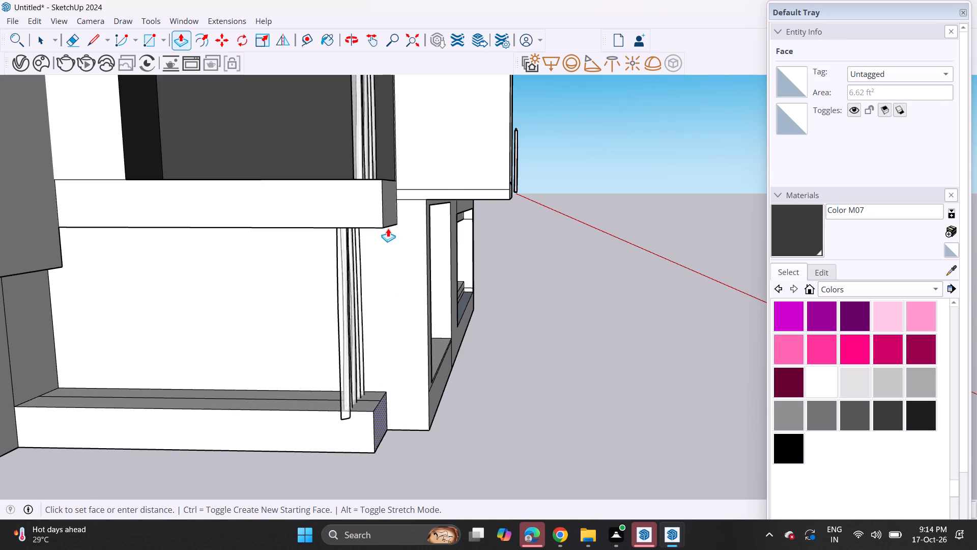
click(388, 218)
Move the ground-floor curtain forward toward the extended front end of the ledge.
key(space)
click(342, 358)
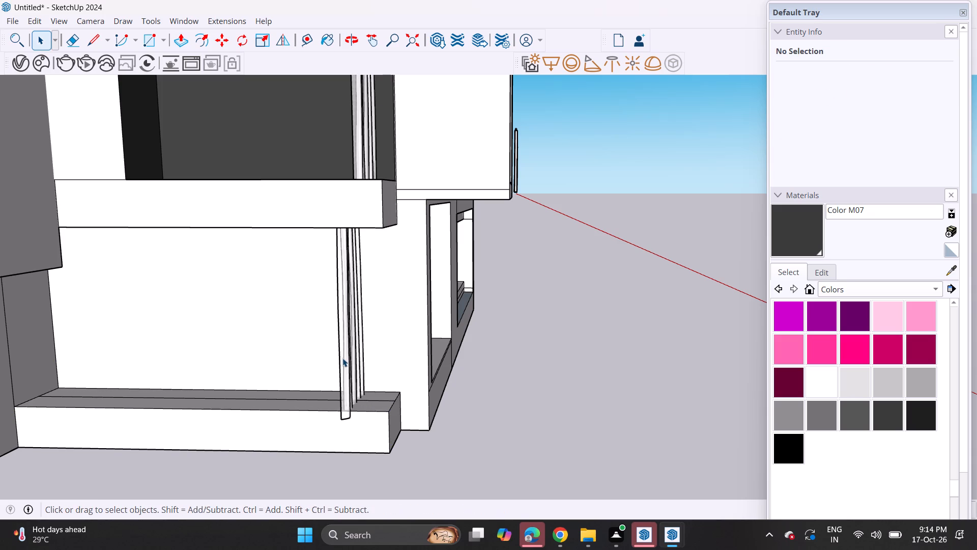
key(m)
click(330, 213)
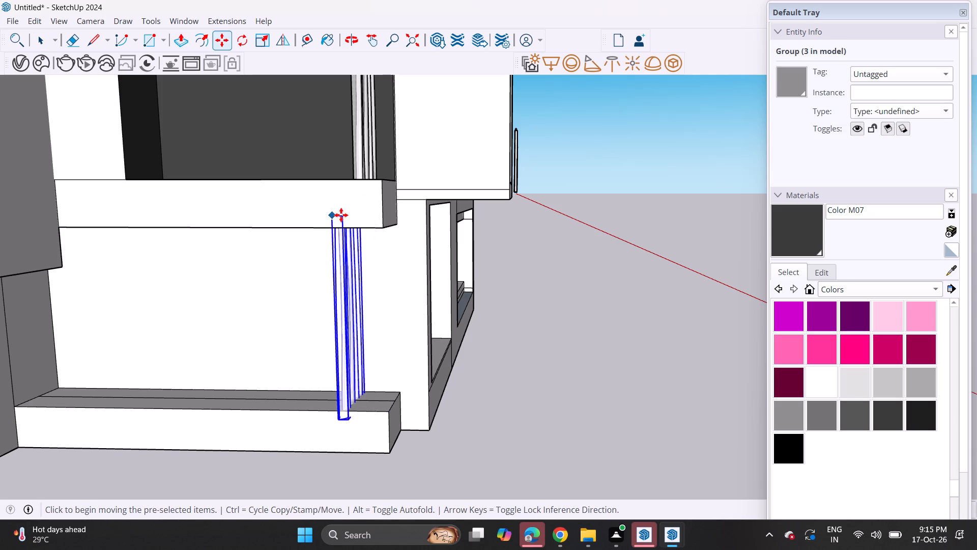
click(355, 220)
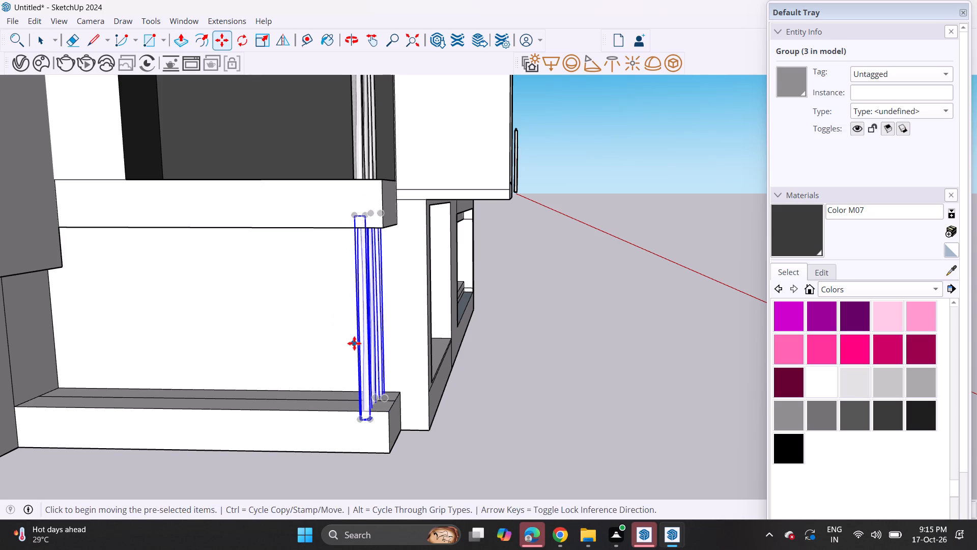
Paint the side walls beside the upper-floor and ground-floor curtains with Color M08.
middle_drag(354, 343, 13, 286)
scroll(16, 302, up, 1)
scroll(208, 289, down, 3)
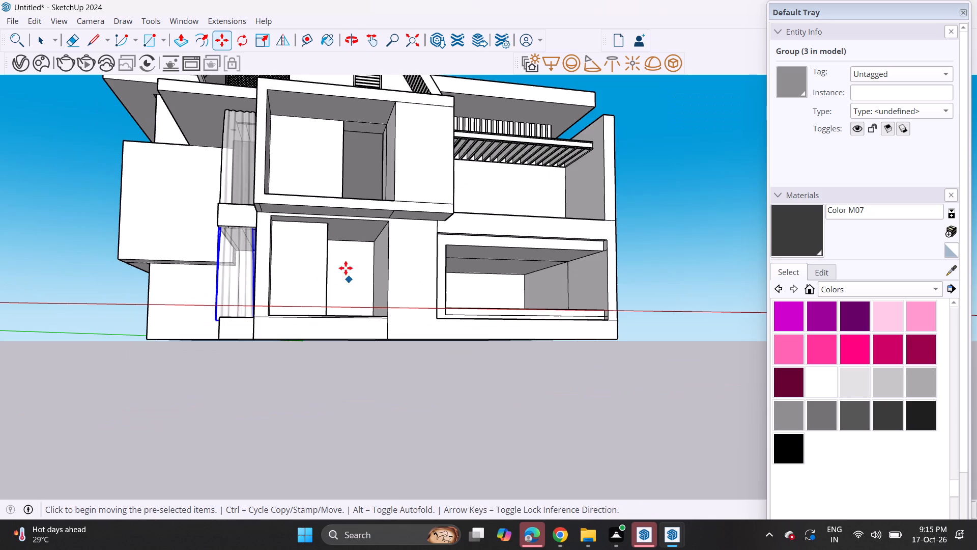
middle_drag(346, 261, 380, 380)
middle_drag(378, 382, 320, 416)
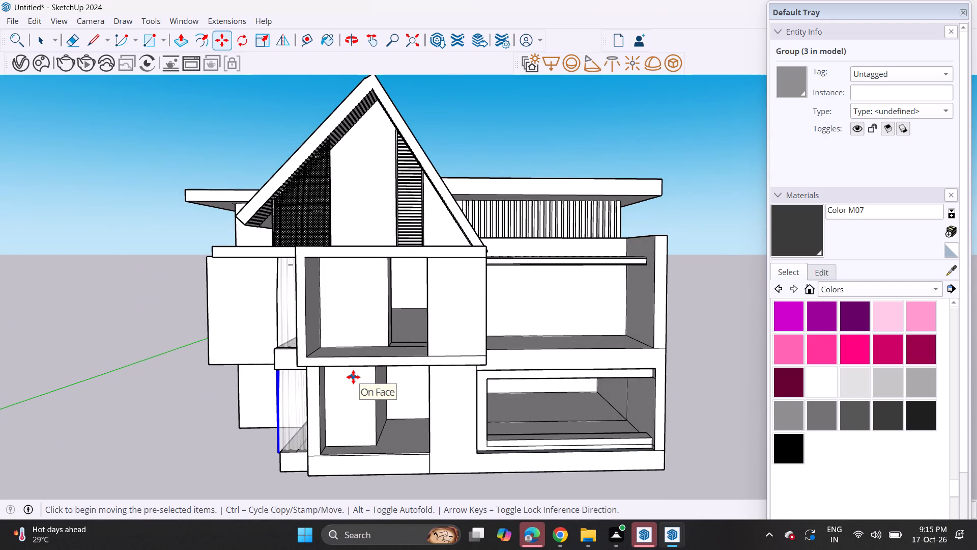
middle_drag(169, 502, 265, 475)
middle_drag(267, 429, 343, 405)
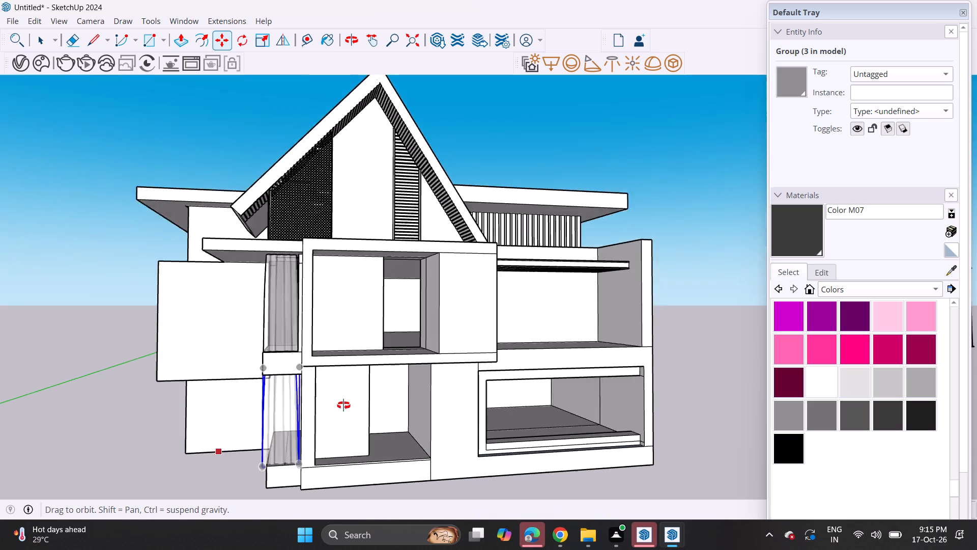
middle_drag(343, 405, 404, 411)
key(space)
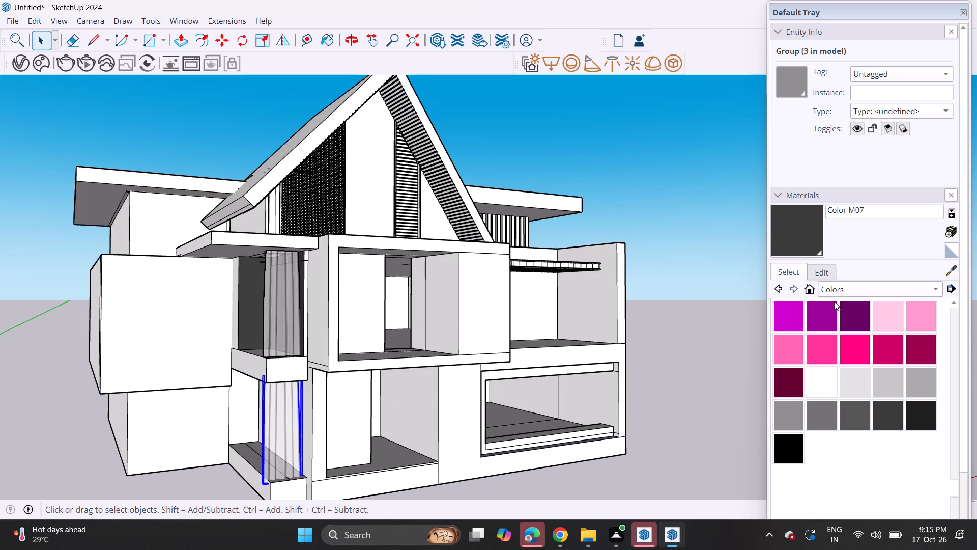
click(921, 408)
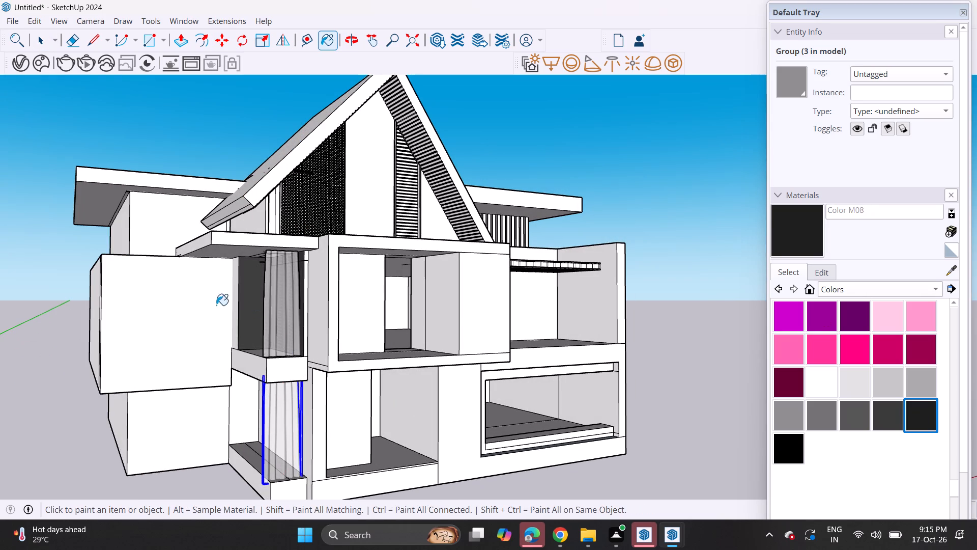
click(254, 298)
click(244, 416)
middle_drag(228, 356, 285, 355)
scroll(259, 323, up, 3)
click(235, 419)
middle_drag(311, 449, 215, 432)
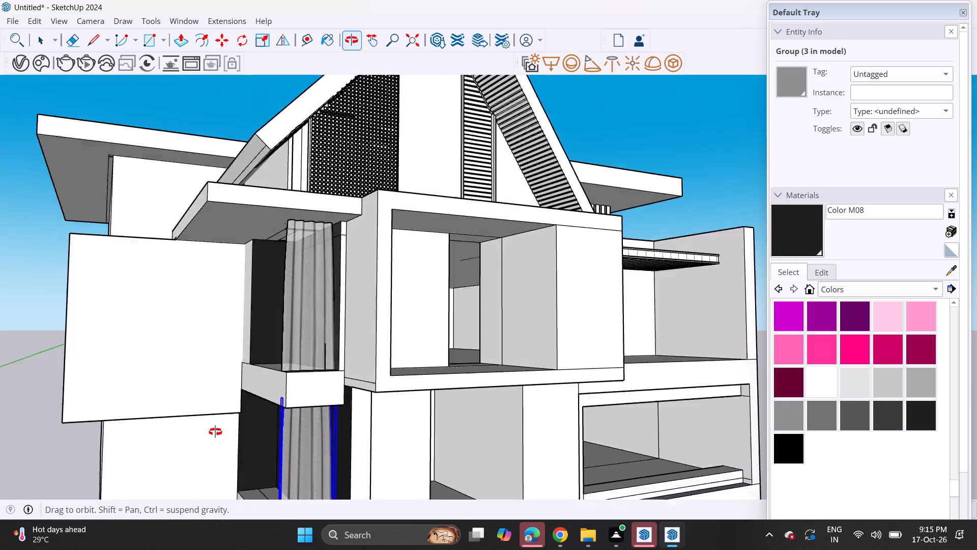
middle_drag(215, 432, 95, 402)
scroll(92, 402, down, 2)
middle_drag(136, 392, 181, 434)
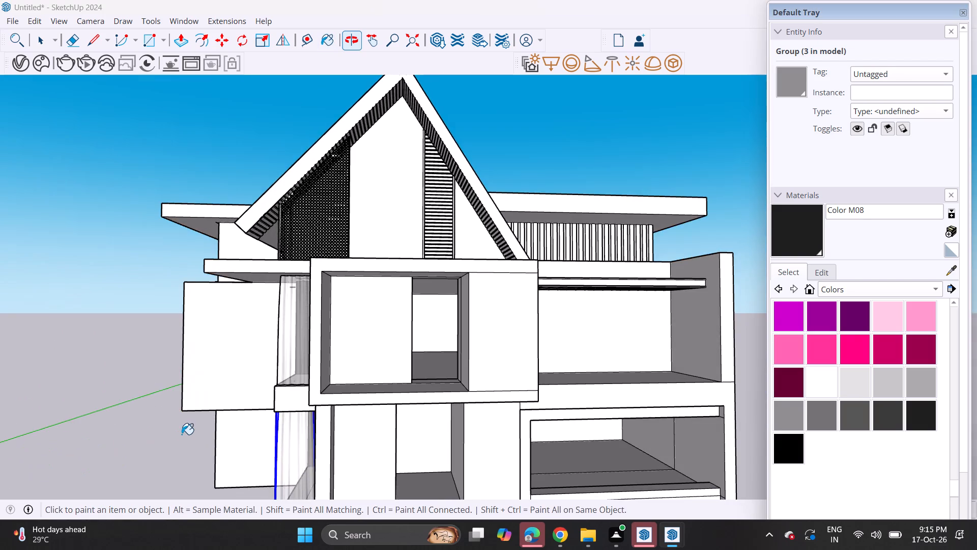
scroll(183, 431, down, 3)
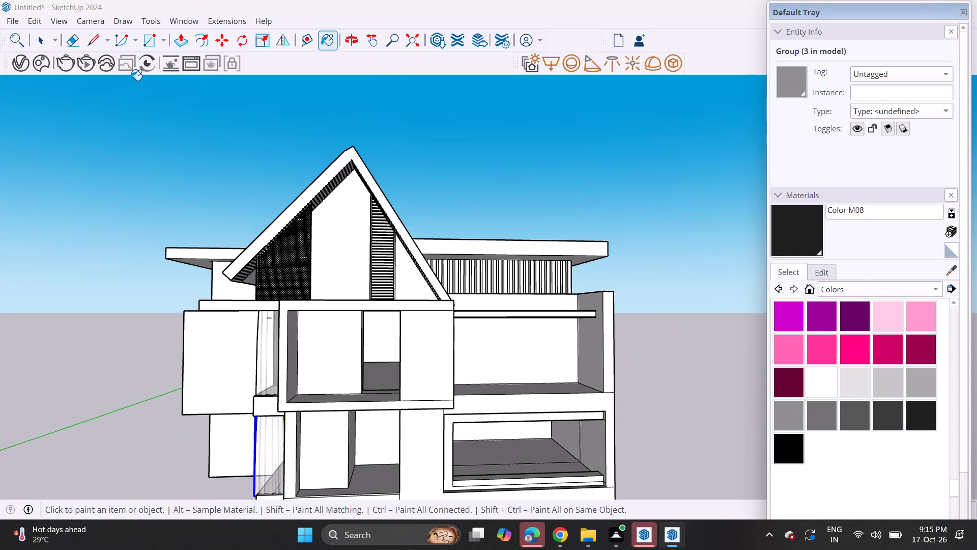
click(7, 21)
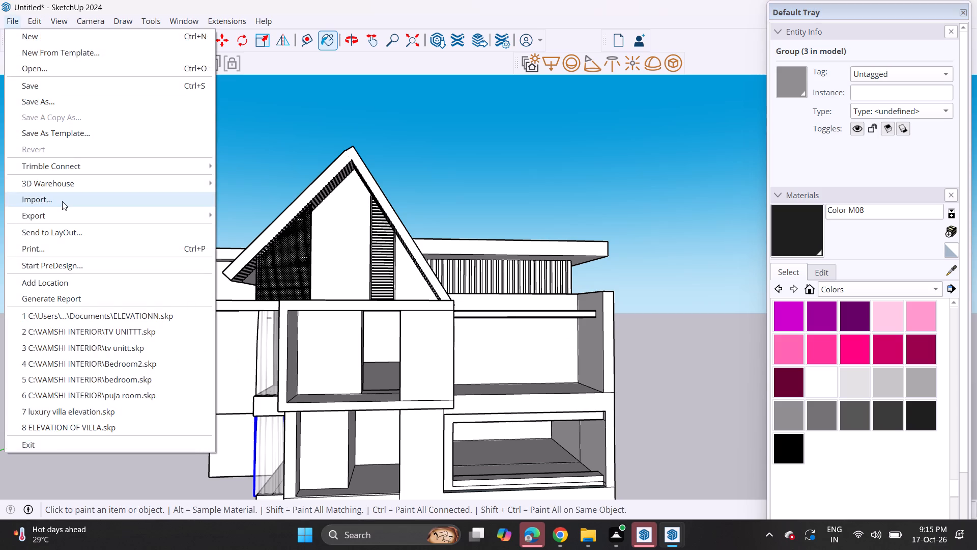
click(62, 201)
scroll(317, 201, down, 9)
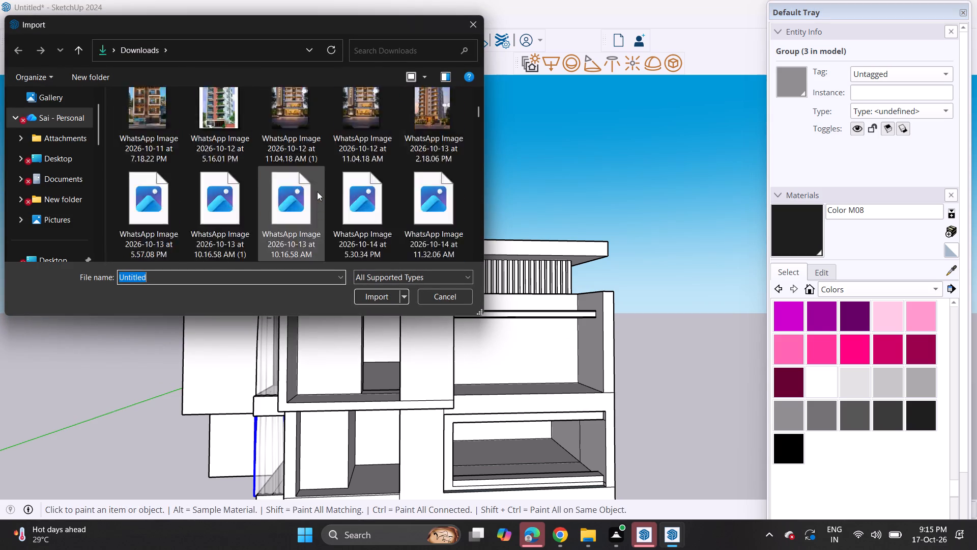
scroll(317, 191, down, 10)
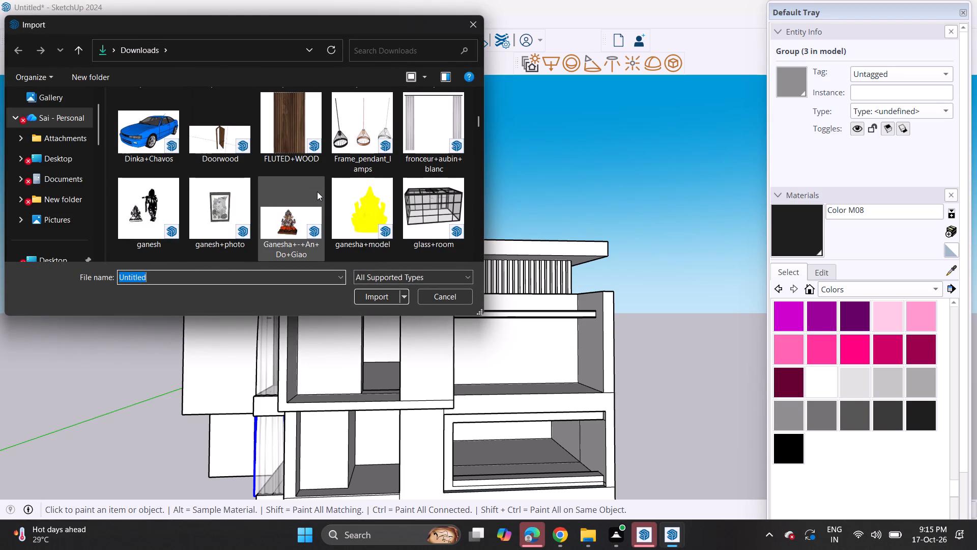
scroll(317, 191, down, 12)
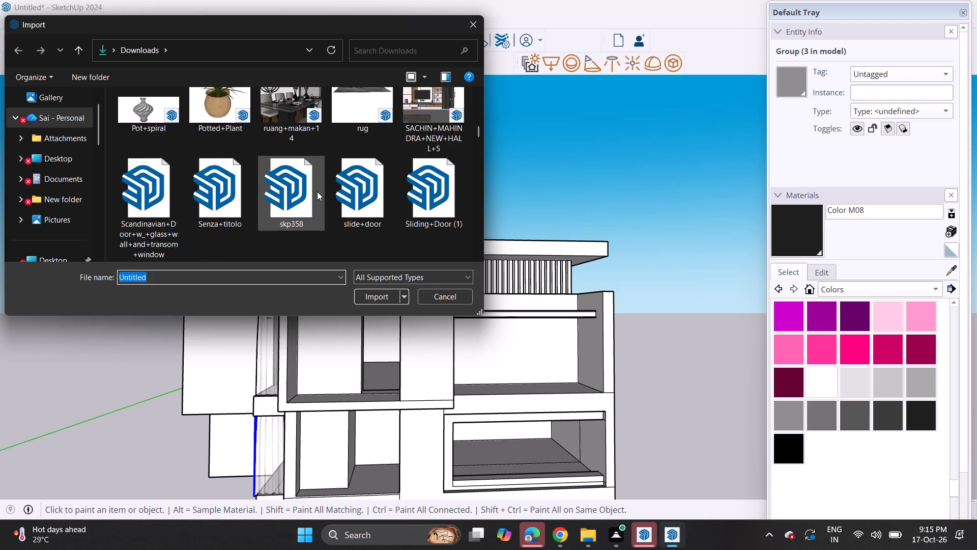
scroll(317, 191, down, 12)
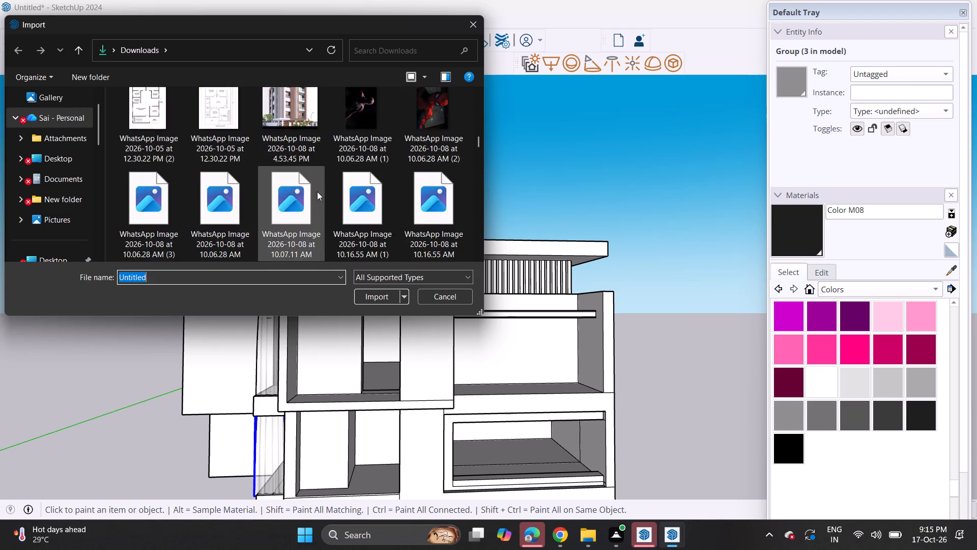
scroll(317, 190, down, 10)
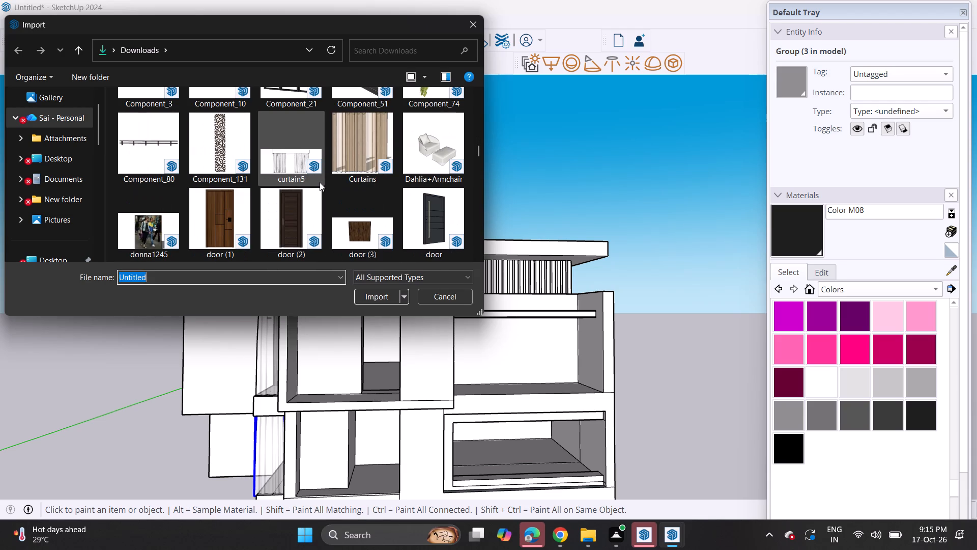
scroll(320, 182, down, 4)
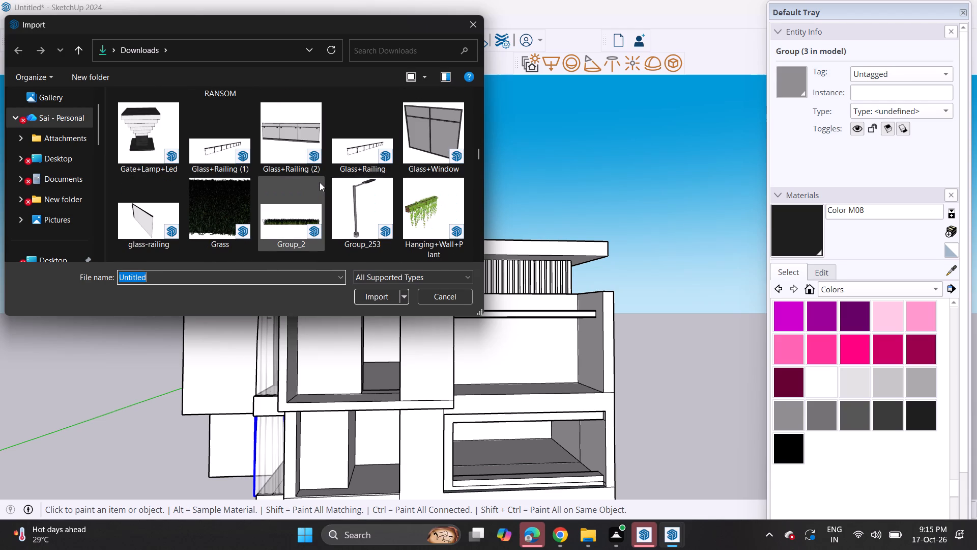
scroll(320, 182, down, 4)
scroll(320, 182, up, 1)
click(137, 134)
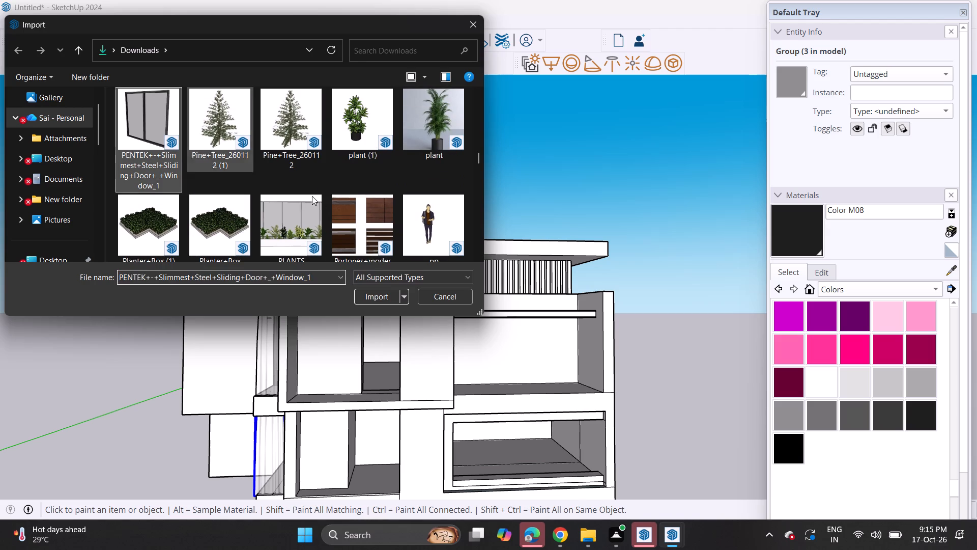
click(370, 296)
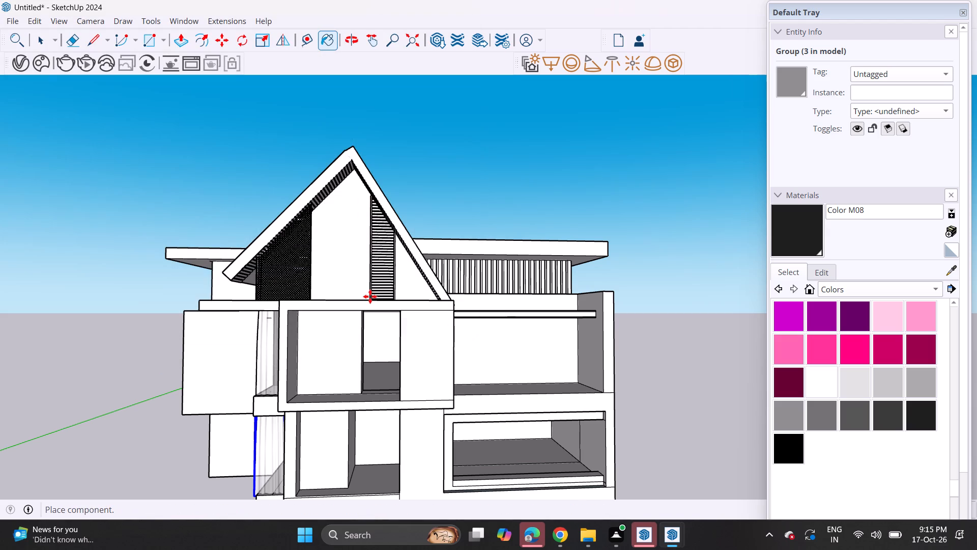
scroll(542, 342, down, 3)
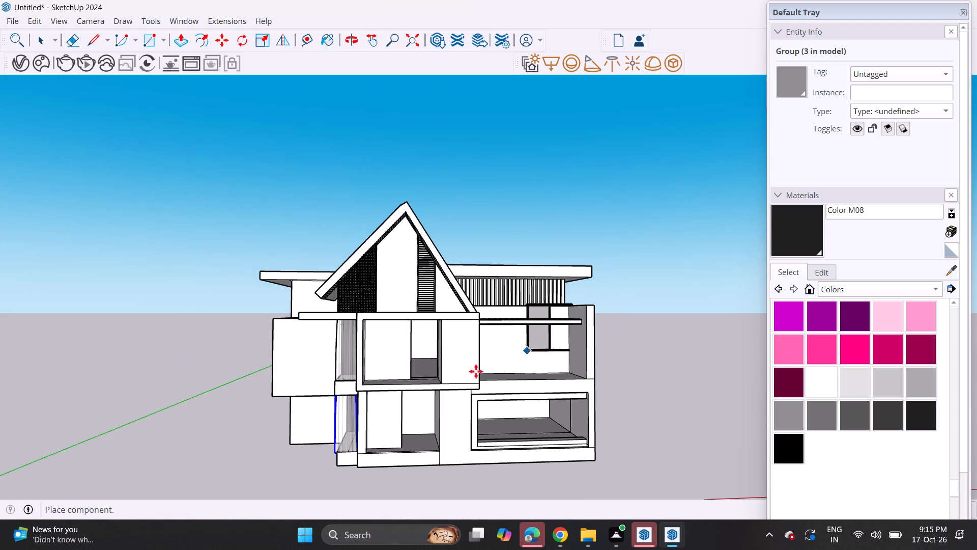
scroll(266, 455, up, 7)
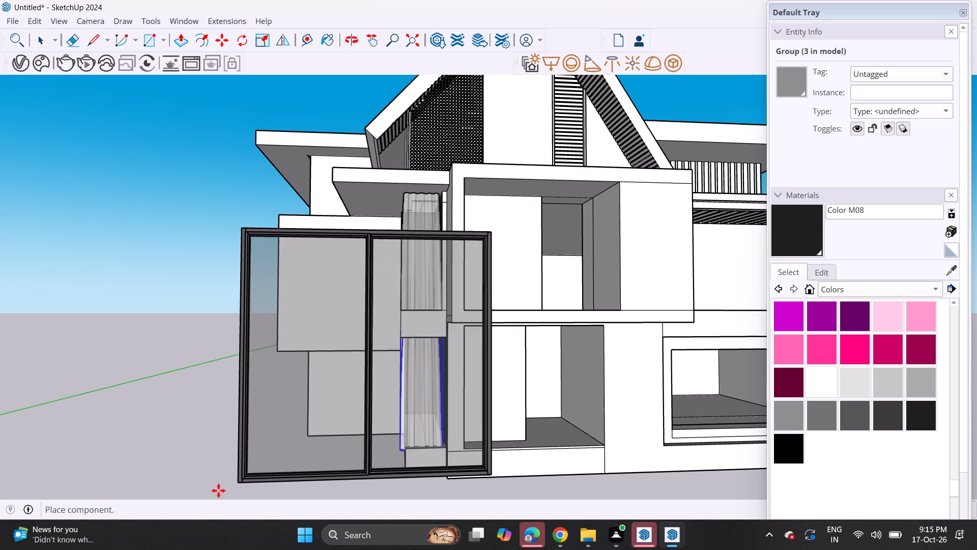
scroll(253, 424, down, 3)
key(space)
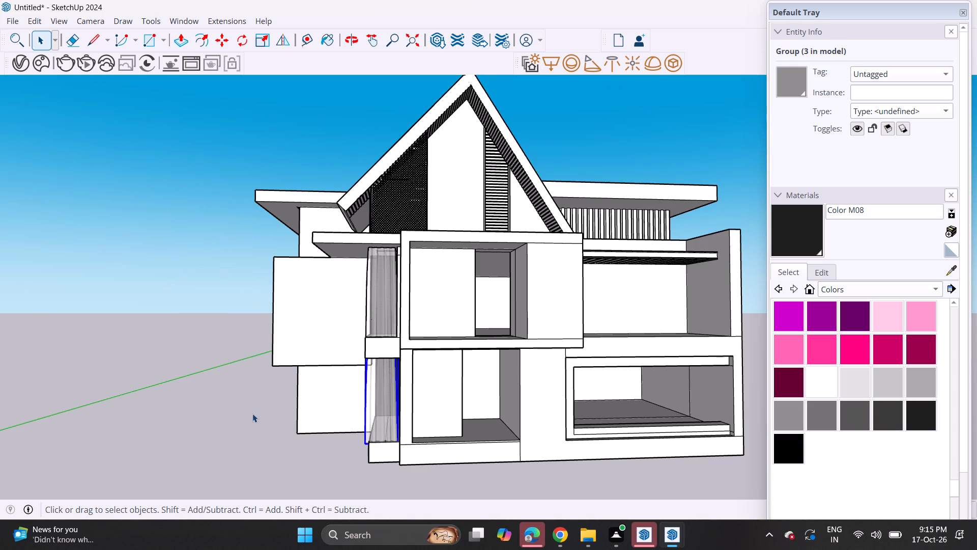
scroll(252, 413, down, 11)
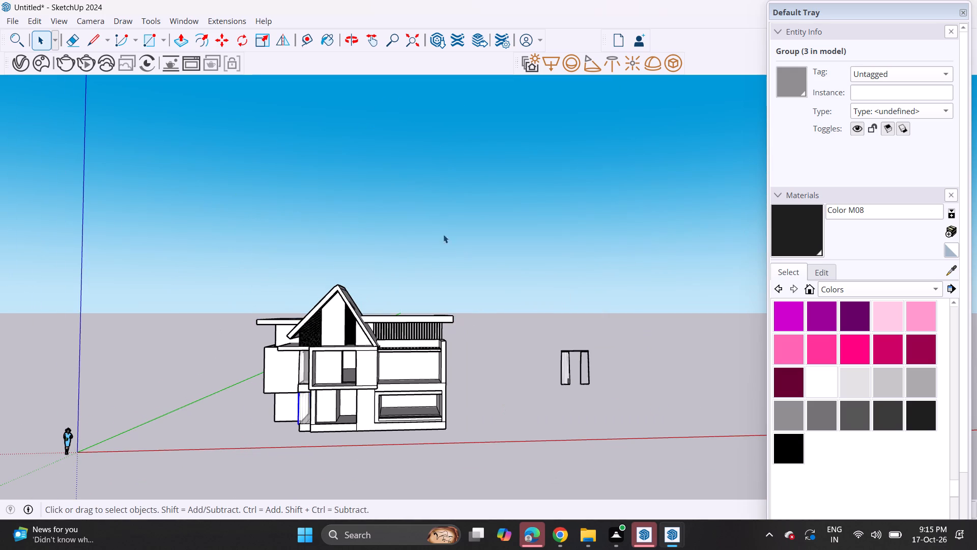
Import the PENTEK Slimmest Steel Sliding Door/Window_1 model from Downloads and place it on the open ground beside the house.
click(11, 22)
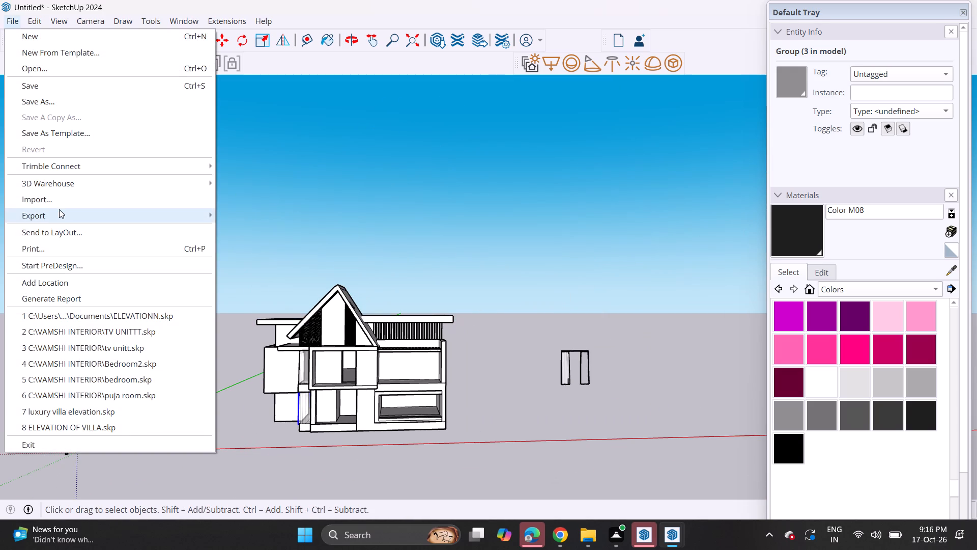
click(62, 198)
scroll(216, 150, down, 4)
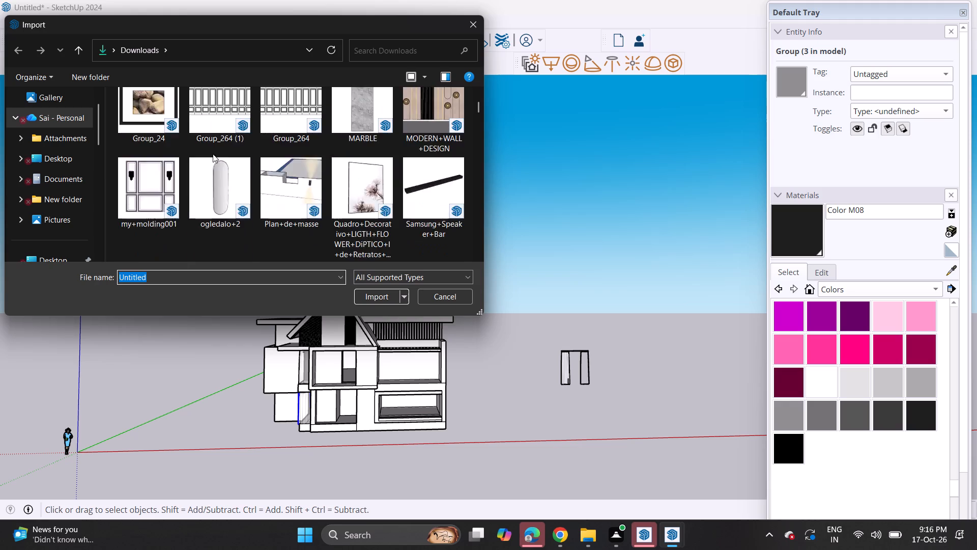
scroll(213, 154, down, 20)
scroll(213, 154, down, 9)
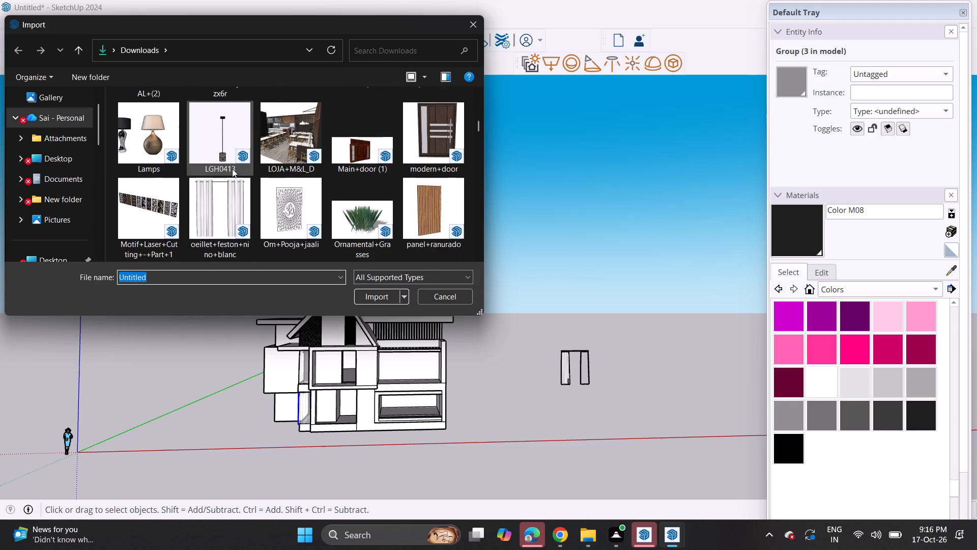
scroll(232, 168, down, 14)
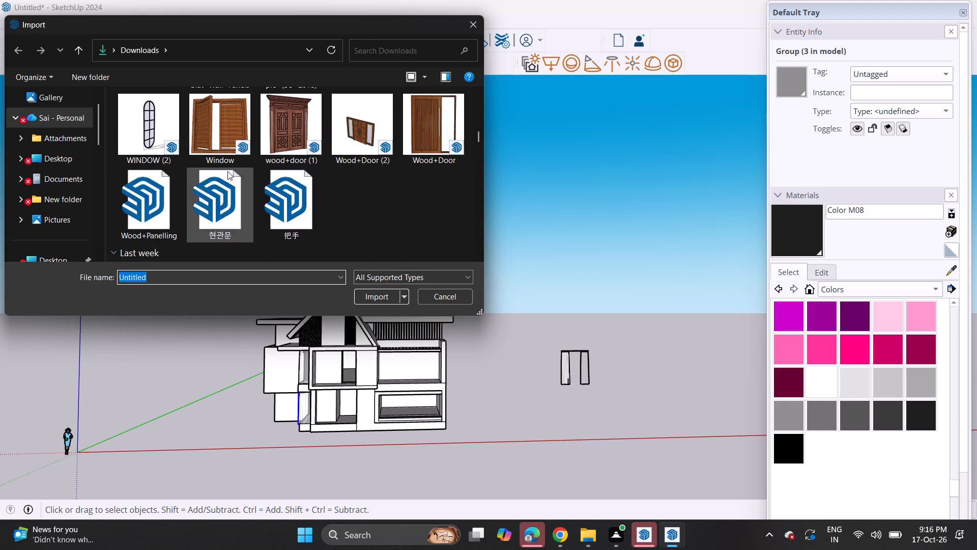
scroll(227, 171, down, 9)
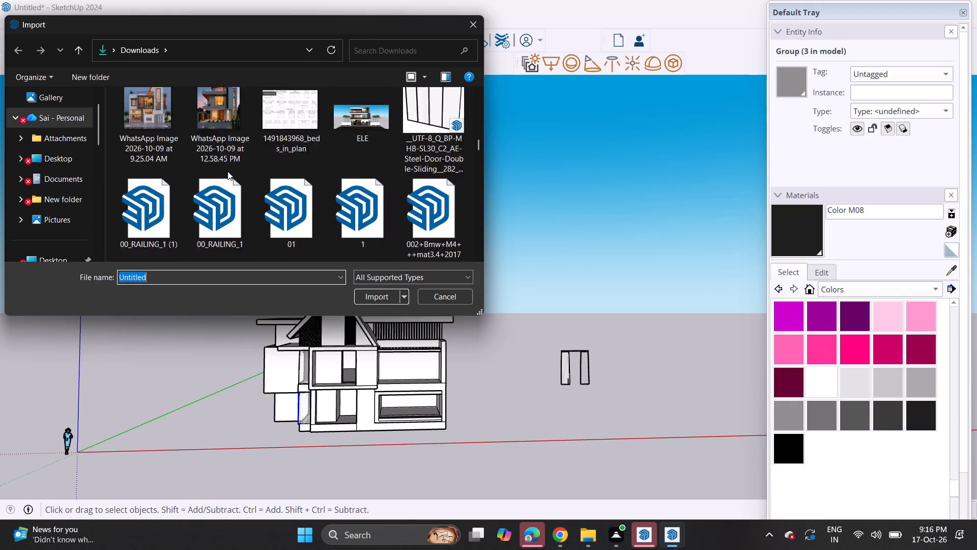
scroll(227, 171, down, 4)
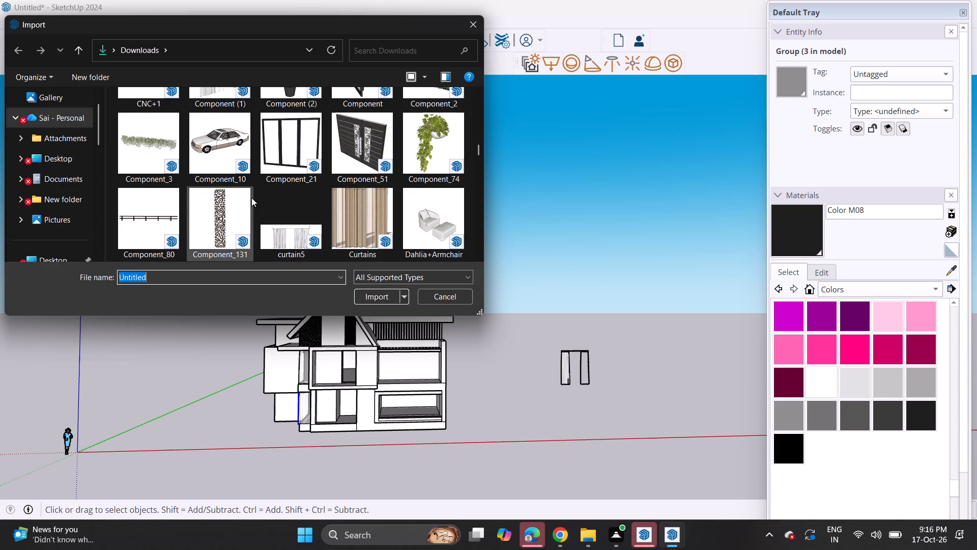
scroll(248, 198, down, 3)
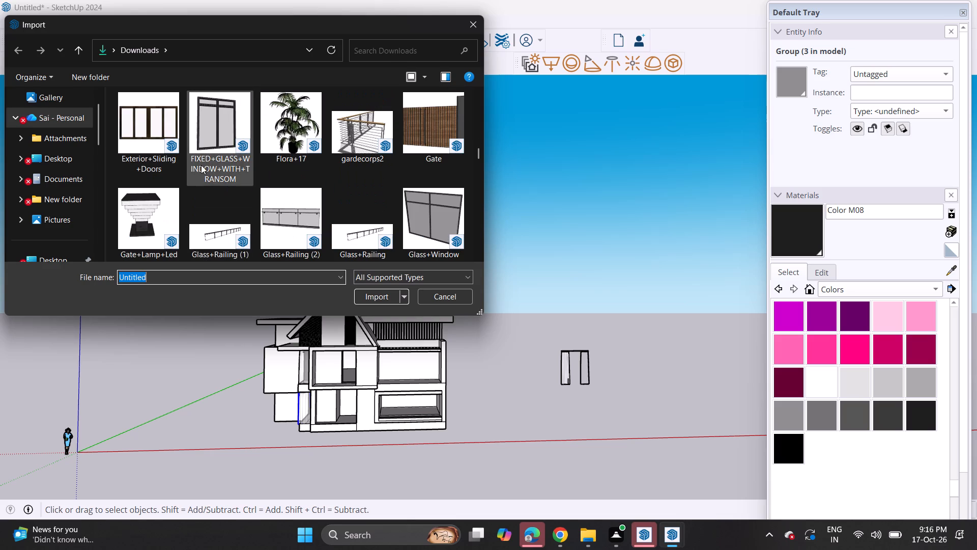
scroll(206, 167, down, 4)
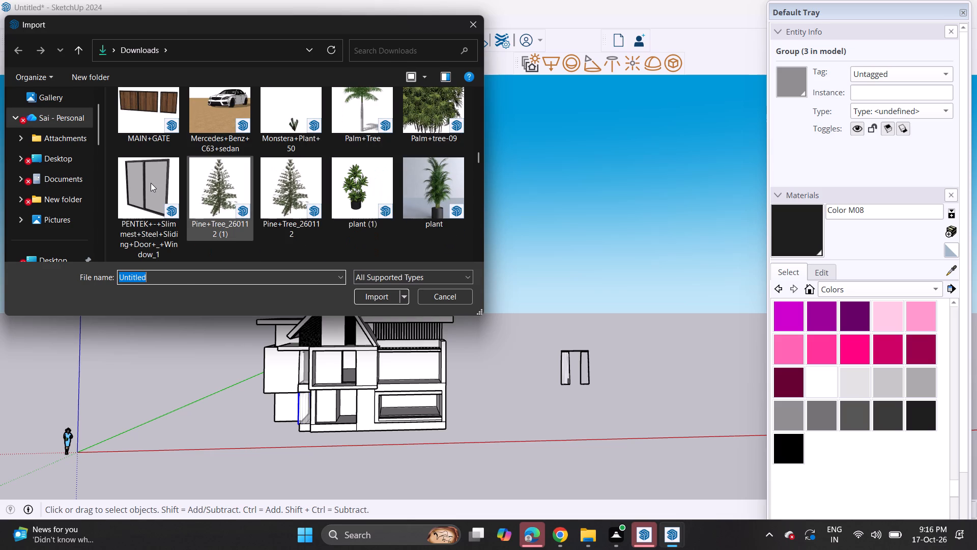
click(150, 182)
click(361, 298)
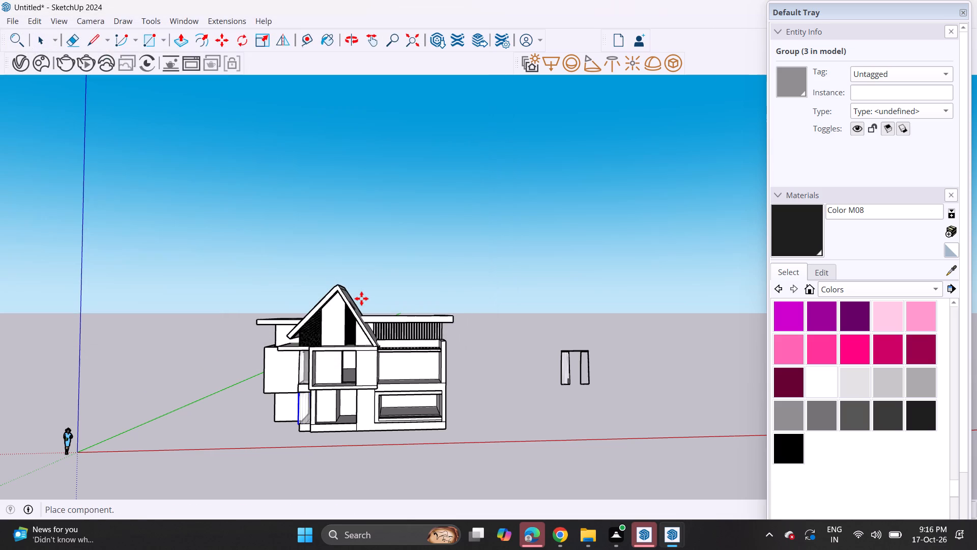
click(508, 418)
Explode the imported steel sliding door component into its separate parts.
scroll(545, 395, up, 7)
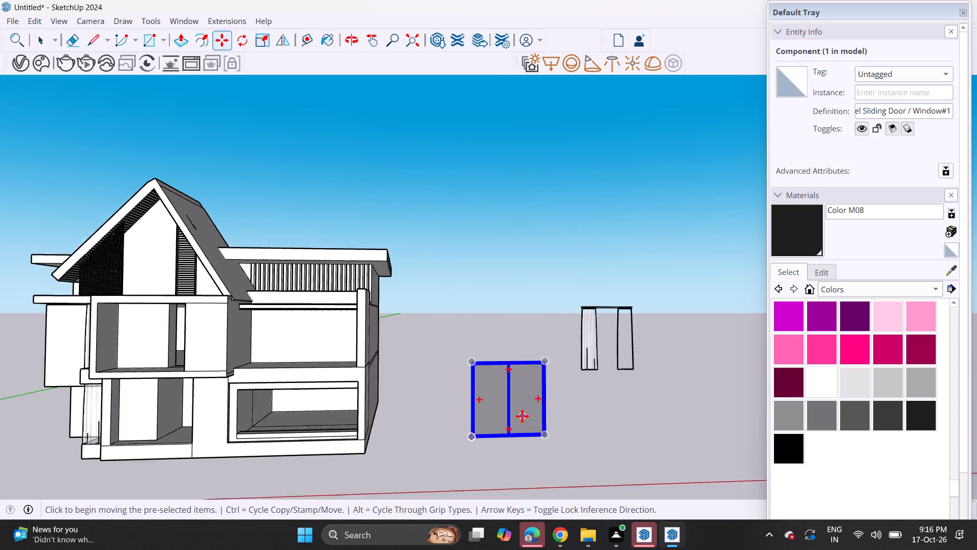
scroll(522, 416, up, 2)
key(space)
click(534, 414)
right_click(534, 414)
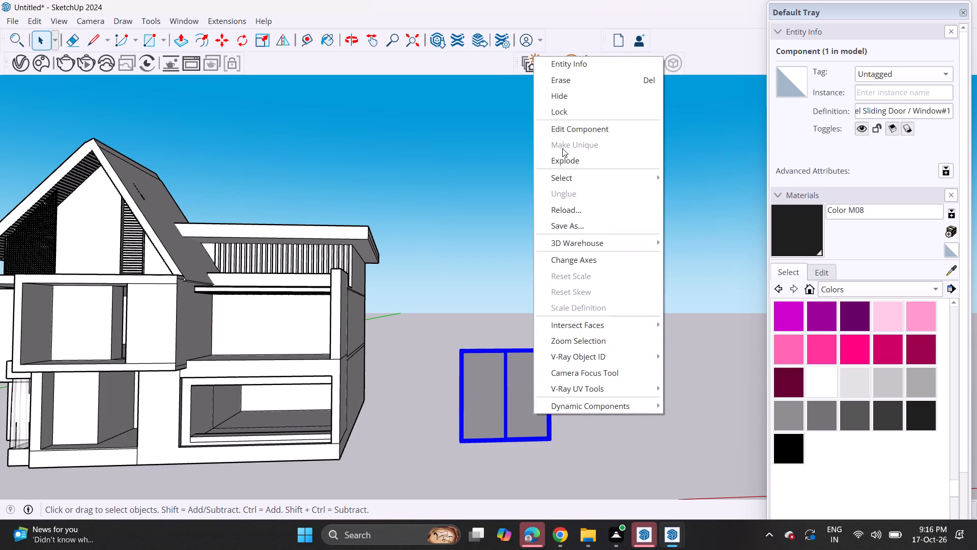
click(564, 157)
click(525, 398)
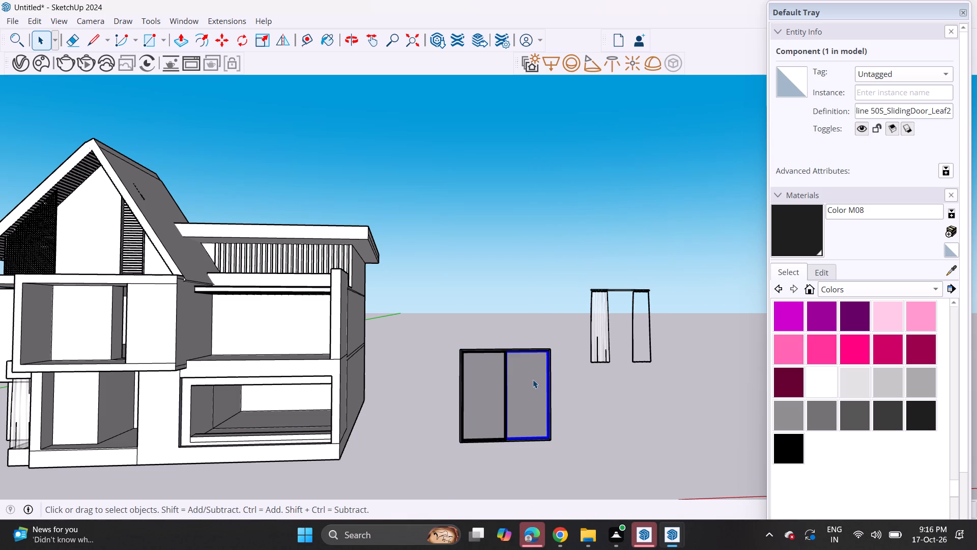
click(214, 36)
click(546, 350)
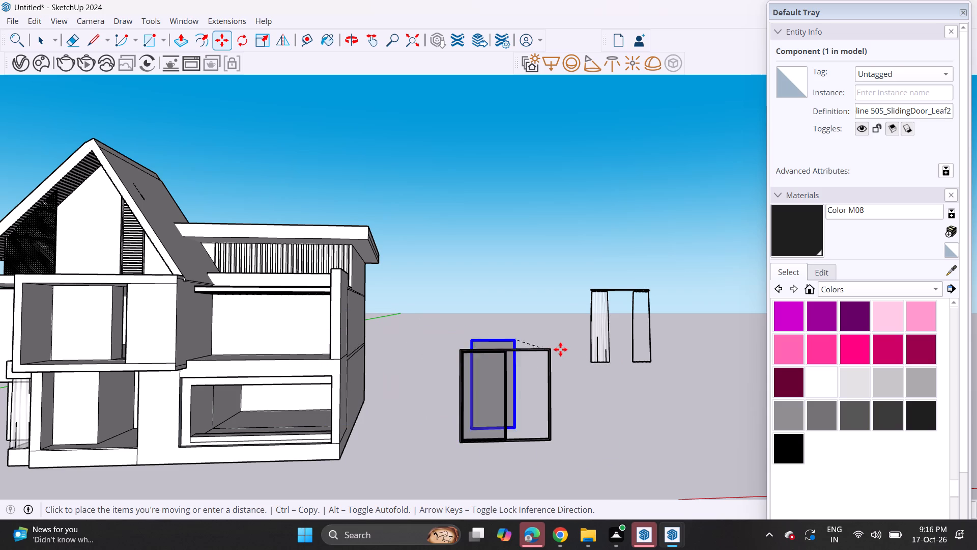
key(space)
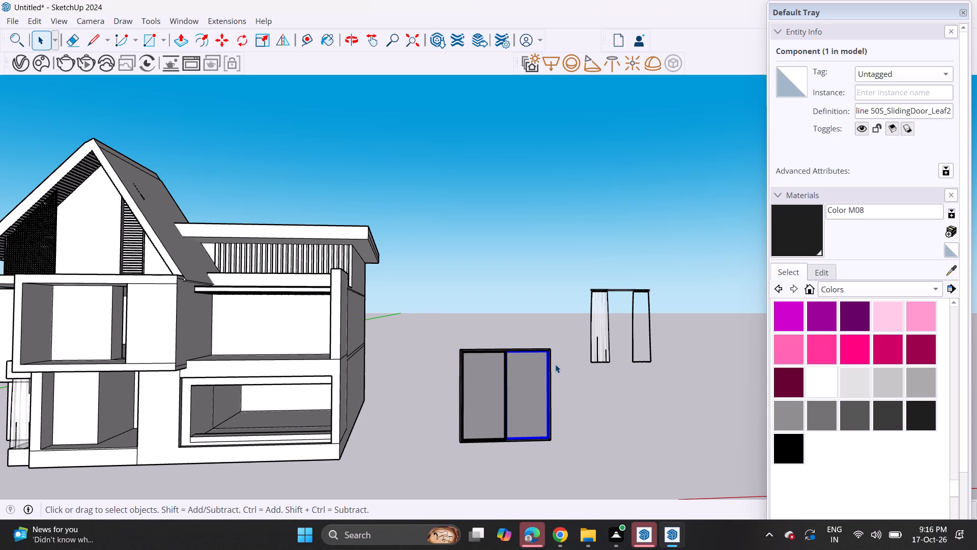
Explode the outer case of the sliding door into its individual frame pieces.
click(500, 348)
scroll(500, 348, up, 2)
right_click(500, 348)
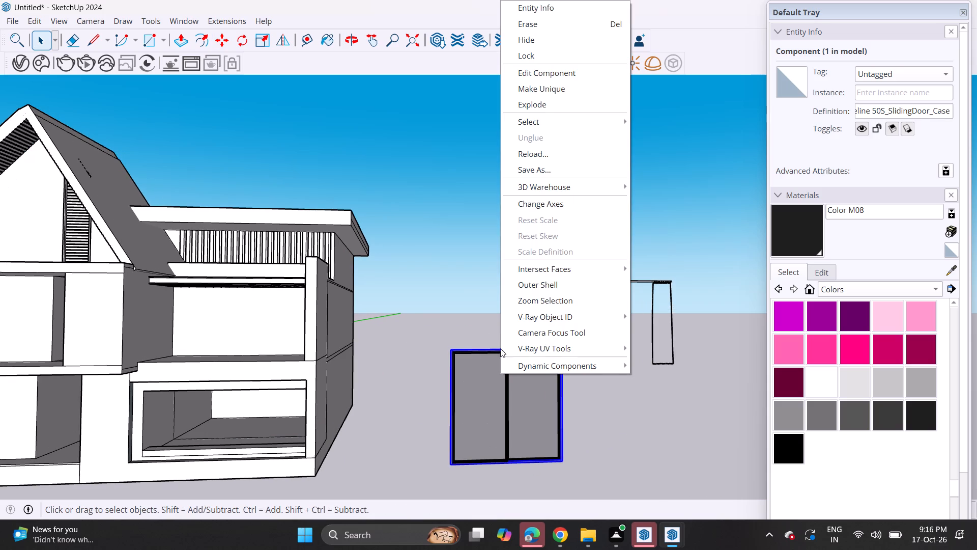
click(534, 100)
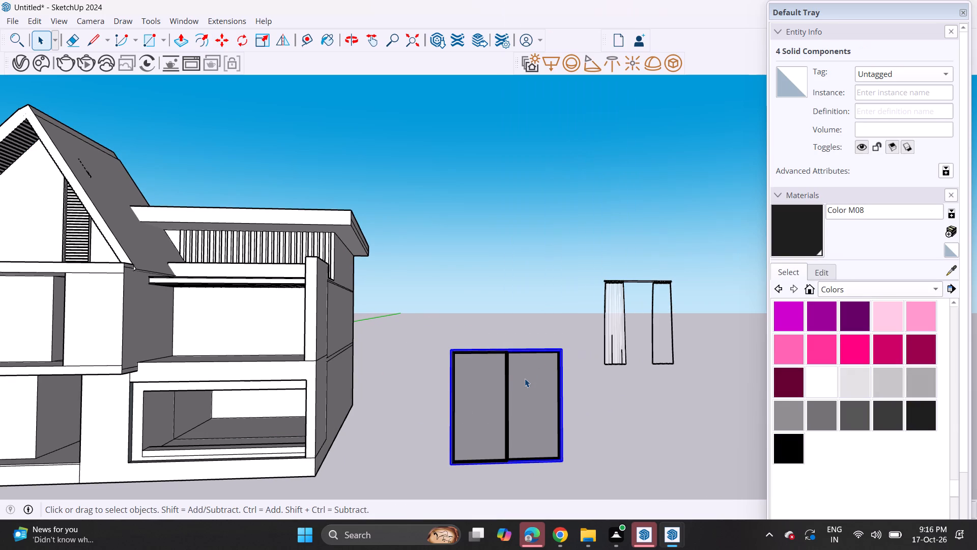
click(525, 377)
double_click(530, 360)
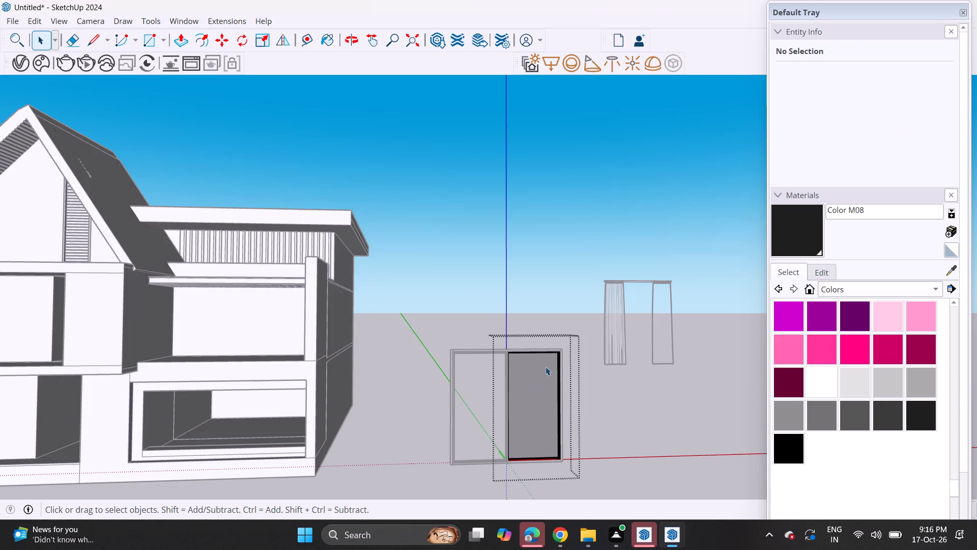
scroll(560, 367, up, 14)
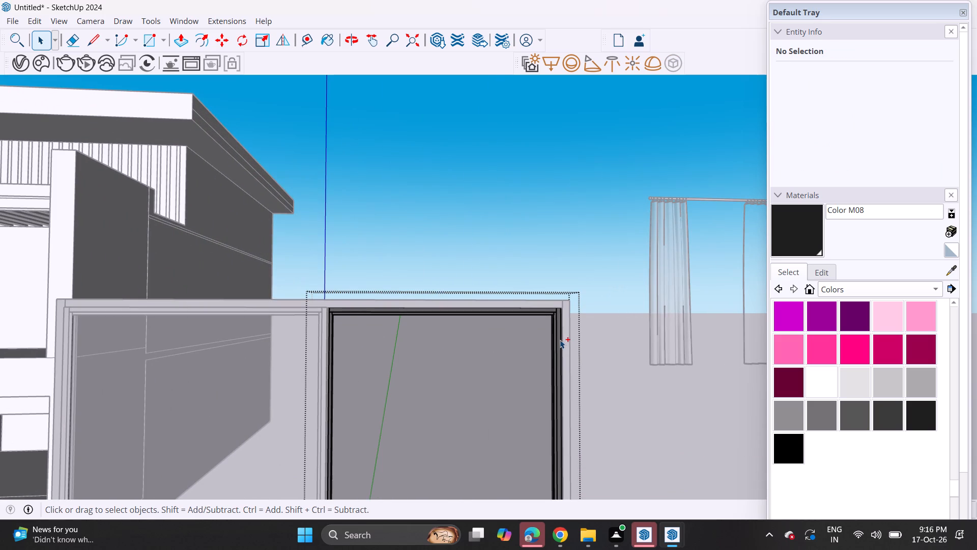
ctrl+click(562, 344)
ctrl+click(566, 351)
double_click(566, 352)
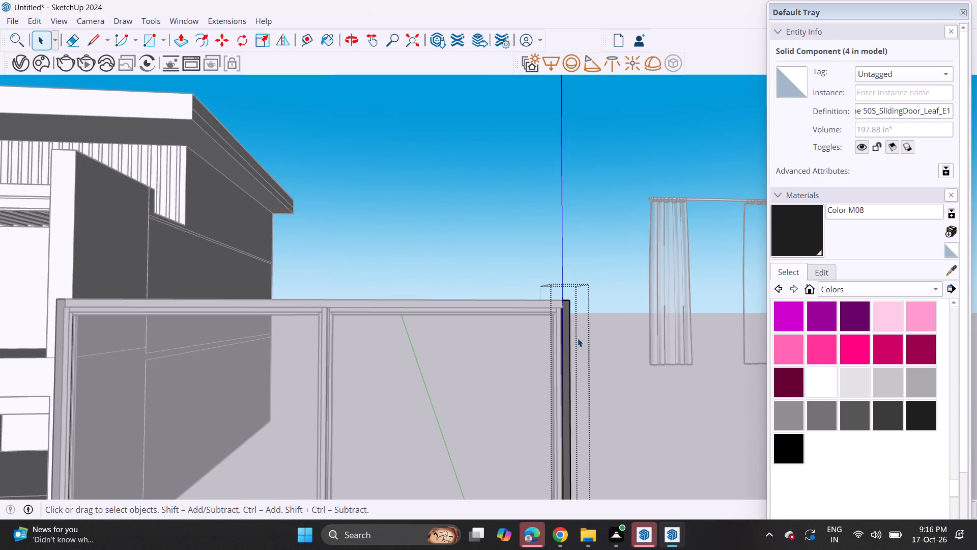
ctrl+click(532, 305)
Explode the top frame piece of the sliding door's outer case.
click(524, 299)
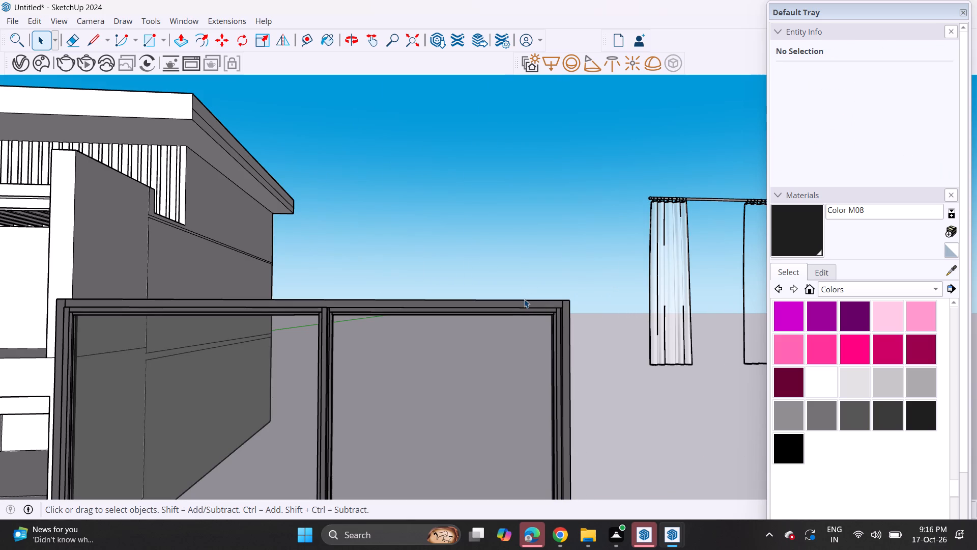
right_click(379, 300)
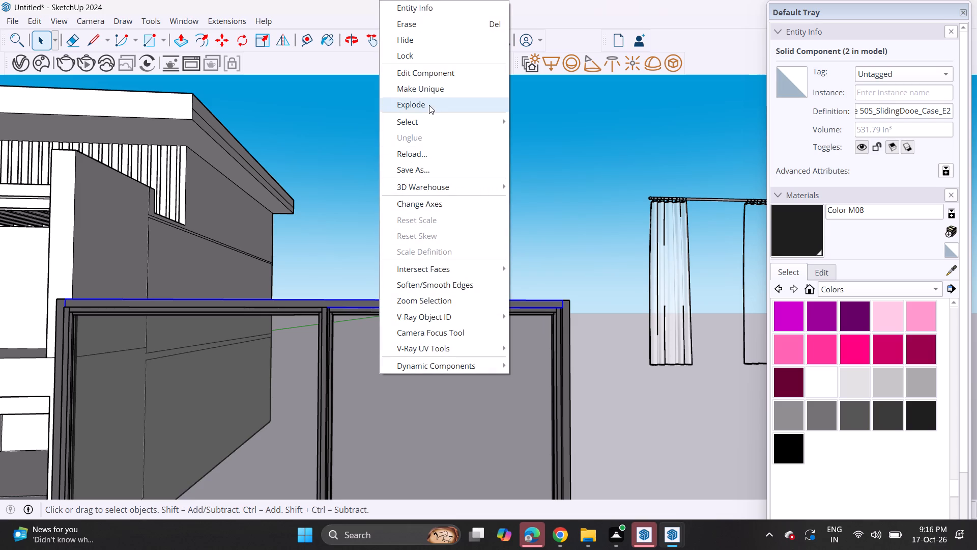
click(429, 105)
click(381, 303)
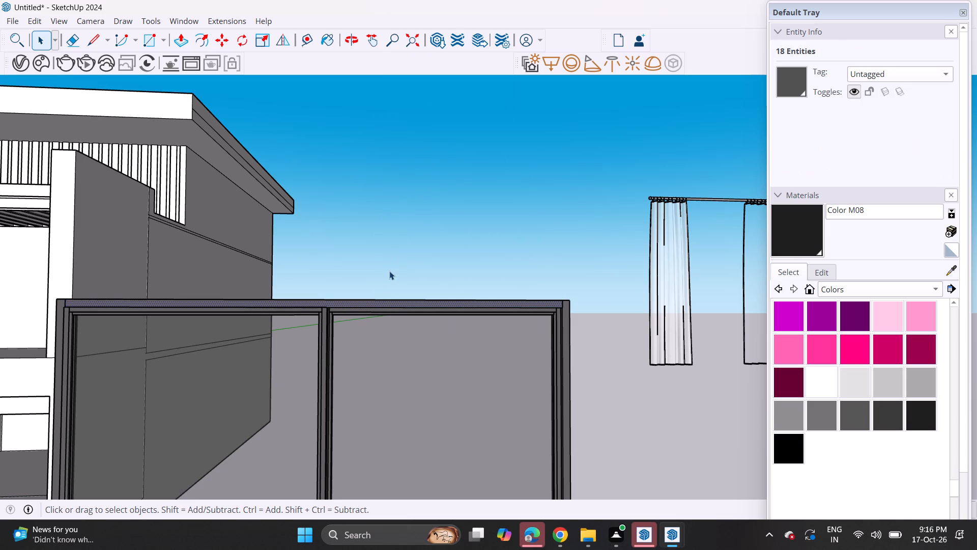
click(383, 306)
Copy the sliding door leaf farther from the house by its top corner to the ground-floor curtain opening, beneath the slab's front edge.
click(414, 314)
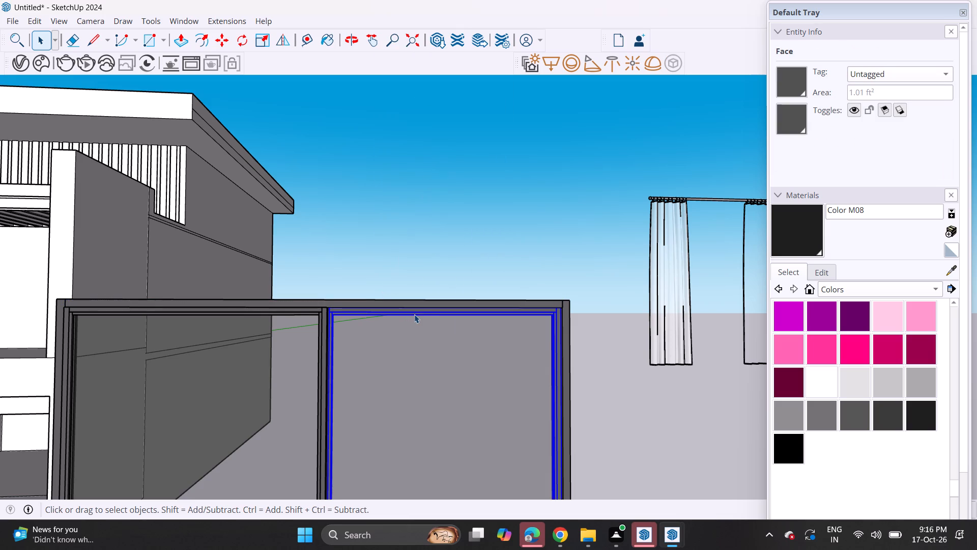
key(m)
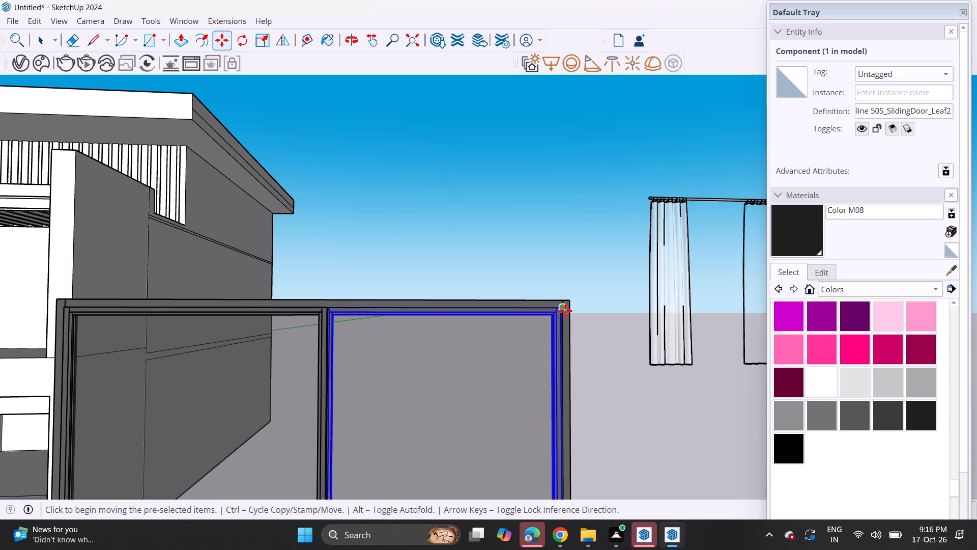
click(565, 311)
scroll(408, 322, down, 5)
shift+middle_drag(297, 335, 682, 210)
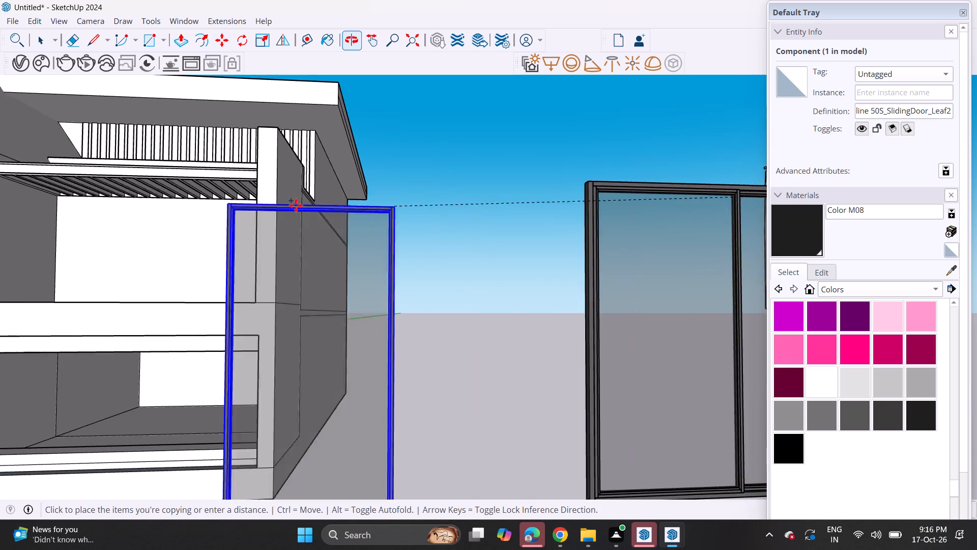
scroll(296, 205, down, 7)
shift+middle_drag(126, 258, 534, 245)
scroll(378, 256, up, 10)
middle_drag(406, 281, 423, 277)
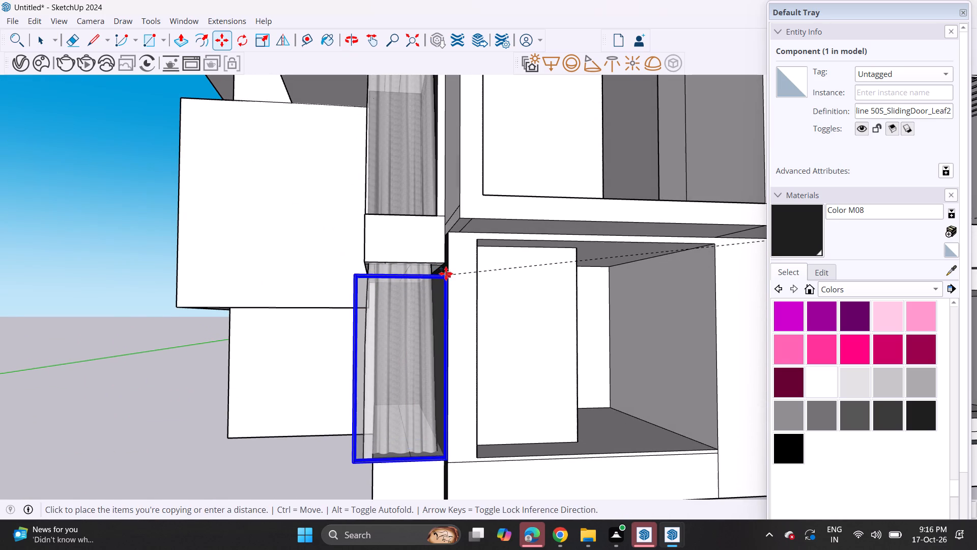
click(443, 262)
Scale the copied door leaf's bottom edge down to the top of the ground-floor ledge.
middle_drag(426, 320, 464, 348)
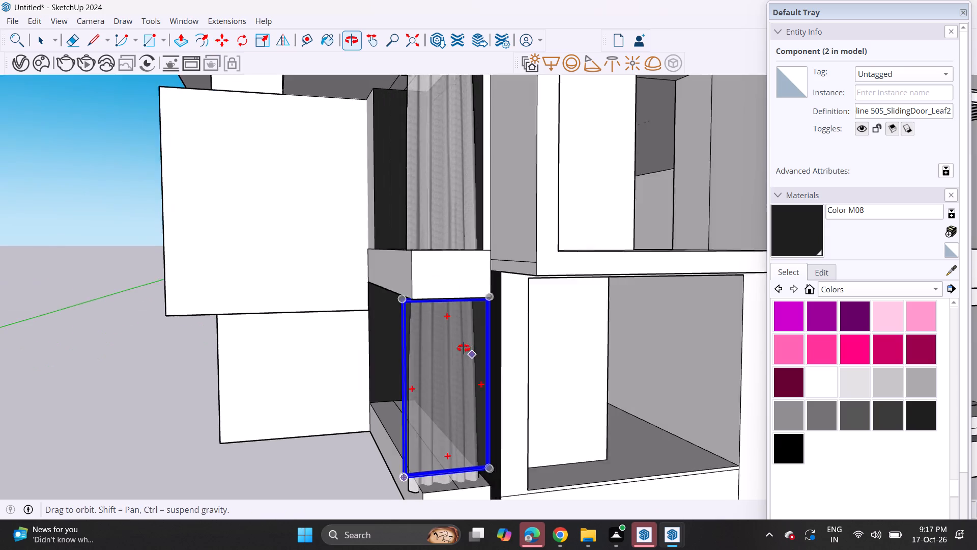
middle_drag(464, 348, 476, 355)
middle_drag(500, 451, 502, 299)
middle_drag(502, 298, 500, 334)
scroll(496, 335, up, 3)
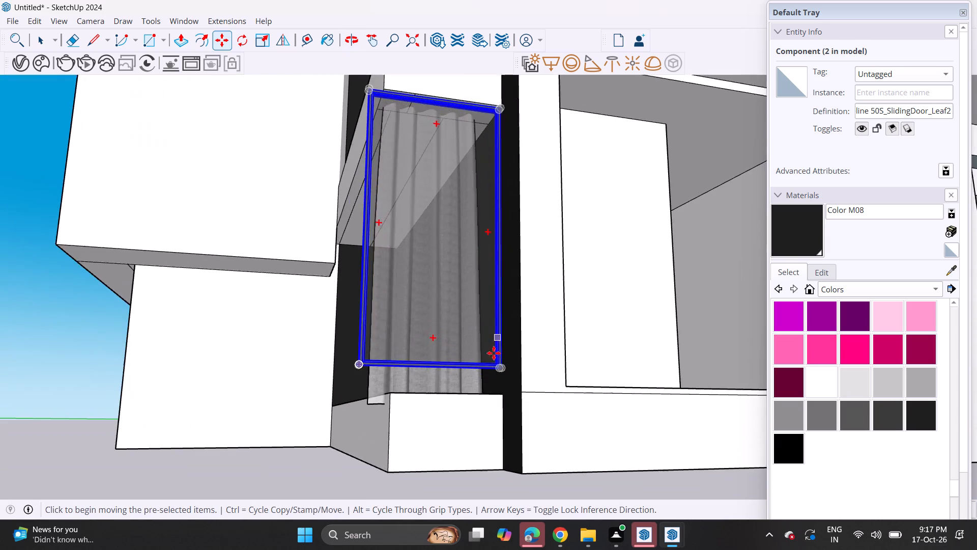
scroll(494, 353, up, 4)
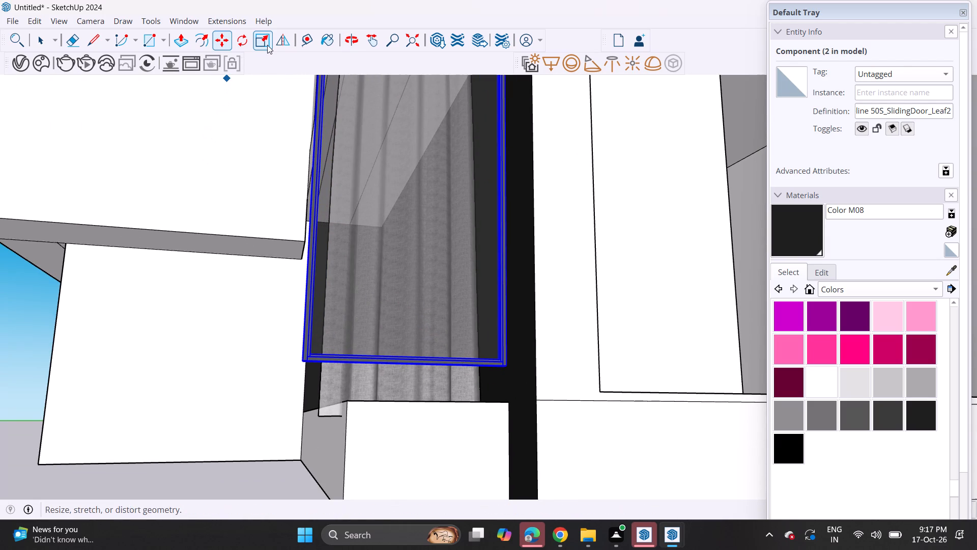
click(268, 44)
middle_drag(376, 362, 480, 358)
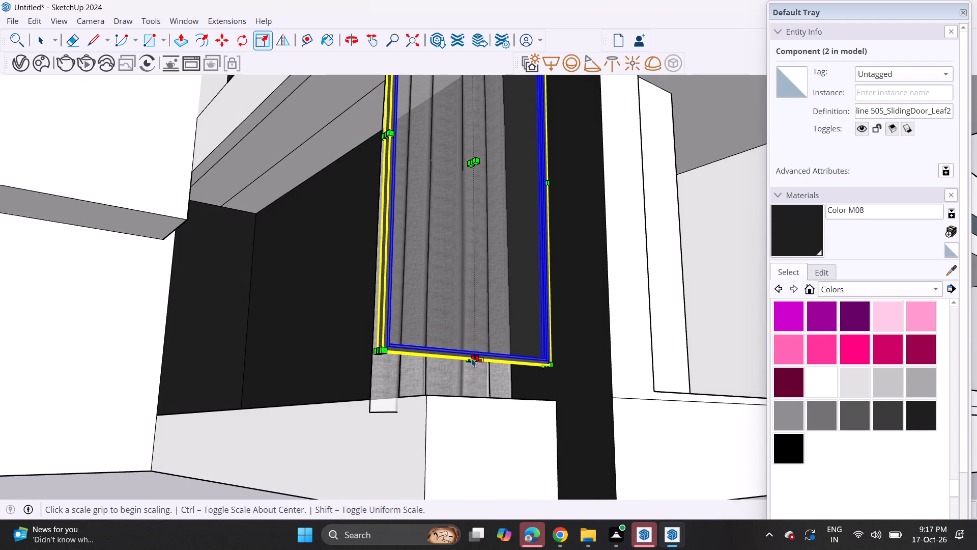
click(468, 358)
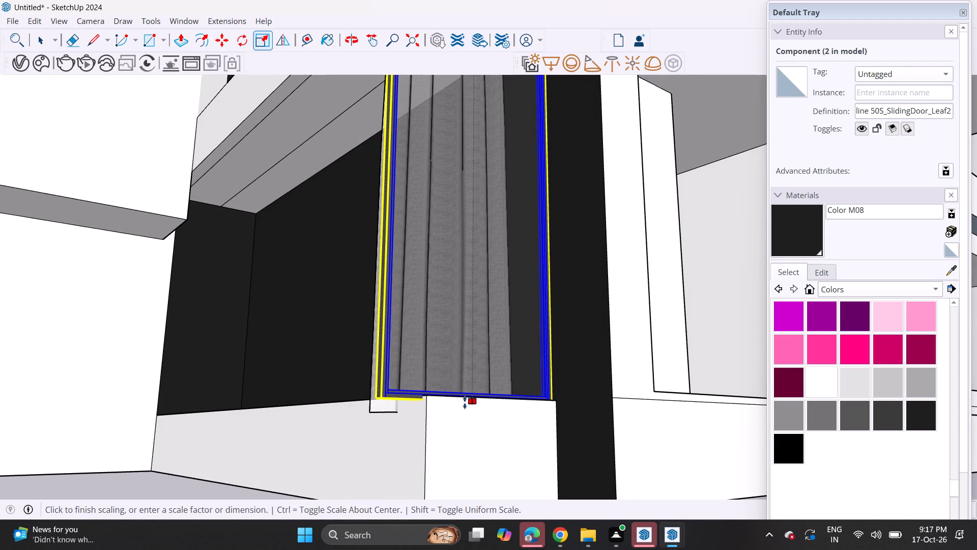
click(463, 397)
Push/Pull the side face of the ground-floor ledge to align it with the side of the slab above the opening.
middle_drag(461, 228, 344, 335)
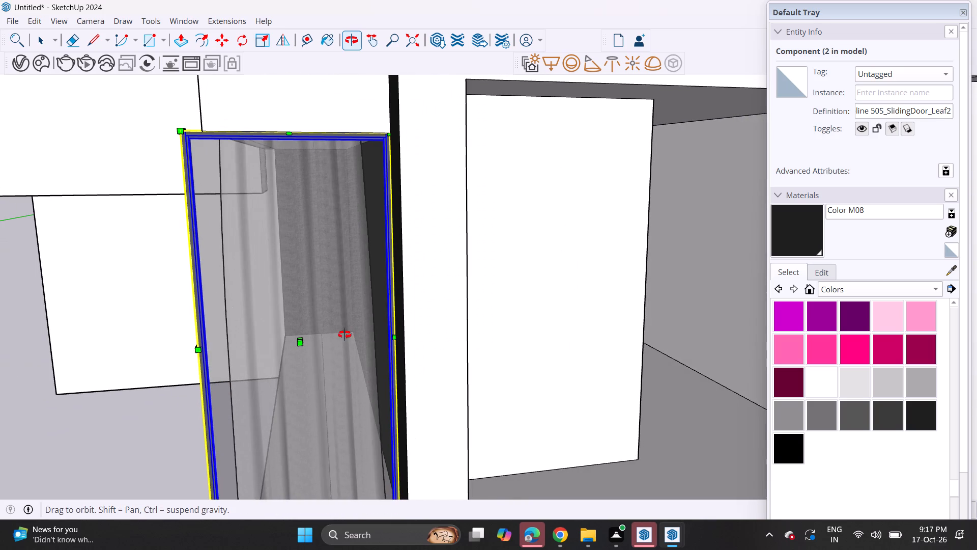
middle_drag(344, 335, 344, 335)
middle_drag(171, 371, 235, 373)
scroll(234, 374, up, 1)
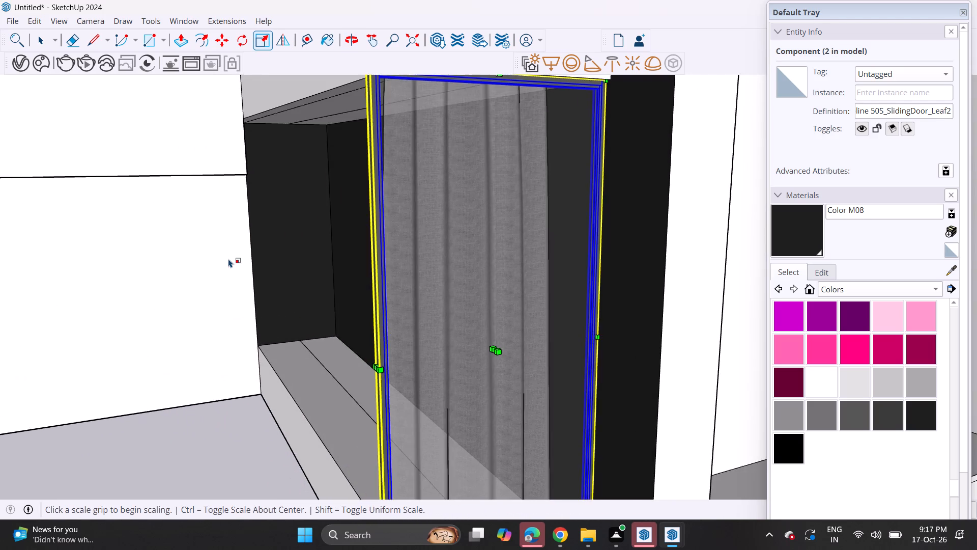
scroll(228, 256, down, 8)
click(183, 34)
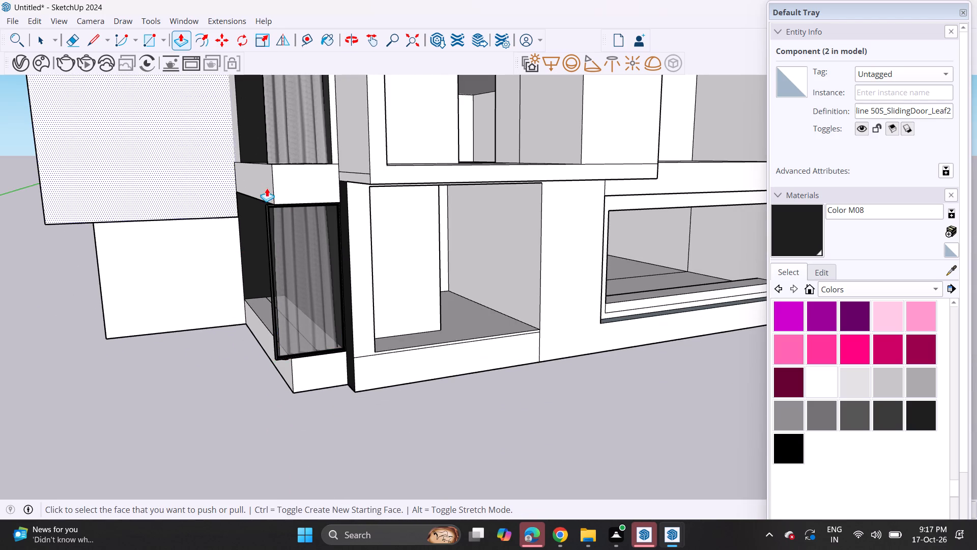
click(255, 329)
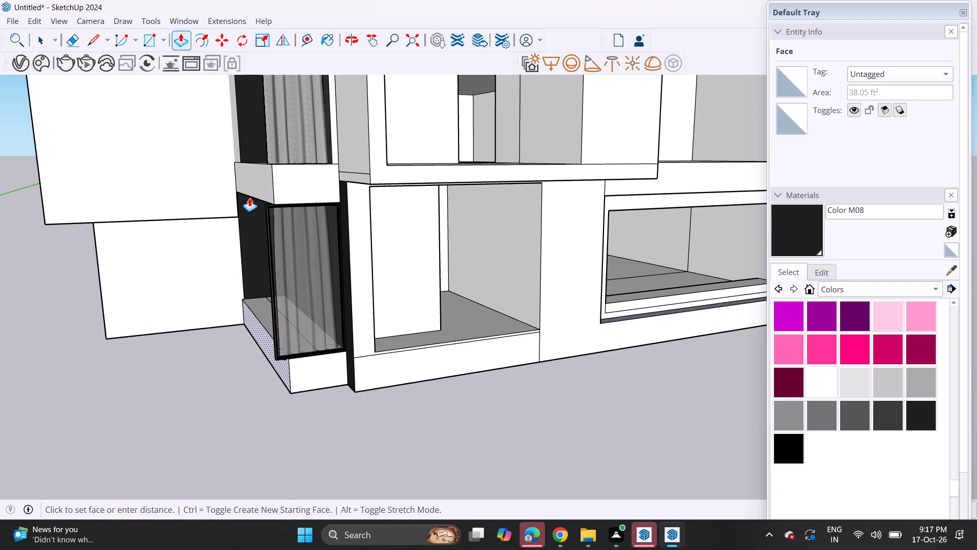
click(252, 191)
Scale the ground-floor door leaf's width from its outer side edge to the ledge's outer corner edge.
scroll(297, 342, up, 3)
middle_drag(295, 342, 233, 343)
scroll(269, 285, up, 3)
key(space)
click(232, 309)
middle_drag(232, 296, 330, 306)
click(257, 43)
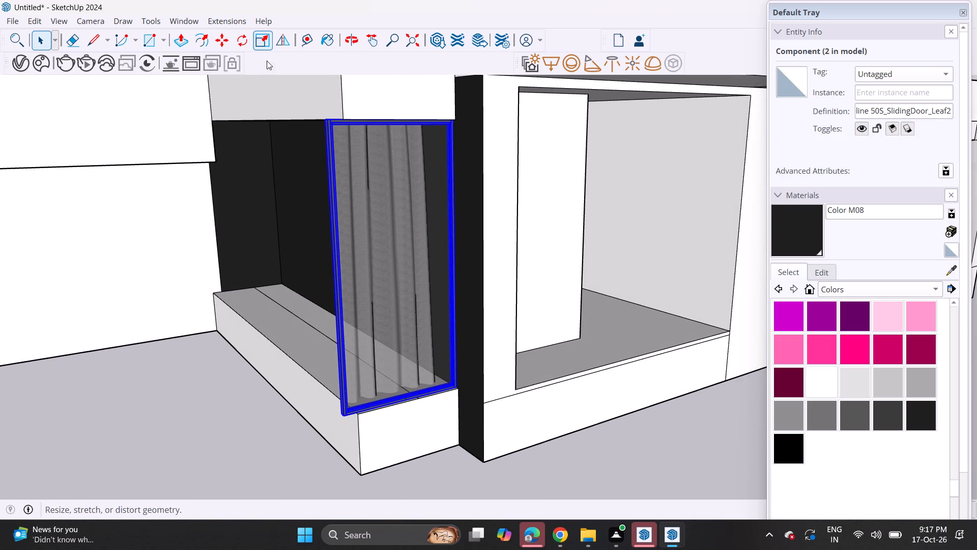
click(331, 275)
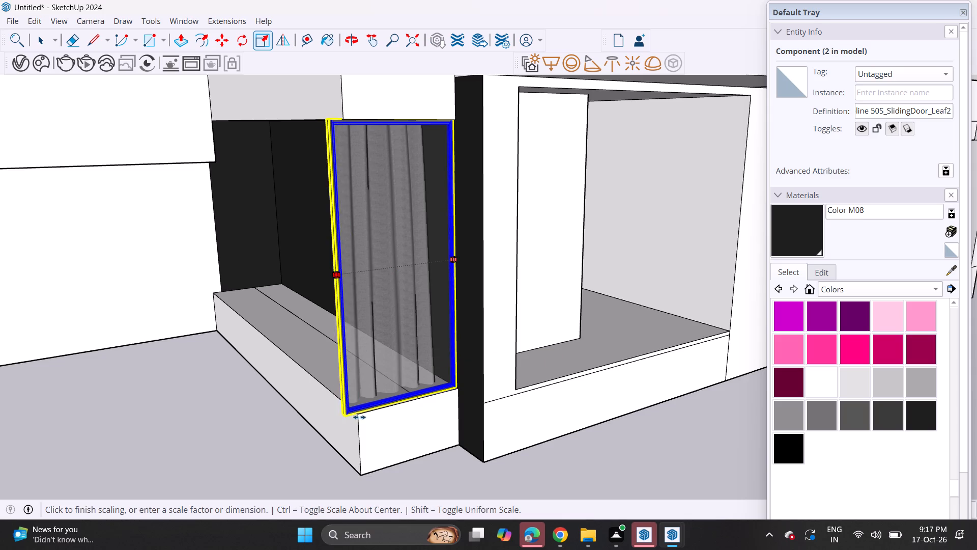
click(360, 436)
middle_drag(378, 367, 279, 345)
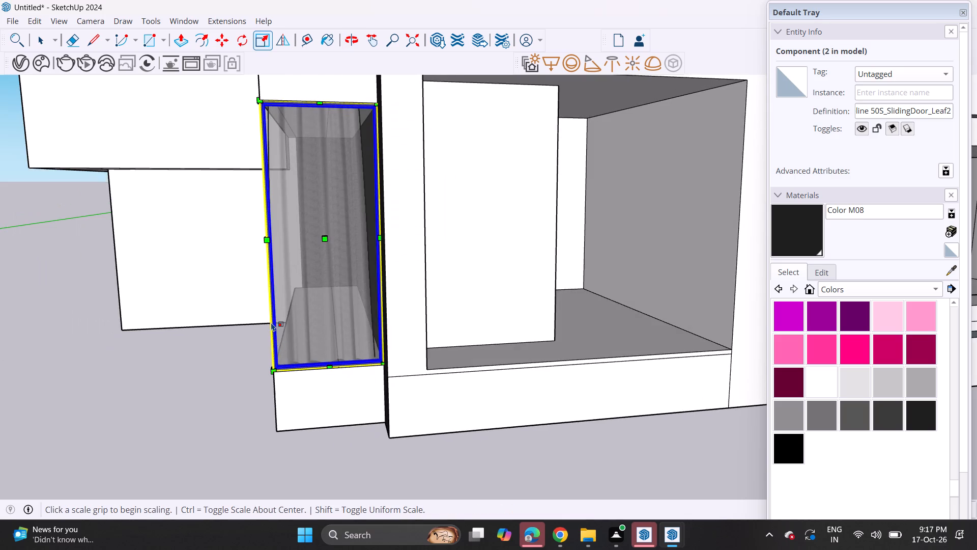
Copy the ground-floor door leaf by its top corner up to the upper-floor curtain opening, beneath the overhanging slab.
scroll(271, 322, down, 9)
scroll(286, 245, down, 4)
shift+middle_drag(276, 198, 366, 306)
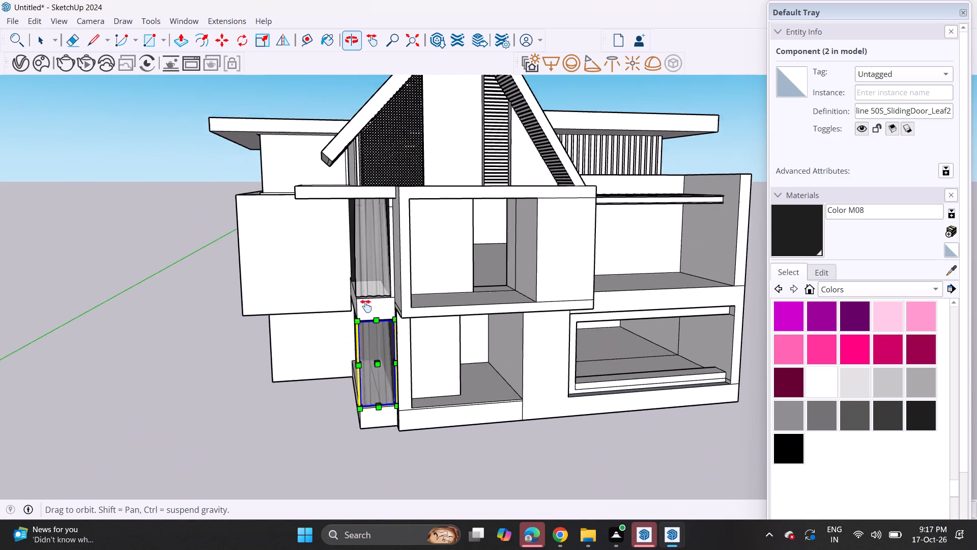
shift+middle_drag(366, 306, 370, 307)
key(space)
key(m)
click(403, 322)
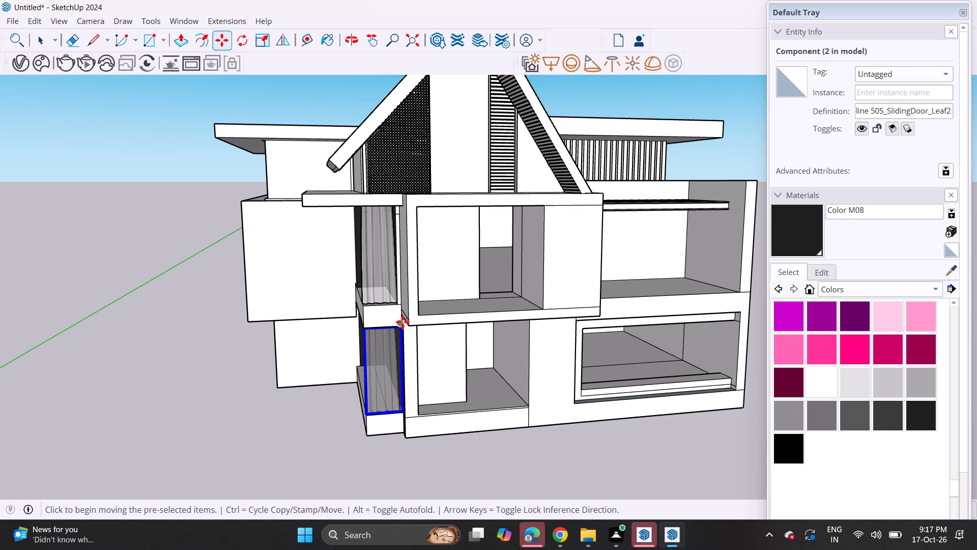
scroll(397, 222, up, 9)
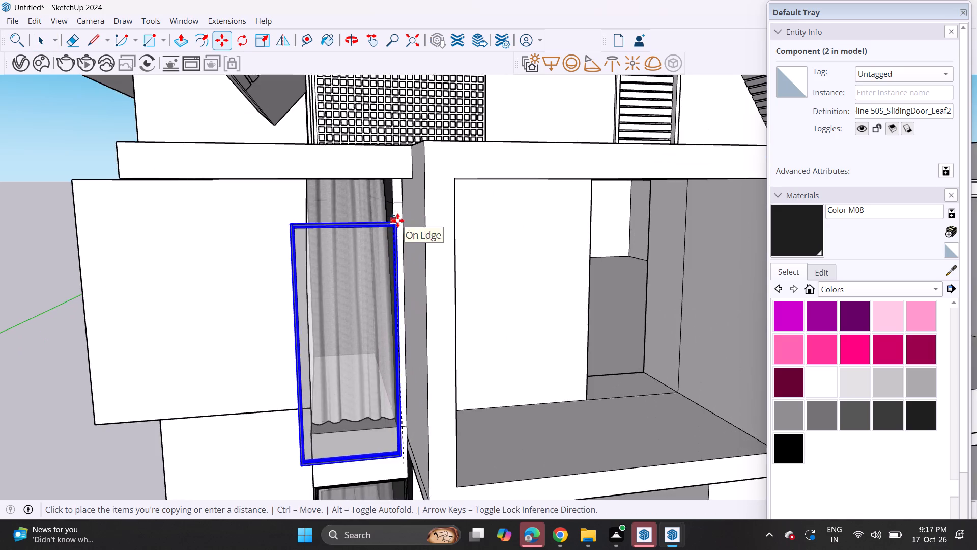
middle_drag(397, 220, 394, 197)
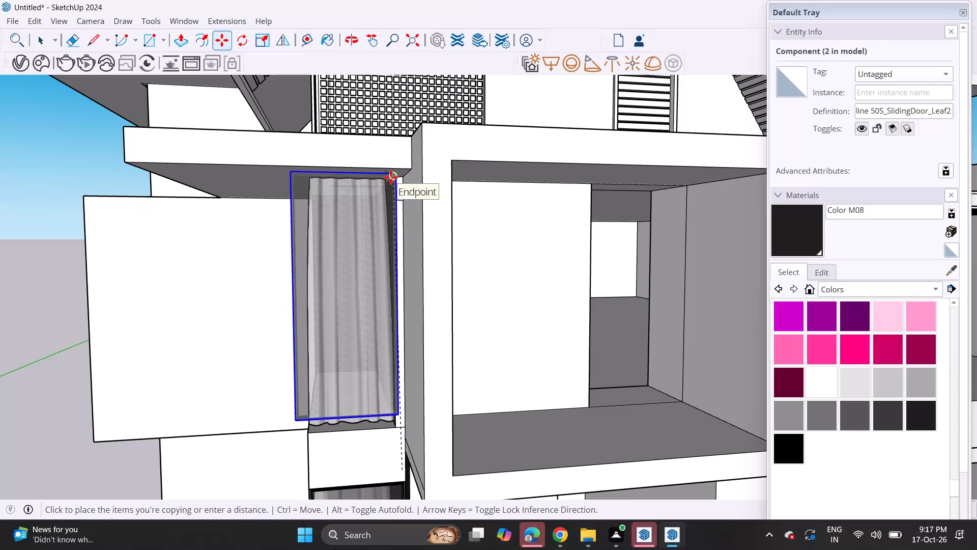
click(391, 177)
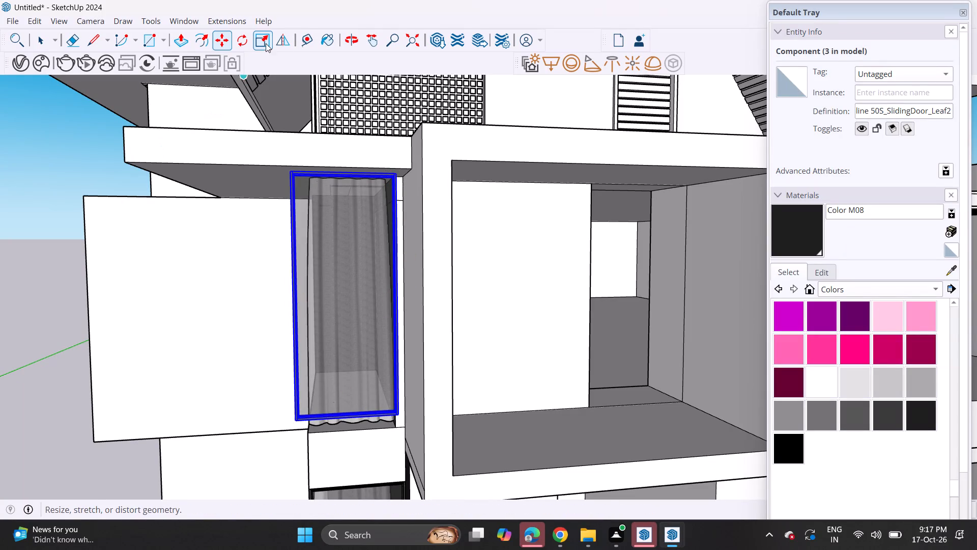
Scale the upper-floor door leaf's bottom edge down to the top of the upper-floor ledge.
click(266, 43)
middle_drag(328, 439, 473, 353)
scroll(434, 397, up, 4)
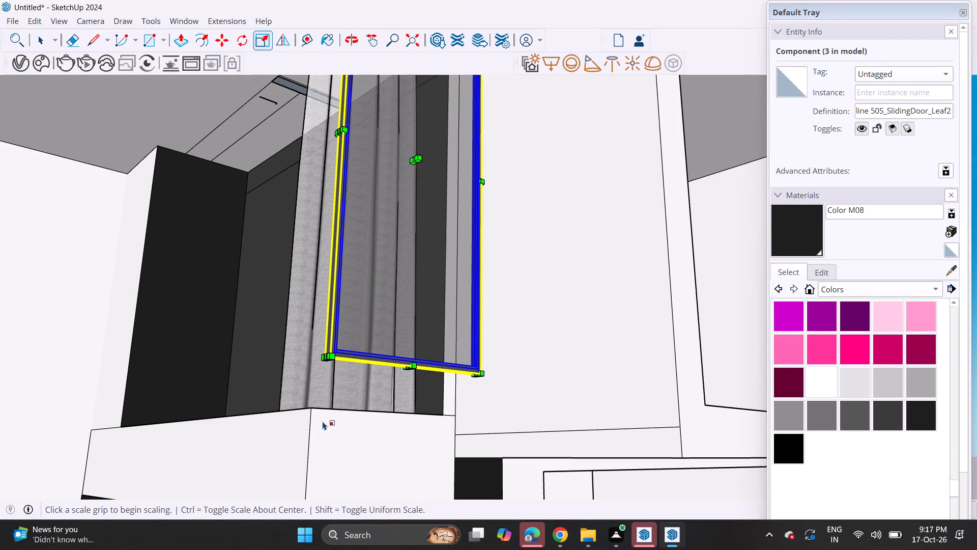
click(408, 368)
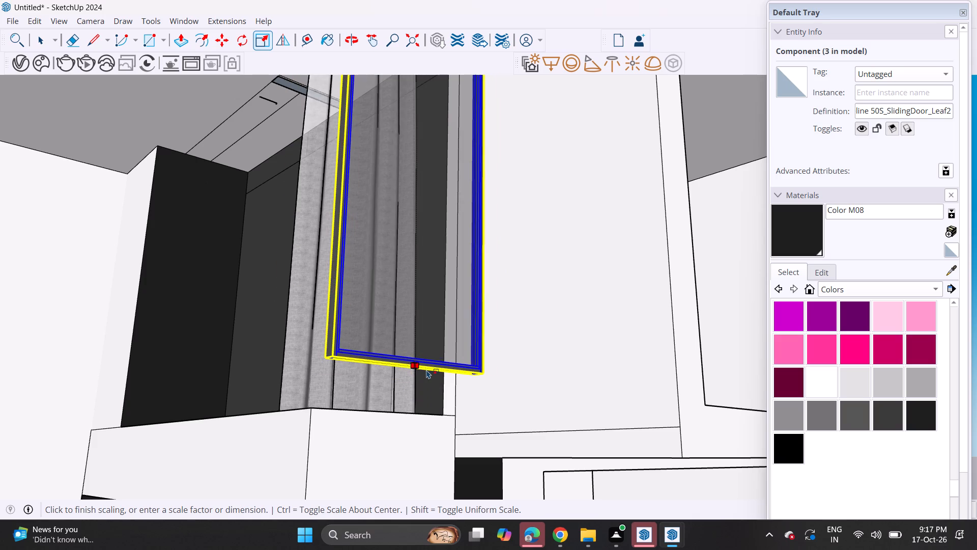
click(426, 370)
click(419, 368)
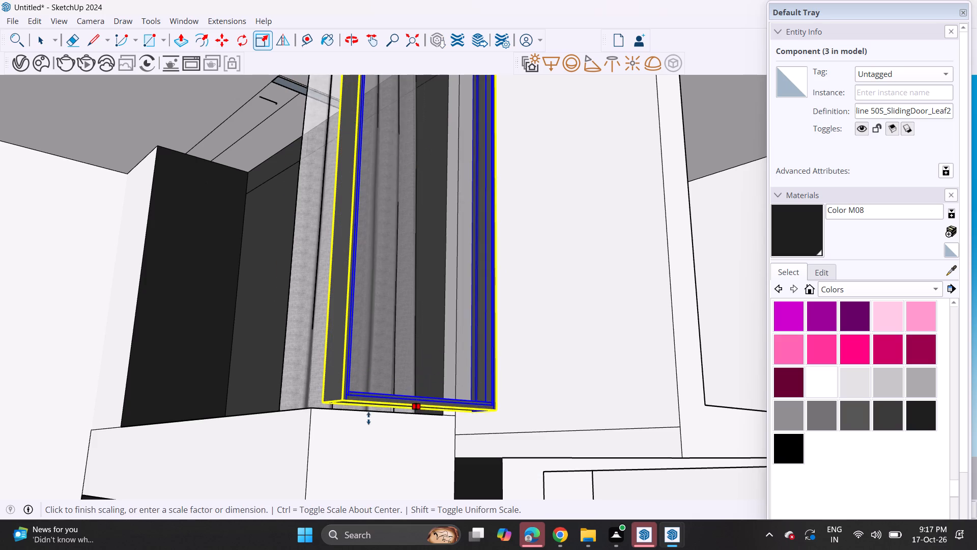
click(310, 407)
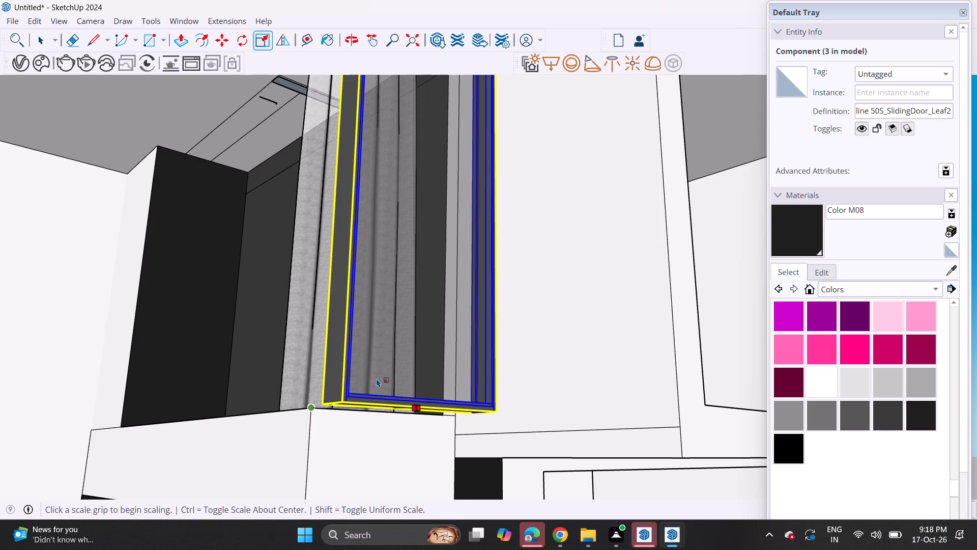
middle_drag(390, 356, 328, 418)
scroll(279, 313, down, 11)
middle_drag(302, 304, 283, 334)
Move the upper-floor door leaf by its bottom corner to line up with the upper ledge's outer corner.
click(218, 38)
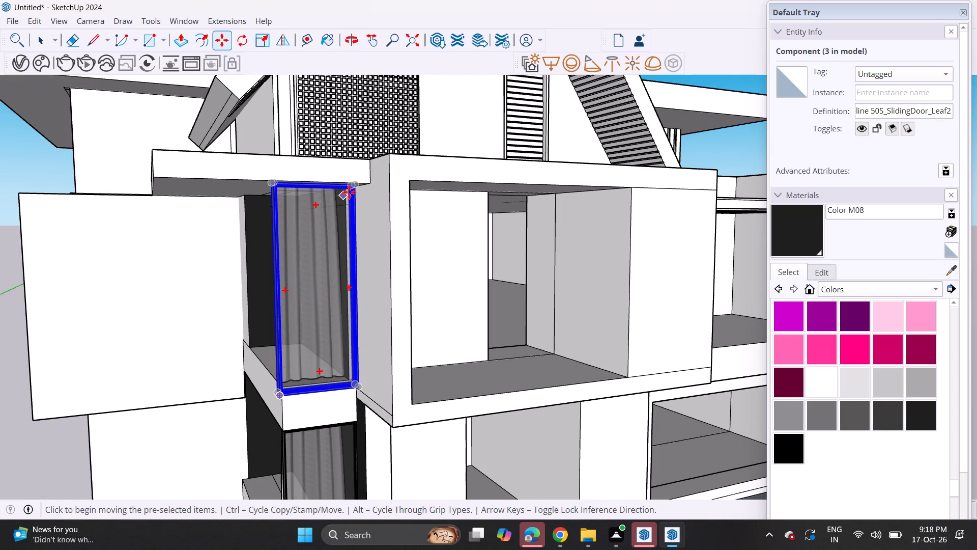
click(359, 186)
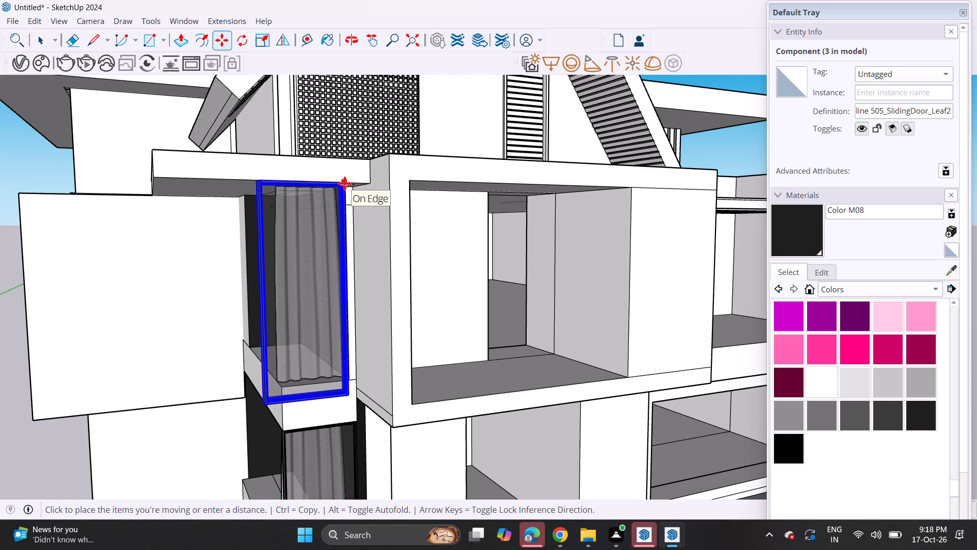
key(Escape)
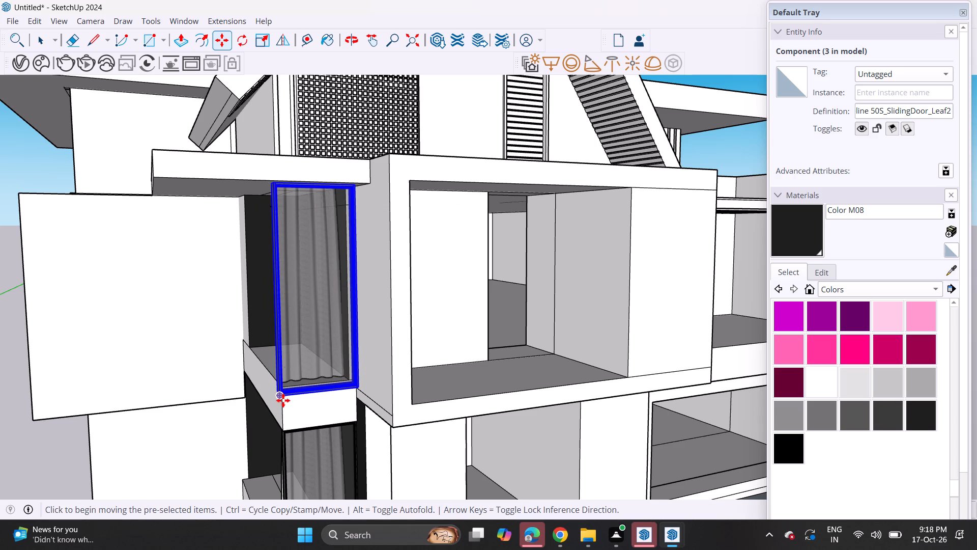
click(283, 400)
middle_drag(273, 380, 448, 375)
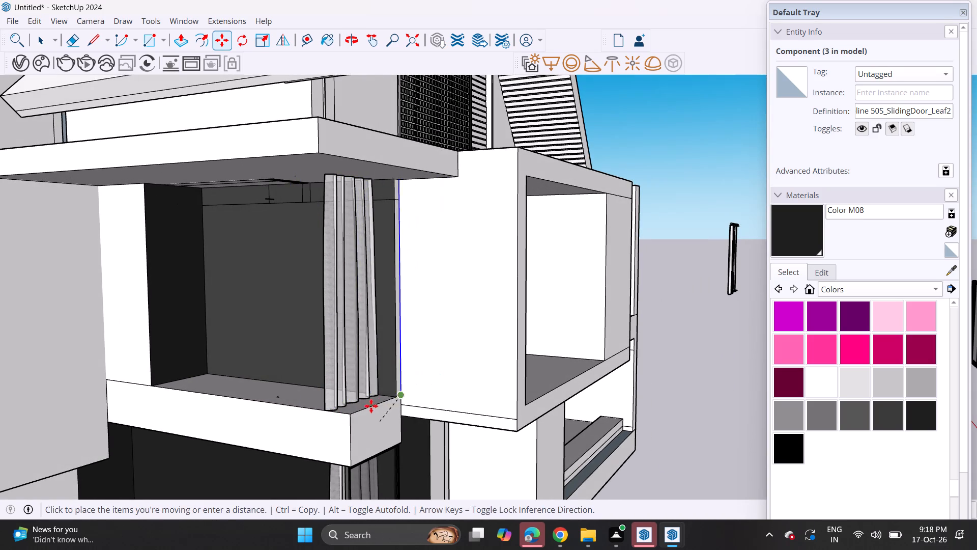
click(350, 421)
Examine the stacked curtain openings with their fitted door leaves from the front and side of the house.
middle_drag(423, 379, 96, 351)
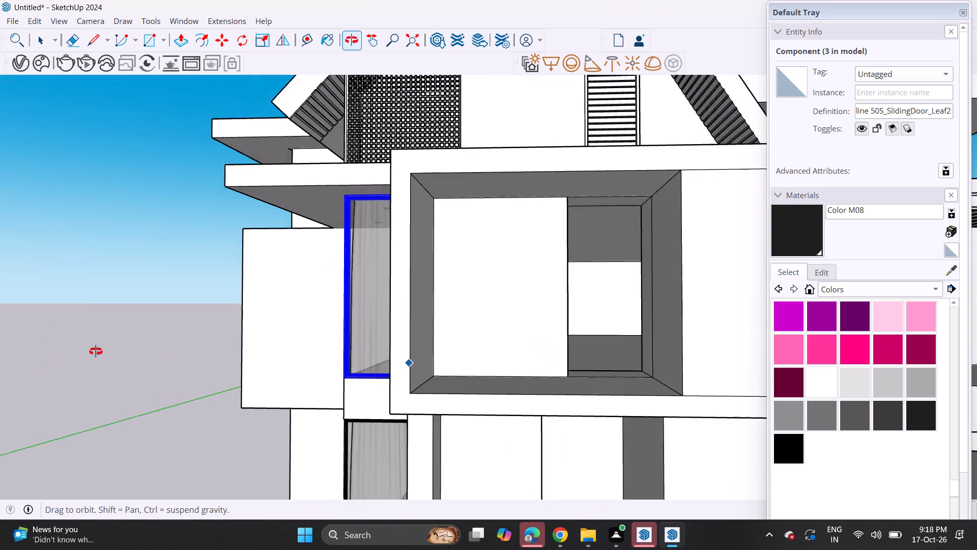
middle_drag(96, 351, 110, 371)
key(space)
click(112, 362)
scroll(143, 358, down, 4)
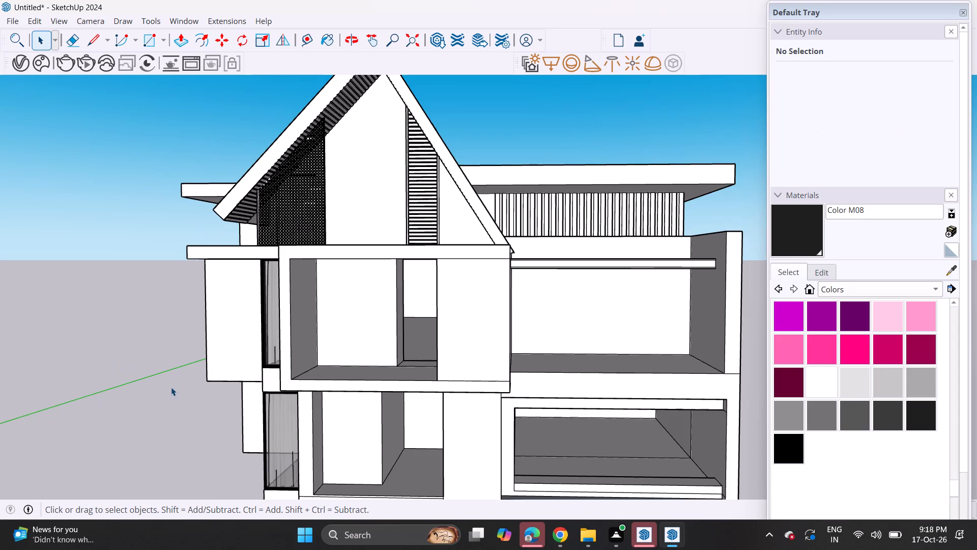
middle_drag(171, 387, 183, 368)
scroll(183, 368, down, 4)
middle_drag(197, 407, 210, 387)
scroll(210, 387, down, 1)
shift+middle_drag(210, 387, 239, 375)
middle_drag(224, 402, 264, 398)
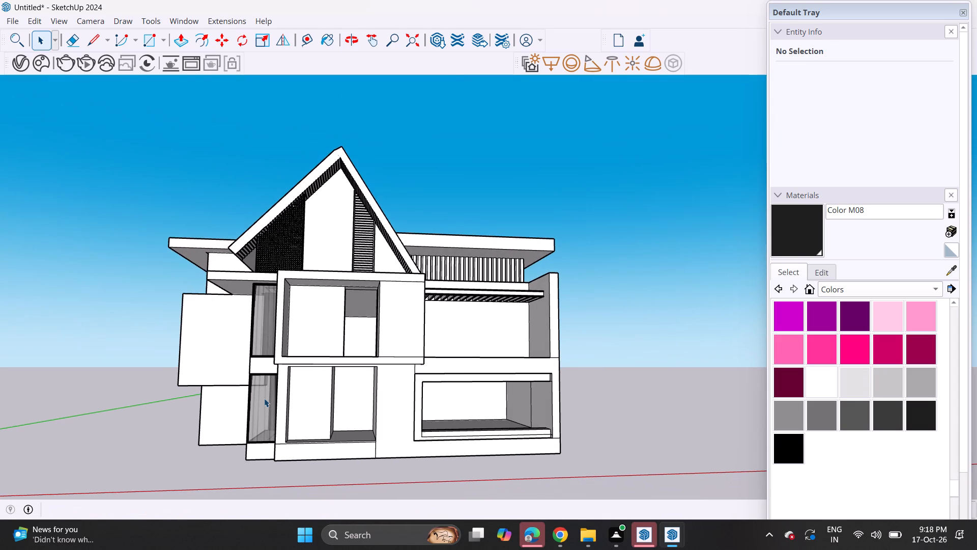
middle_drag(210, 360, 476, 392)
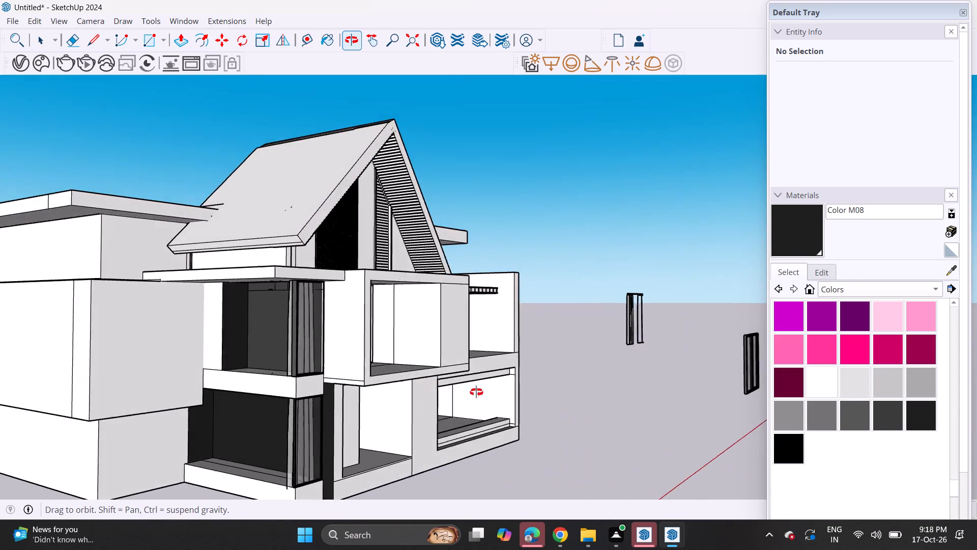
middle_drag(476, 392, 343, 399)
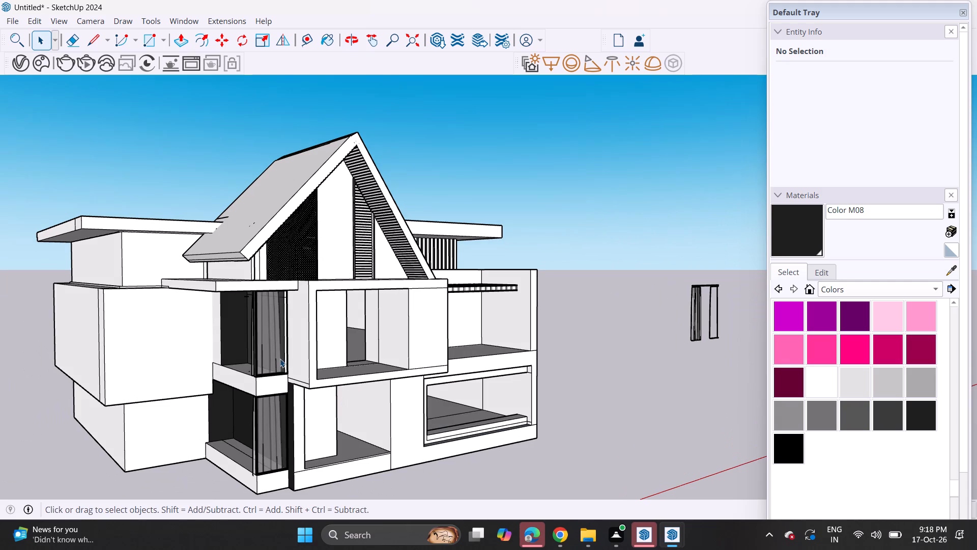
Copy the upper-floor door leaf by its bottom corner along the red axis to the open side of the upper ledge.
scroll(282, 368, up, 4)
click(263, 366)
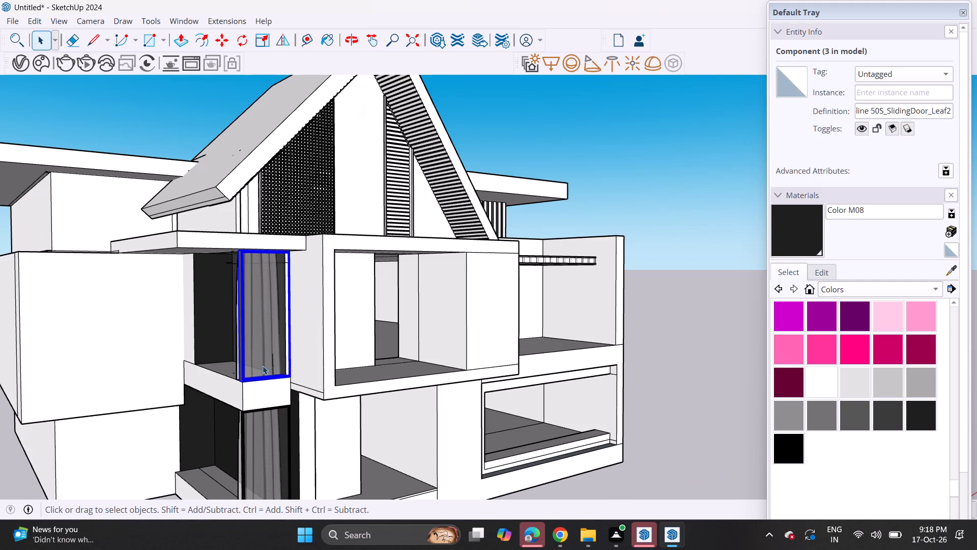
key(m)
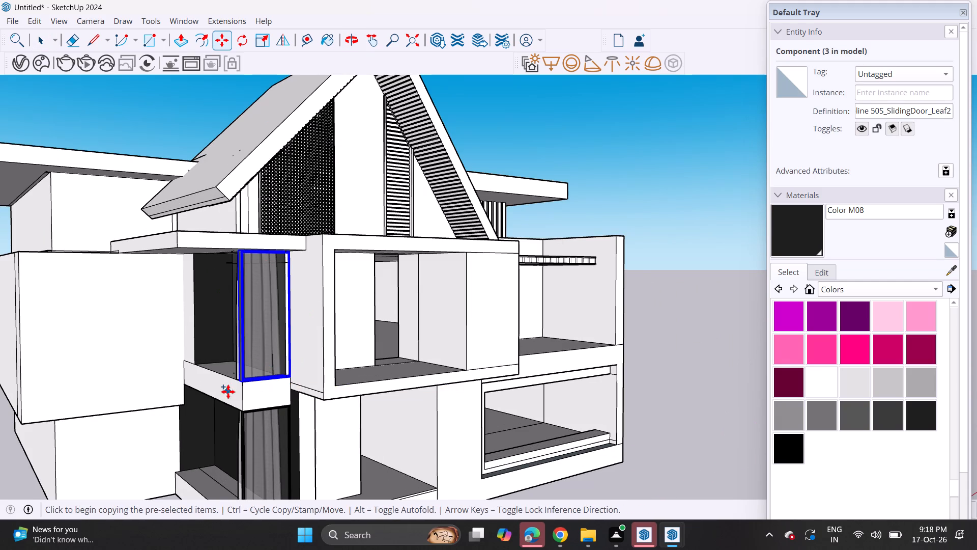
middle_drag(228, 392, 257, 405)
ctrl+click(320, 389)
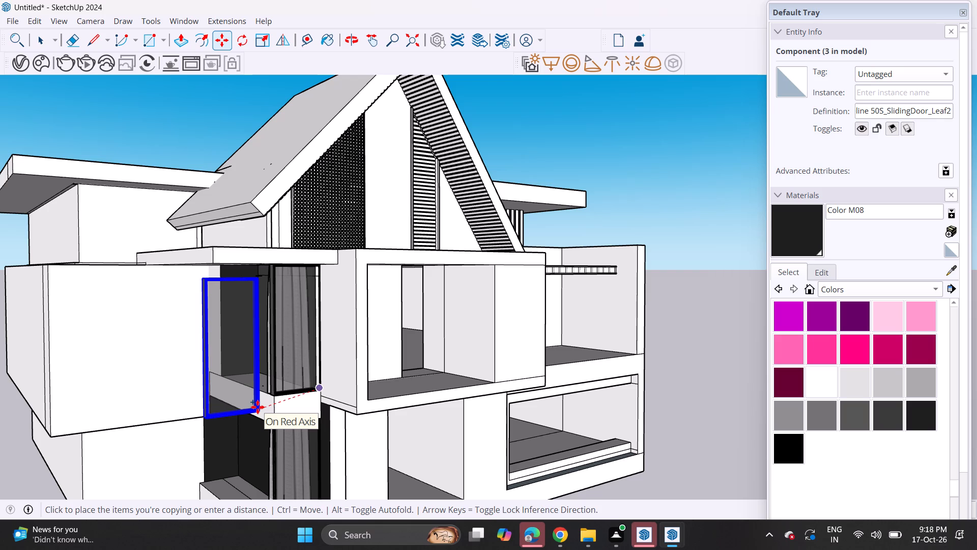
middle_drag(244, 393, 343, 408)
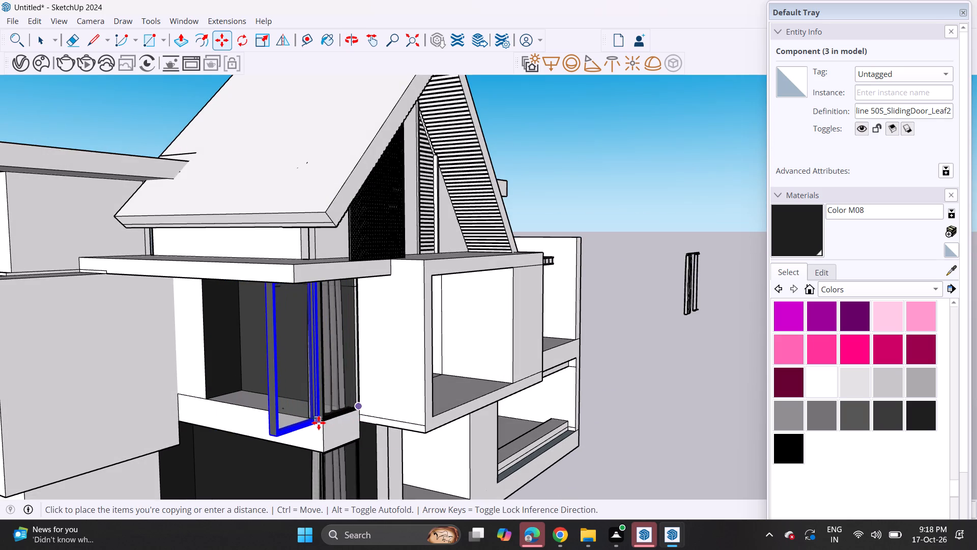
click(316, 423)
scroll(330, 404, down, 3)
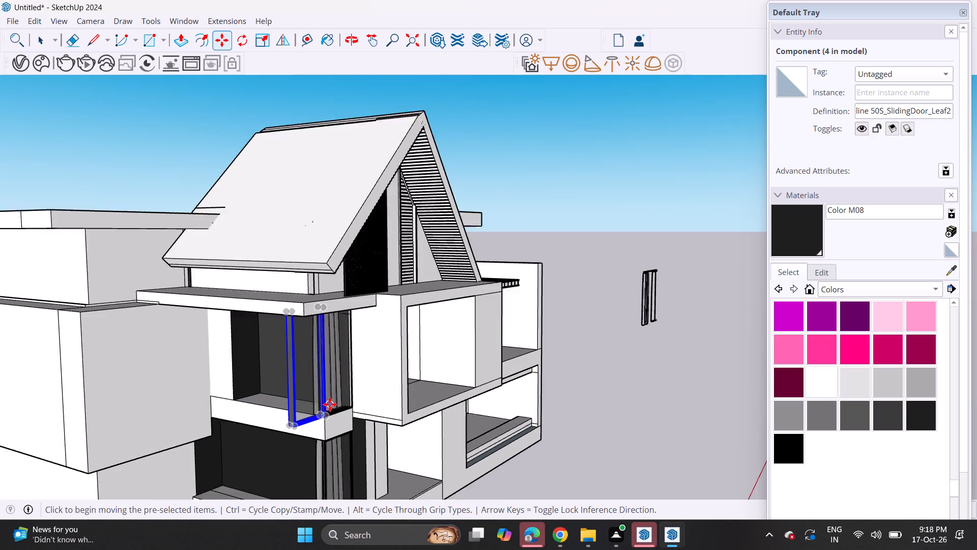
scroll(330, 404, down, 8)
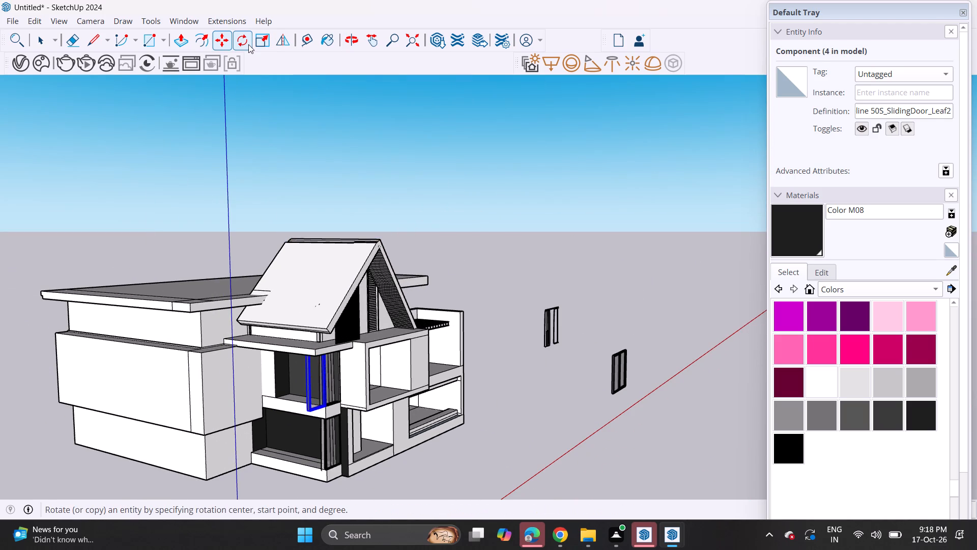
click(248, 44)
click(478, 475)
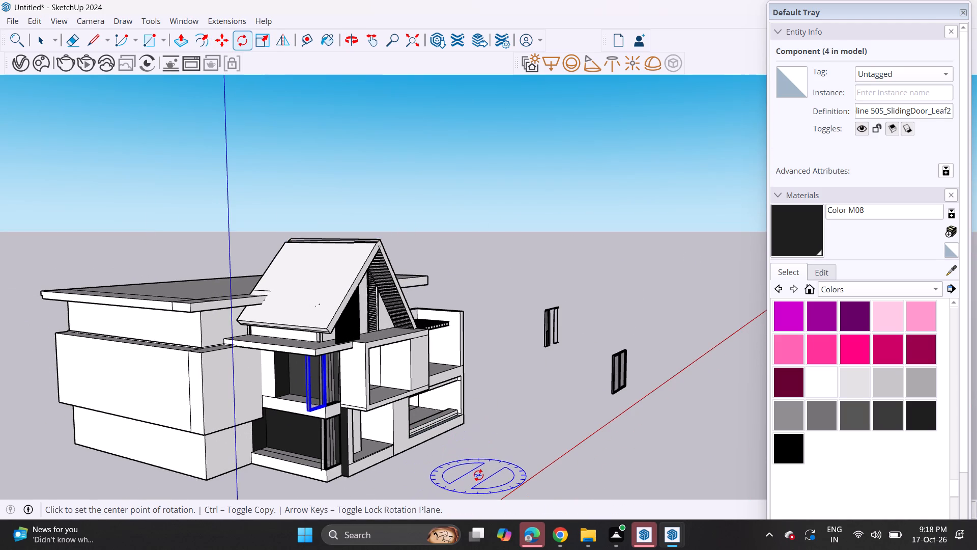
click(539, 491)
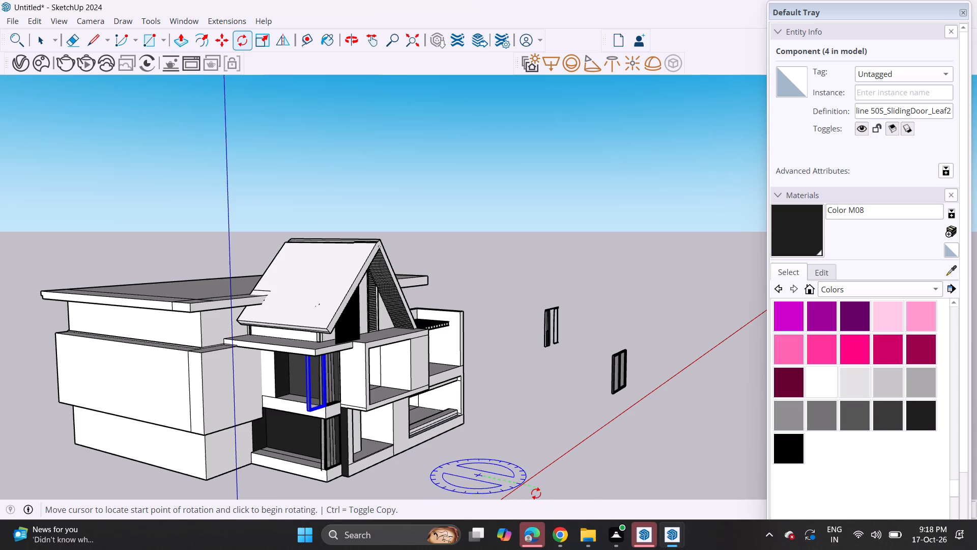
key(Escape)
Move the copied upper-floor door leaf out of the house onto the open ground beside the red axis.
scroll(500, 497, down, 4)
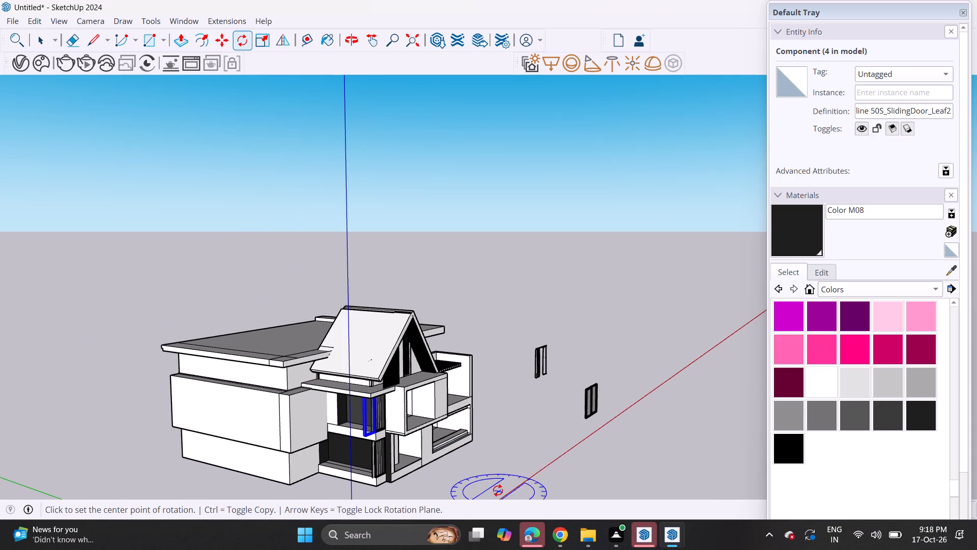
middle_drag(487, 463, 387, 152)
middle_drag(377, 119, 396, 264)
key(comma)
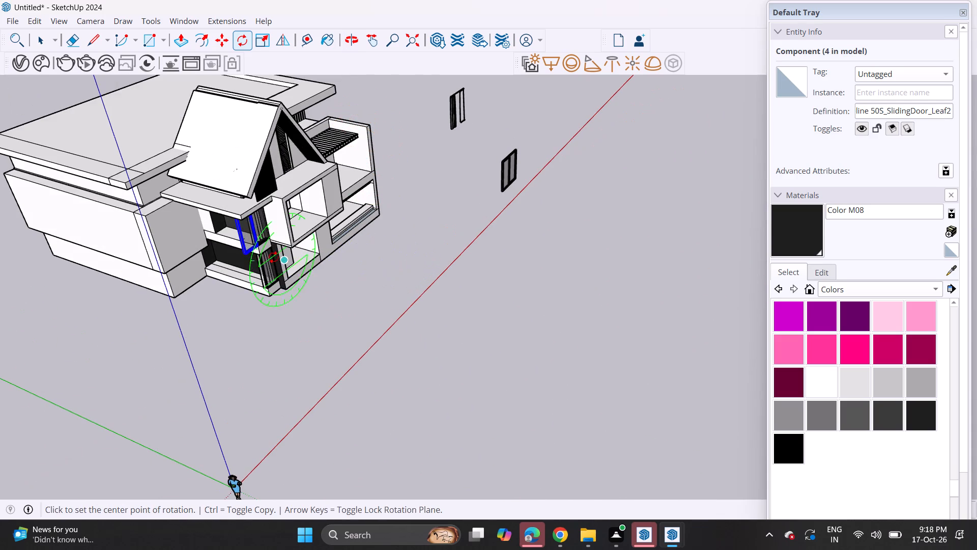
key(m)
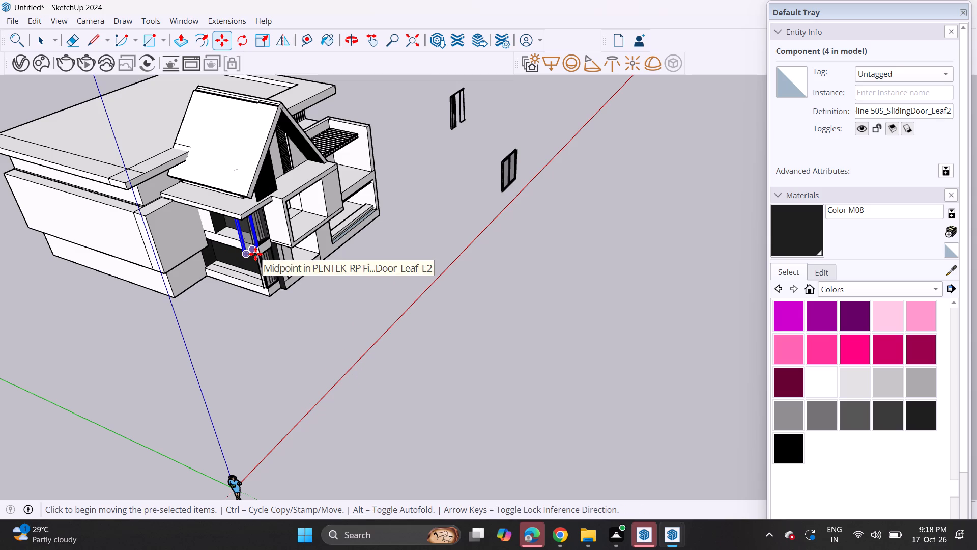
click(255, 254)
click(422, 382)
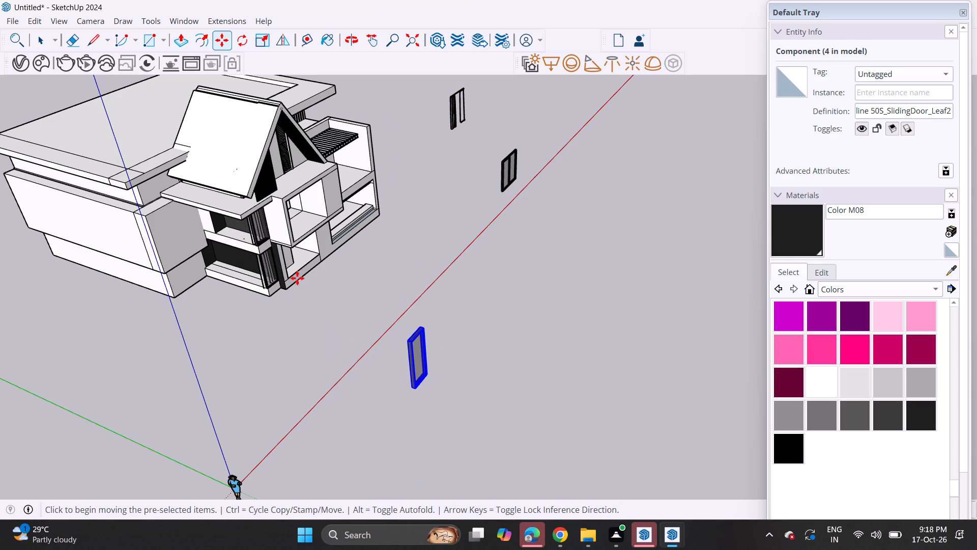
Rotate the moved door leaf 90 degrees in the ground plane, from the green axis direction to the red axis.
click(245, 41)
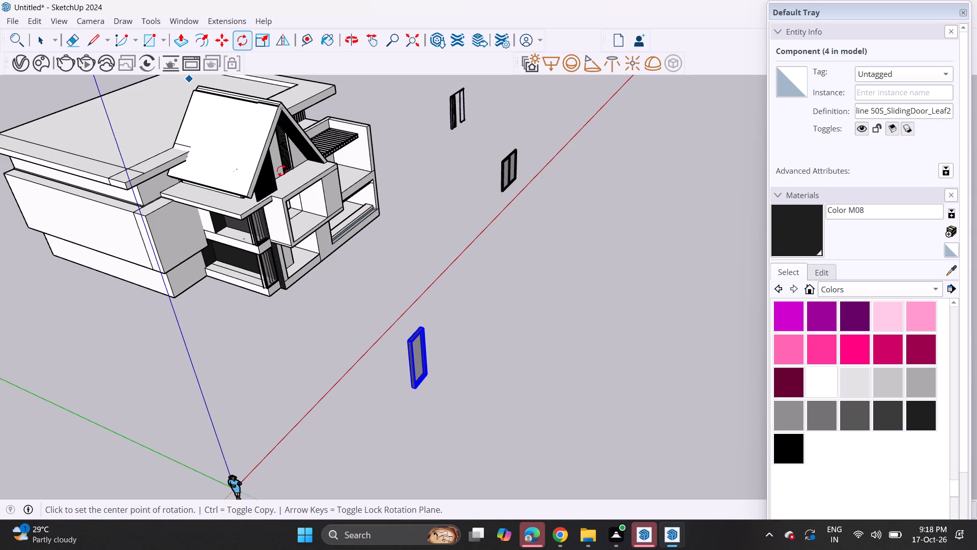
click(480, 370)
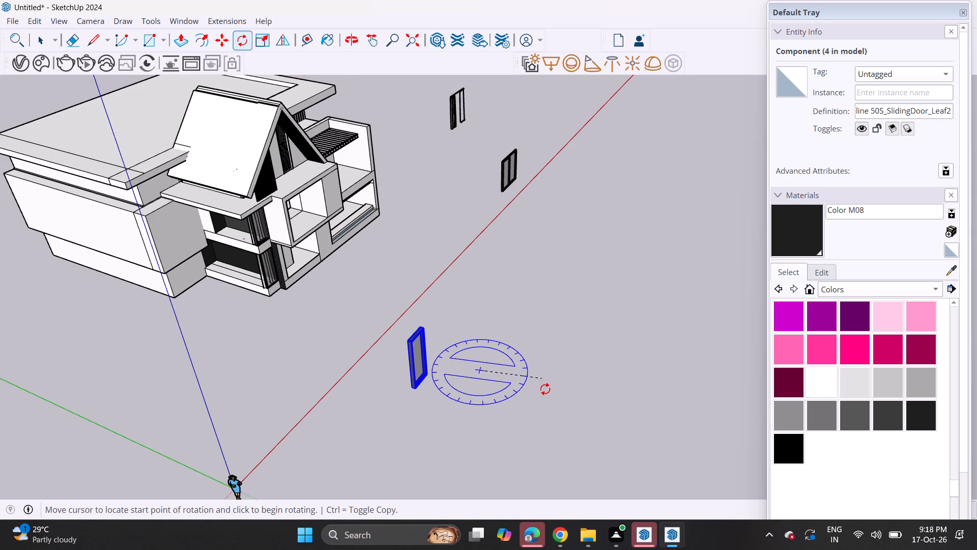
click(547, 391)
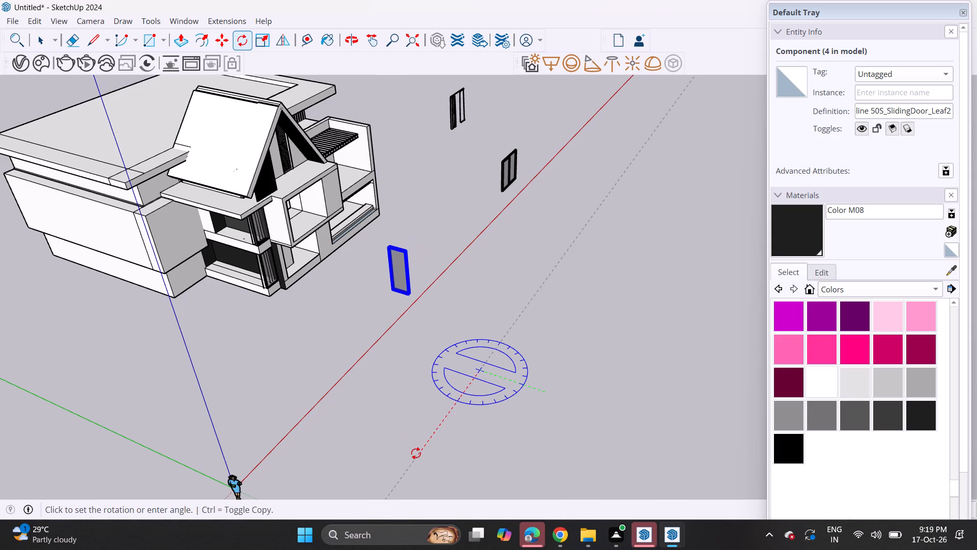
scroll(368, 291, up, 2)
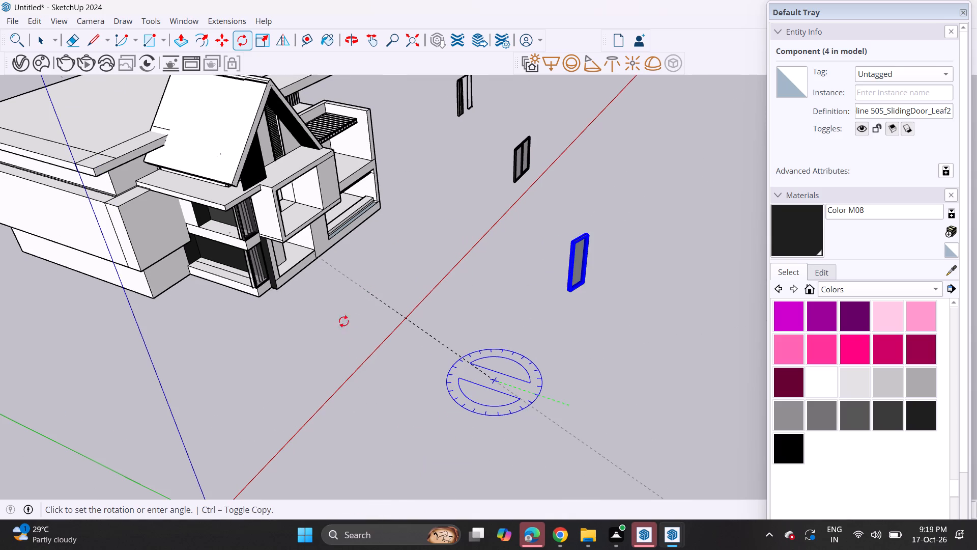
click(436, 465)
Move the rotated door leaf by its bottom corner onto the wide side of the upper-floor ledge, beside the curtain.
click(216, 39)
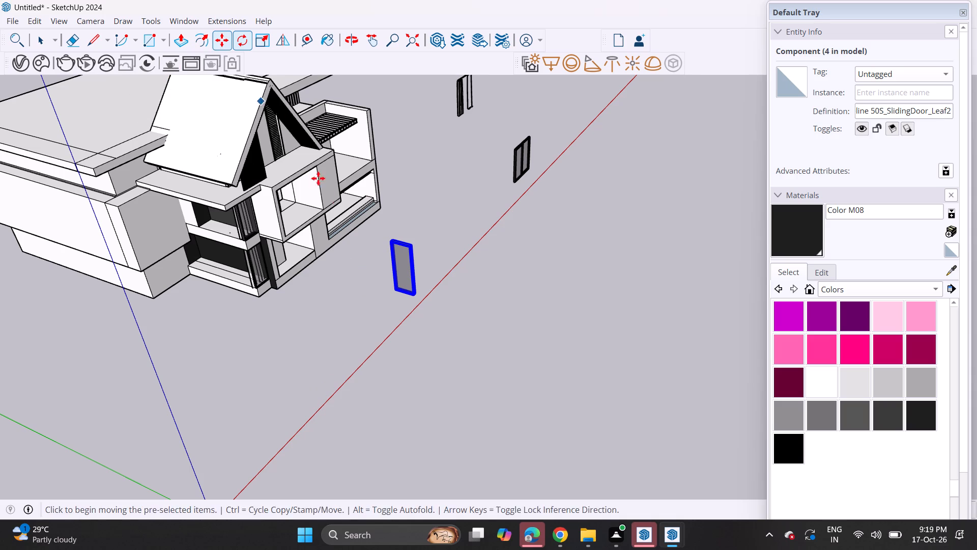
click(419, 302)
scroll(239, 253, up, 3)
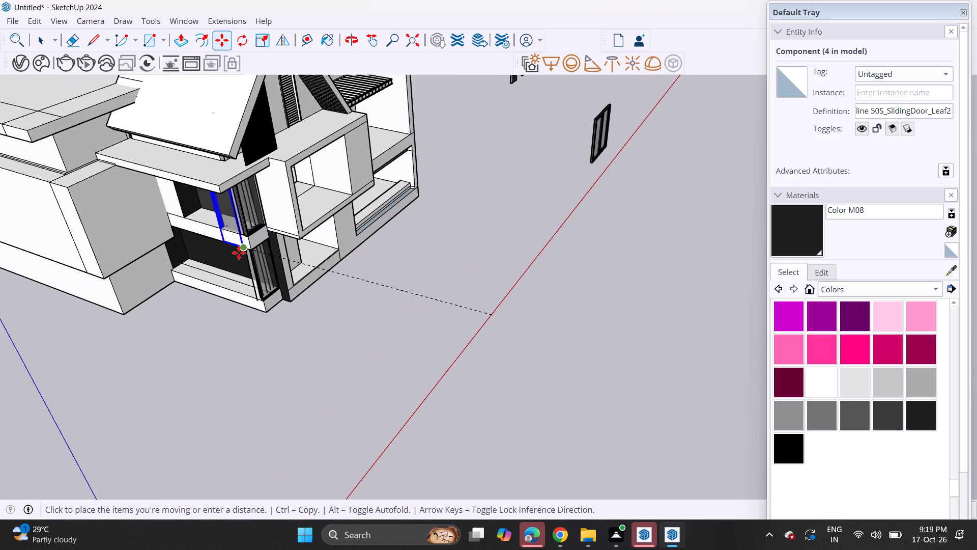
scroll(232, 238, up, 5)
middle_drag(231, 234, 295, 117)
scroll(244, 172, up, 4)
scroll(214, 240, up, 4)
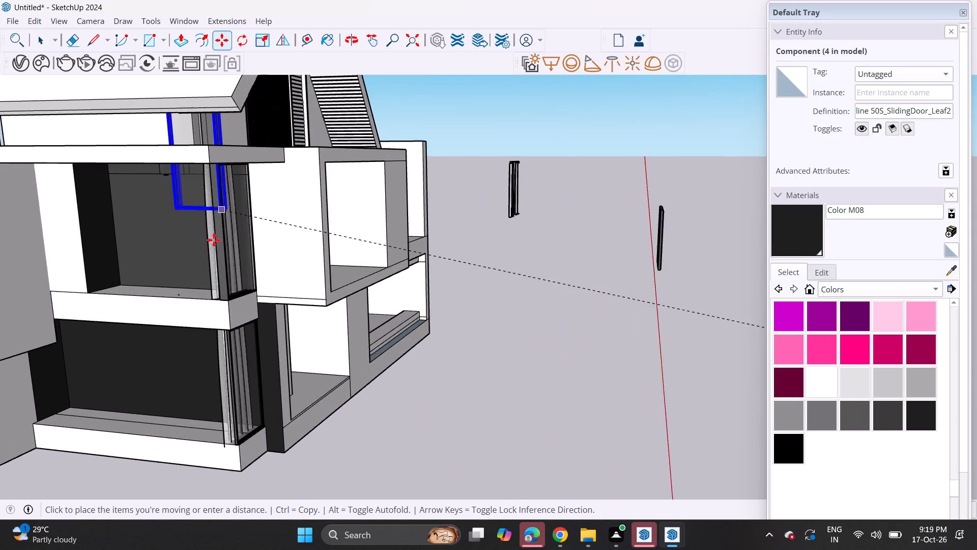
middle_drag(211, 261, 360, 299)
shift+scroll(219, 264, up, 1)
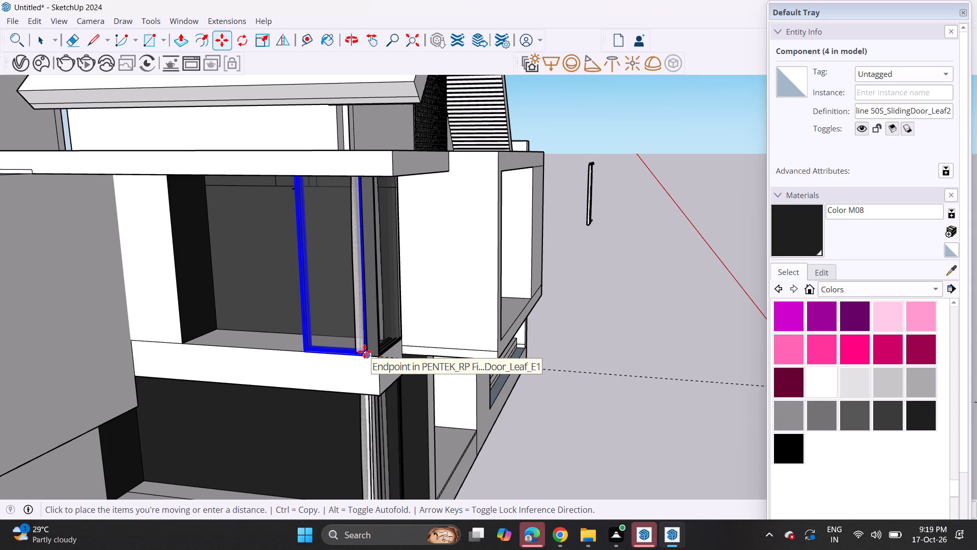
click(364, 351)
Copy the rotated door leaf twice, edge to edge along the upper ledge, to fill the wide opening with three leaves.
middle_drag(326, 187, 343, 146)
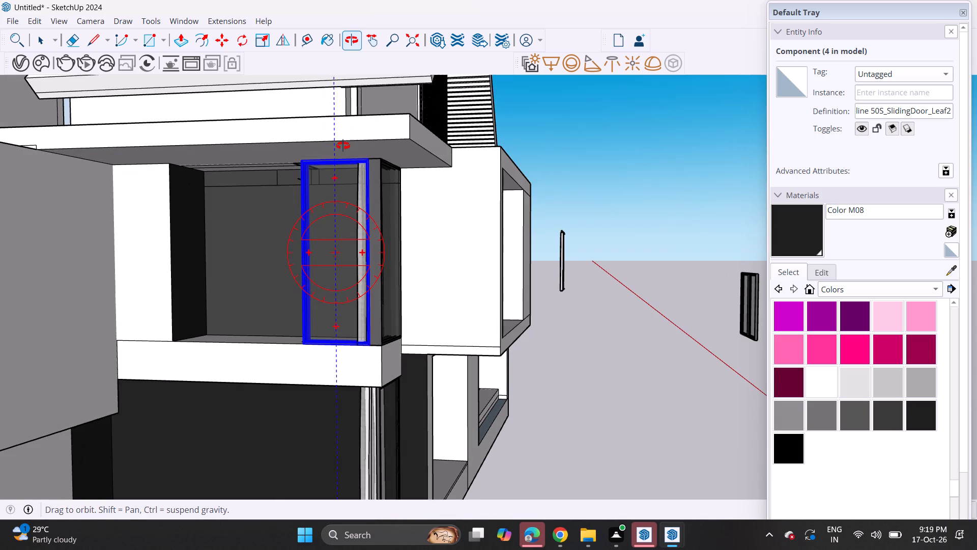
middle_drag(343, 146, 402, 202)
scroll(382, 365, up, 5)
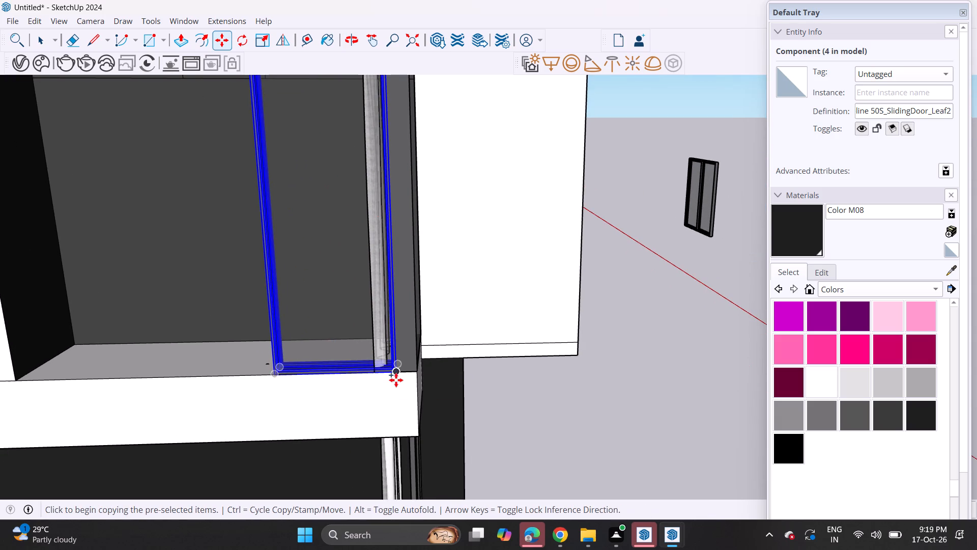
click(397, 379)
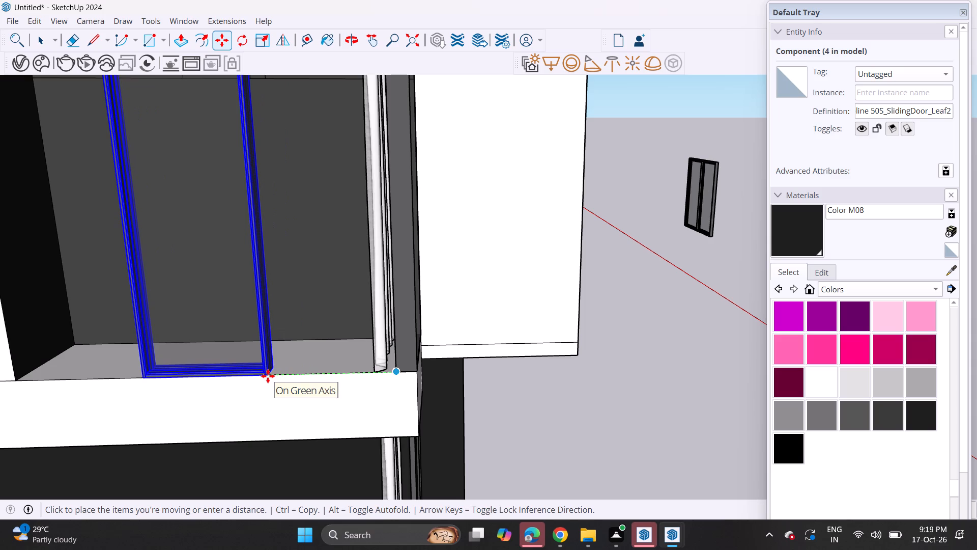
key(Escape)
click(397, 373)
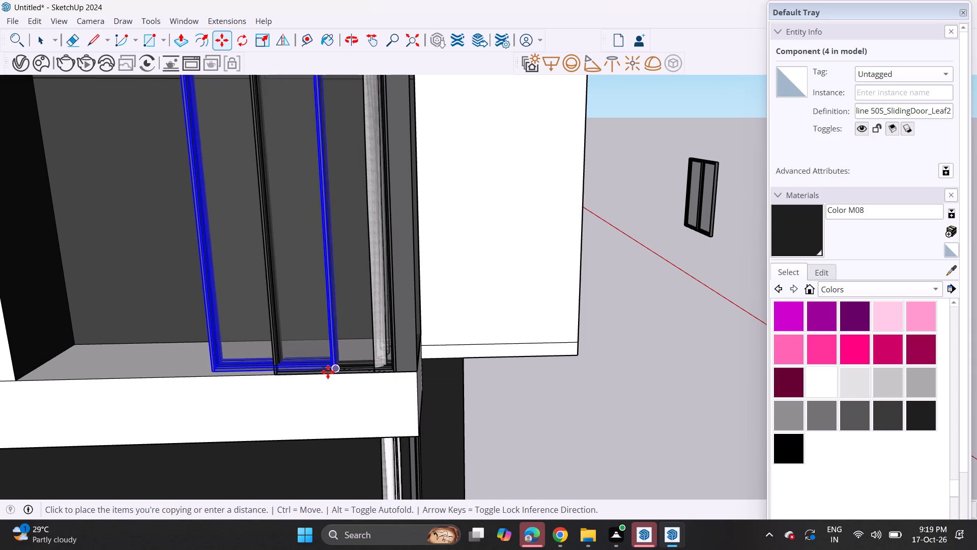
click(273, 375)
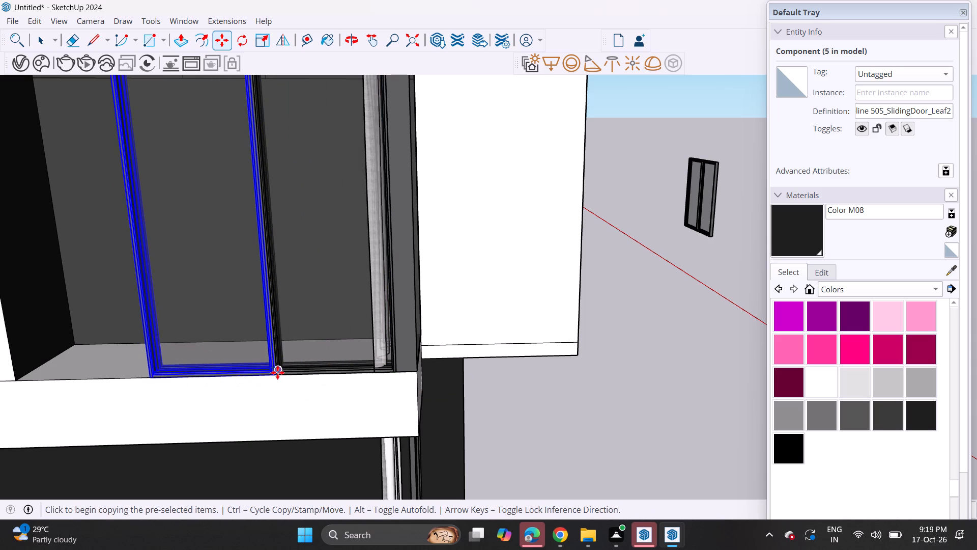
click(277, 372)
key(Escape)
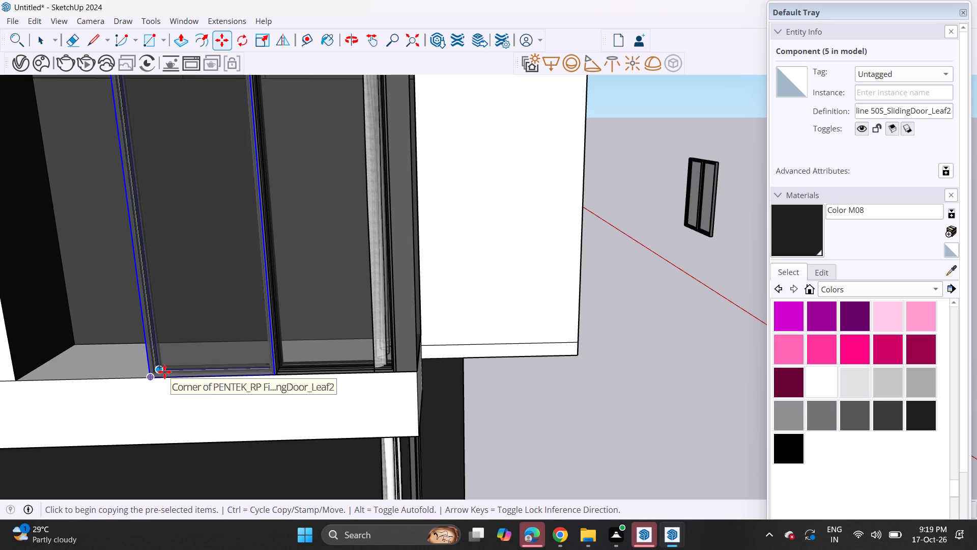
click(280, 377)
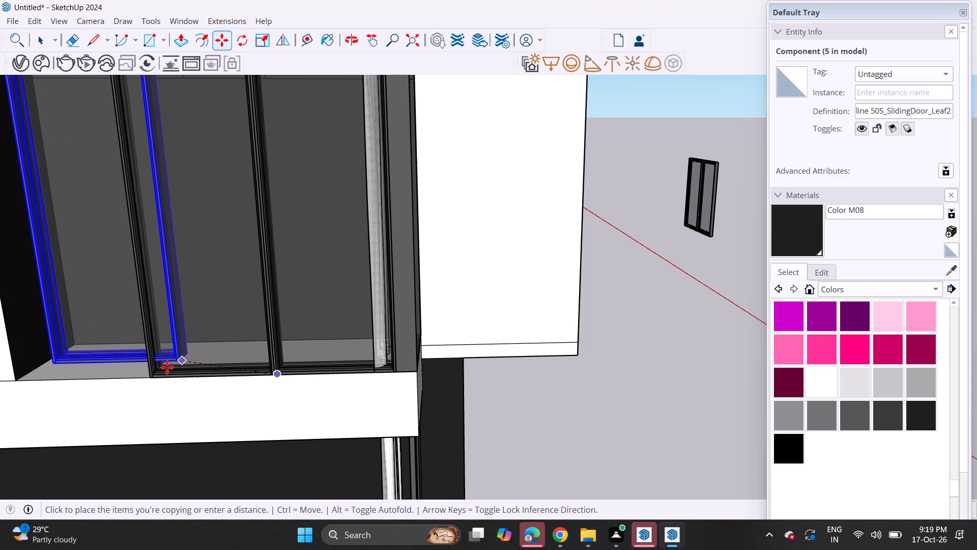
click(147, 377)
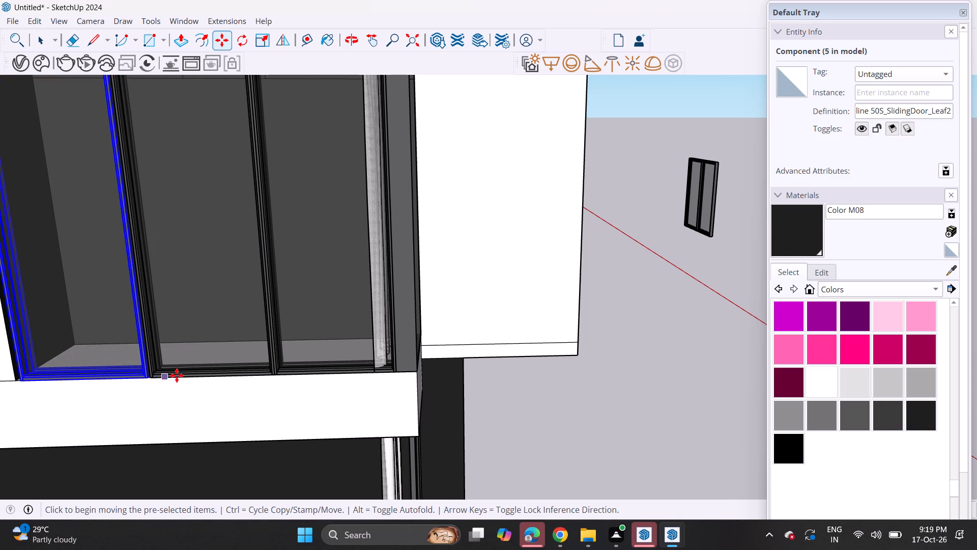
Select the three upper-floor door leaves and copy them by their bottom corner down to the ground-floor ledge.
key(space)
scroll(174, 346, down, 8)
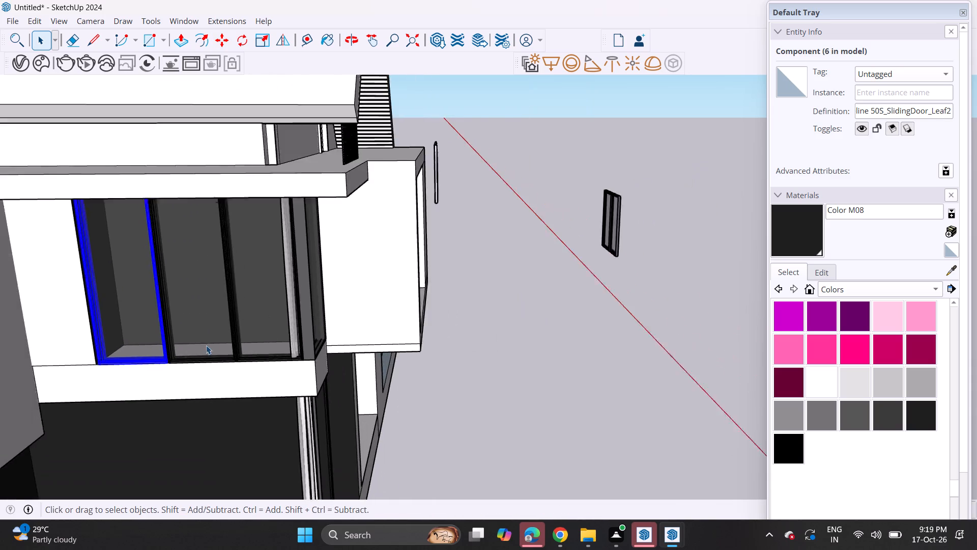
scroll(209, 350, down, 3)
middle_drag(273, 337, 279, 320)
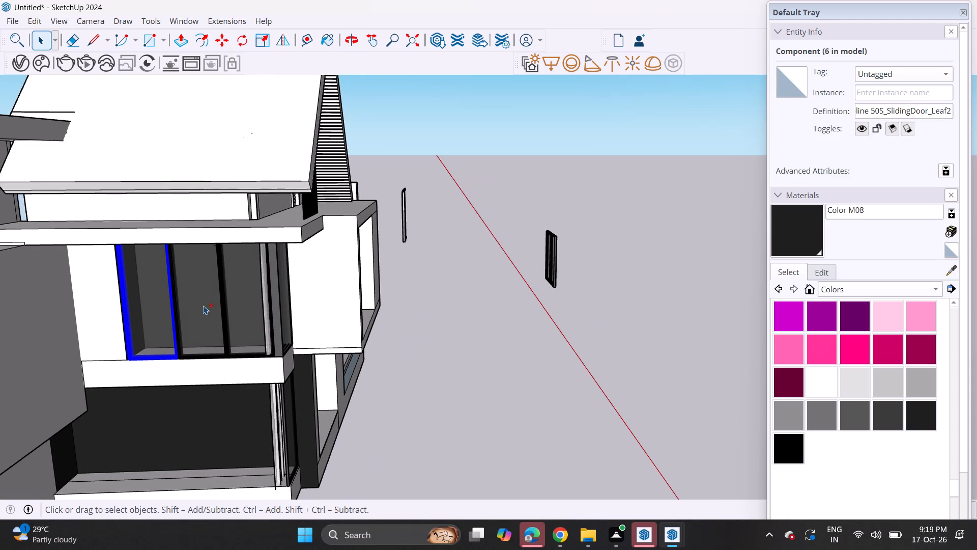
ctrl+double_click(213, 322)
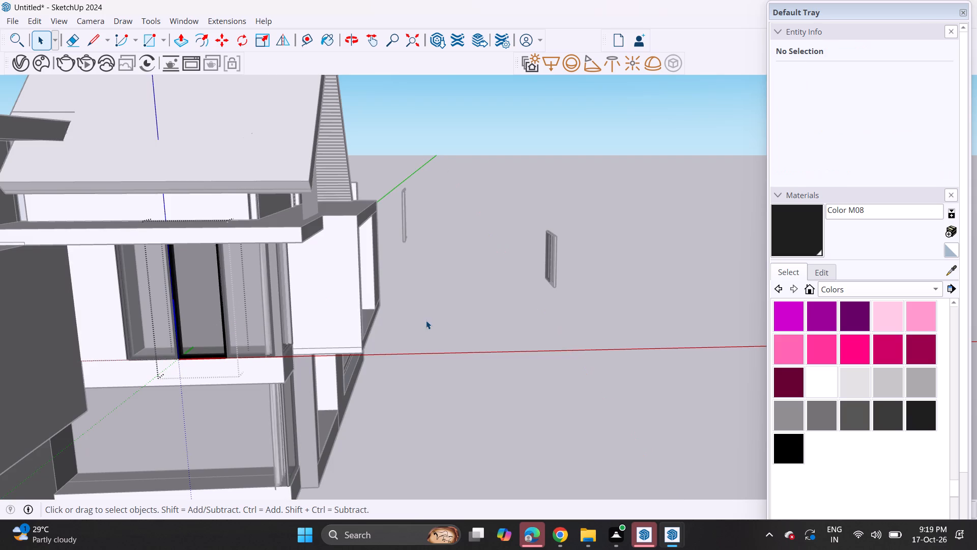
click(426, 320)
ctrl+click(173, 319)
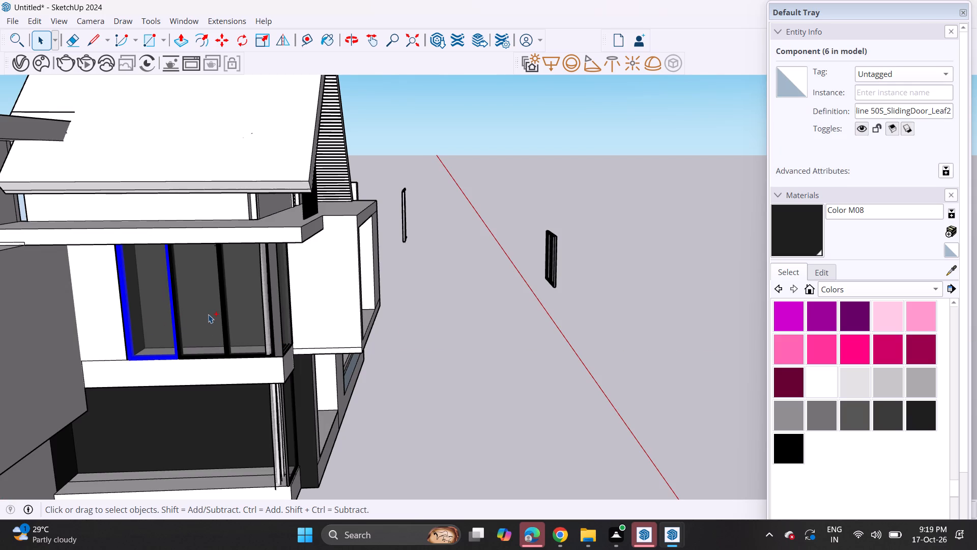
ctrl+click(246, 316)
ctrl+click(211, 324)
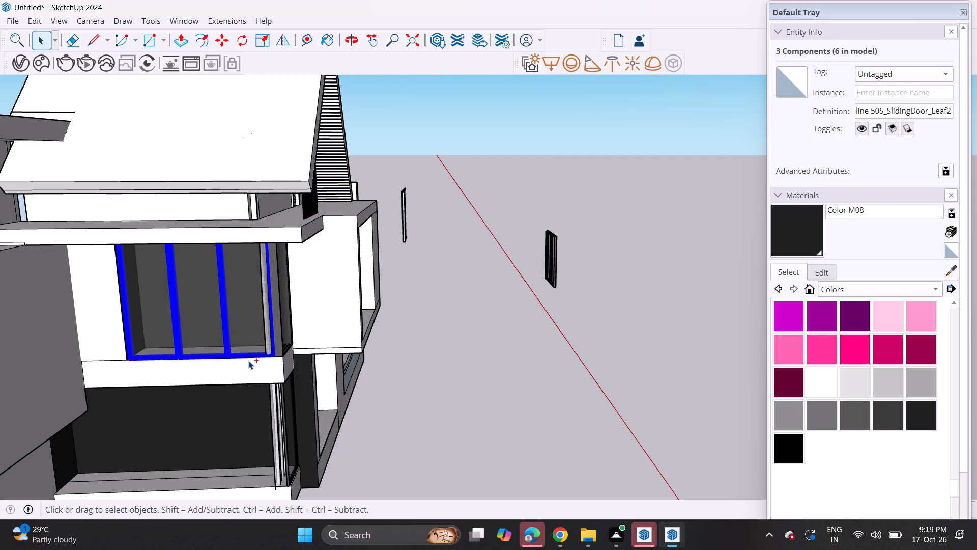
scroll(248, 361, up, 3)
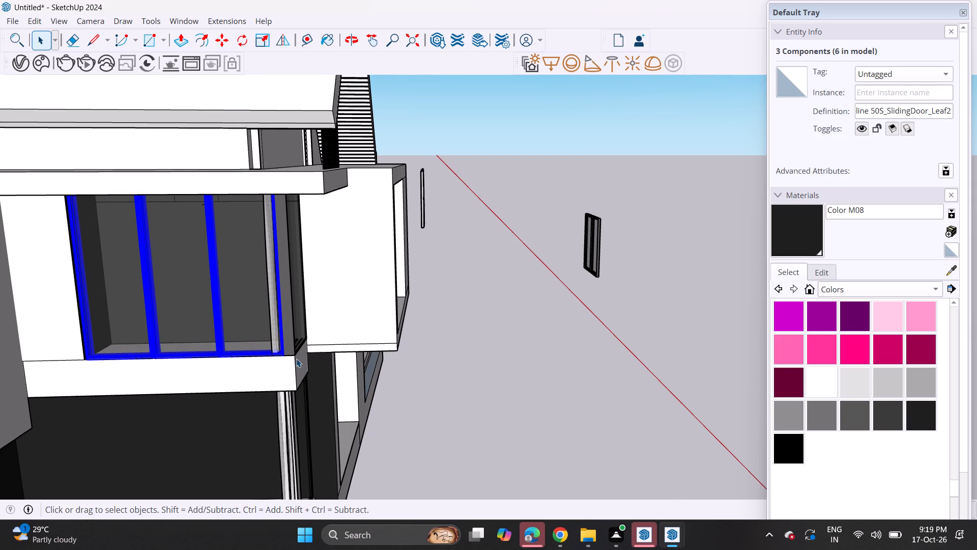
key(m)
click(285, 360)
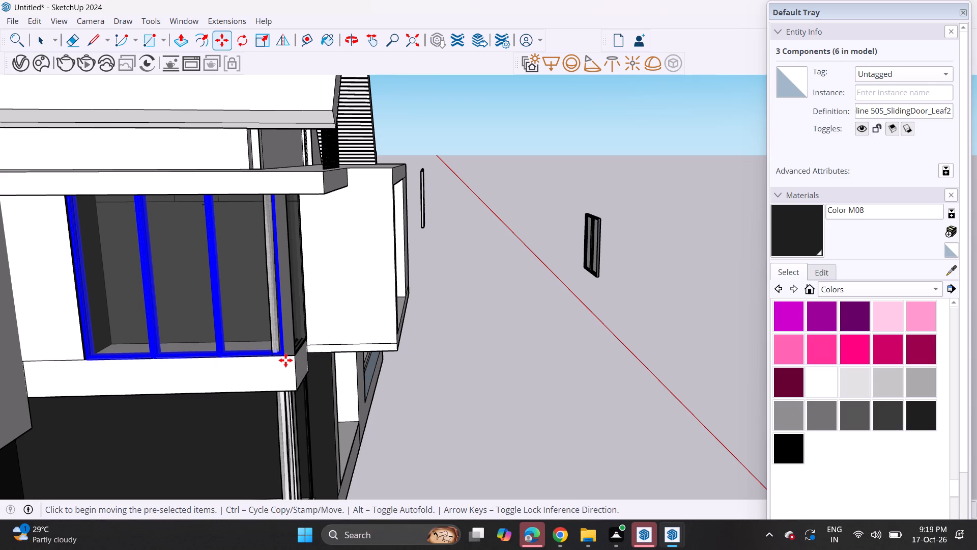
shift+middle_drag(285, 385, 285, 230)
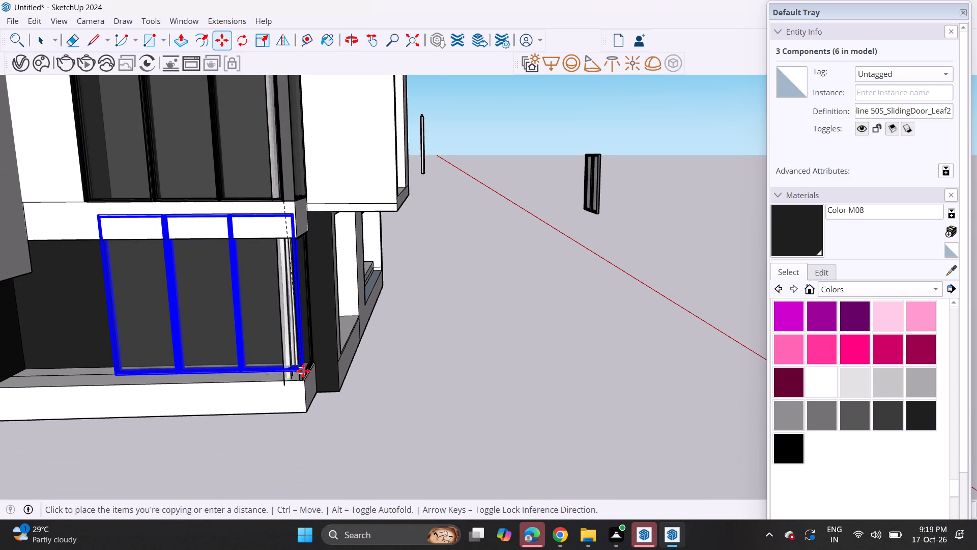
click(305, 384)
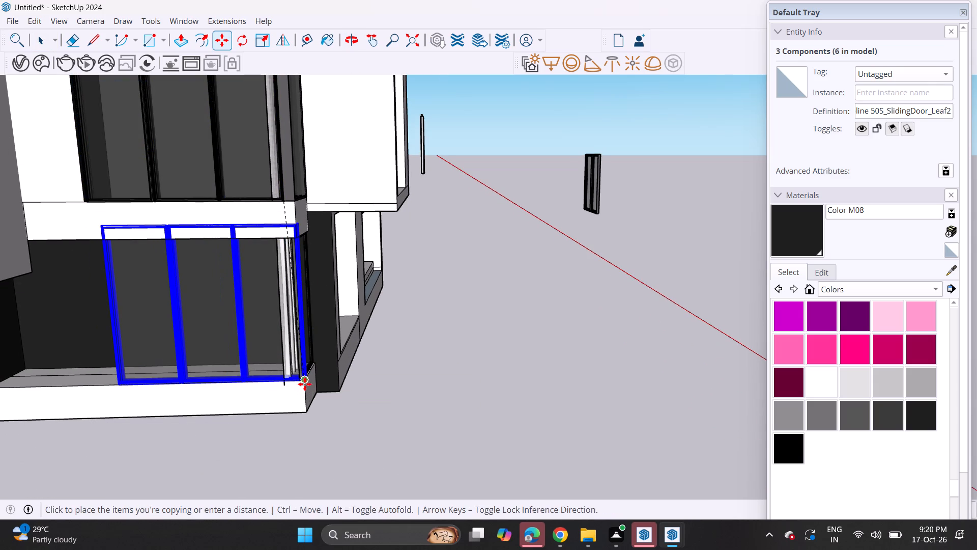
Move the ground-floor door leaf nearest the corner about 6 inches outward along the ledge's short edge.
middle_drag(359, 366, 99, 350)
shift+middle_drag(154, 294, 299, 345)
middle_drag(324, 359, 222, 358)
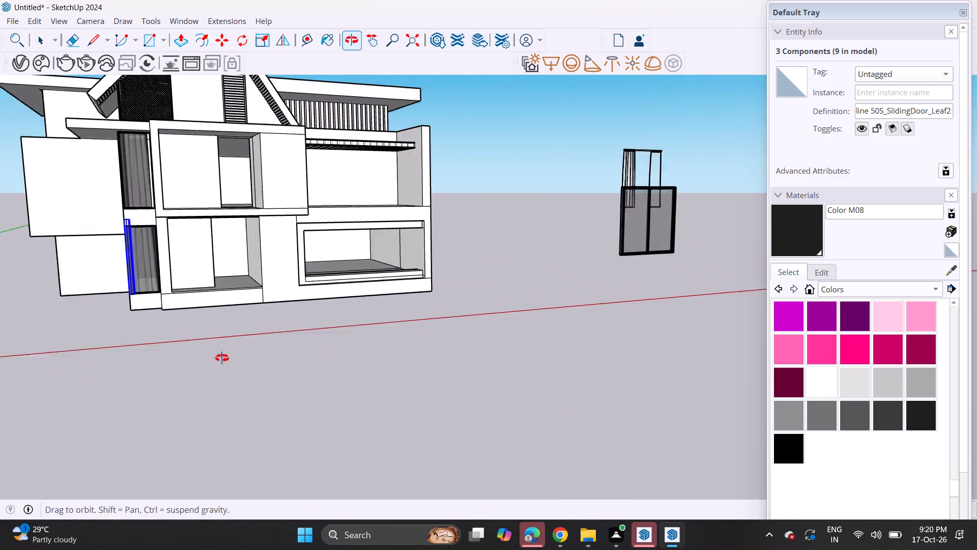
middle_drag(222, 358, 167, 351)
scroll(197, 357, up, 1)
key(space)
click(117, 265)
scroll(195, 214, up, 4)
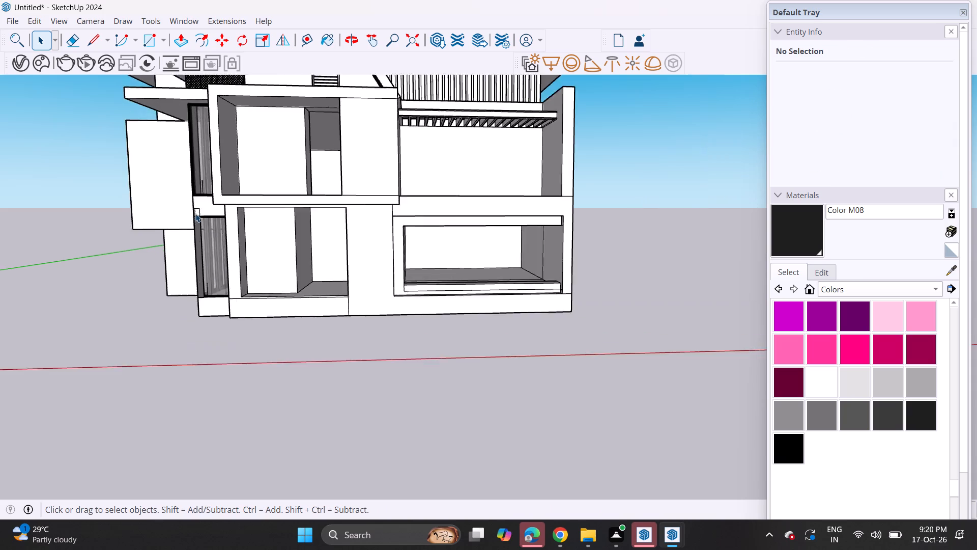
scroll(195, 213, up, 6)
middle_drag(198, 258, 356, 266)
scroll(198, 258, up, 1)
scroll(324, 371, up, 4)
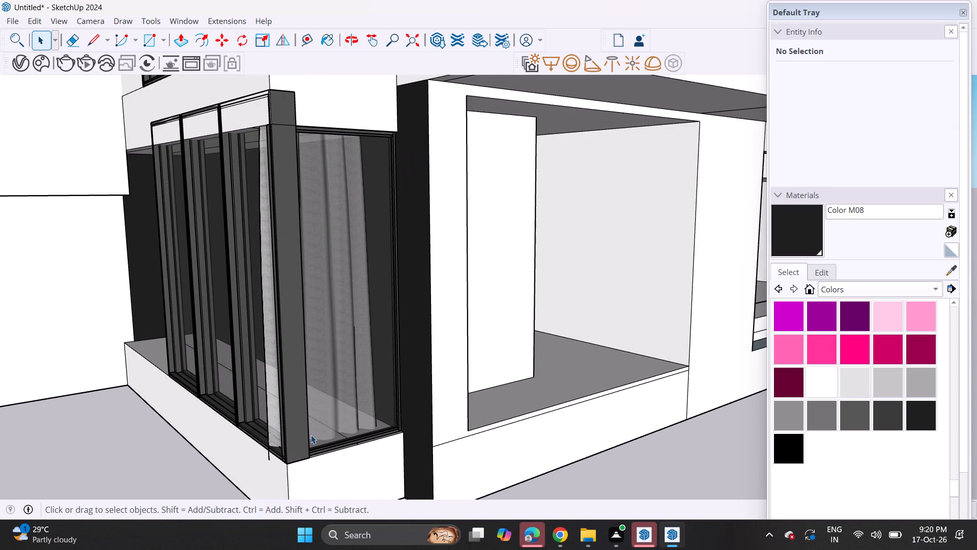
click(299, 448)
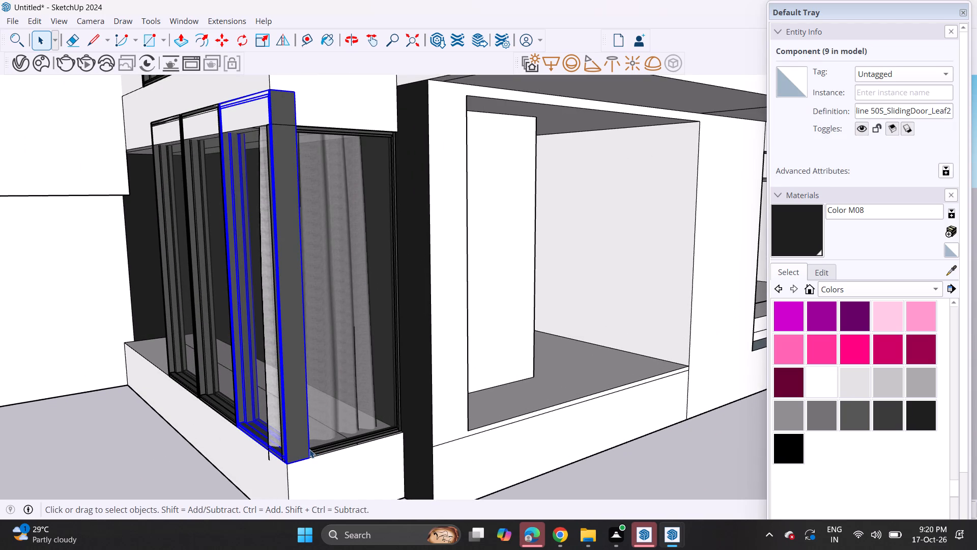
key(m)
click(313, 462)
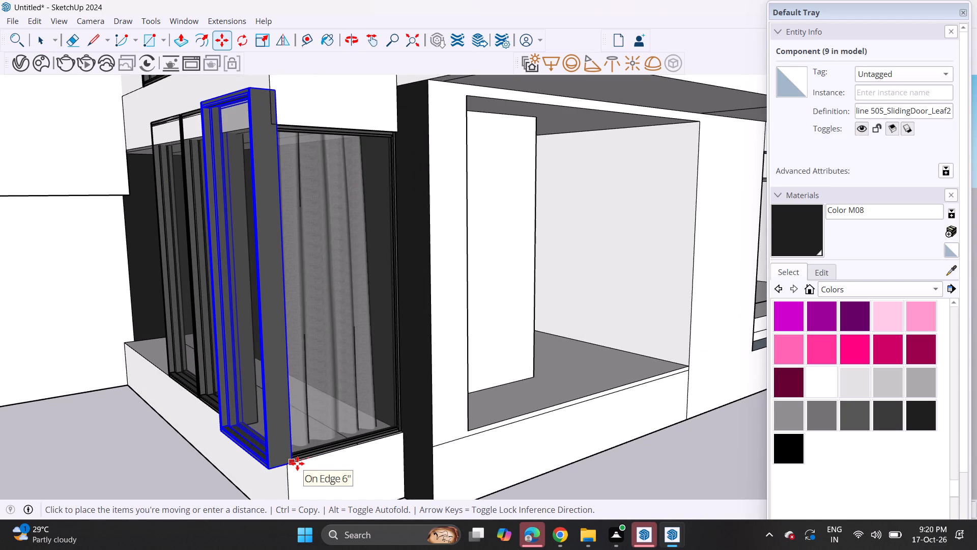
click(297, 463)
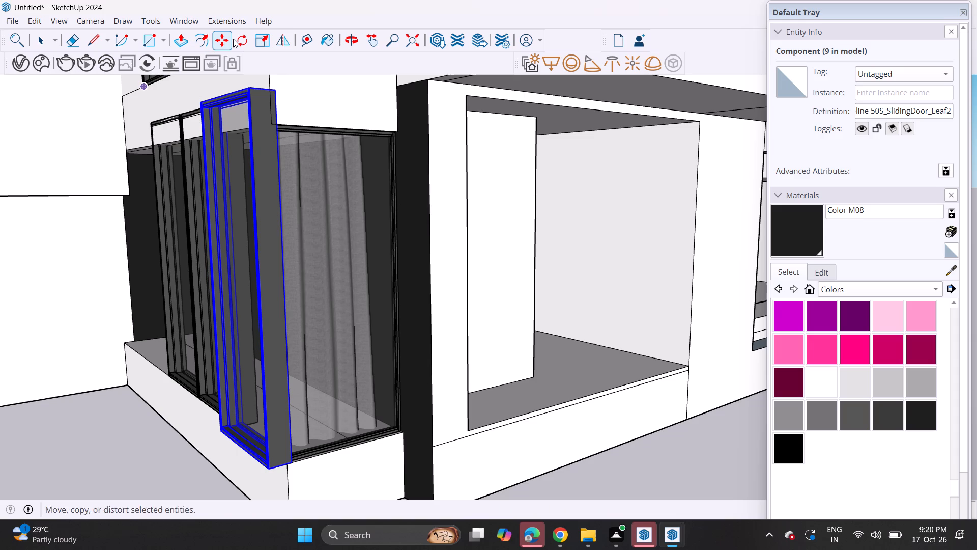
Scale the ground-floor corner door leaf thinner in depth and lower its height to match the top of the adjoining short-side leaf.
click(264, 39)
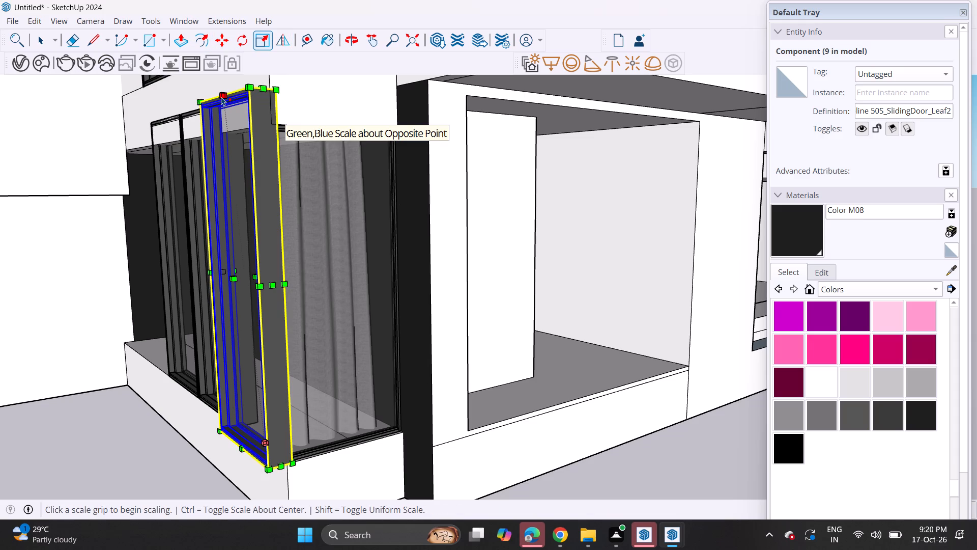
click(233, 276)
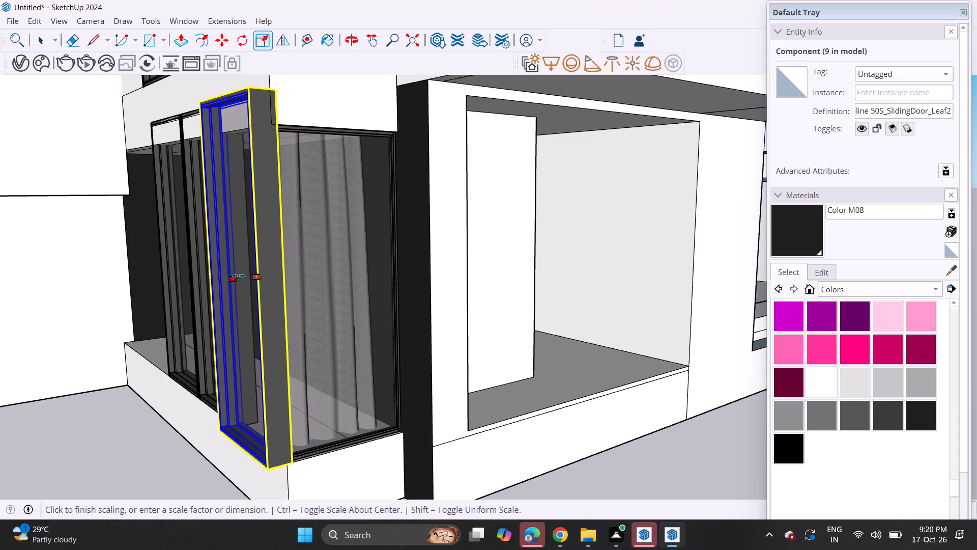
click(250, 278)
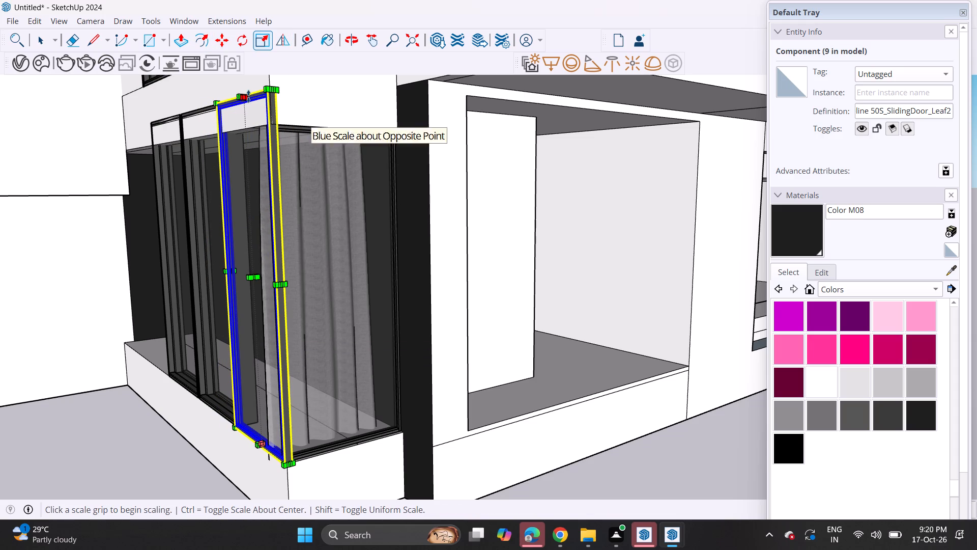
click(247, 95)
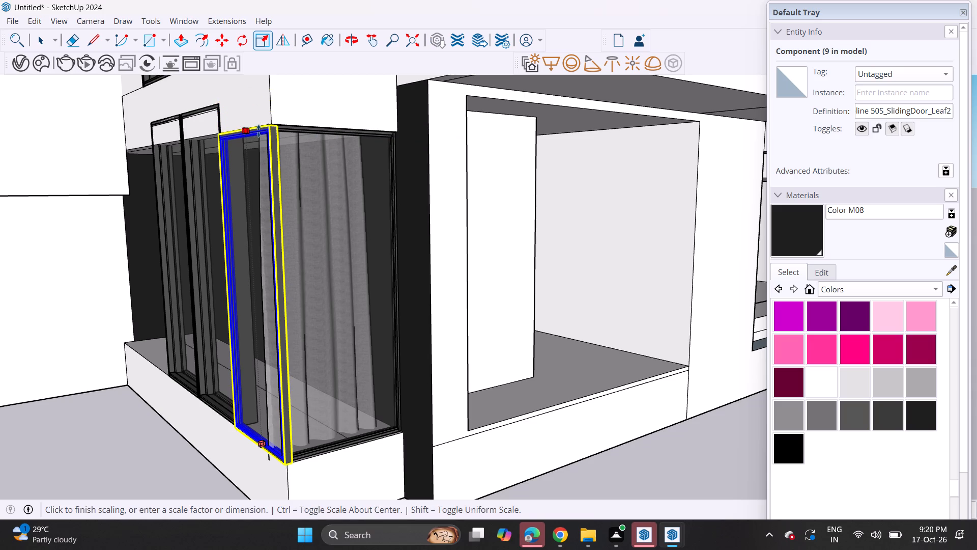
click(258, 131)
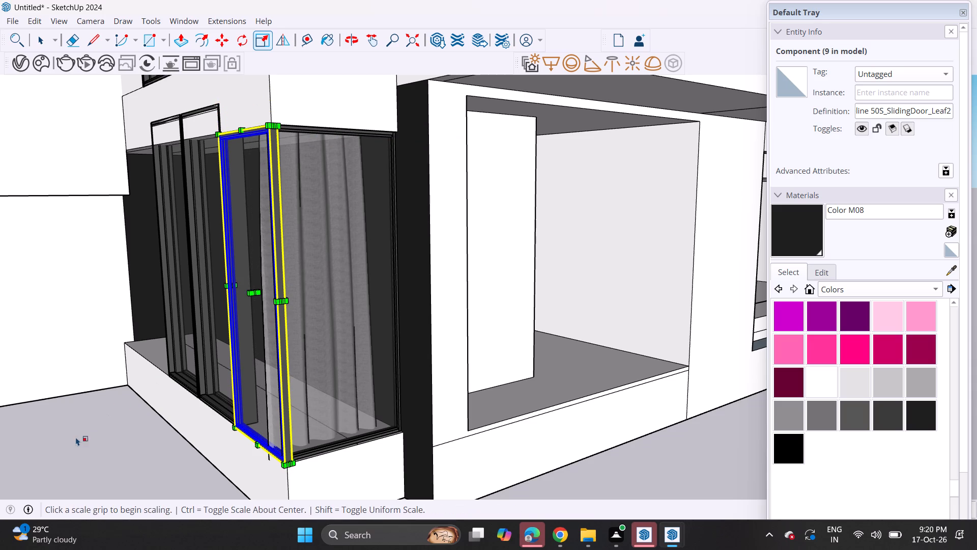
key(space)
click(72, 437)
Scale the upper-floor wide-side door leaf nearest the corner to a much thinner depth.
middle_drag(276, 366, 118, 348)
scroll(128, 304, down, 3)
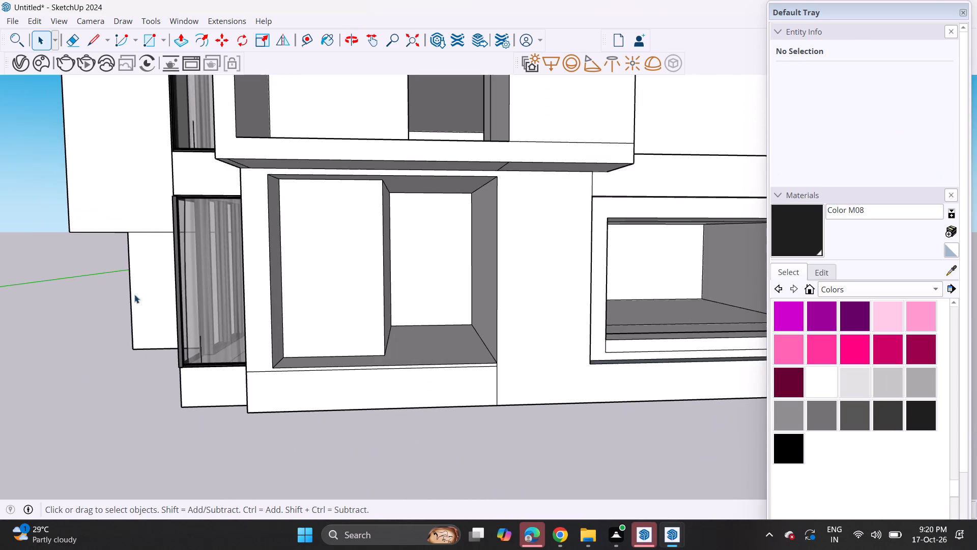
middle_drag(163, 216, 221, 313)
middle_drag(240, 251, 230, 232)
scroll(240, 250, up, 2)
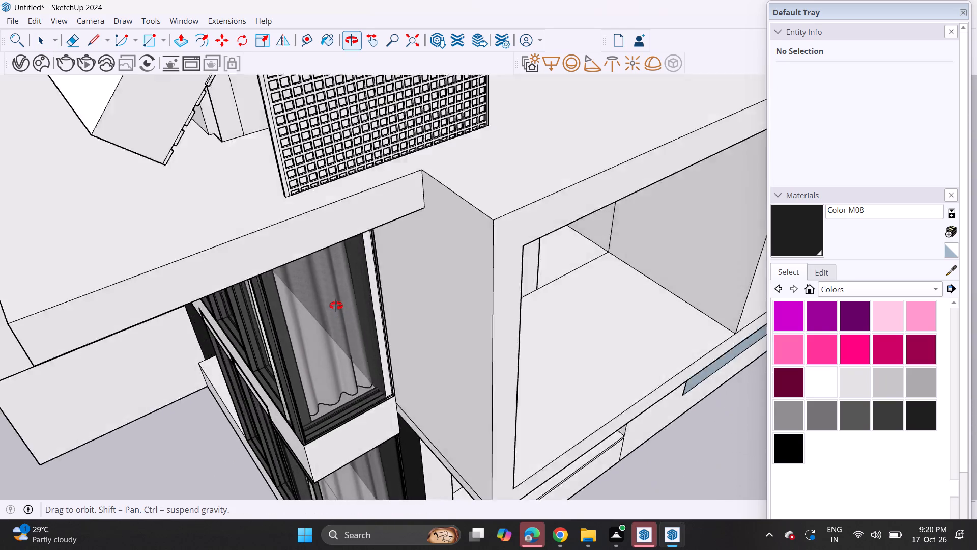
middle_drag(327, 397, 321, 224)
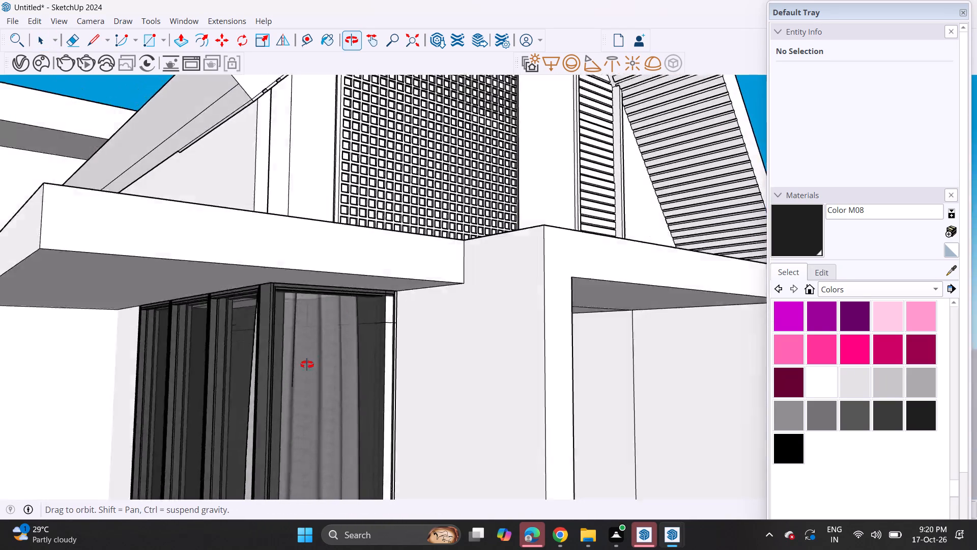
shift+middle_drag(313, 431, 360, 199)
middle_drag(308, 283, 341, 303)
click(332, 319)
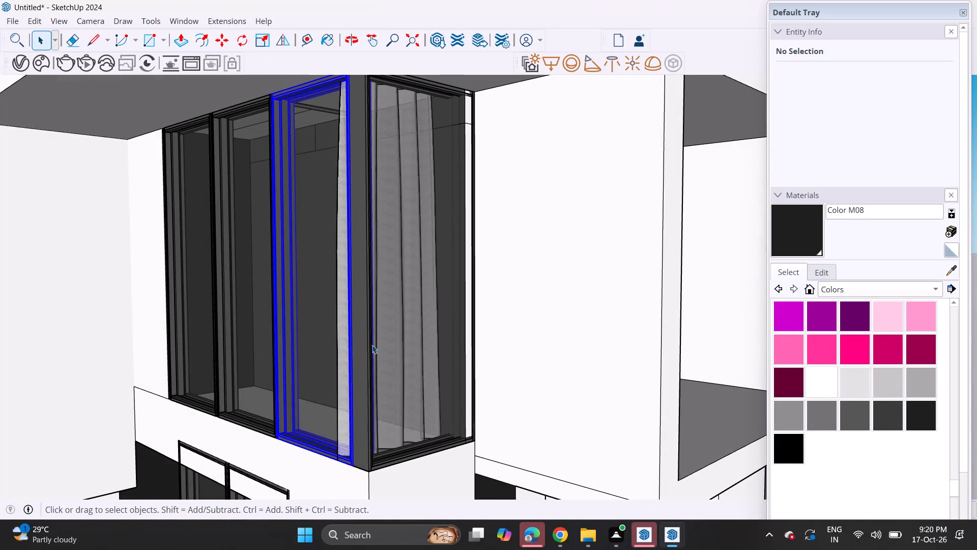
middle_drag(371, 337, 250, 356)
click(274, 365)
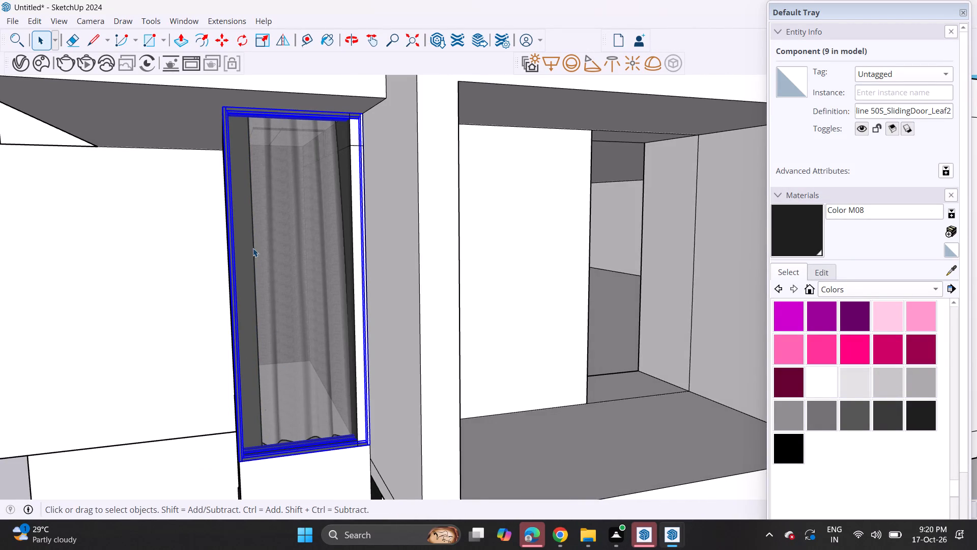
middle_drag(243, 238, 342, 250)
click(313, 296)
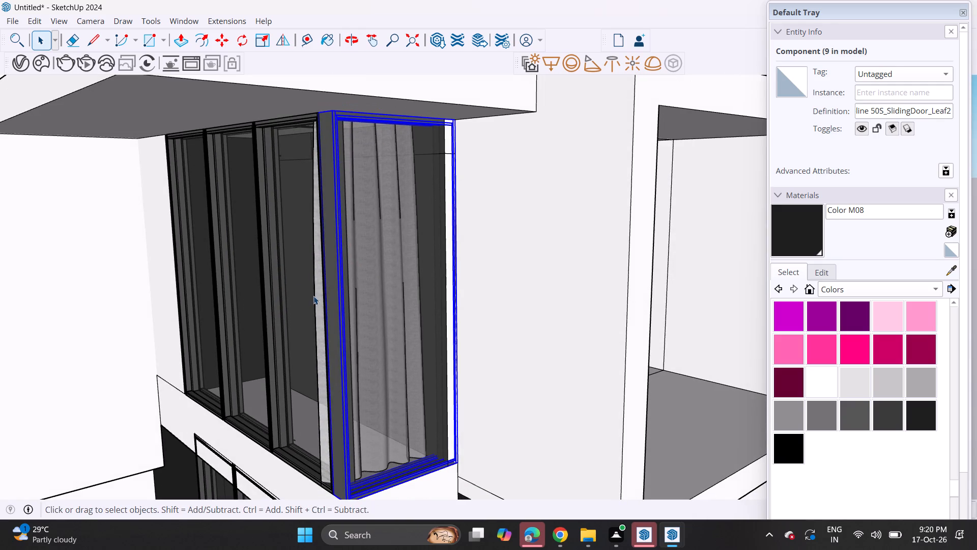
click(288, 291)
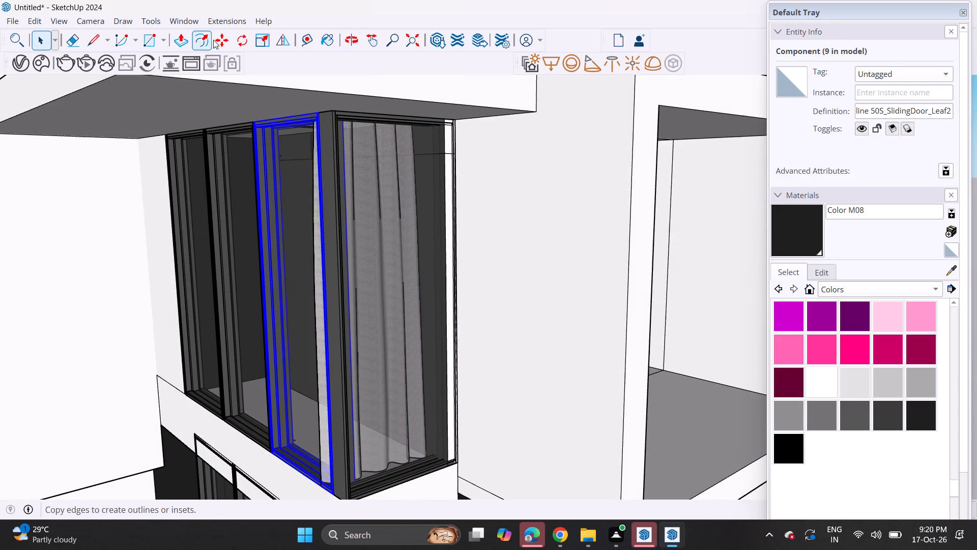
click(258, 37)
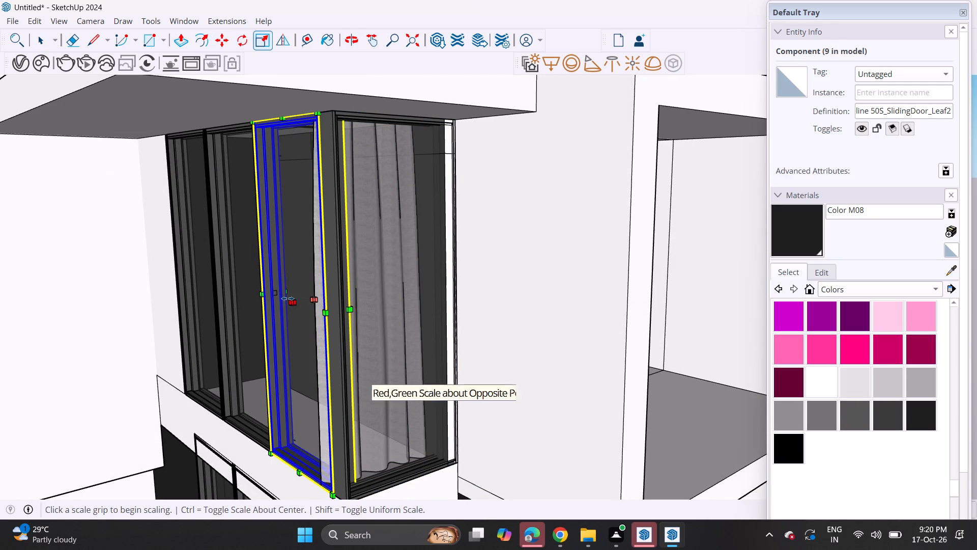
click(288, 298)
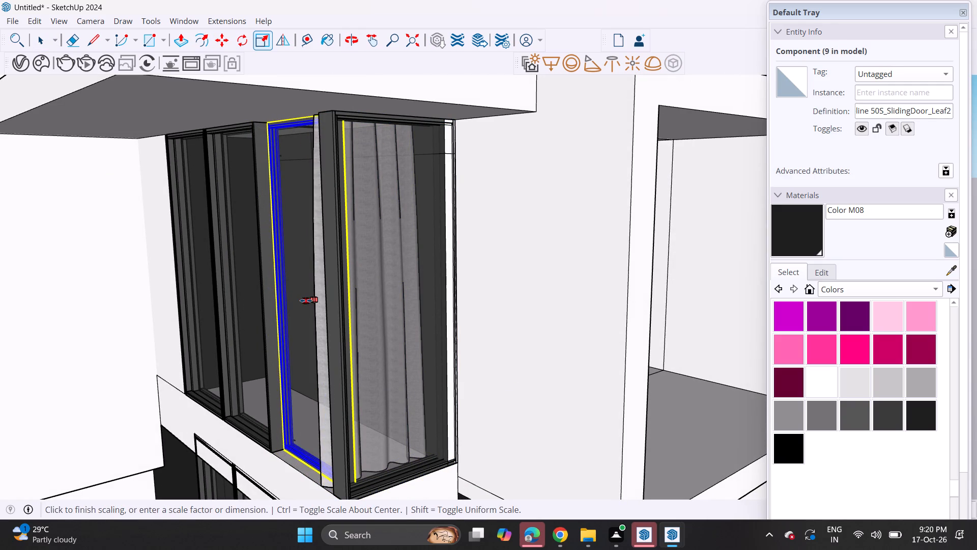
click(309, 300)
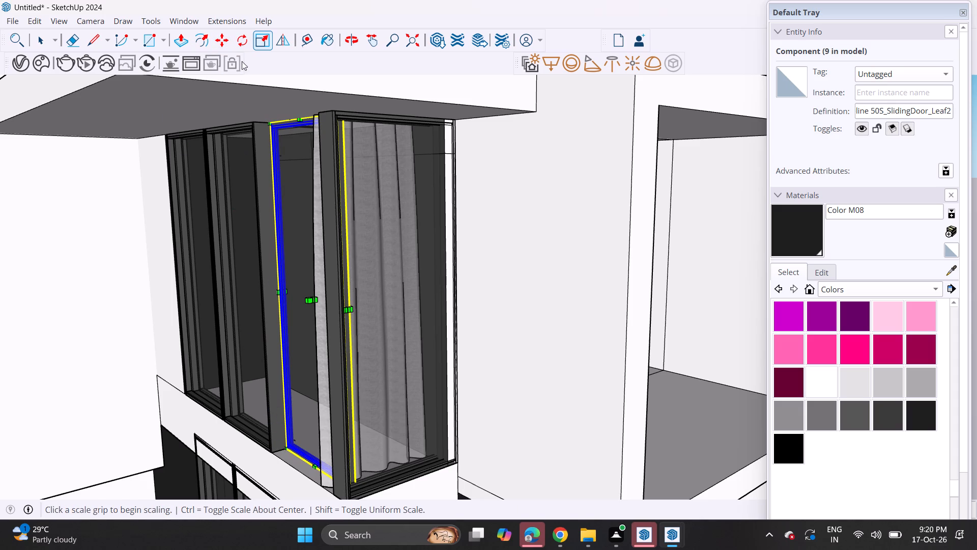
Move the thinned upper-floor leaf by its bottom corner outward to meet the neighbouring leaf's outer bottom corner.
click(229, 41)
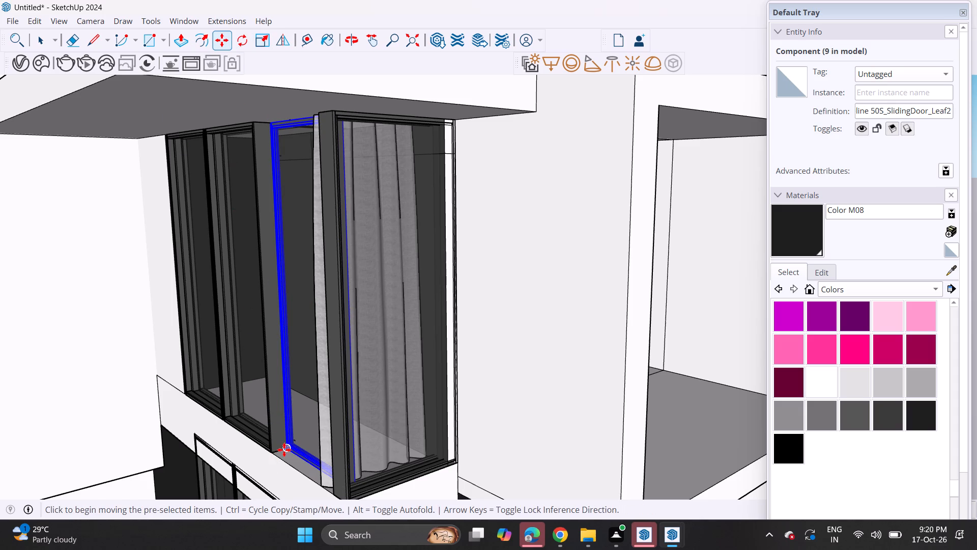
click(284, 448)
click(272, 456)
middle_drag(448, 409, 356, 409)
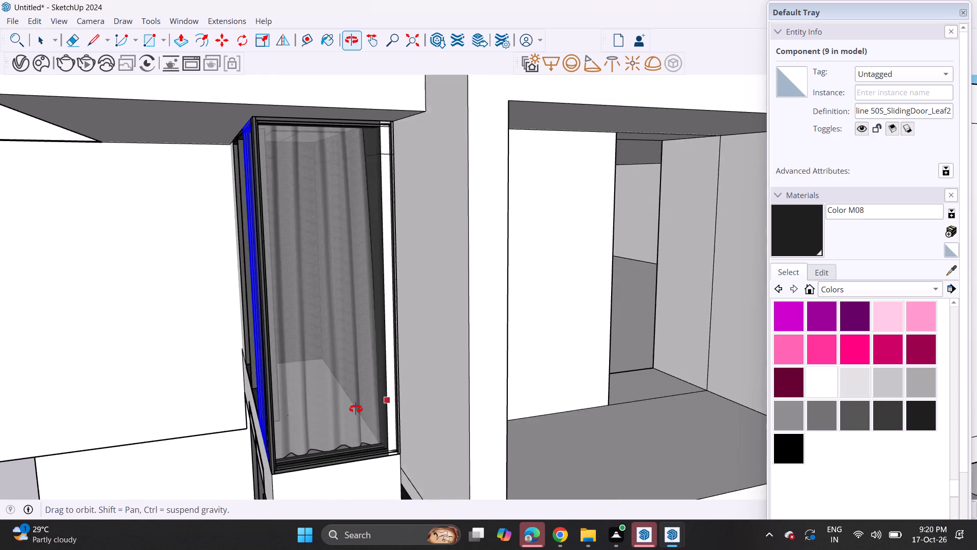
middle_drag(356, 409, 300, 402)
scroll(286, 369, down, 15)
key(space)
click(122, 271)
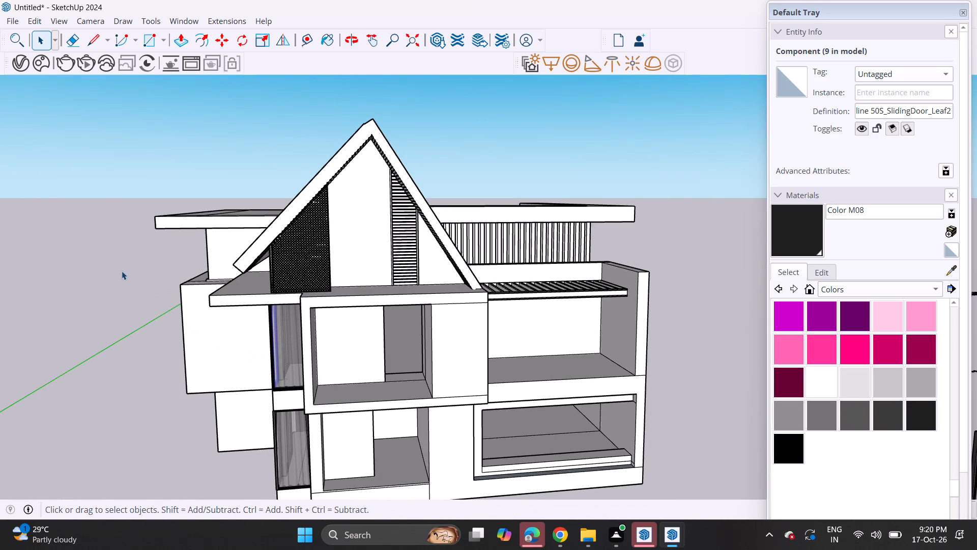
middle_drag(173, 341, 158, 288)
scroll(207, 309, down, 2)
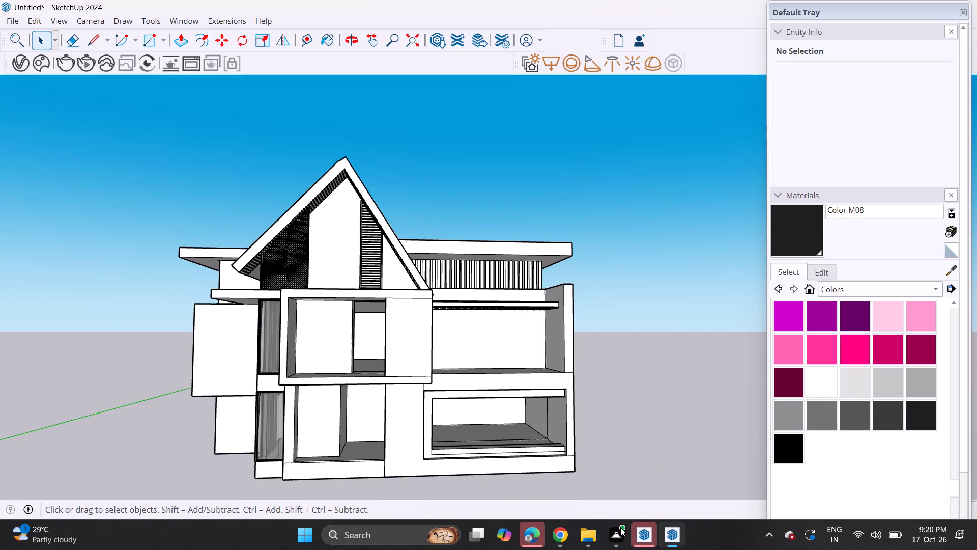